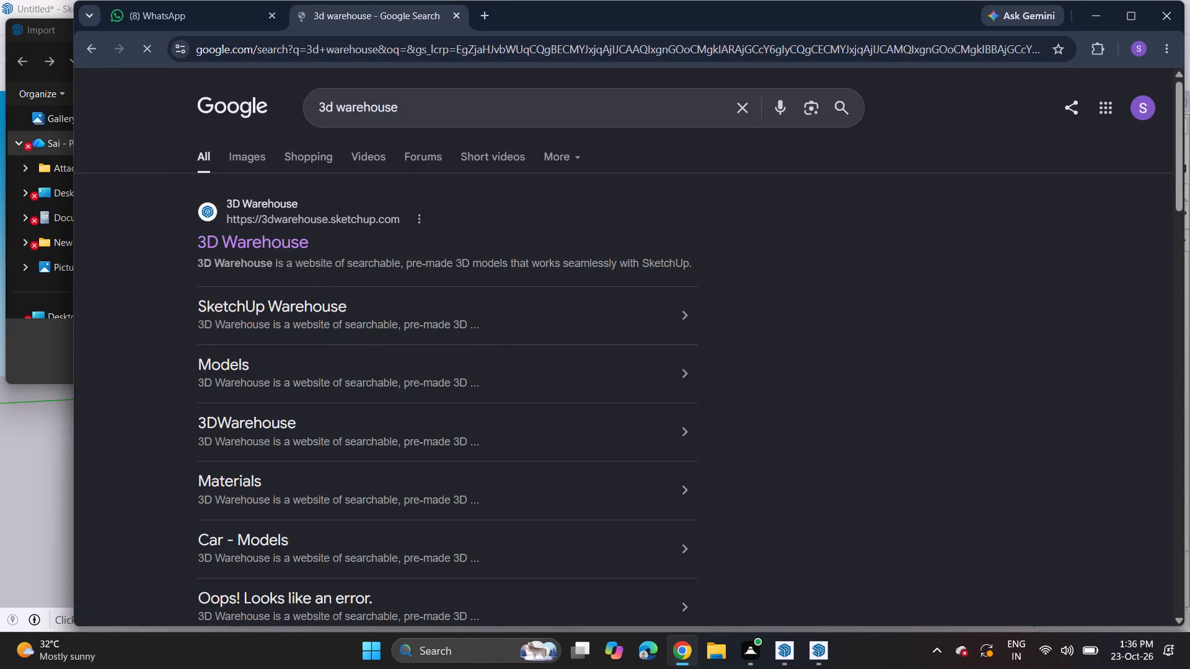
Open the 3D Warehouse website from the Google search results.
{"action": "left_click", "coordinate": [288, 232]}
{"action": "left_click", "coordinate": [275, 251]}
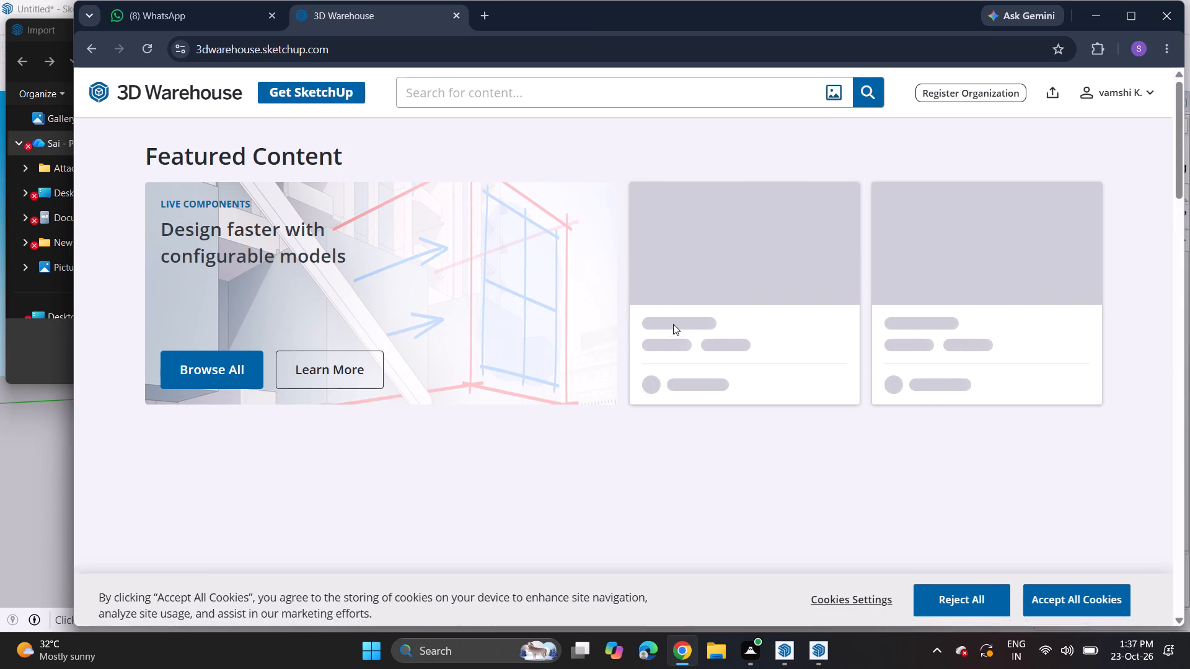
Dismiss the SketchUp promotional pop-up and search 3D Warehouse for "WALL GRASS".
{"action": "left_click", "coordinate": [719, 94]}
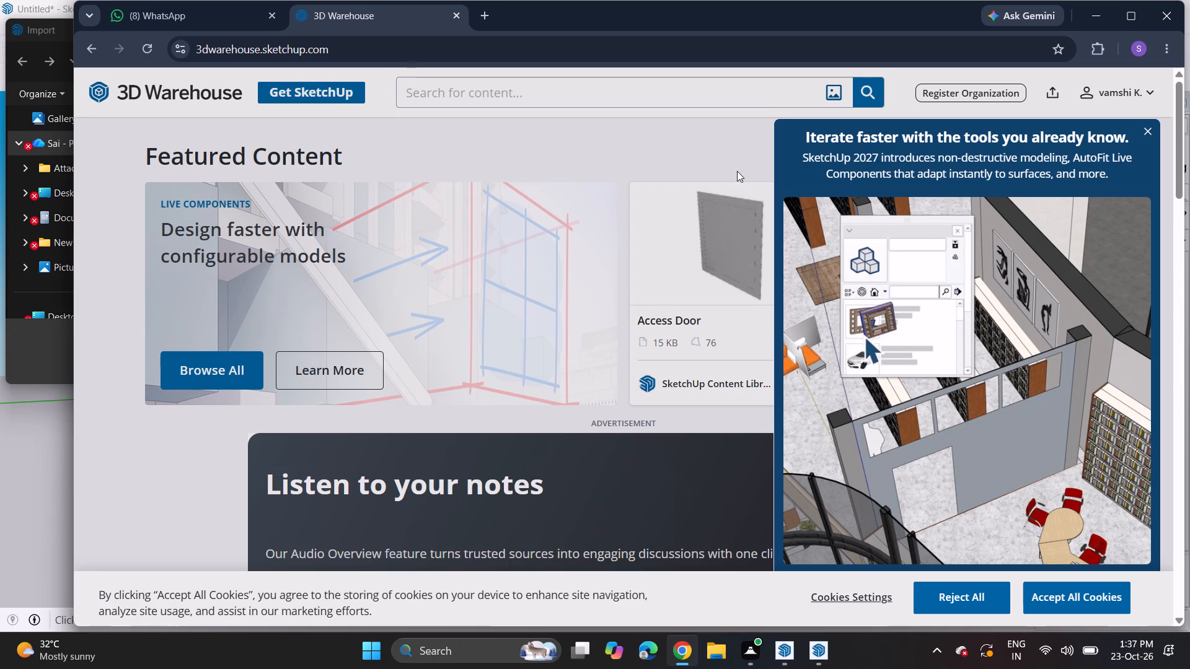
{"action": "left_click", "coordinate": [433, 94]}
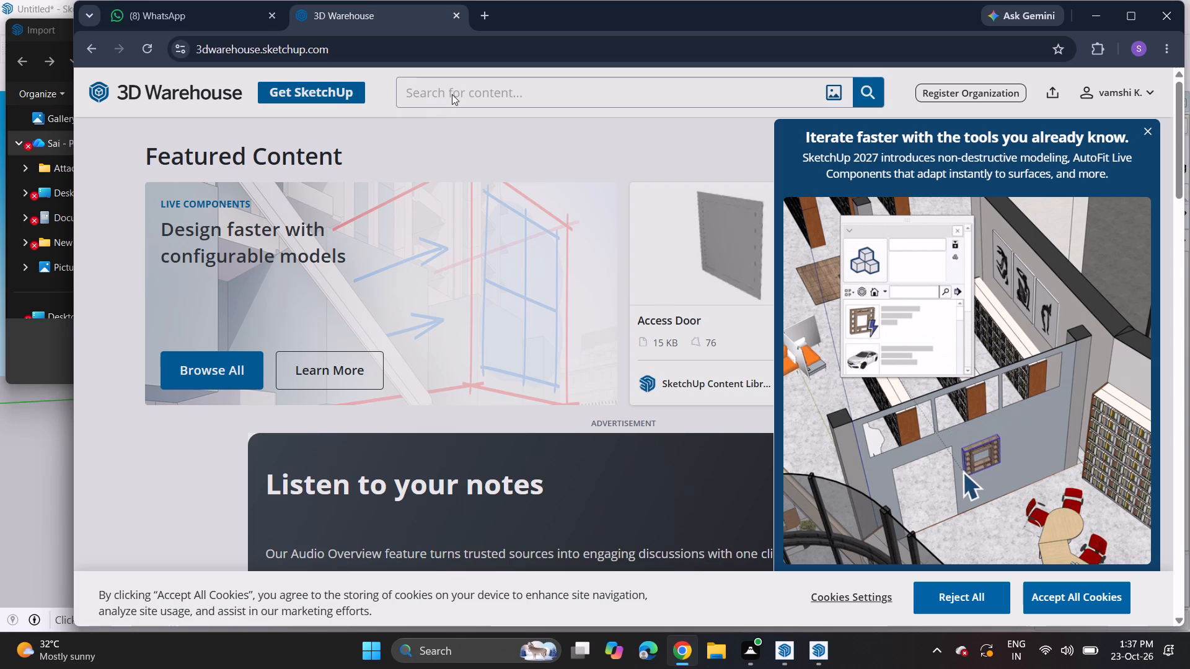
{"action": "left_click", "coordinate": [452, 96]}
{"action": "left_click", "coordinate": [478, 93]}
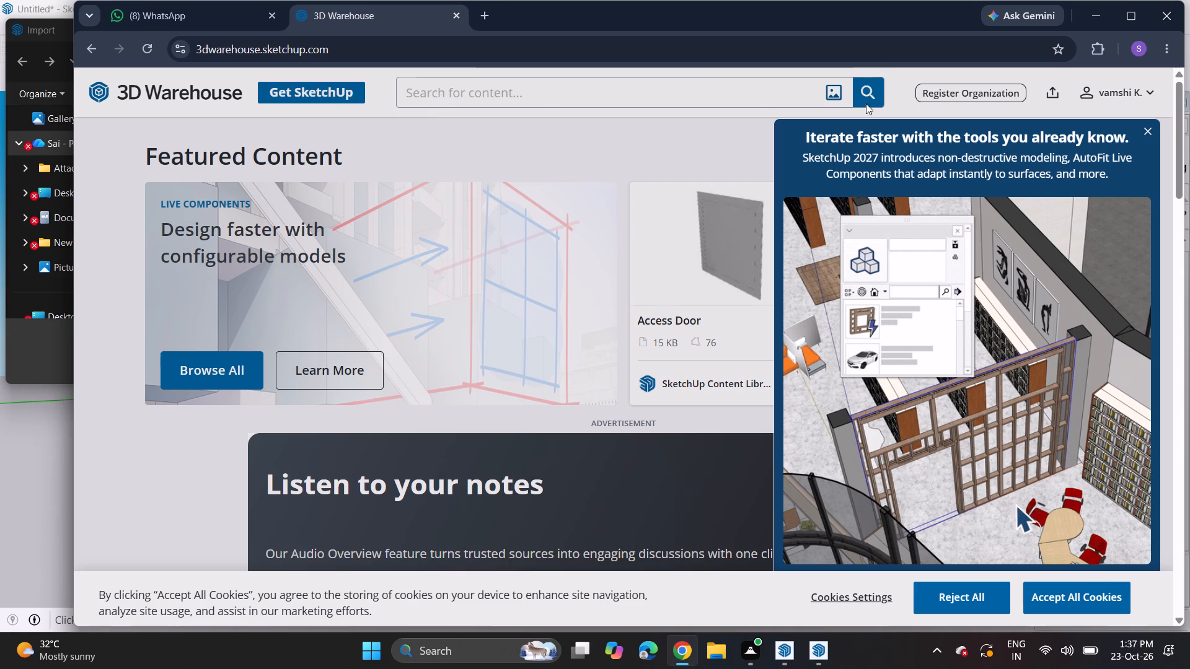
{"action": "left_click", "coordinate": [1146, 124]}
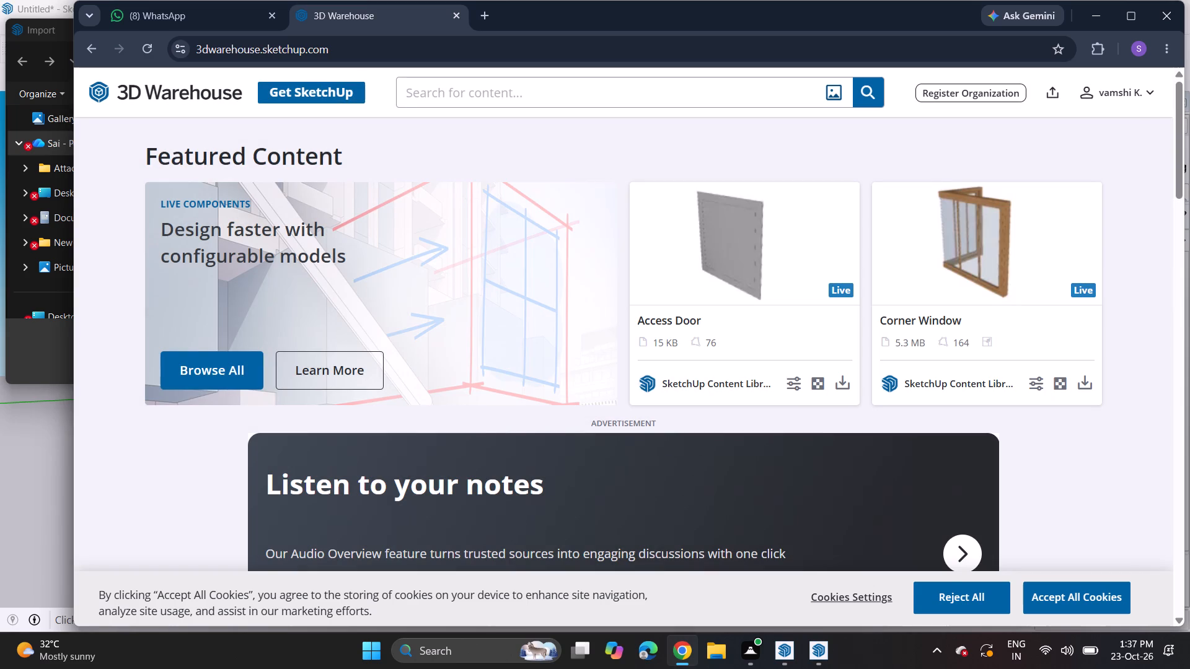
{"action": "left_click", "coordinate": [604, 99]}
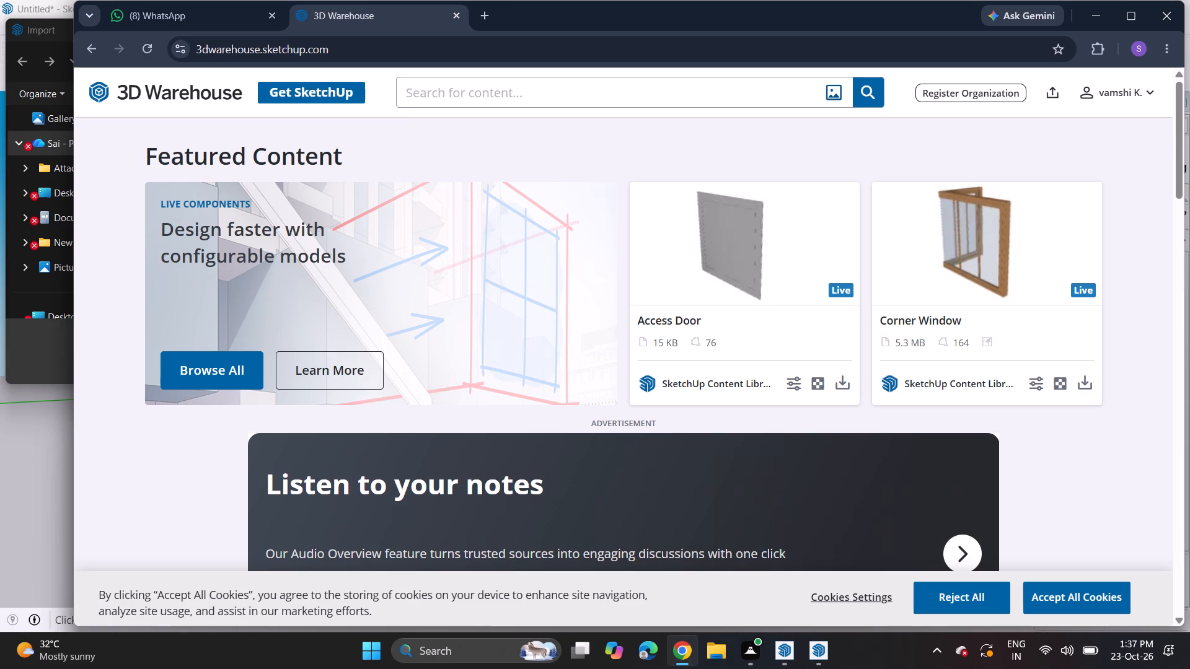
{"action": "key", "text": "g"}
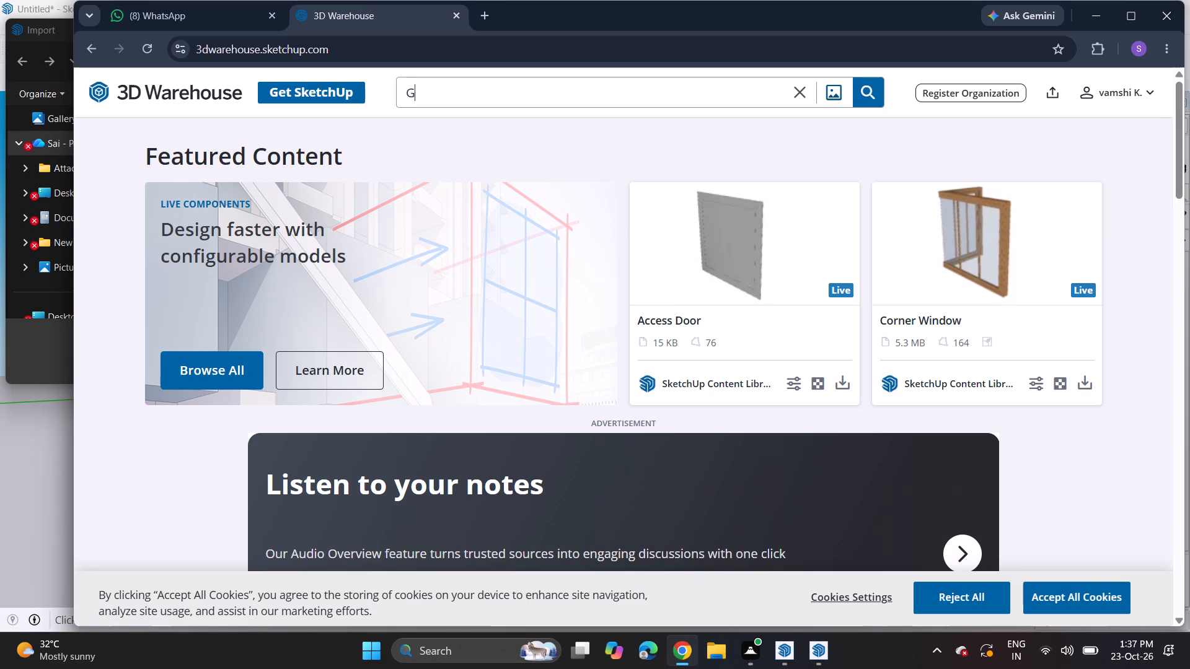
{"action": "key", "text": "BackSpace"}
{"action": "type", "text": "WA"}
{"action": "key", "text": "l"}
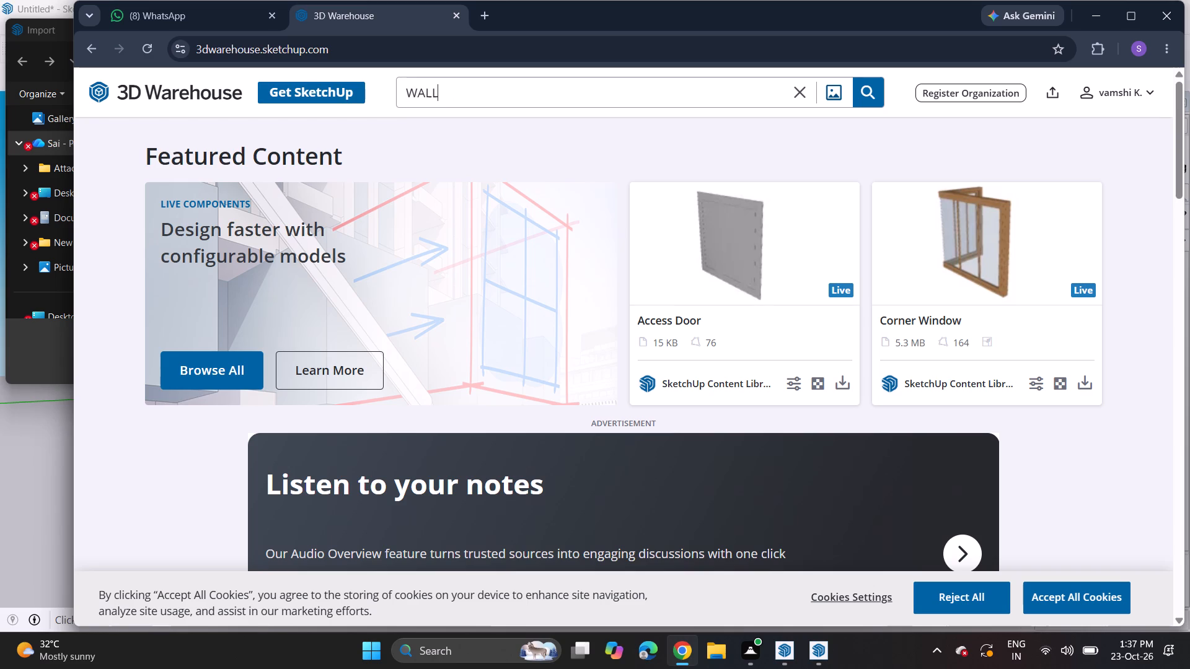
{"action": "key", "text": "l"}
{"action": "key", "text": "space"}
{"action": "type", "text": "GRASS"}
{"action": "key", "text": "Return"}
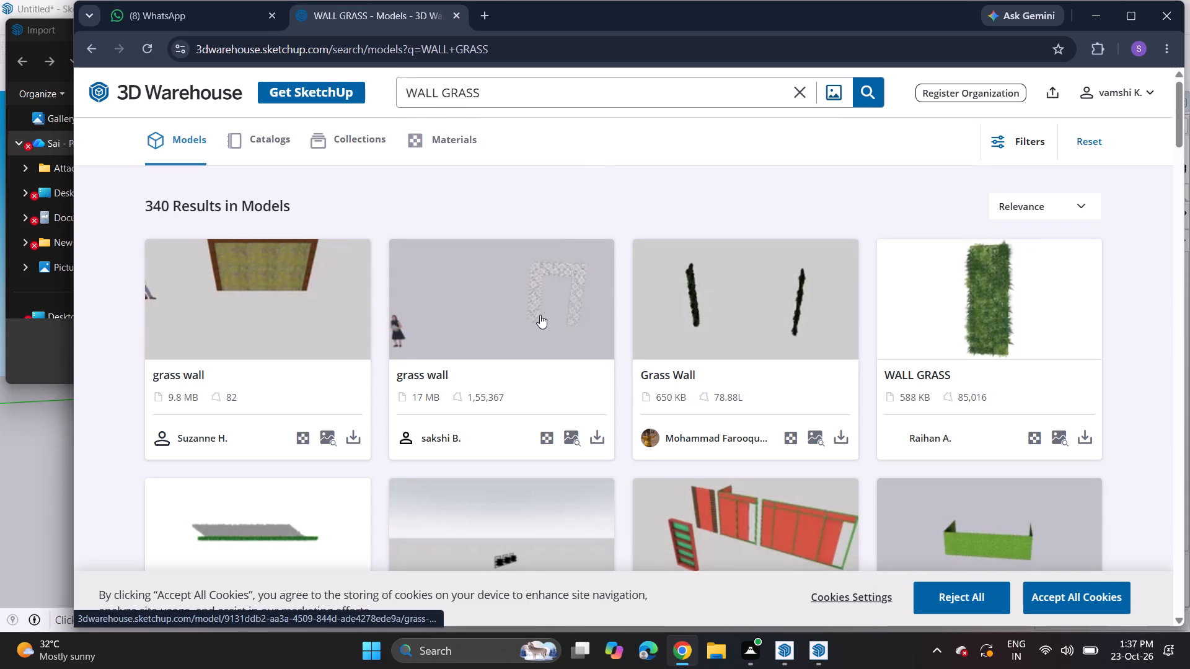
Browse the WALL GRASS model results, loading more at the end of the list, to look for a suitable grass wall model.
{"action": "scroll", "coordinate": [540, 316], "scroll_direction": "down", "scroll_amount": 3}
{"action": "scroll", "coordinate": [540, 317], "scroll_direction": "up", "scroll_amount": 1}
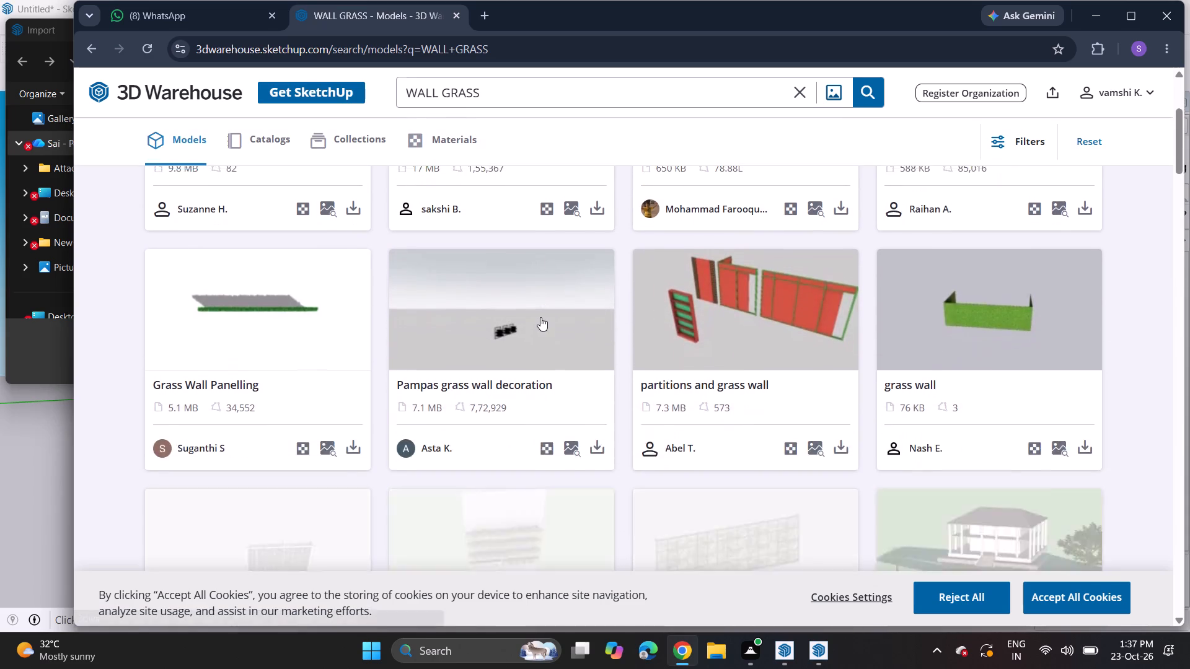
{"action": "scroll", "coordinate": [540, 317], "scroll_direction": "up", "scroll_amount": 2}
{"action": "scroll", "coordinate": [540, 317], "scroll_direction": "down", "scroll_amount": 8}
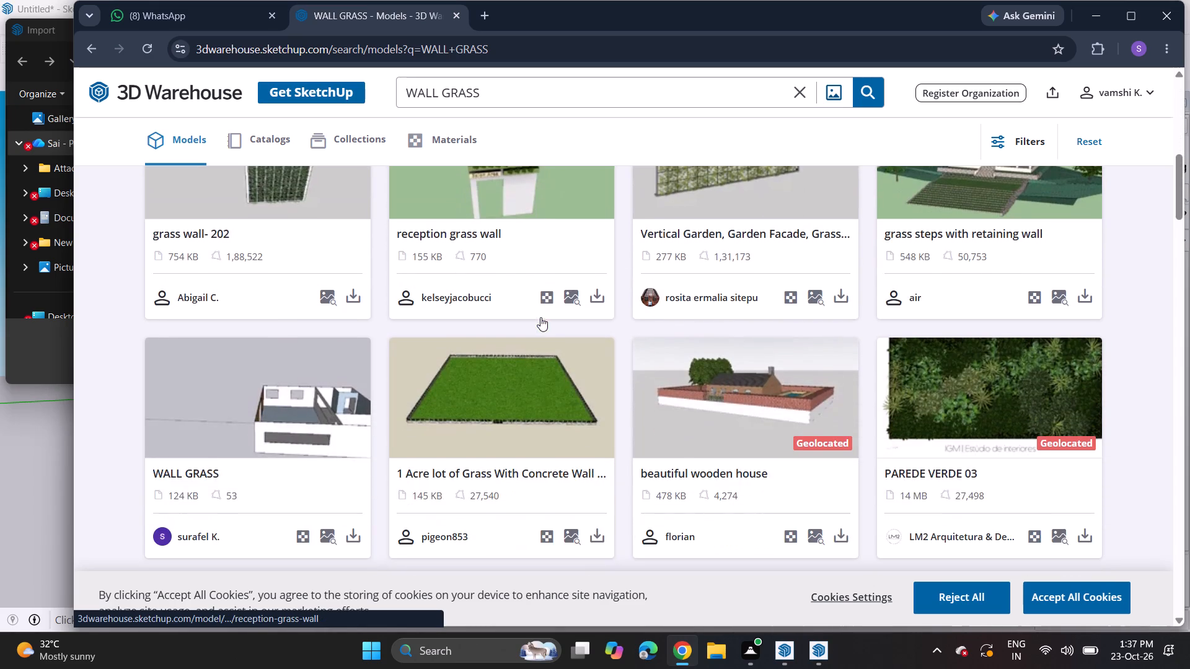
{"action": "scroll", "coordinate": [540, 318], "scroll_direction": "down", "scroll_amount": 3}
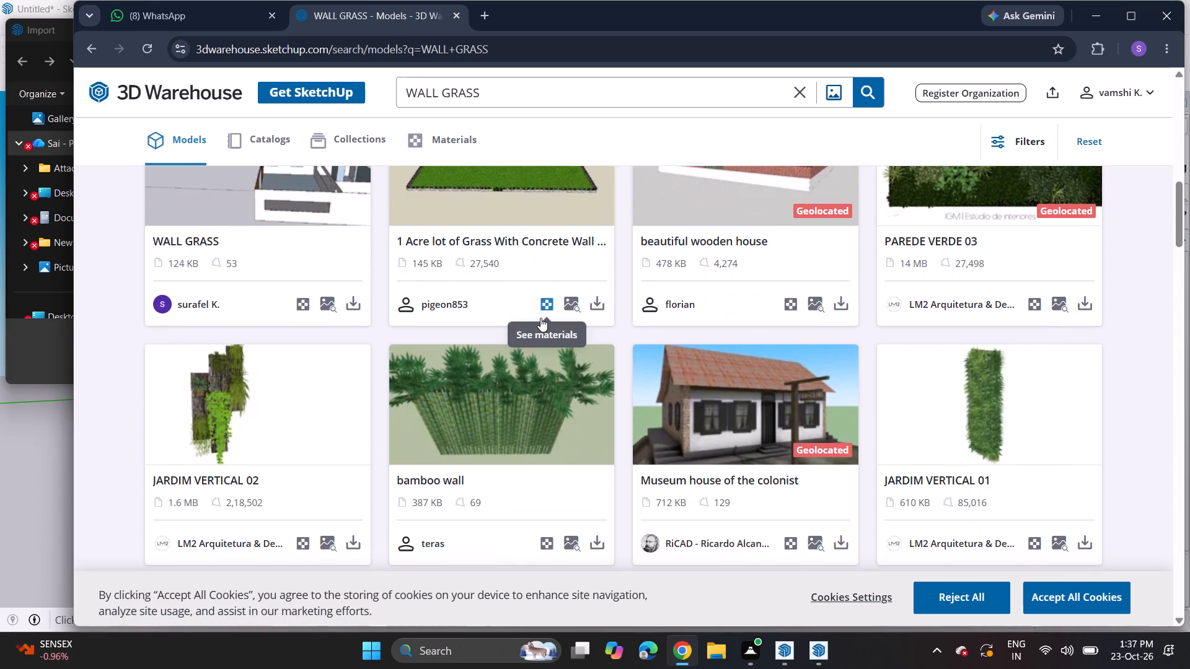
{"action": "scroll", "coordinate": [490, 383], "scroll_direction": "down", "scroll_amount": 1}
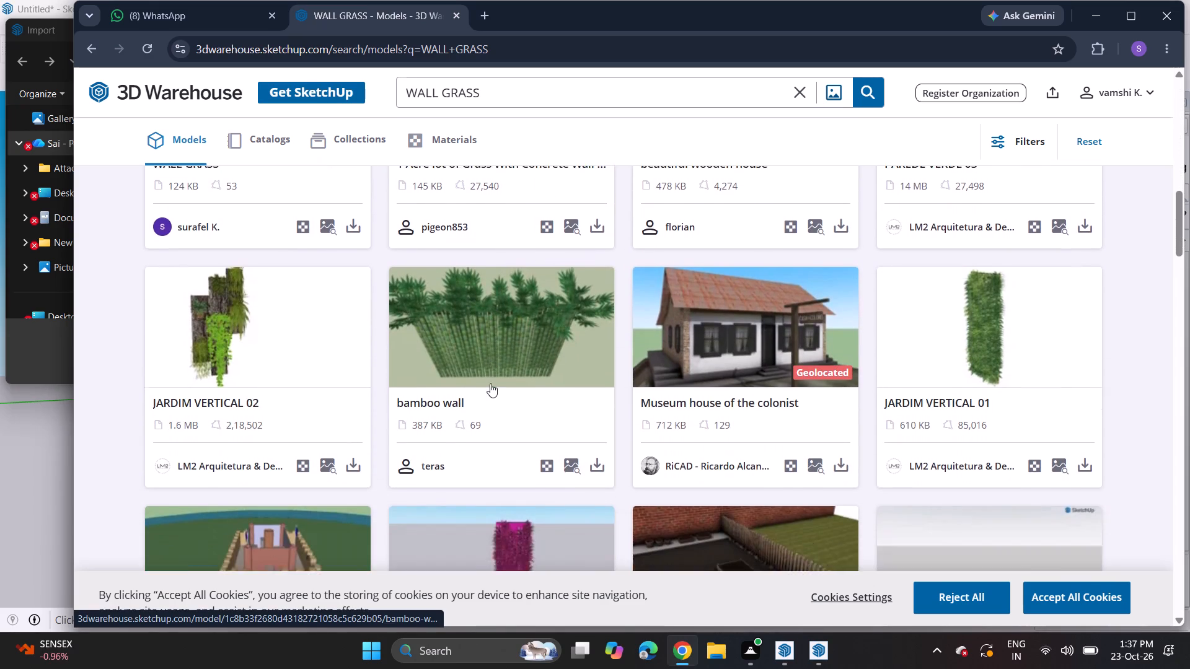
{"action": "scroll", "coordinate": [490, 383], "scroll_direction": "down", "scroll_amount": 14}
{"action": "scroll", "coordinate": [490, 383], "scroll_direction": "up", "scroll_amount": 1}
{"action": "scroll", "coordinate": [490, 383], "scroll_direction": "down", "scroll_amount": 5}
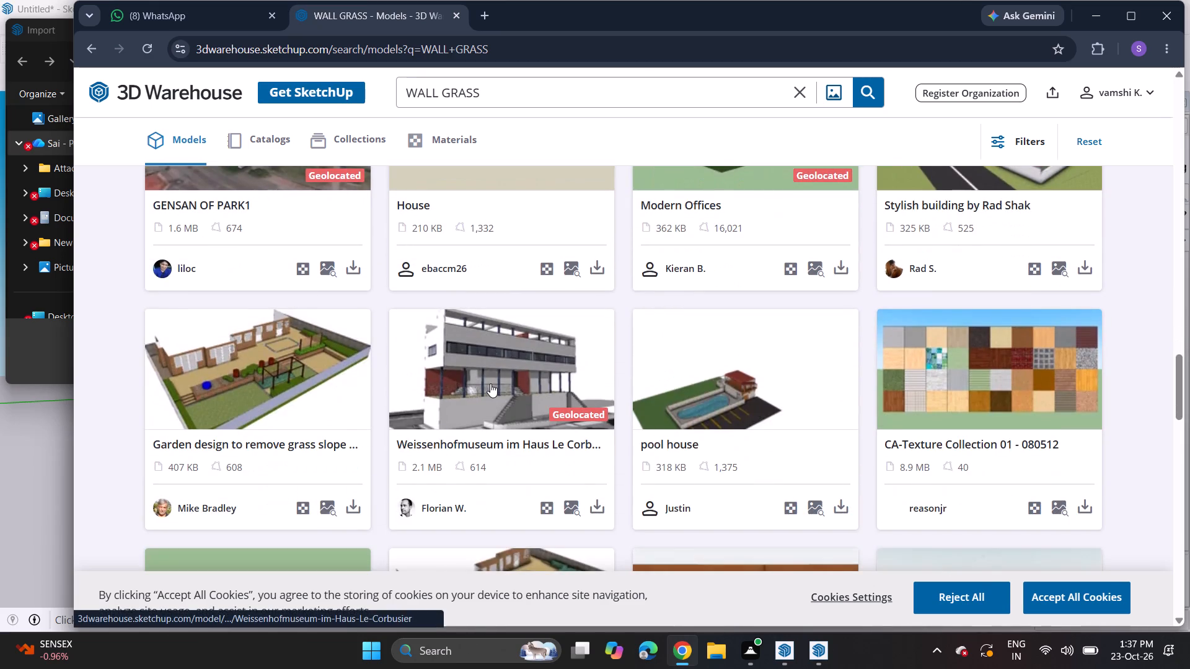
{"action": "scroll", "coordinate": [490, 383], "scroll_direction": "down", "scroll_amount": 18}
{"action": "scroll", "coordinate": [490, 383], "scroll_direction": "up", "scroll_amount": 3}
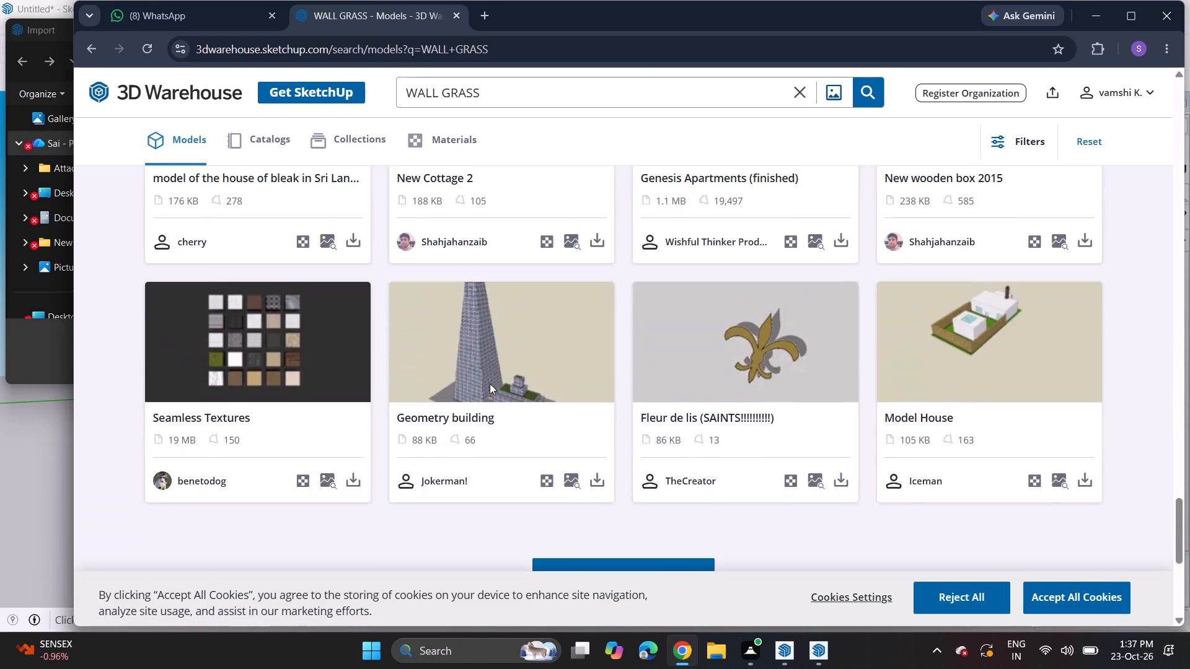
{"action": "scroll", "coordinate": [490, 383], "scroll_direction": "down", "scroll_amount": 5}
{"action": "left_click", "coordinate": [609, 263]}
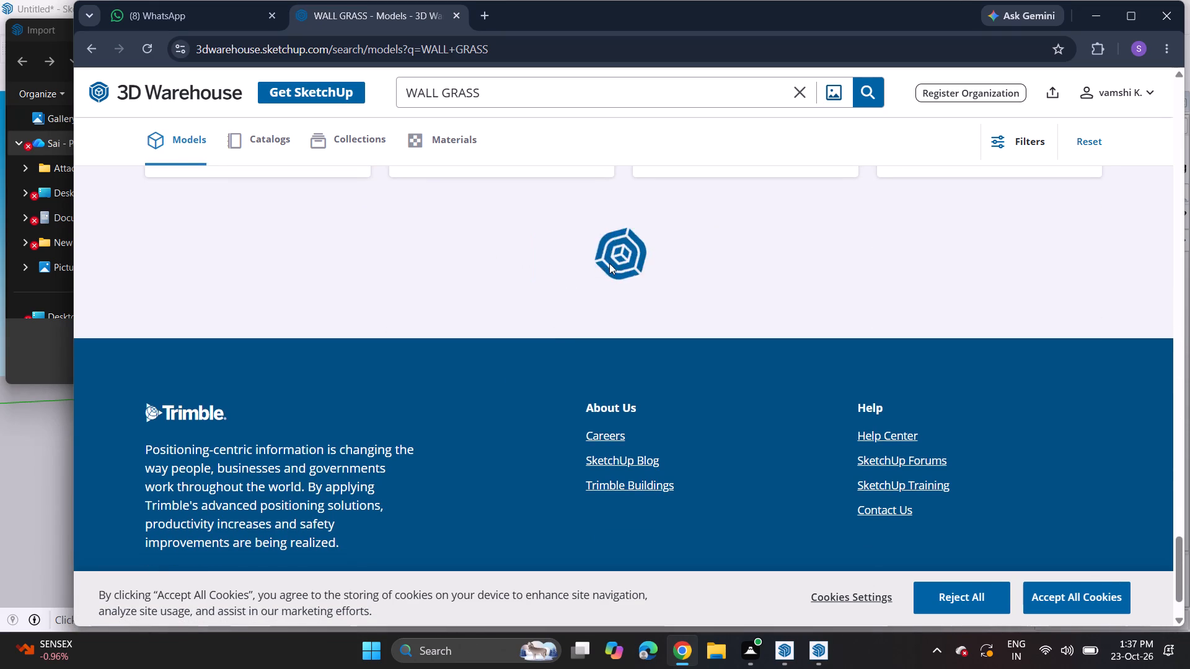
{"action": "scroll", "coordinate": [609, 264], "scroll_direction": "up", "scroll_amount": 6}
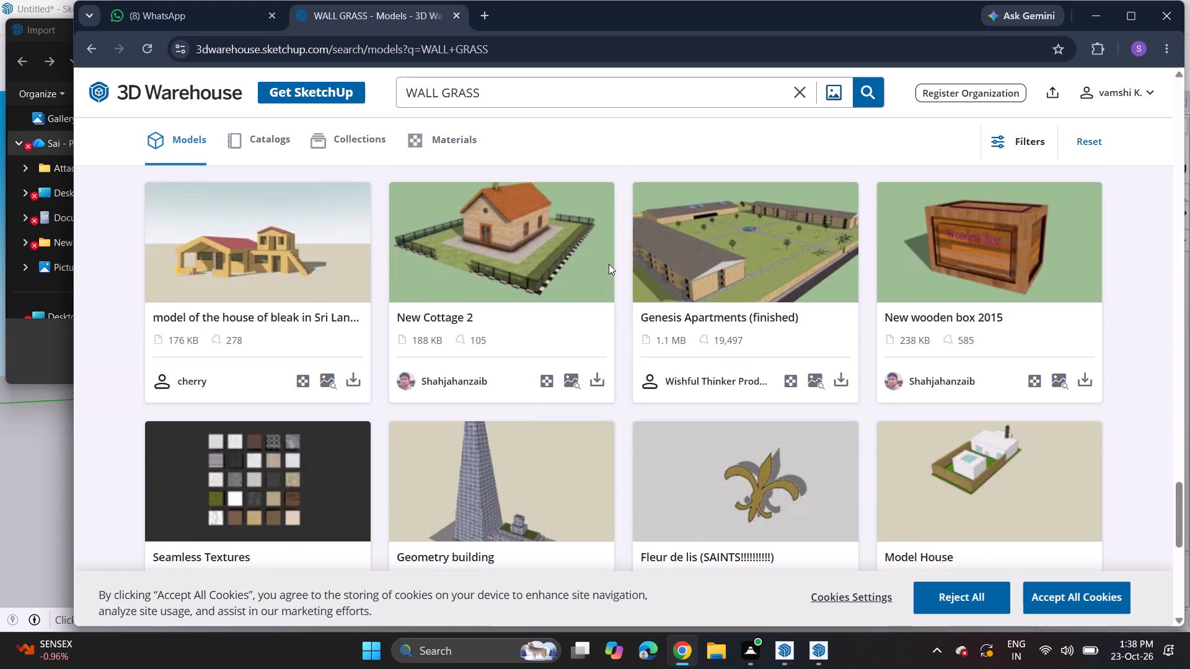
{"action": "scroll", "coordinate": [609, 264], "scroll_direction": "up", "scroll_amount": 14}
{"action": "scroll", "coordinate": [607, 264], "scroll_direction": "up", "scroll_amount": 16}
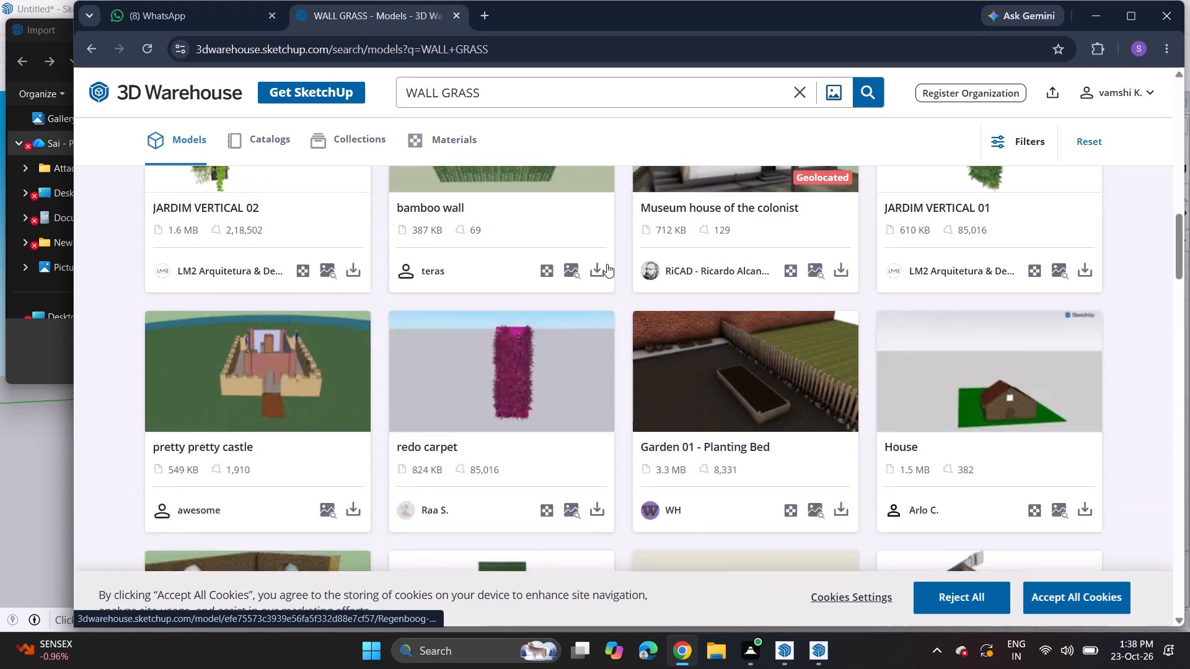
{"action": "scroll", "coordinate": [607, 264], "scroll_direction": "up", "scroll_amount": 19}
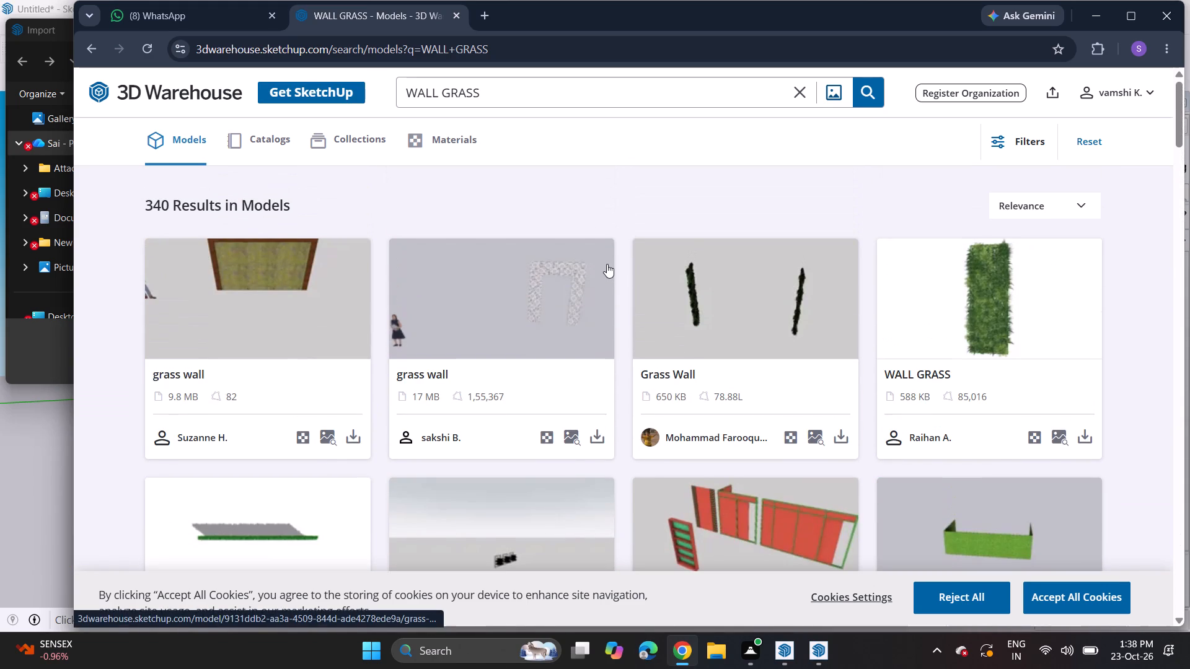
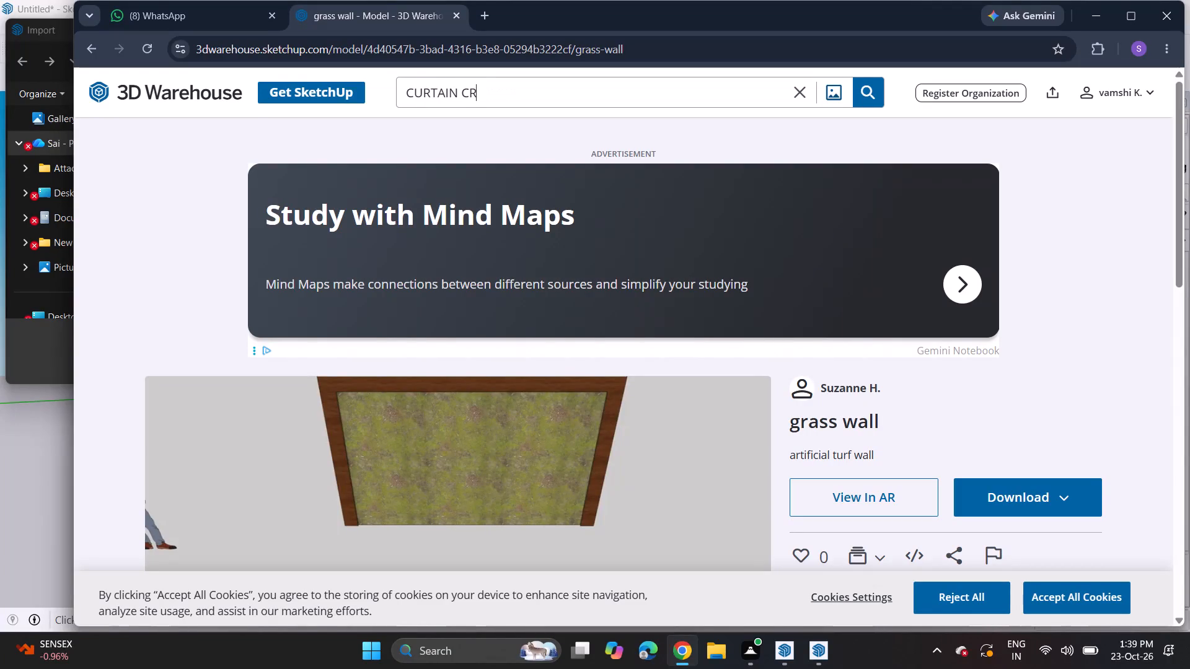
Search 3D Warehouse for "CURTAIN CREEPER".
{"action": "type", "text": "EE"}
{"action": "key", "text": "p"}
{"action": "type", "text": "ER"}
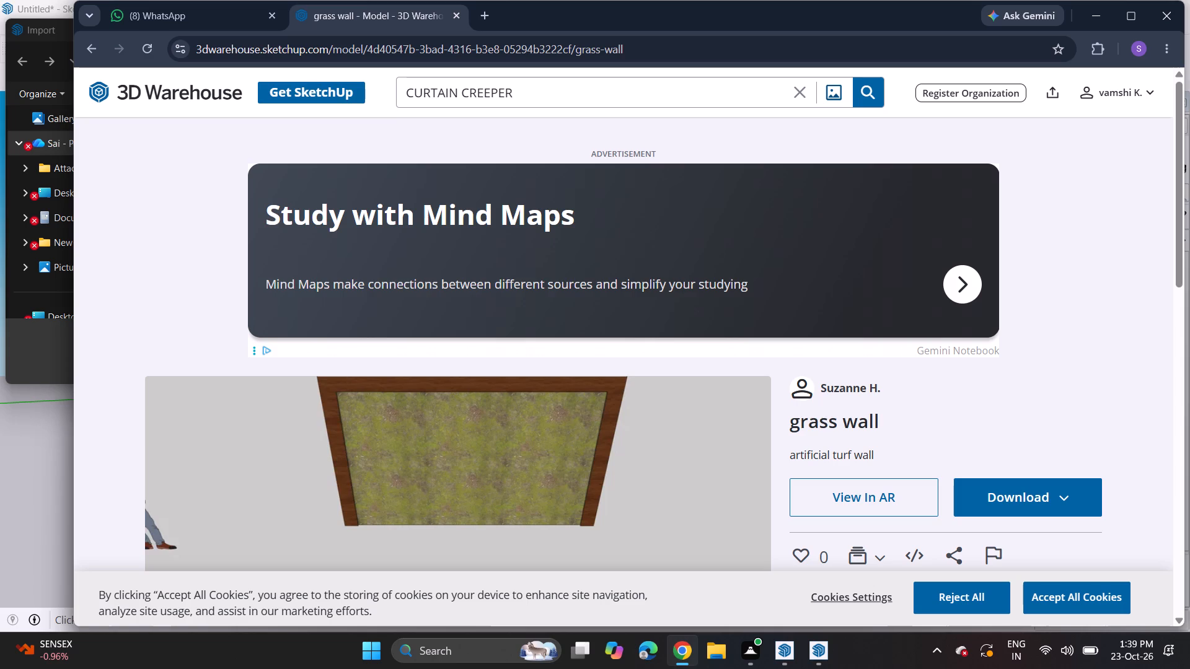
{"action": "key", "text": "Return"}
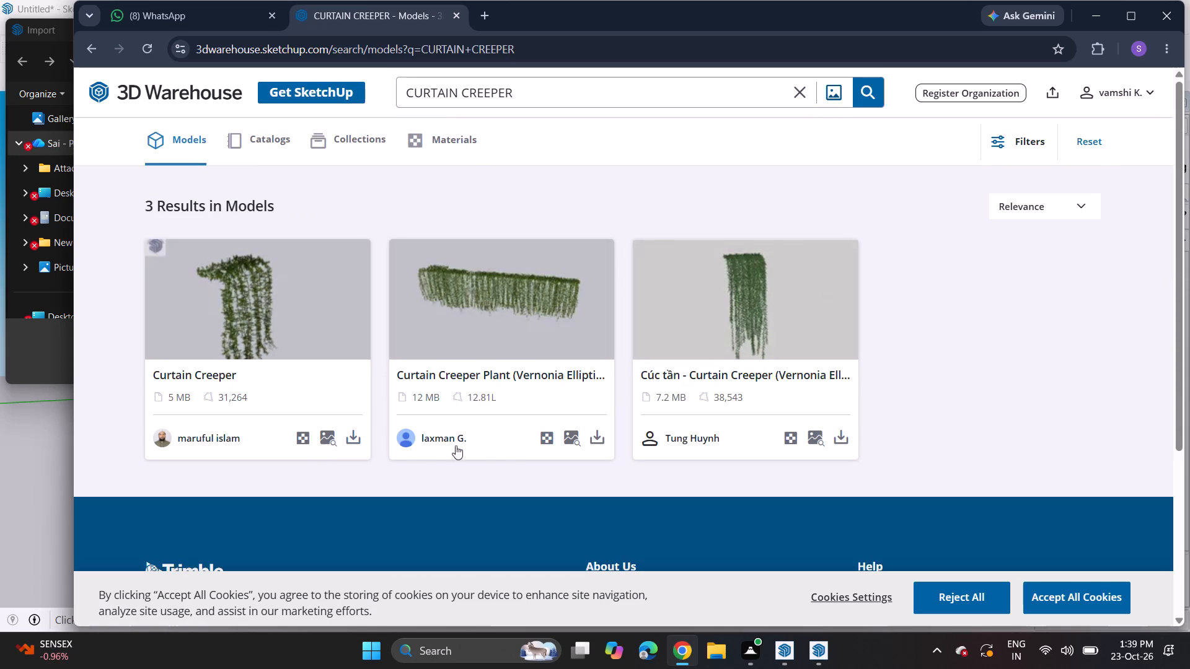
Download all three curtain creeper models: the Curtain Creeper Plant, the Curtain Creeper and the Cúc tần - Curtain Creeper.
{"action": "left_click", "coordinate": [601, 441]}
{"action": "left_click", "coordinate": [637, 463]}
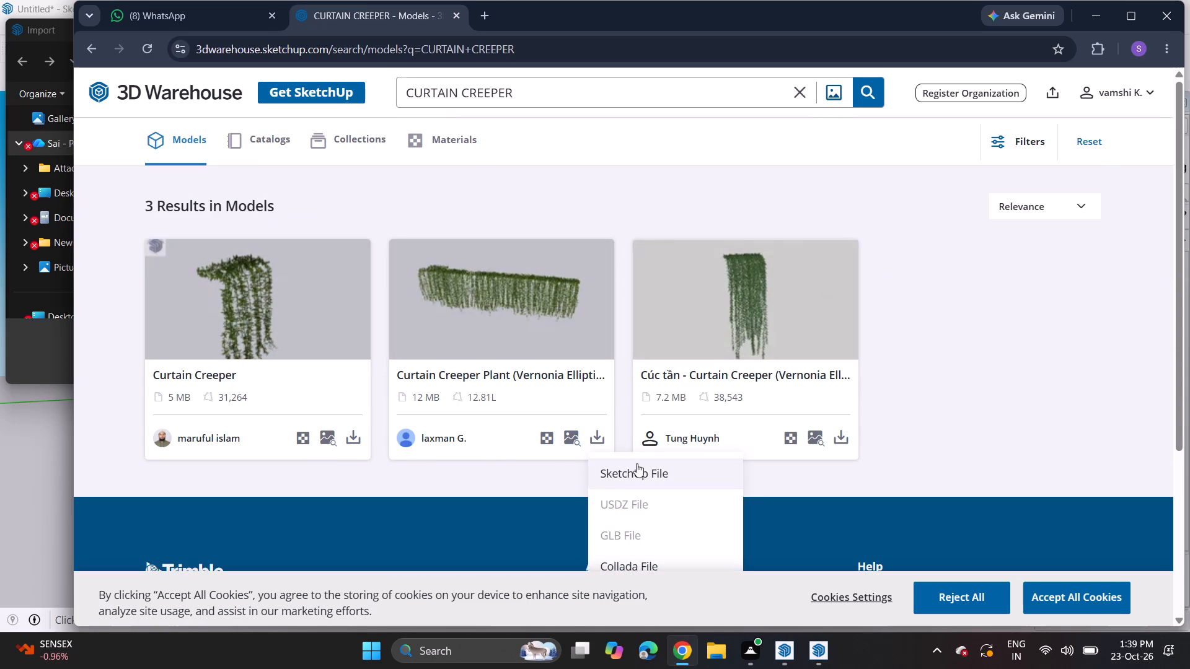
{"action": "left_click", "coordinate": [353, 437]}
{"action": "left_click", "coordinate": [389, 475]}
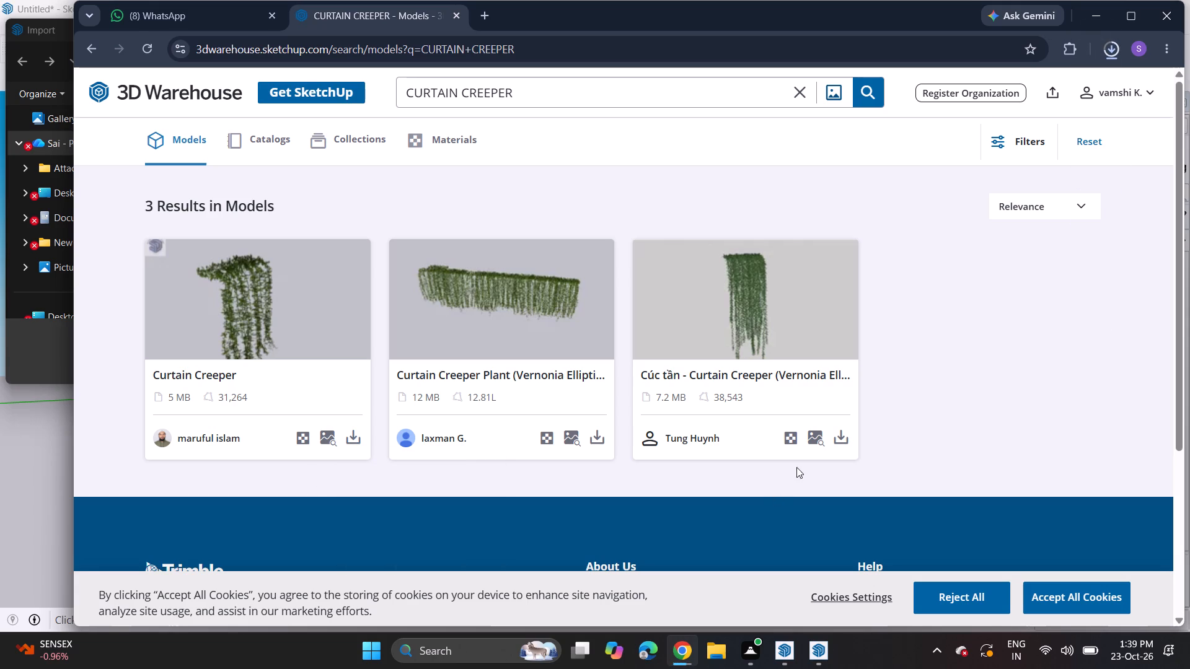
{"action": "left_click", "coordinate": [847, 440]}
{"action": "left_click", "coordinate": [862, 471]}
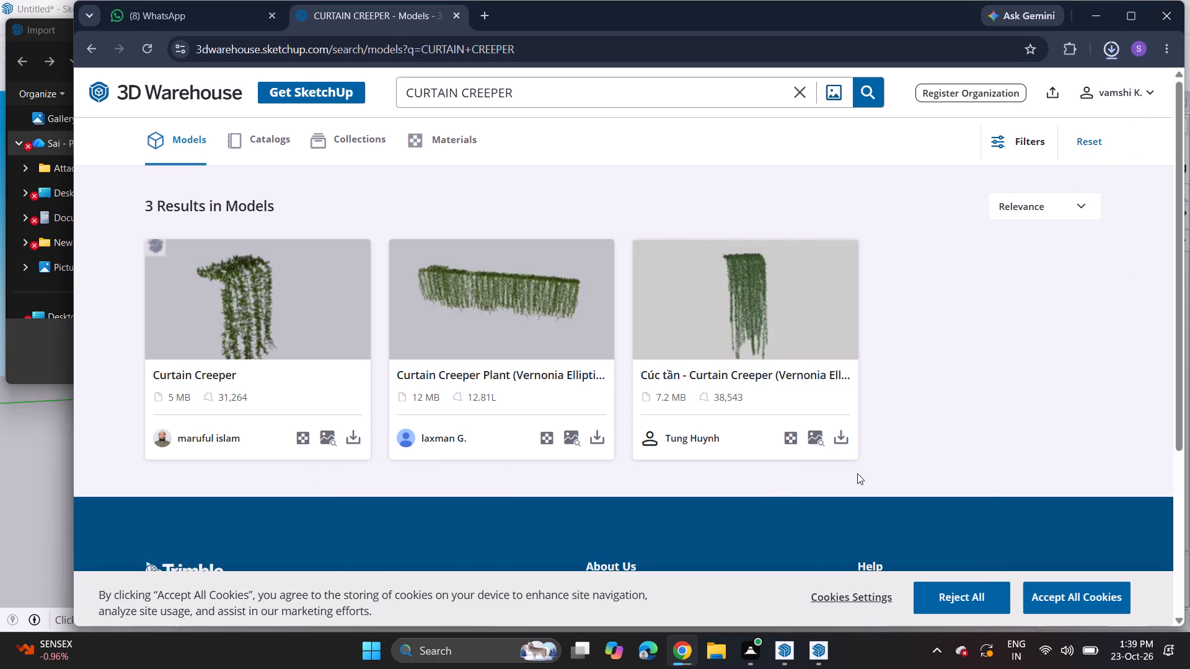
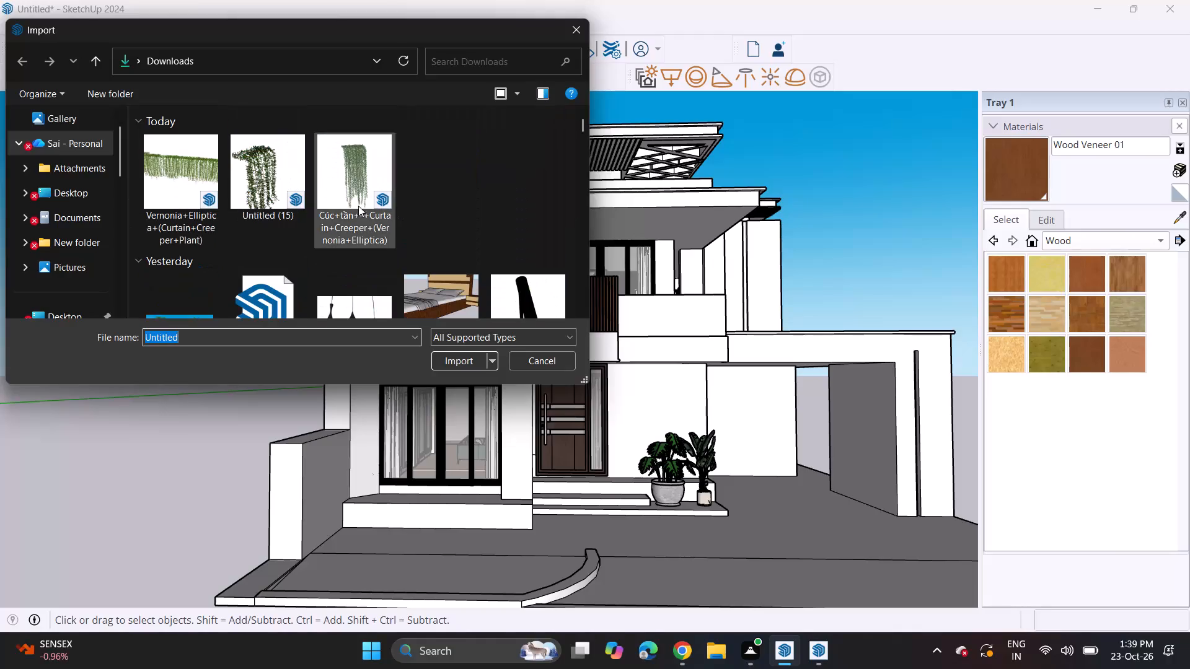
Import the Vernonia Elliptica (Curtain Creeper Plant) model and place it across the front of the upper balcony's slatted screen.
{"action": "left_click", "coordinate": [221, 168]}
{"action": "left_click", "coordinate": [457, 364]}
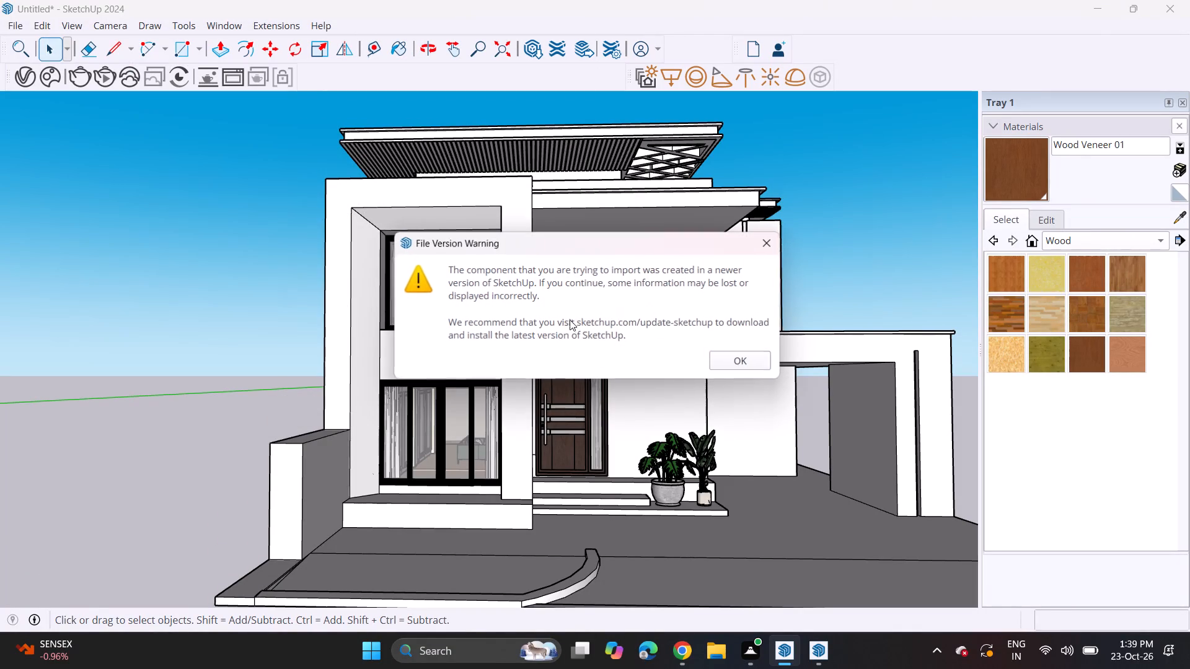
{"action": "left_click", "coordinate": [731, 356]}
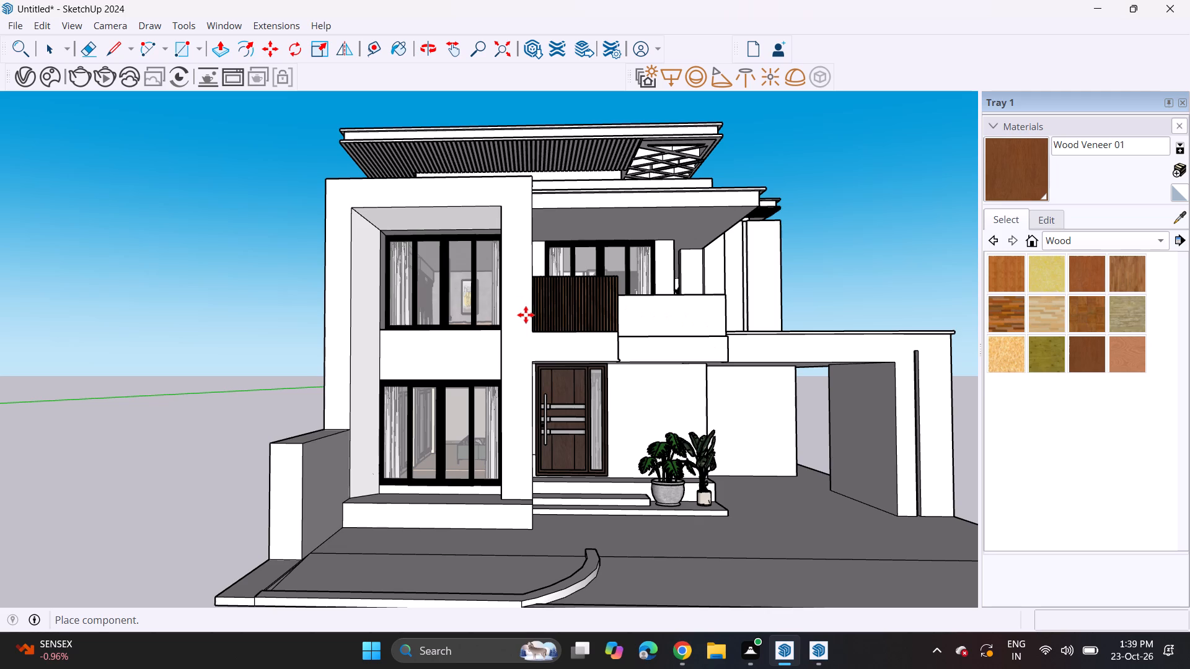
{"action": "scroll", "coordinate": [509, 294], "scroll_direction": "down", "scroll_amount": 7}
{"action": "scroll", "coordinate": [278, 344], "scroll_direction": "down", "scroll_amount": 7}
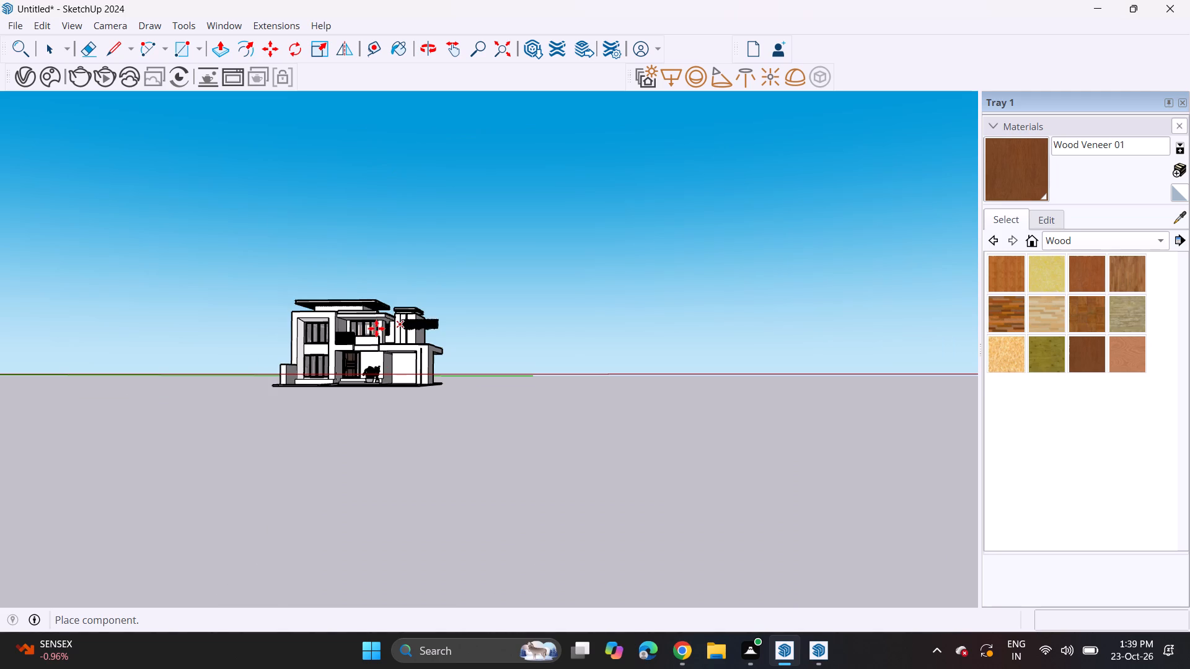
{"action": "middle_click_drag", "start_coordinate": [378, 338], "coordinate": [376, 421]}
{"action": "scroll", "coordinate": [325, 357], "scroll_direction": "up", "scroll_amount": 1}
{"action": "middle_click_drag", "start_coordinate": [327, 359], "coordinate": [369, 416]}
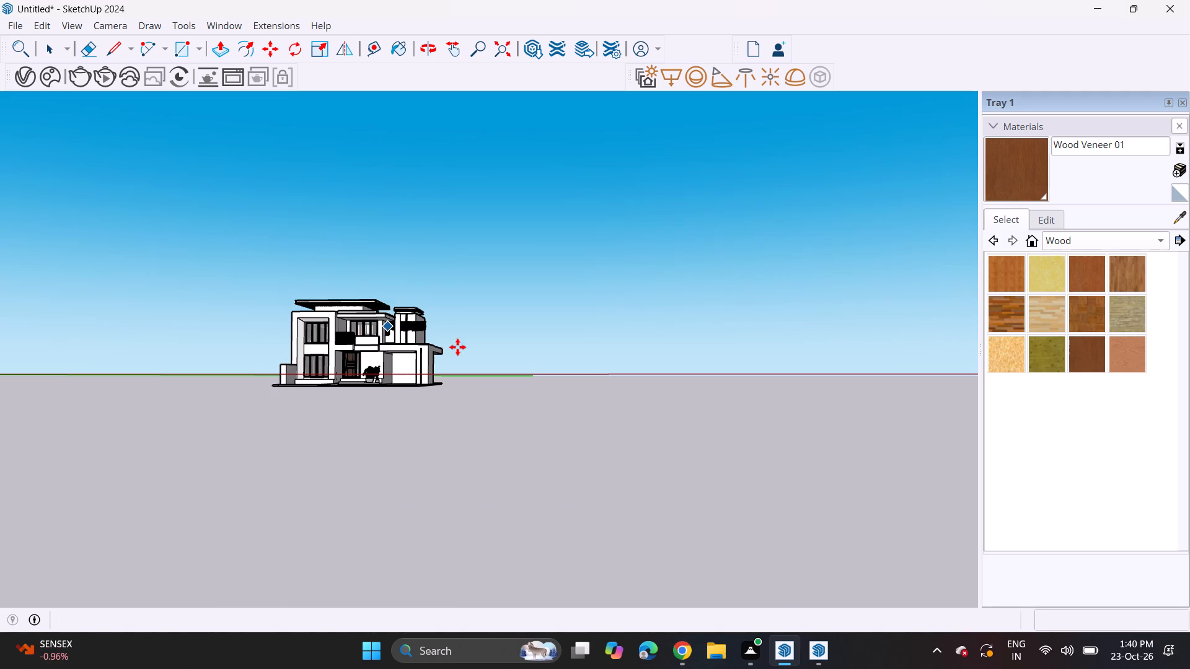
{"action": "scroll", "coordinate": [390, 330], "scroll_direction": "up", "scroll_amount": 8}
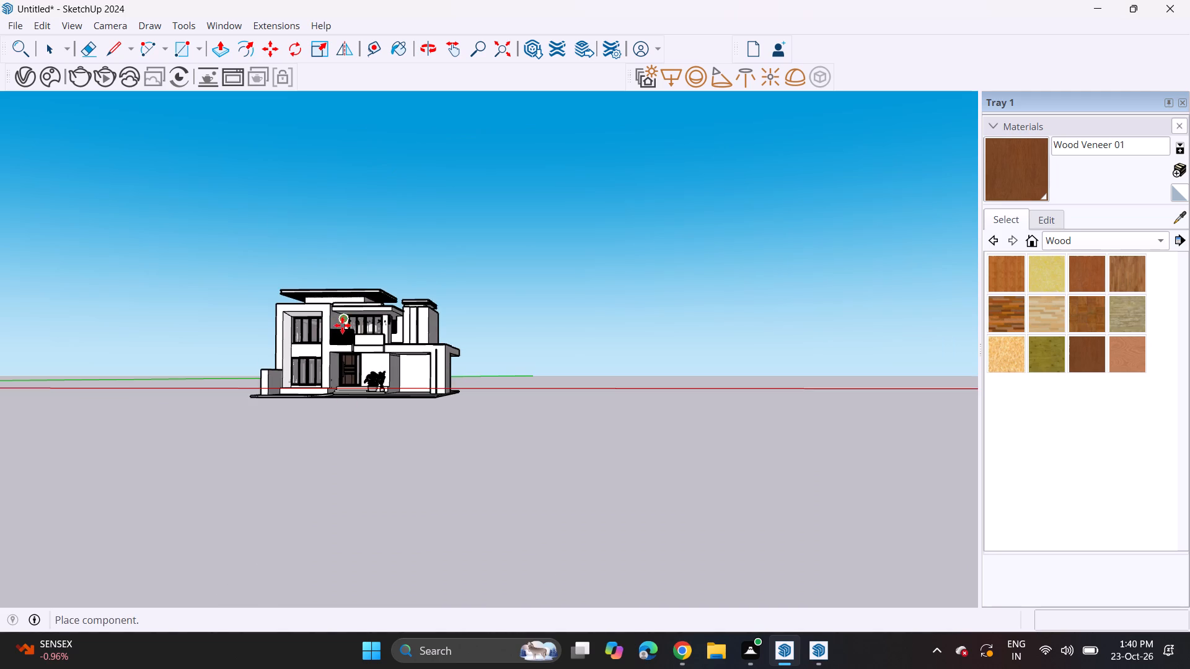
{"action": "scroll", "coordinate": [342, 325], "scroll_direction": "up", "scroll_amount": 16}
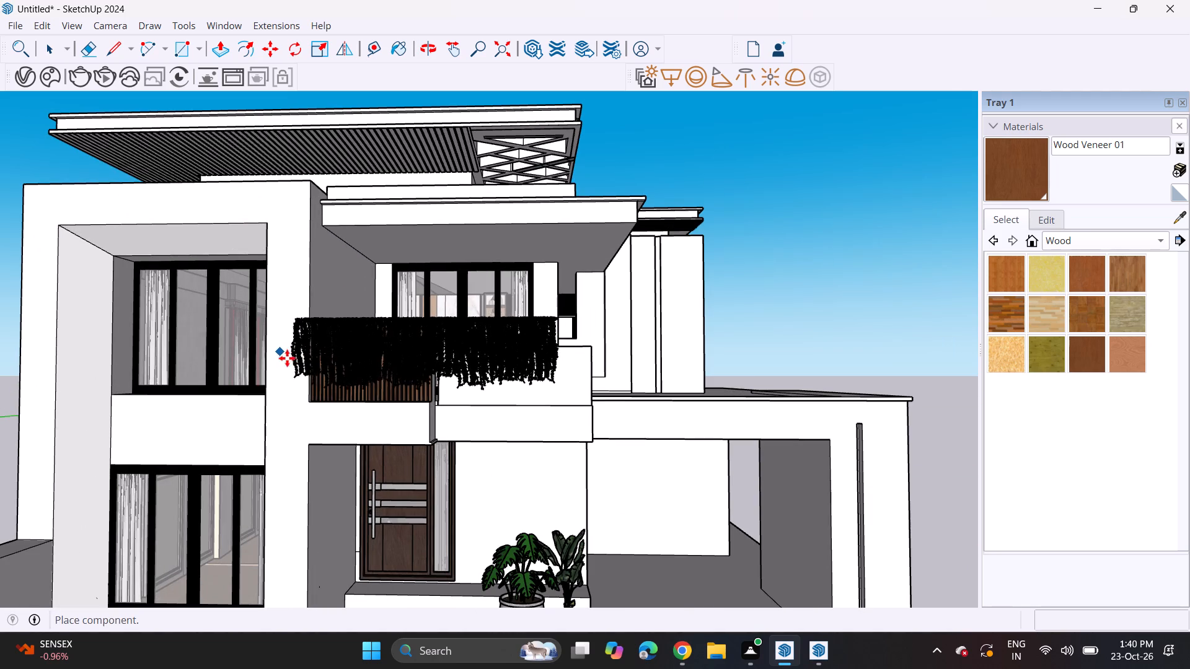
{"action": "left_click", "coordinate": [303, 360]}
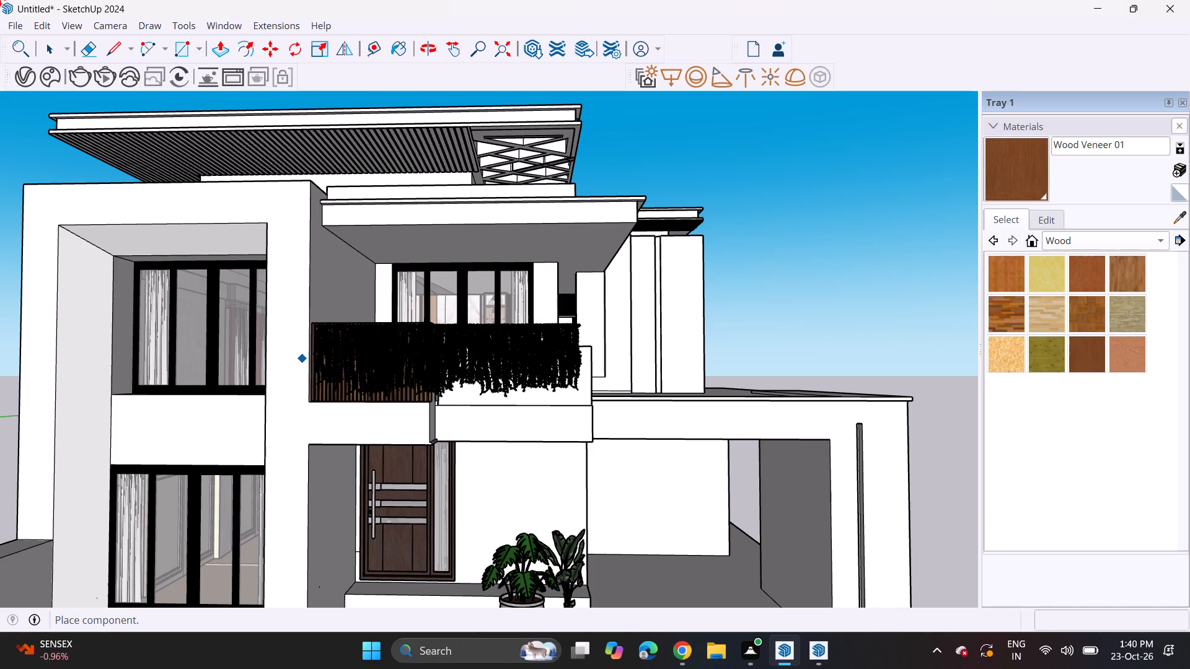
Import the Cúc tần - Curtain Creeper (Vernonia Elliptica) model and position it on the wall beside the front door, above the potted plants.
{"action": "left_click", "coordinate": [21, 28]}
{"action": "left_click", "coordinate": [62, 244]}
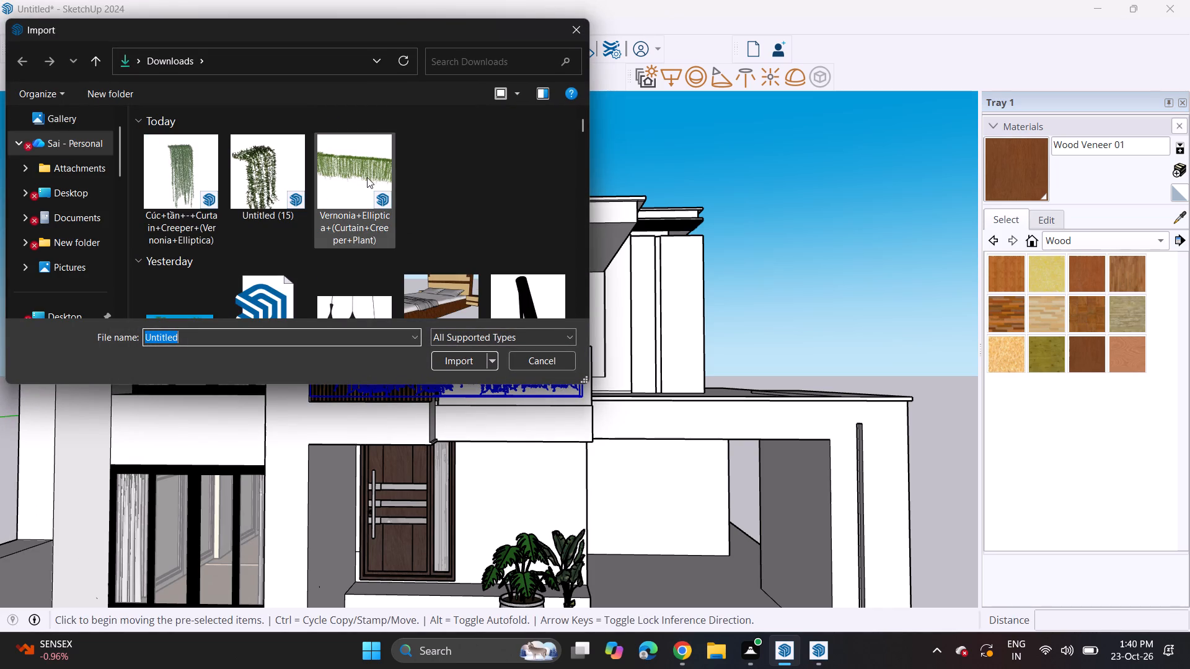
{"action": "left_click", "coordinate": [180, 175]}
{"action": "left_click", "coordinate": [464, 356]}
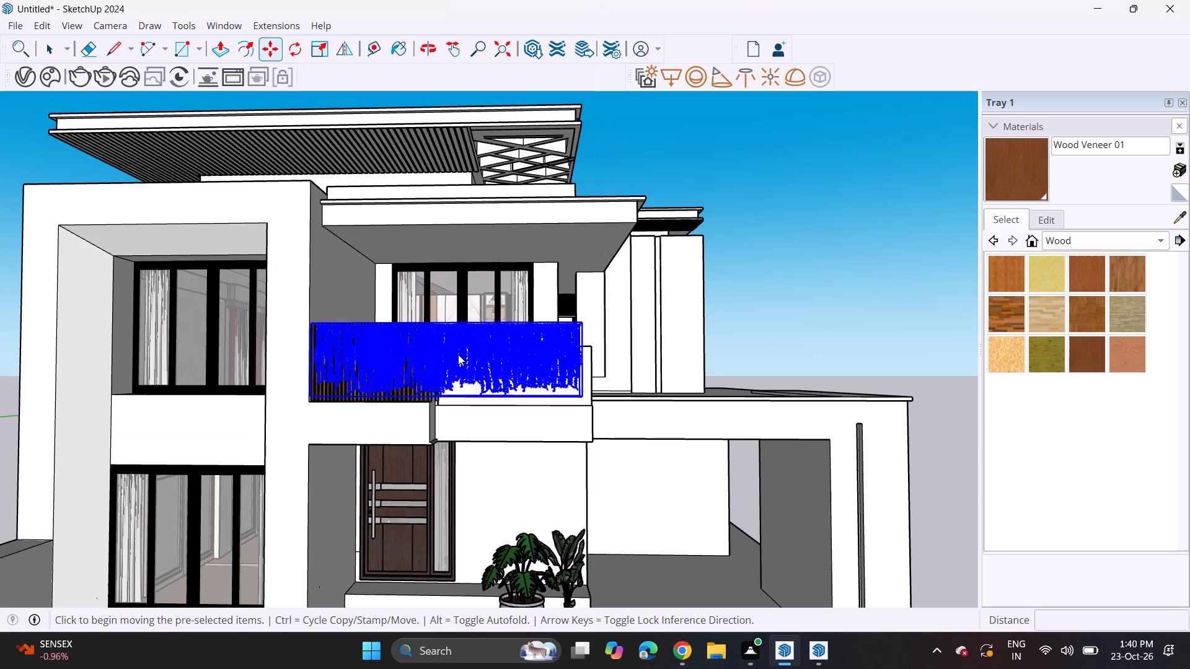
{"action": "left_click", "coordinate": [726, 359]}
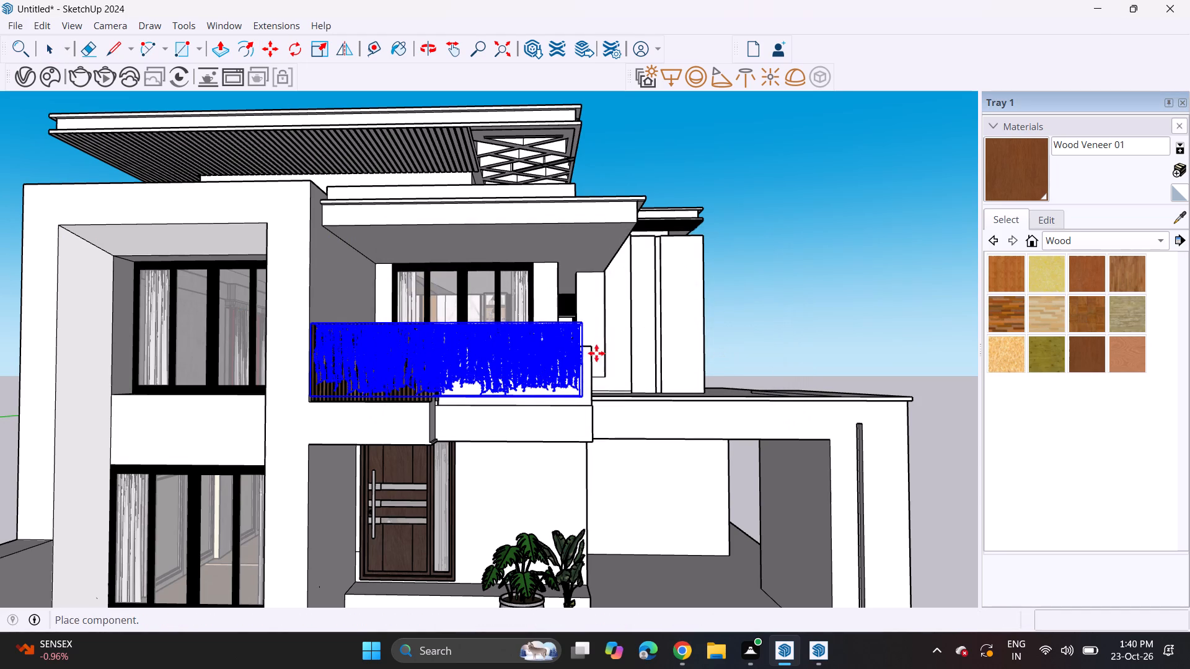
{"action": "scroll", "coordinate": [514, 387], "scroll_direction": "down", "scroll_amount": 4}
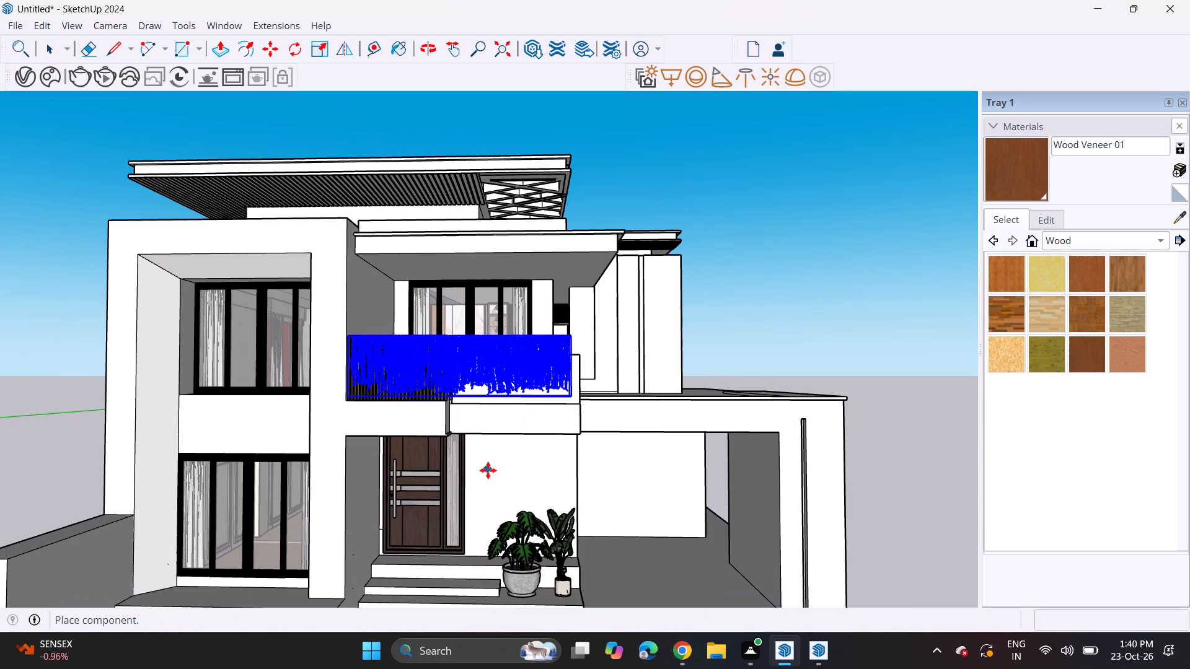
{"action": "left_click", "coordinate": [664, 403]}
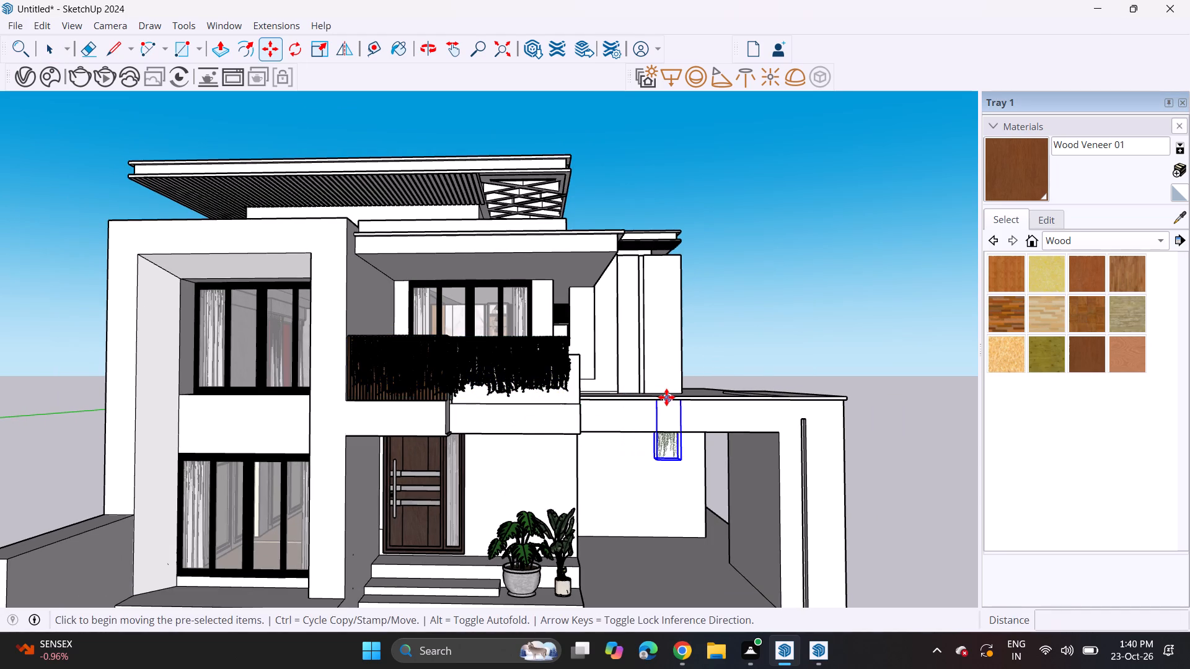
{"action": "left_click", "coordinate": [666, 397]}
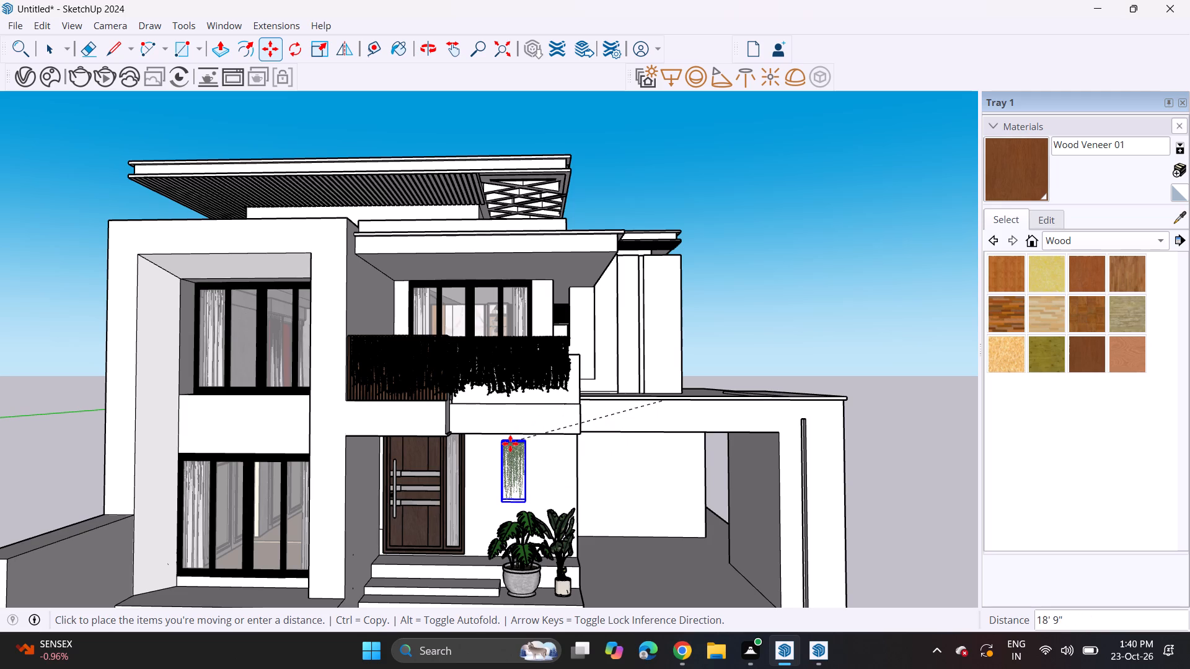
{"action": "left_click", "coordinate": [510, 444]}
{"action": "key", "text": "space"}
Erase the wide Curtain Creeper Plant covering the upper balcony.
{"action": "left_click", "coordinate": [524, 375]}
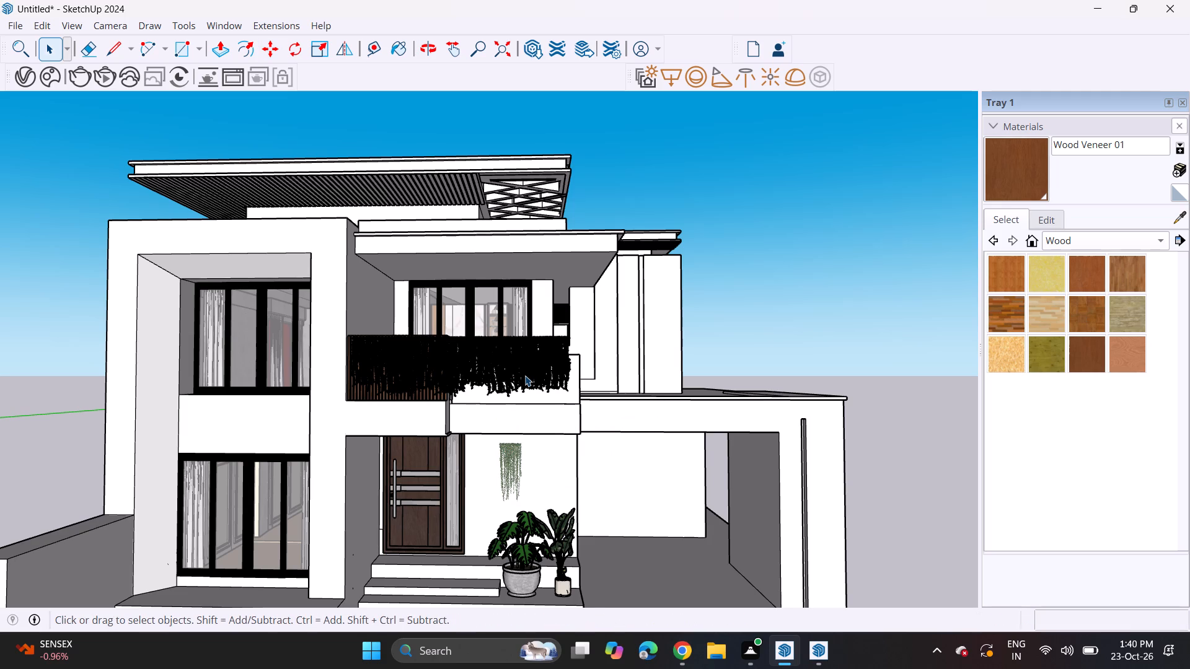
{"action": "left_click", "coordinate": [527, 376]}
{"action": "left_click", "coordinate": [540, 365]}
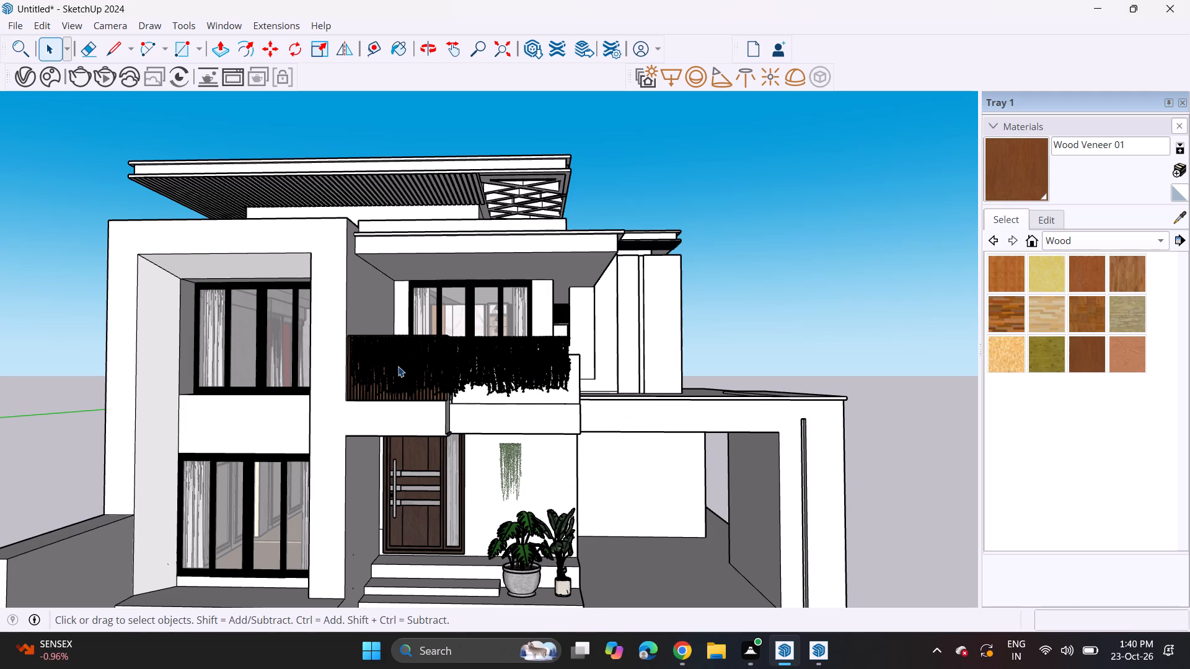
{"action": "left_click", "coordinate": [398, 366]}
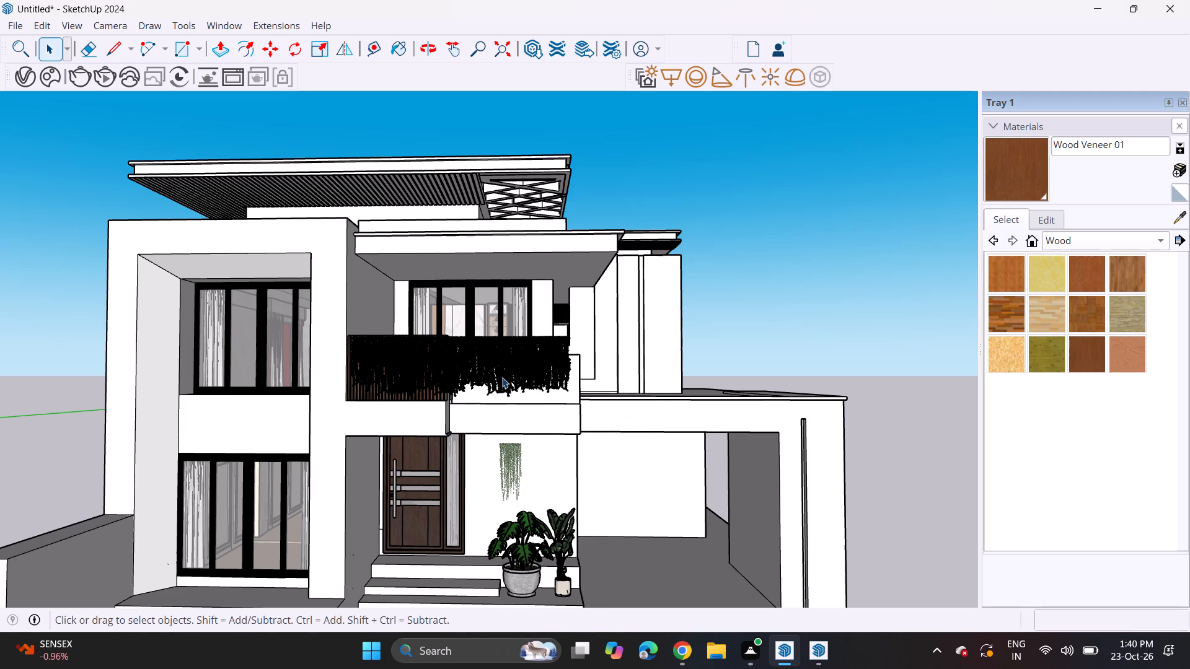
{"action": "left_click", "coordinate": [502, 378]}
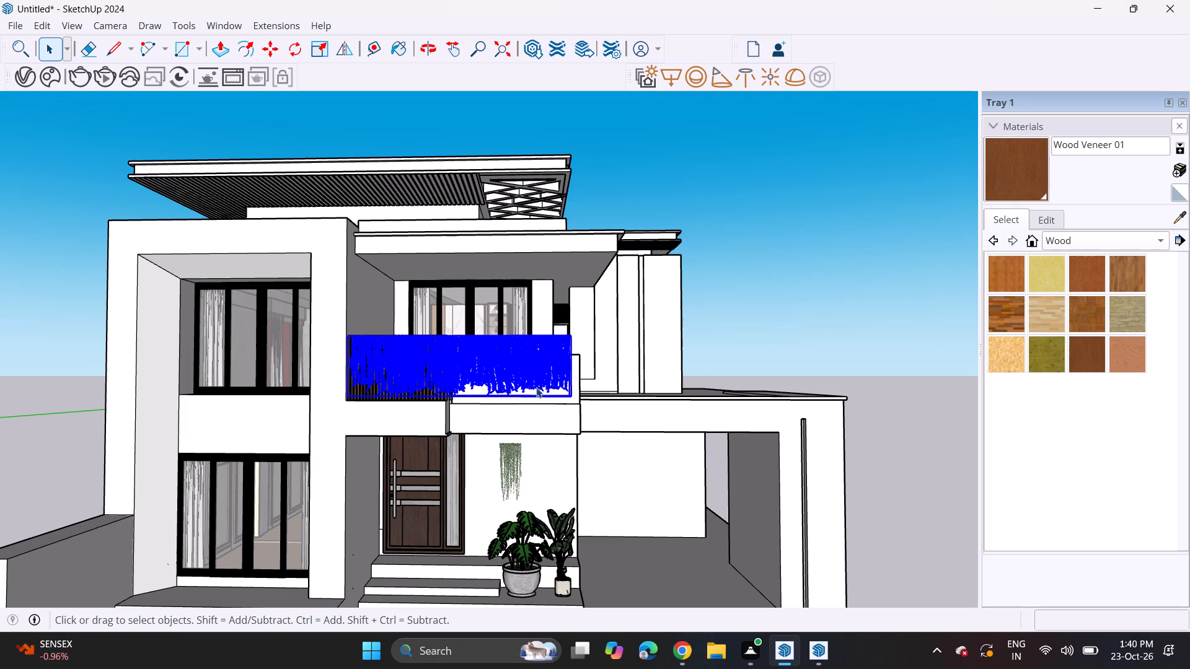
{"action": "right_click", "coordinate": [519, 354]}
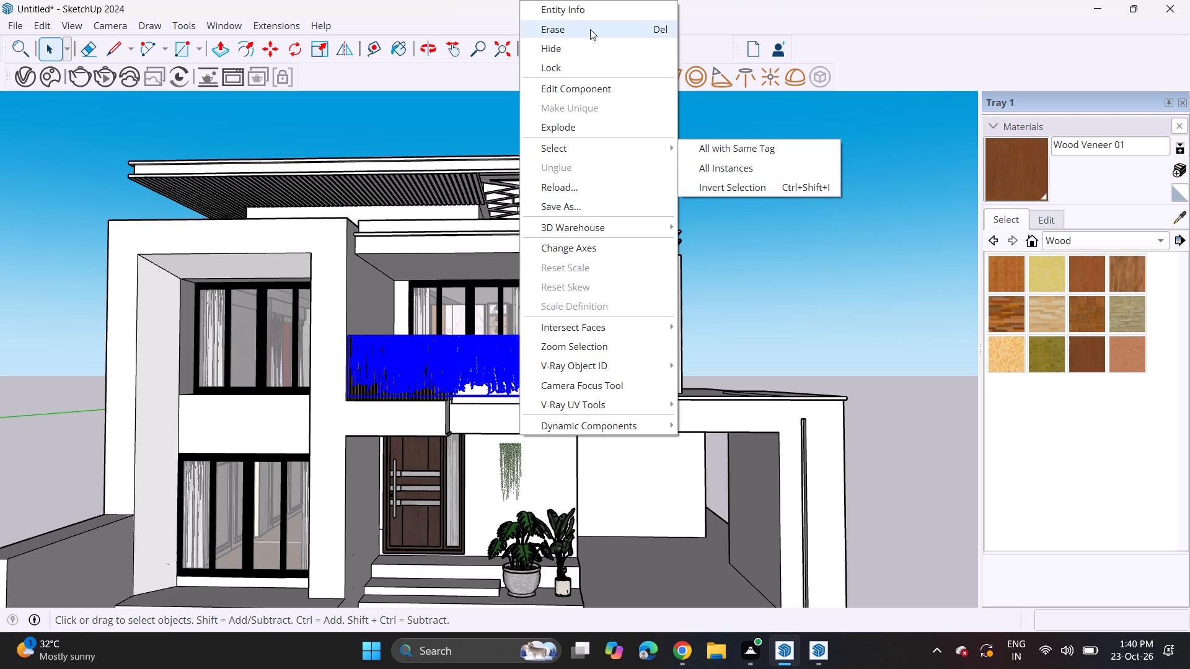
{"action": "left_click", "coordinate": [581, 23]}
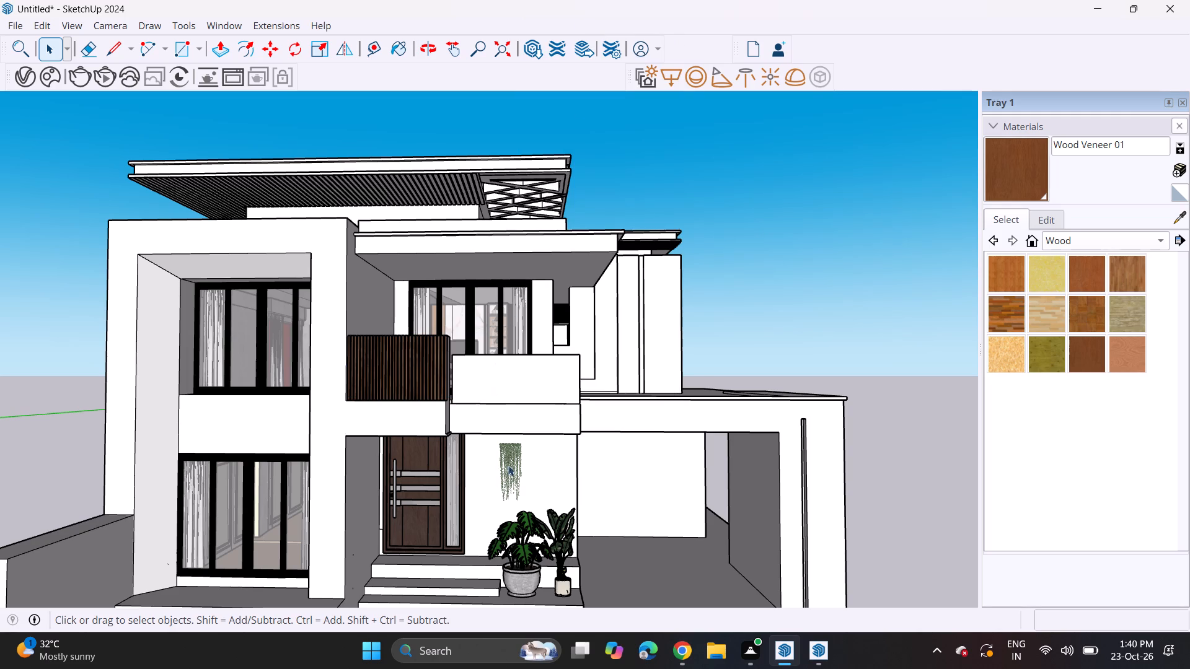
Move the narrow curtain creeper from the entrance wall to the balcony's wooden slatted screen, at the end against the tall white column.
{"action": "left_click", "coordinate": [515, 459]}
{"action": "scroll", "coordinate": [504, 464], "scroll_direction": "up", "scroll_amount": 5}
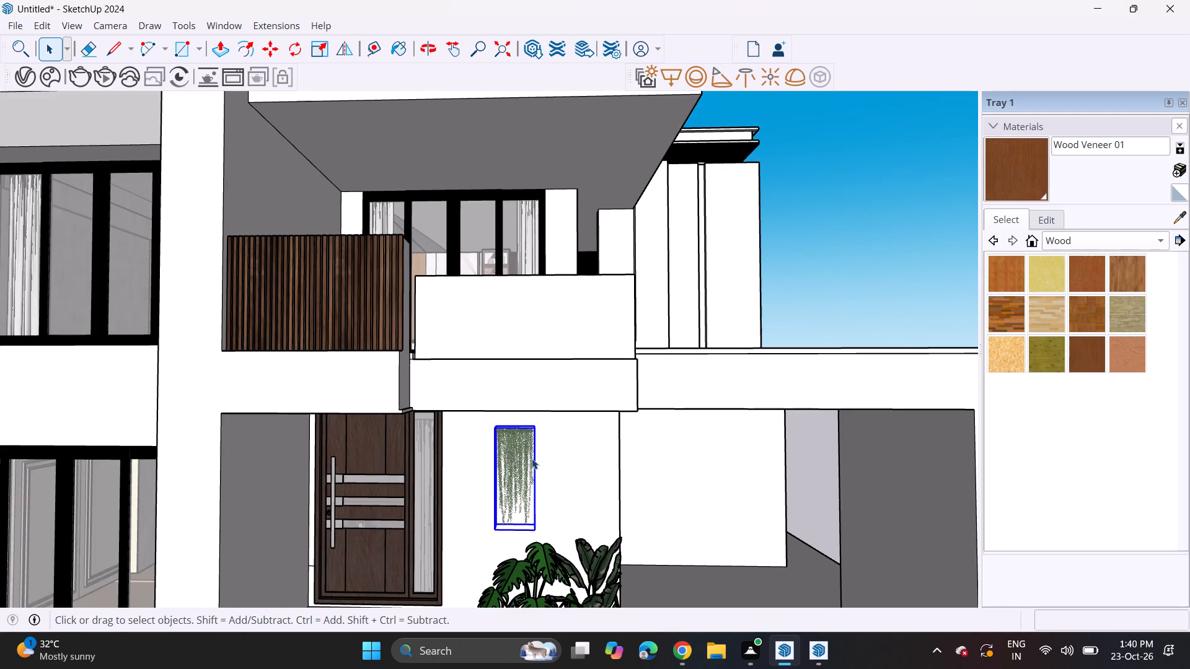
{"action": "left_click", "coordinate": [267, 45]}
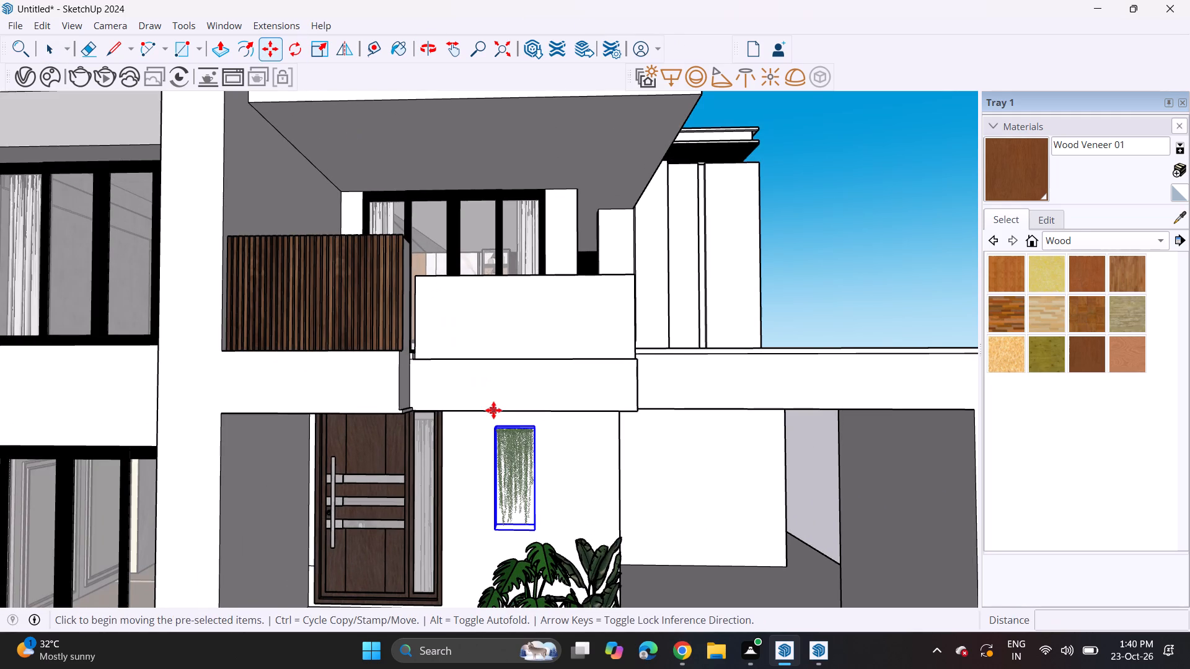
{"action": "left_click", "coordinate": [493, 427]}
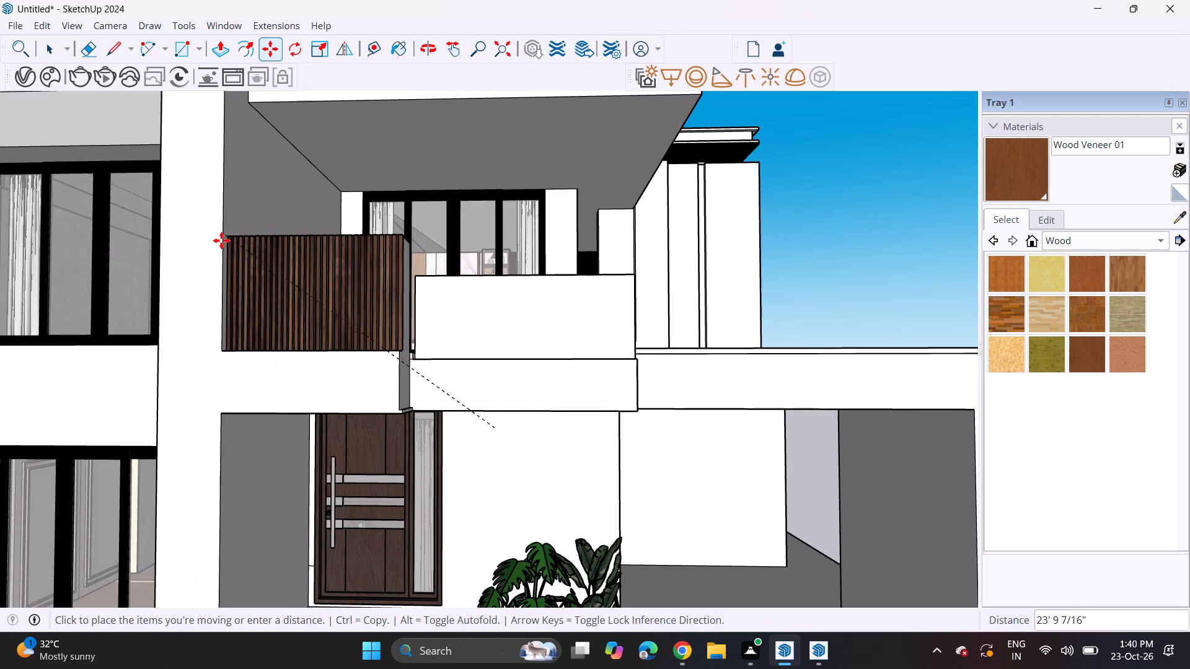
{"action": "left_click", "coordinate": [185, 250]}
{"action": "middle_click_drag", "start_coordinate": [231, 255], "coordinate": [205, 341]}
{"action": "scroll", "coordinate": [201, 339], "scroll_direction": "up", "scroll_amount": 2}
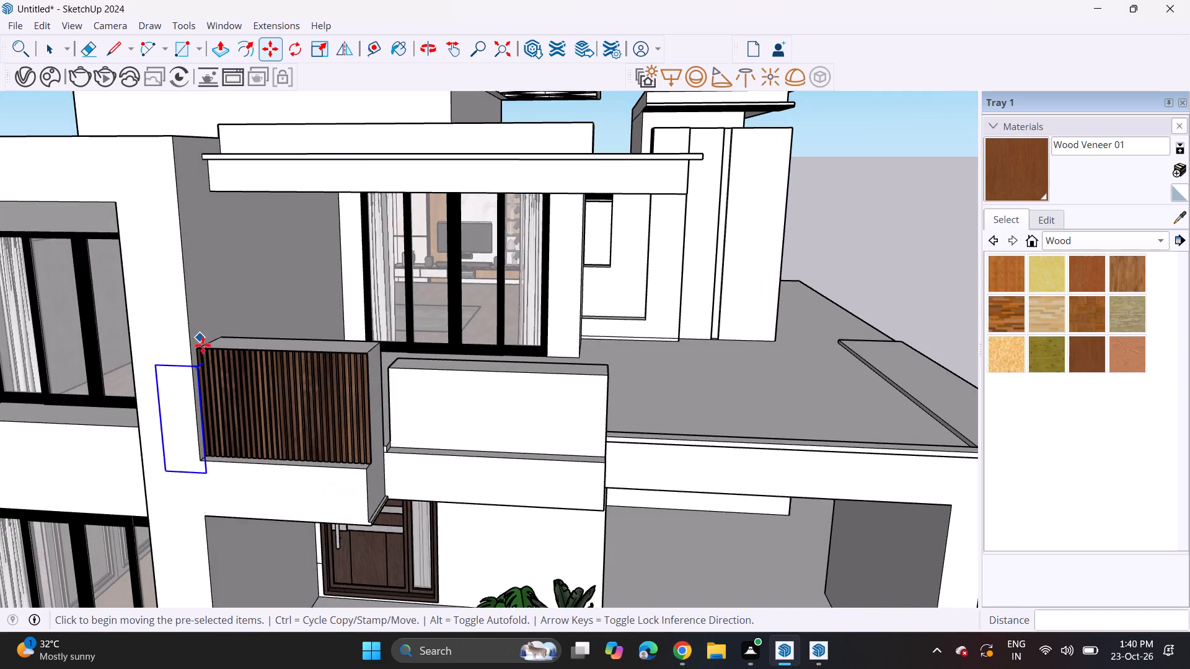
{"action": "scroll", "coordinate": [203, 345], "scroll_direction": "up", "scroll_amount": 3}
{"action": "left_click", "coordinate": [212, 369]}
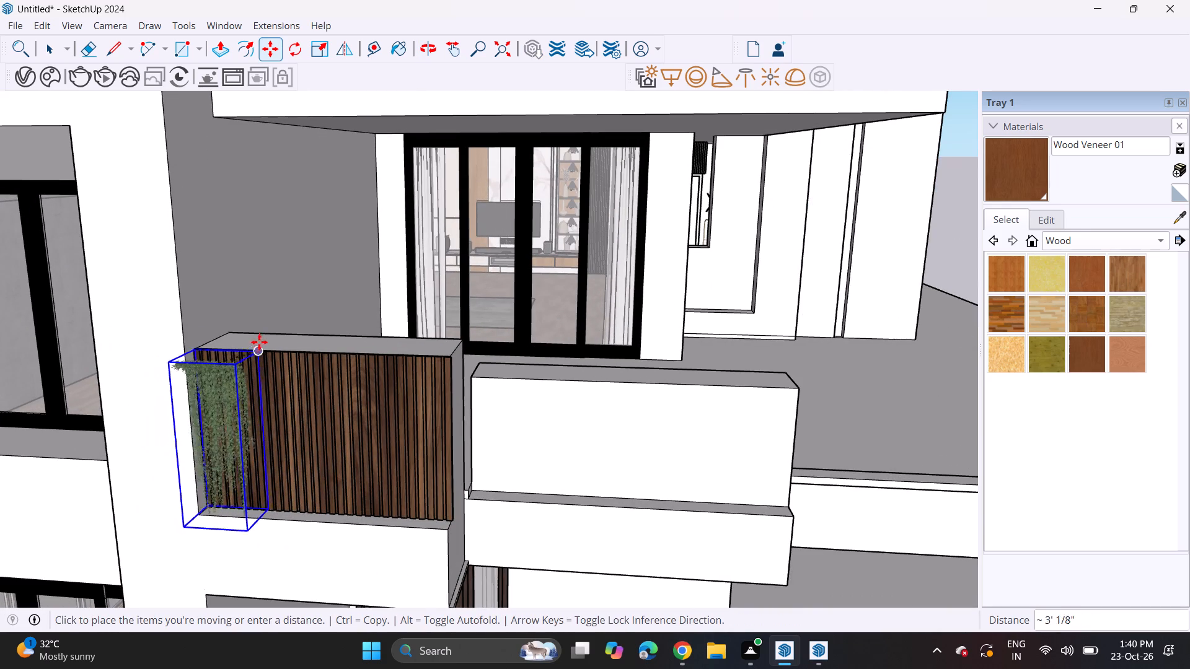
{"action": "left_click", "coordinate": [253, 353]}
Rotate the narrow curtain creeper 180 degrees in the horizontal plane about a point on the driveway.
{"action": "middle_click_drag", "start_coordinate": [258, 361], "coordinate": [172, 358]}
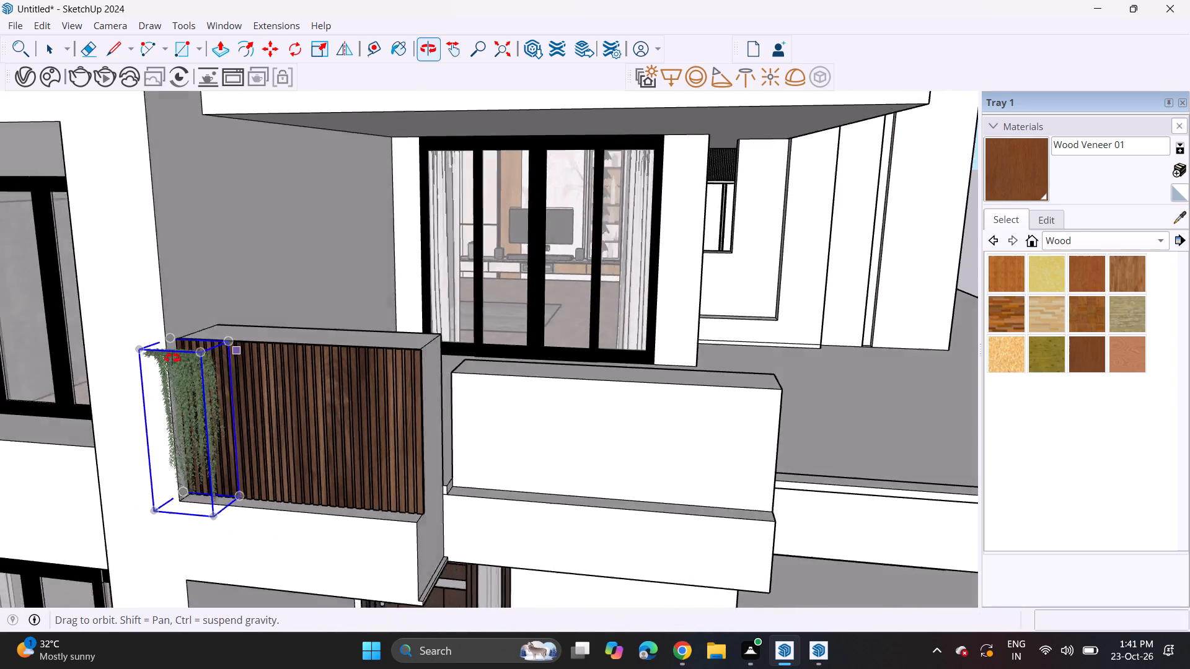
{"action": "middle_click_drag", "start_coordinate": [172, 358], "coordinate": [226, 370]}
{"action": "scroll", "coordinate": [286, 237], "scroll_direction": "down", "scroll_amount": 5}
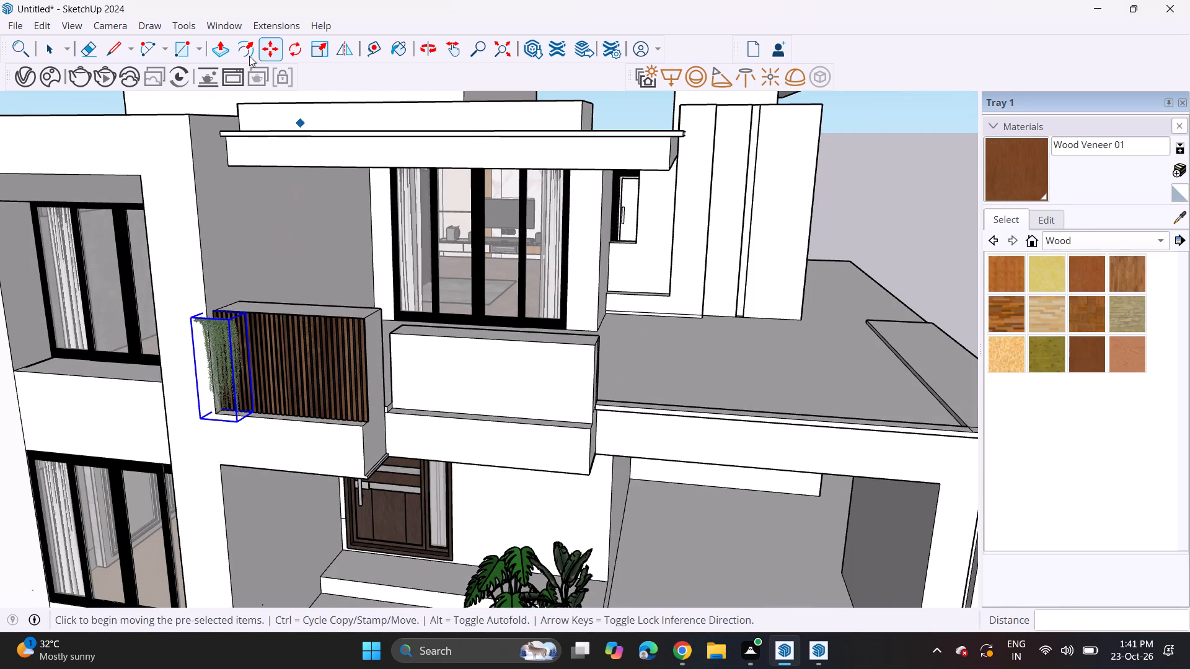
{"action": "left_click", "coordinate": [302, 53]}
{"action": "scroll", "coordinate": [566, 251], "scroll_direction": "down", "scroll_amount": 3}
{"action": "scroll", "coordinate": [566, 251], "scroll_direction": "up", "scroll_amount": 1}
{"action": "scroll", "coordinate": [566, 251], "scroll_direction": "down", "scroll_amount": 7}
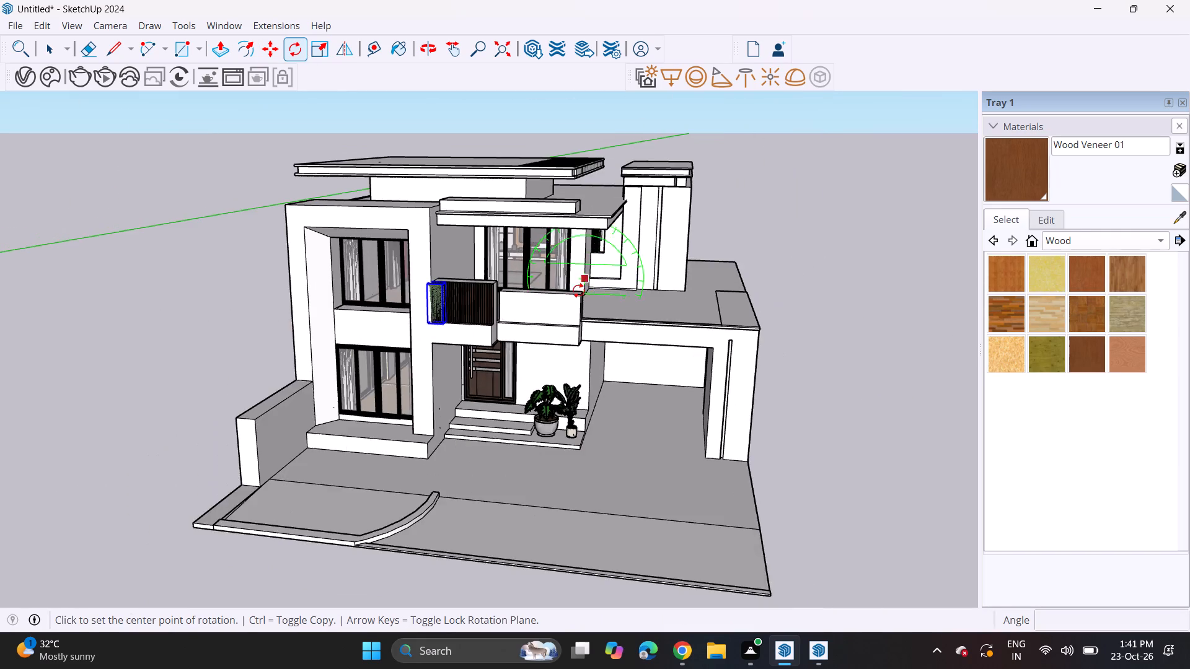
{"action": "scroll", "coordinate": [578, 302], "scroll_direction": "up", "scroll_amount": 1}
{"action": "middle_click_drag", "start_coordinate": [576, 319], "coordinate": [573, 376]}
{"action": "scroll", "coordinate": [573, 377], "scroll_direction": "down", "scroll_amount": 1}
{"action": "left_click", "coordinate": [539, 497]}
{"action": "left_click", "coordinate": [574, 499]}
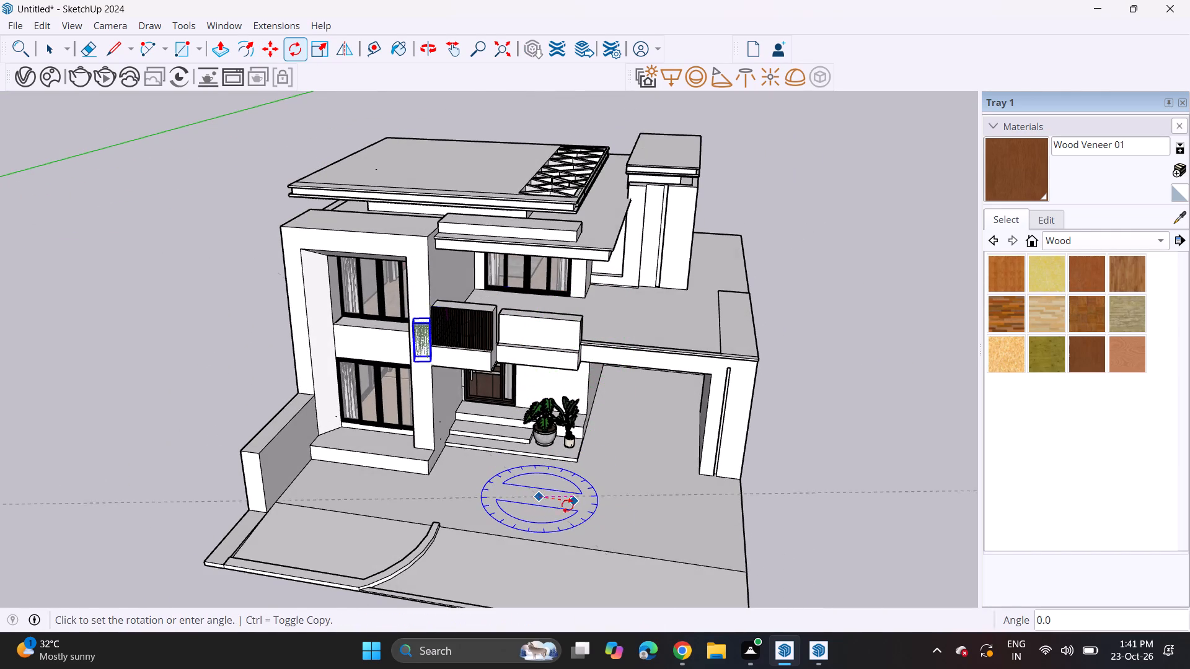
{"action": "left_click", "coordinate": [487, 489]}
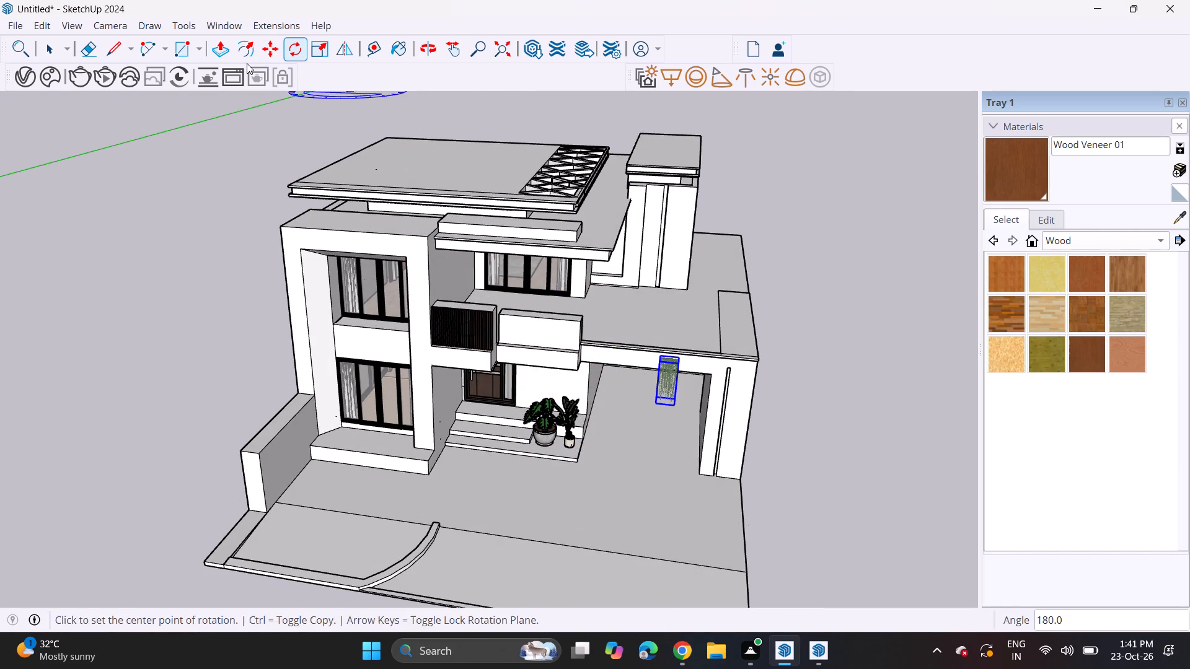
Move the rotated creeper back to the slatted balcony screen, hanging from its top edge at the end against the white column.
{"action": "left_click", "coordinate": [272, 42]}
{"action": "scroll", "coordinate": [663, 328], "scroll_direction": "up", "scroll_amount": 6}
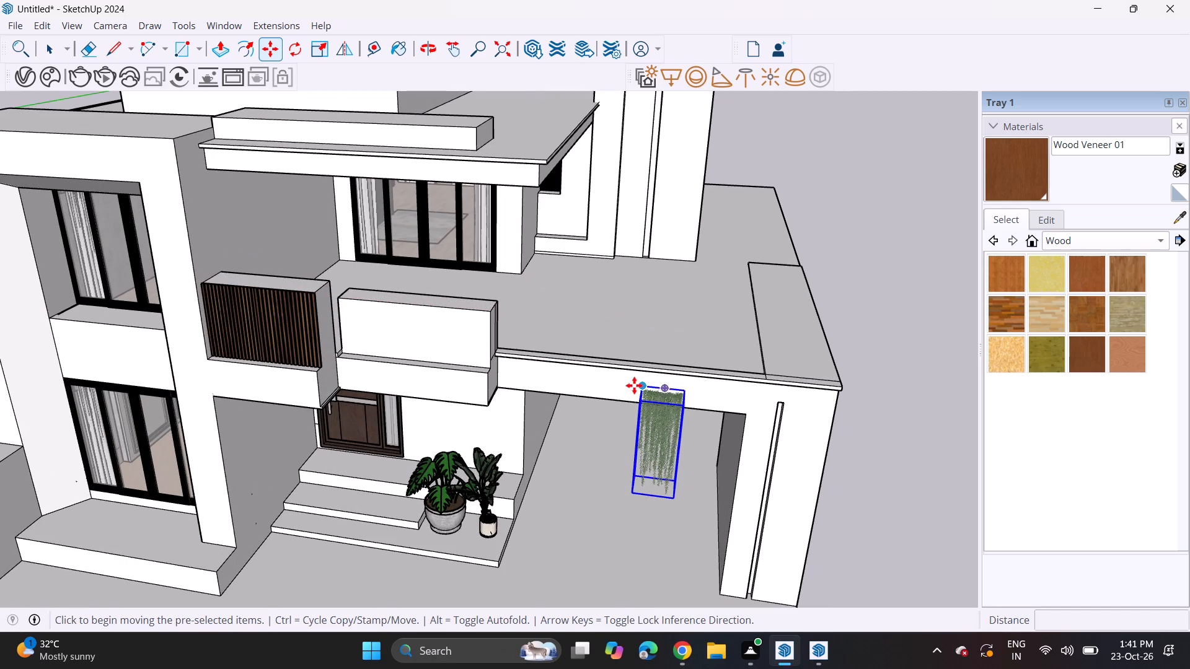
{"action": "left_click", "coordinate": [634, 385]}
{"action": "scroll", "coordinate": [194, 269], "scroll_direction": "up", "scroll_amount": 7}
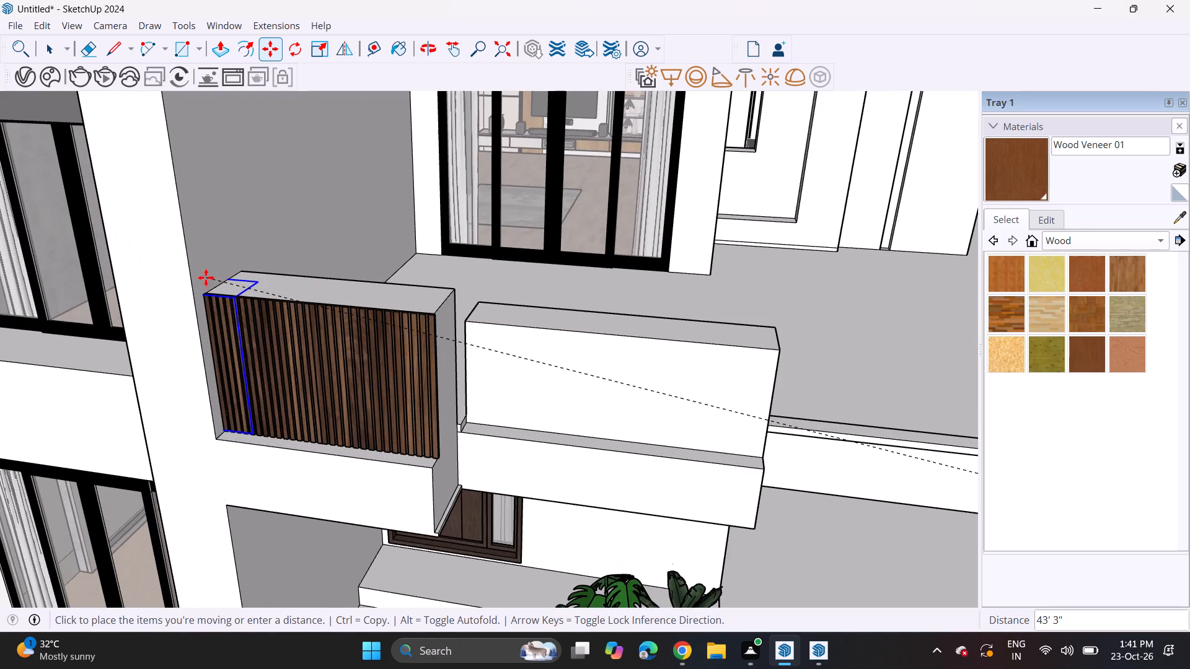
{"action": "left_click", "coordinate": [208, 283]}
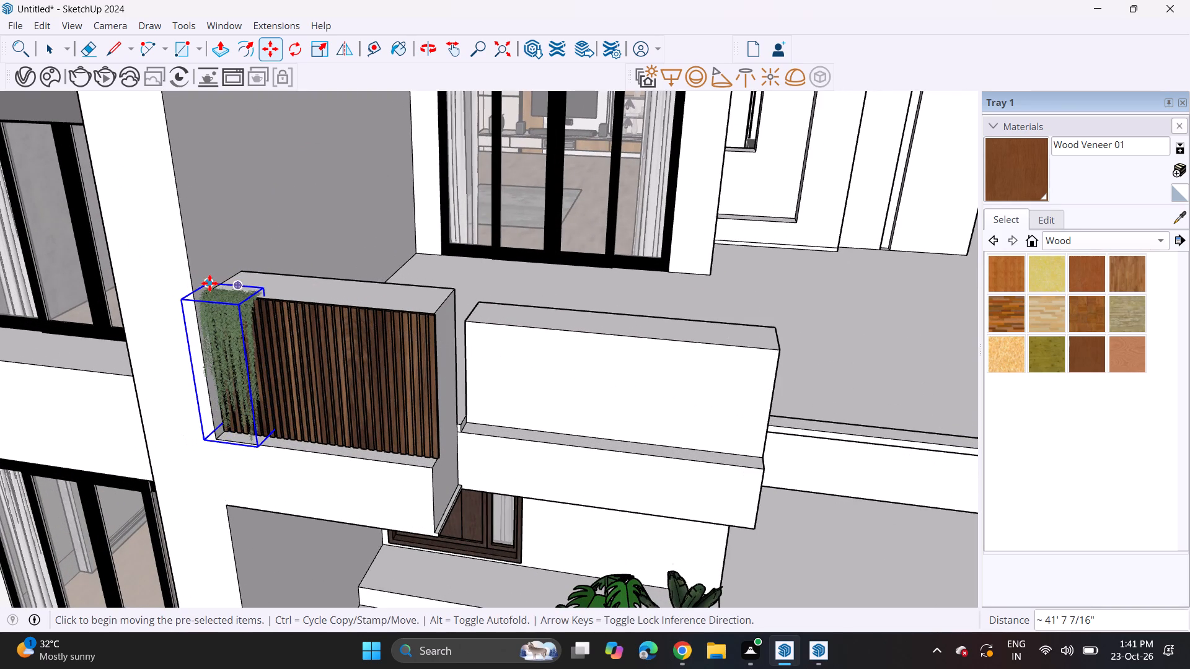
Copy the narrow creeper four times along the slatted screen's top edge, roughly 2 ft to 2 ft 5 in apart, with the last about 1 ft further on.
{"action": "left_click", "coordinate": [203, 281]}
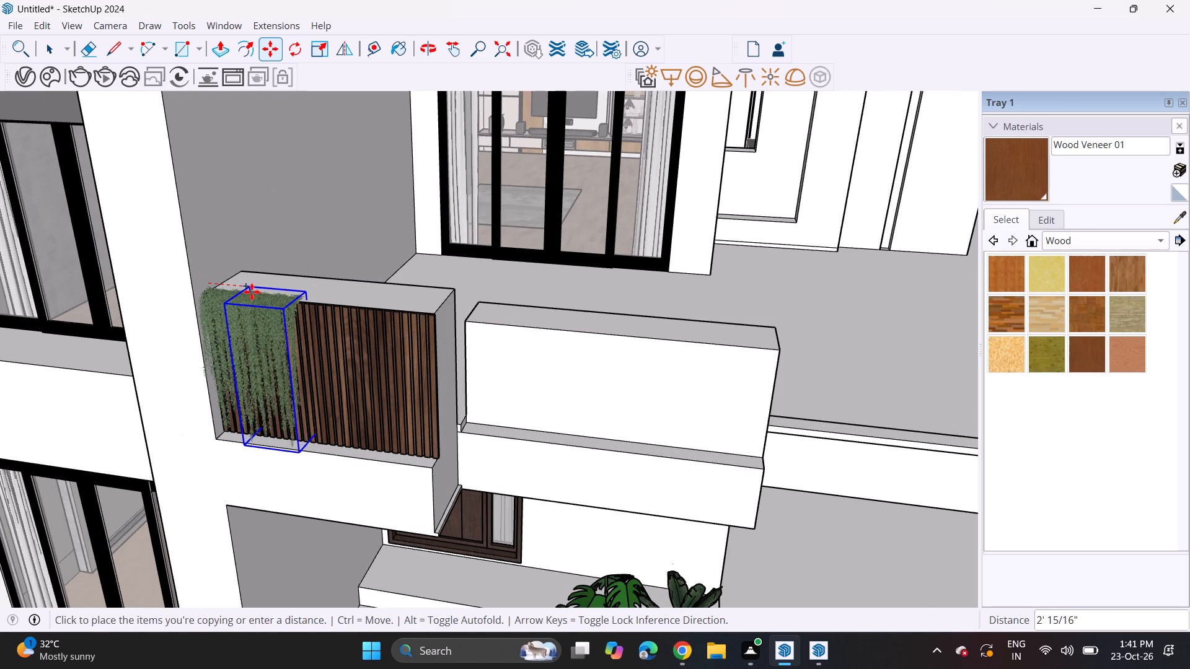
{"action": "left_click", "coordinate": [255, 294]}
{"action": "left_click", "coordinate": [253, 291]}
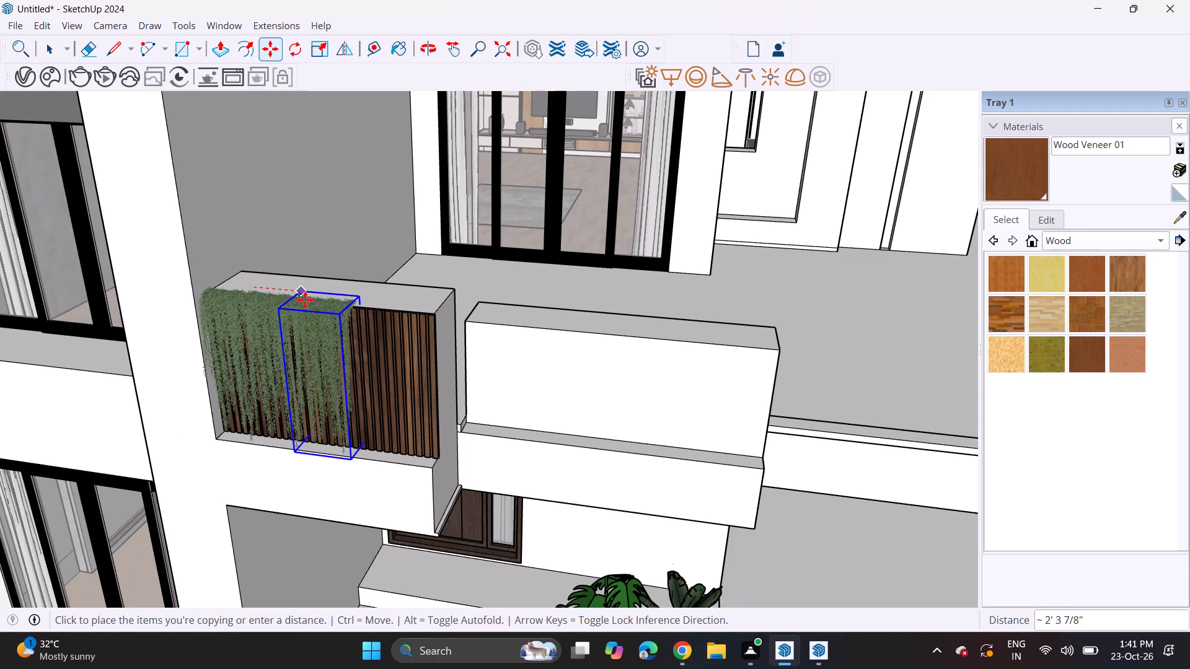
{"action": "left_click", "coordinate": [306, 297]}
{"action": "left_click", "coordinate": [306, 297]}
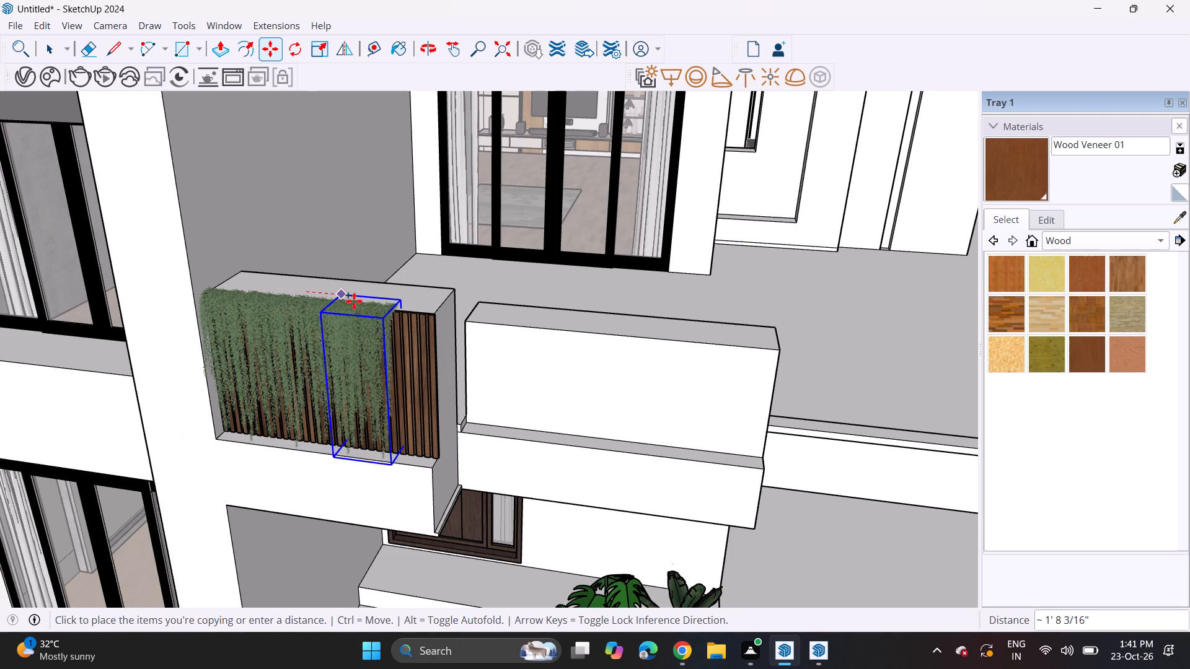
{"action": "left_click", "coordinate": [358, 297]}
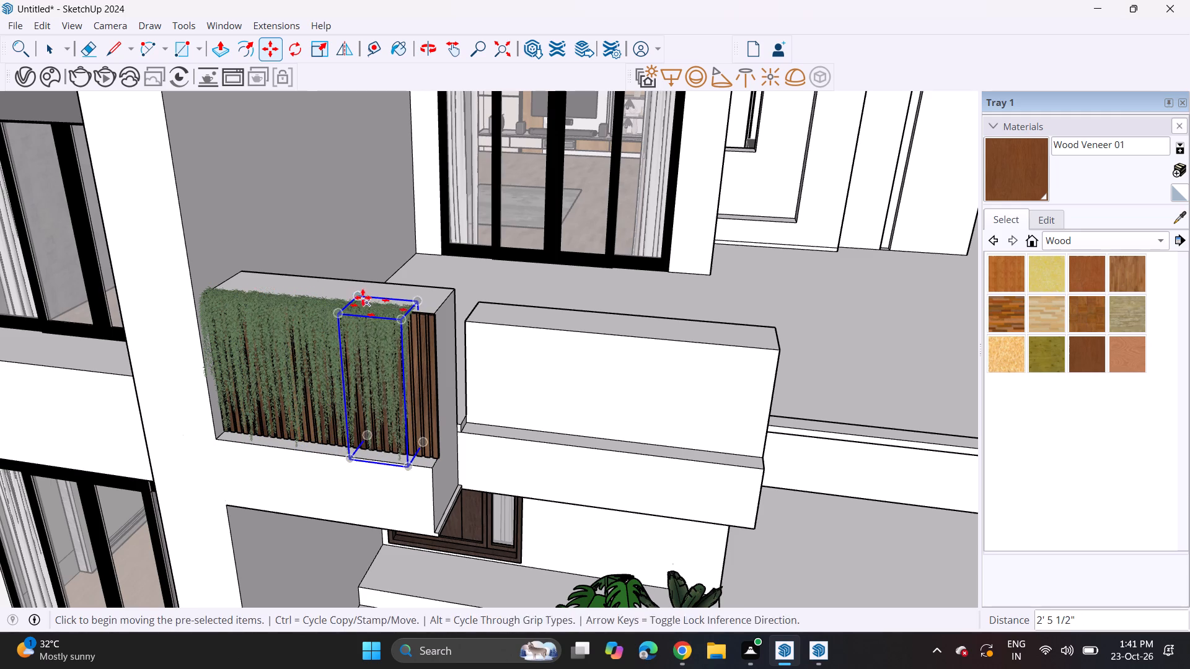
{"action": "left_click", "coordinate": [363, 297], "text": "ctrl"}
{"action": "left_click", "coordinate": [379, 300]}
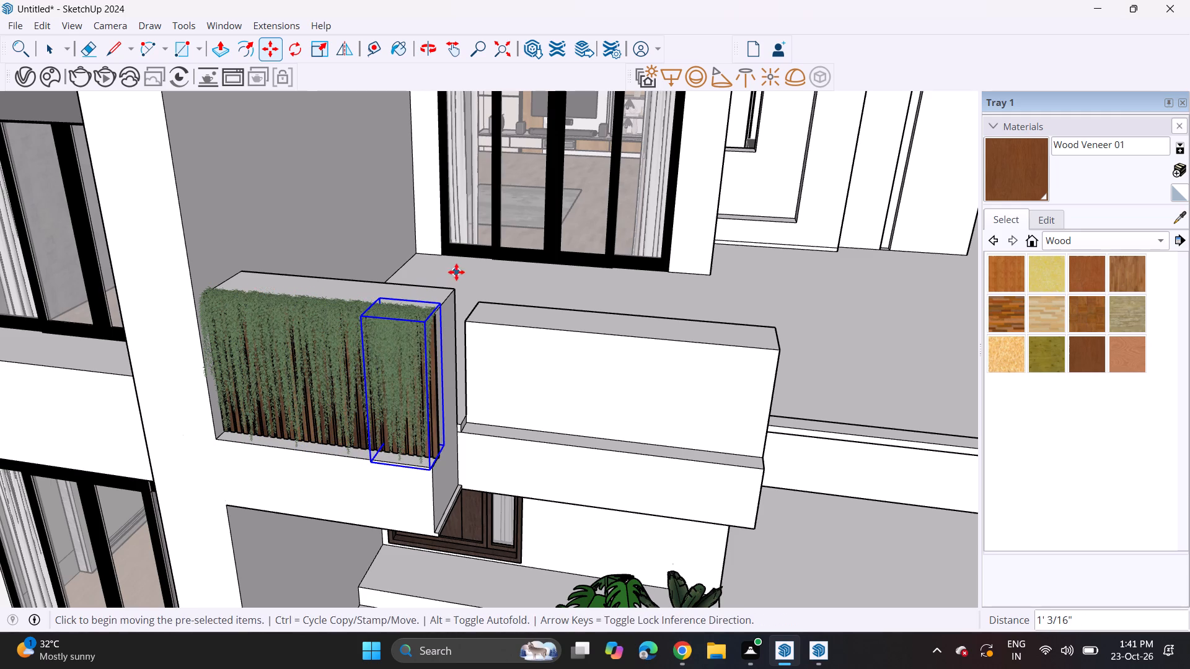
{"action": "key", "text": "space"}
{"action": "left_click", "coordinate": [470, 266]}
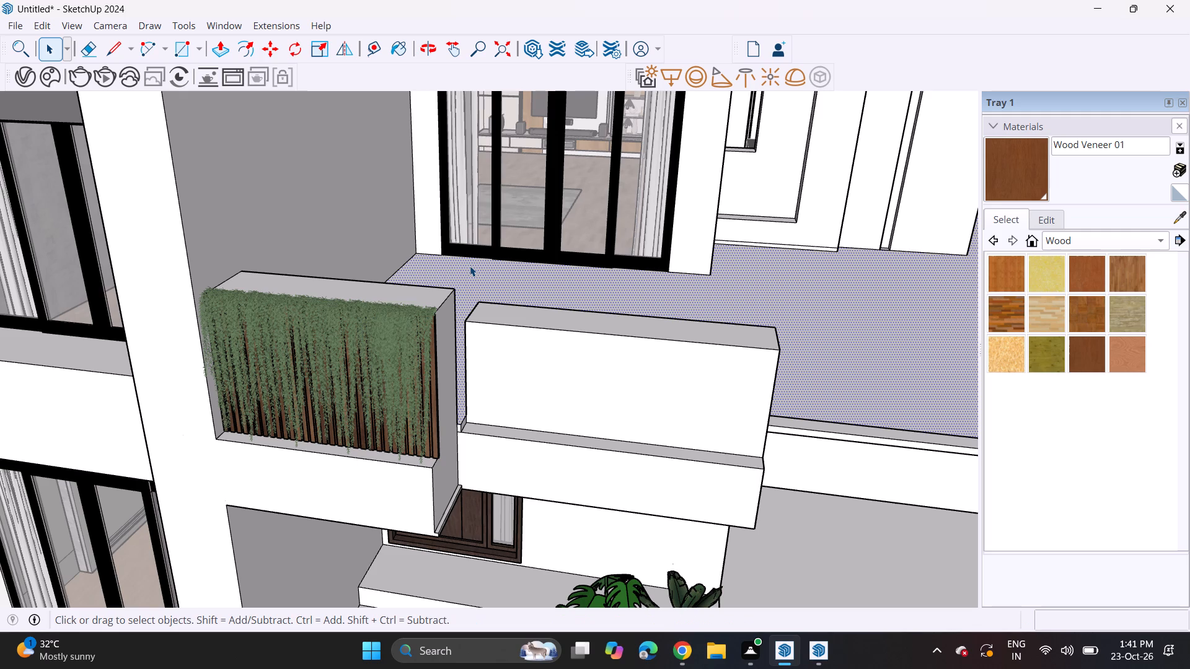
Shorten the creeper nearest the white column by scaling it vertically from the bottom, leaving the lower slats exposed.
{"action": "scroll", "coordinate": [436, 253], "scroll_direction": "down", "scroll_amount": 6}
{"action": "middle_click_drag", "start_coordinate": [381, 310], "coordinate": [469, 227]}
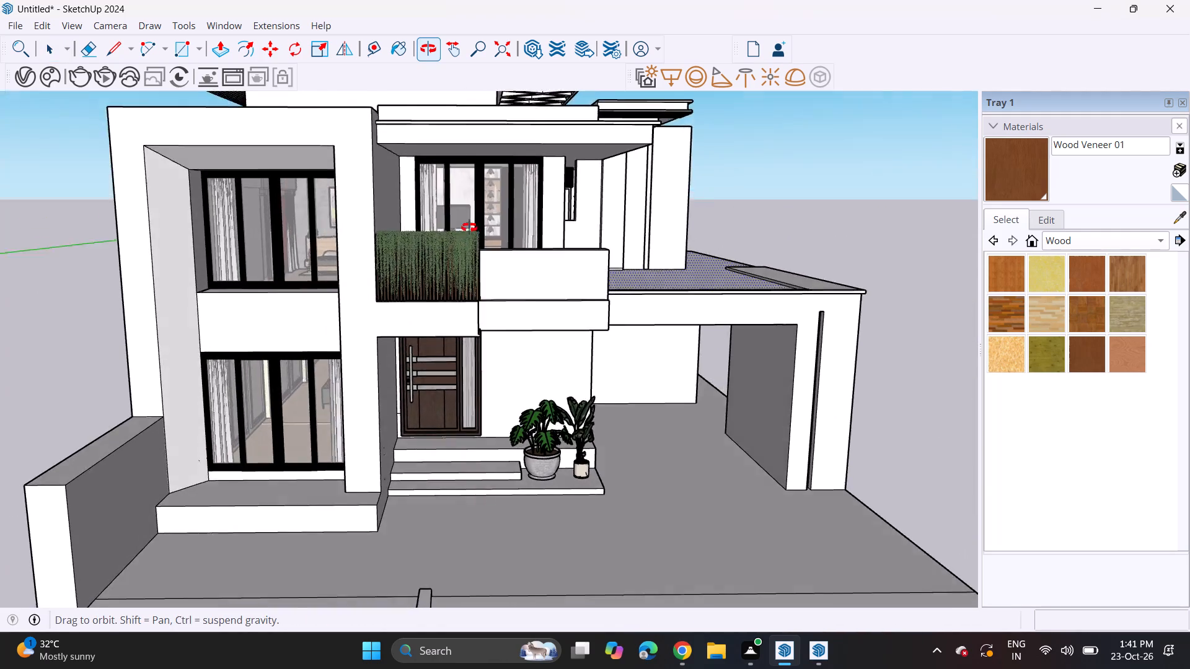
{"action": "middle_click_drag", "start_coordinate": [469, 227], "coordinate": [350, 259]}
{"action": "scroll", "coordinate": [335, 276], "scroll_direction": "up", "scroll_amount": 4}
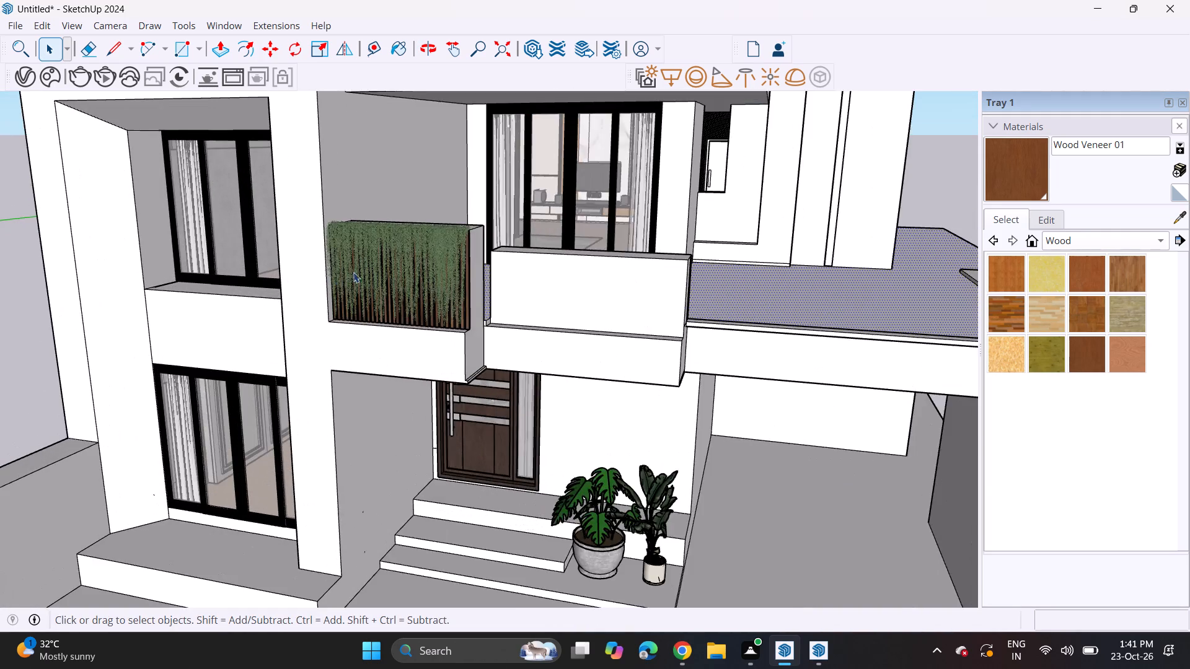
{"action": "scroll", "coordinate": [408, 256], "scroll_direction": "up", "scroll_amount": 5}
{"action": "scroll", "coordinate": [337, 272], "scroll_direction": "up", "scroll_amount": 5}
{"action": "left_click", "coordinate": [293, 311]}
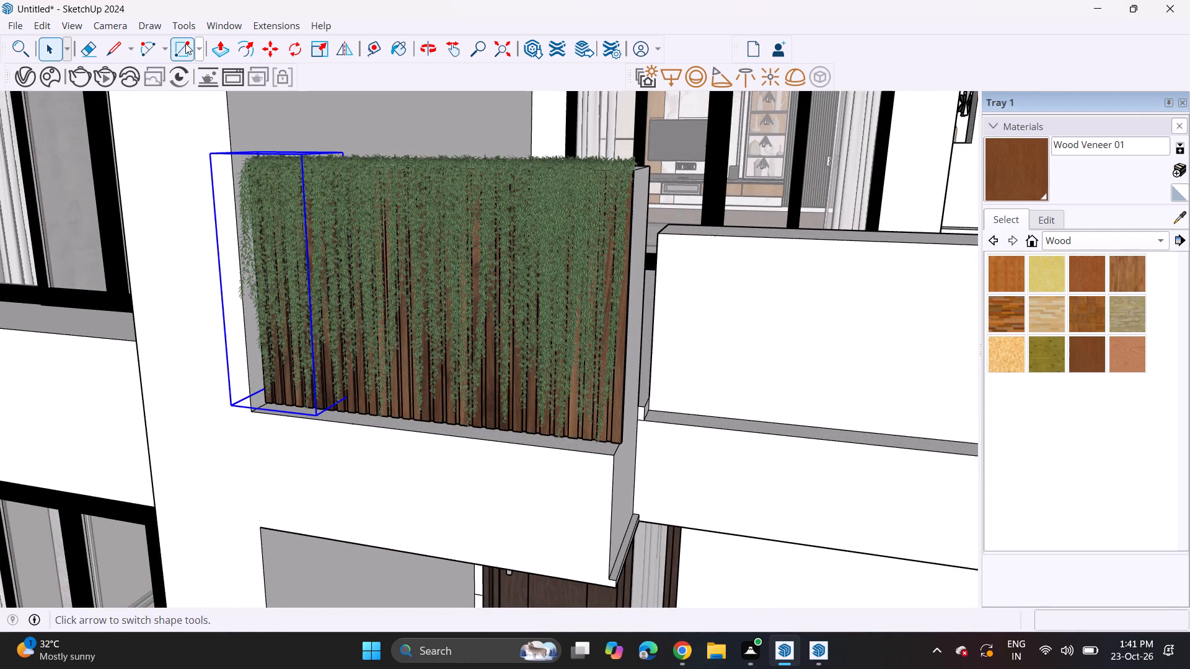
{"action": "left_click", "coordinate": [320, 45]}
{"action": "left_click", "coordinate": [294, 401]}
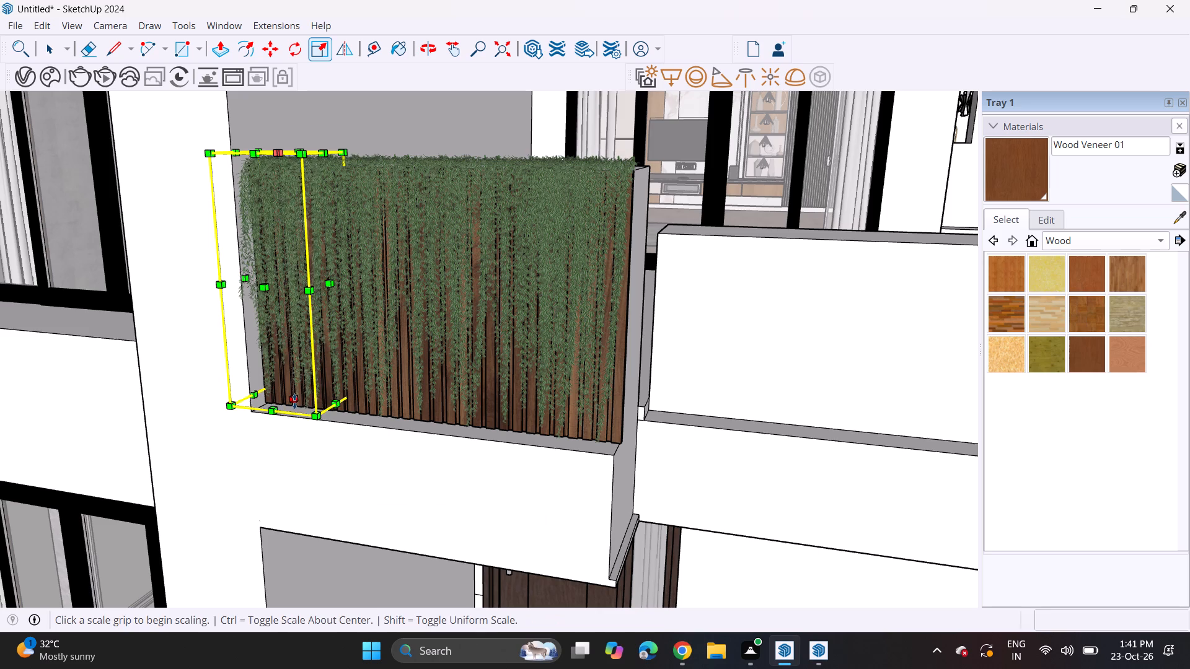
{"action": "left_click", "coordinate": [300, 348]}
{"action": "key", "text": "space"}
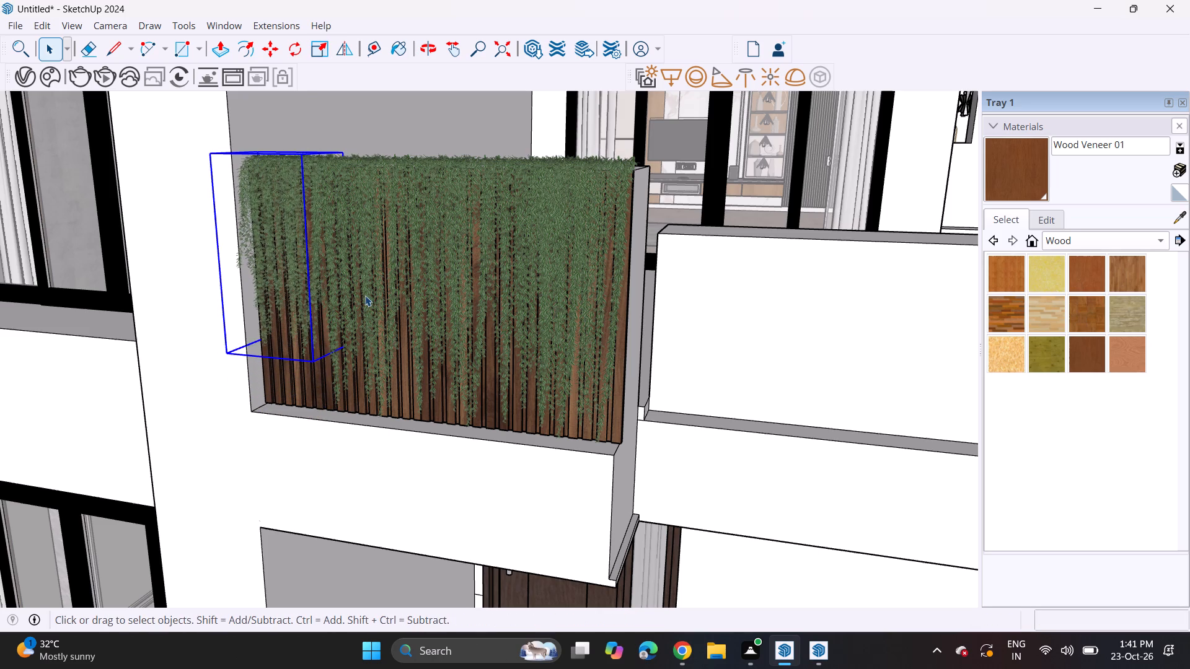
Scale the second creeper from the white column vertically to about 0.80 of its height, raising its lower end.
{"action": "left_click", "coordinate": [366, 295]}
{"action": "left_click", "coordinate": [324, 55]}
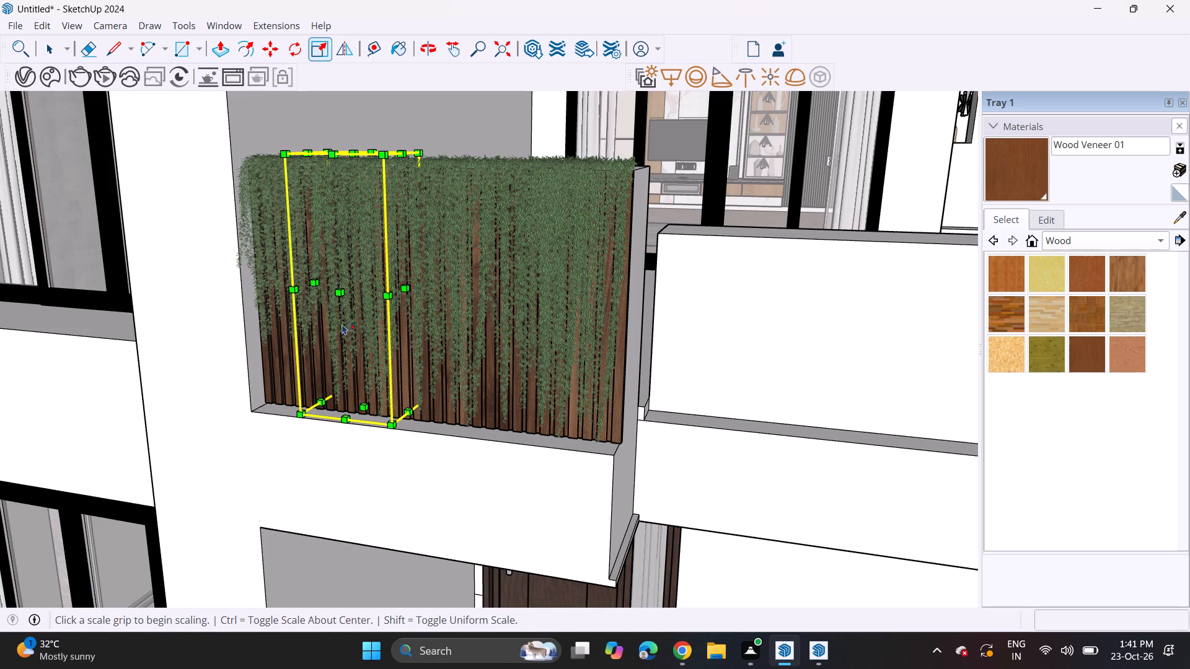
{"action": "left_click", "coordinate": [364, 404]}
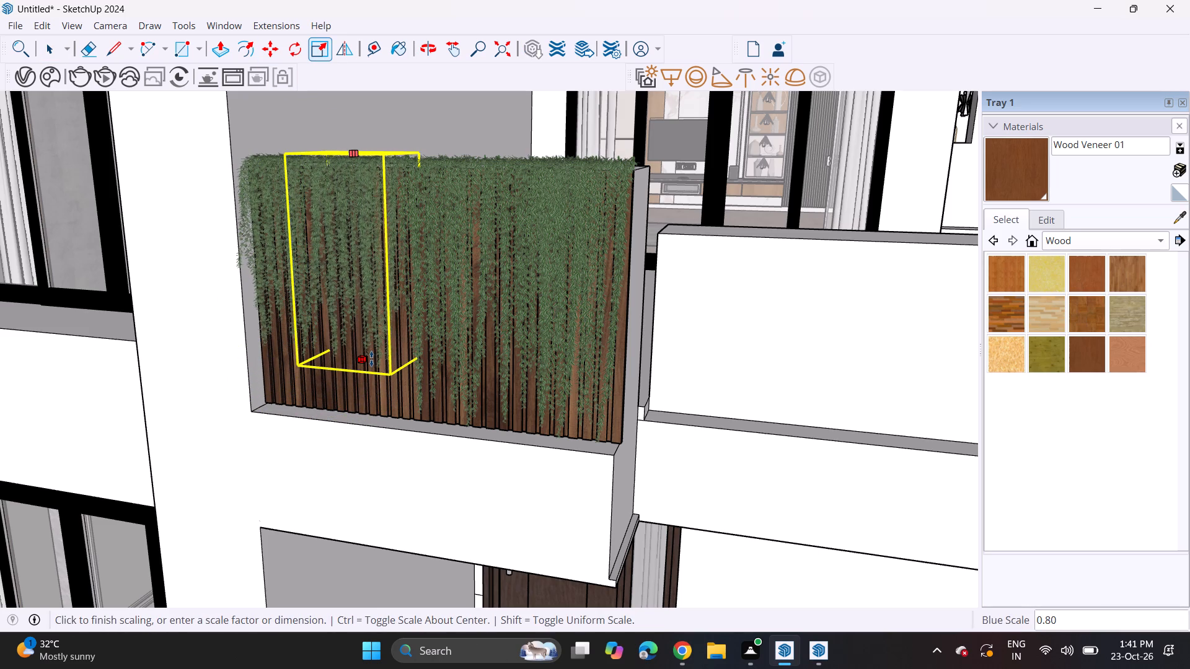
{"action": "left_click", "coordinate": [372, 359]}
{"action": "key", "text": "space"}
Scale the middle creeper on the slatted screen vertically to 0.73 of its height, keeping its top in place.
{"action": "left_click", "coordinate": [441, 292]}
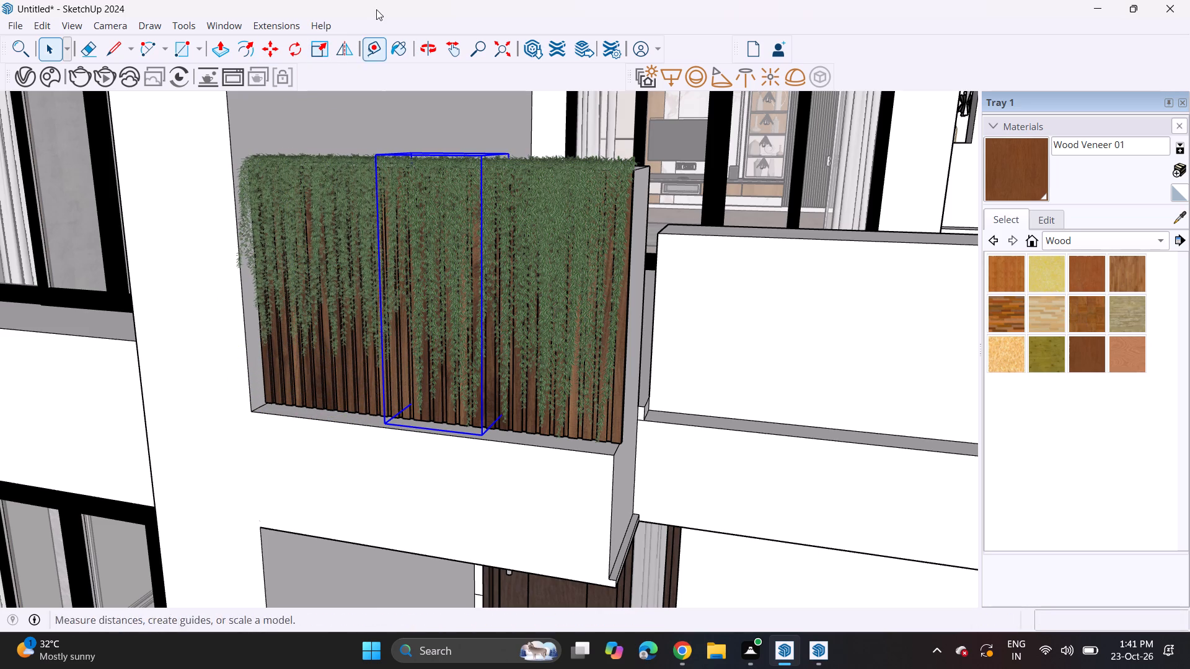
{"action": "left_click", "coordinate": [315, 50]}
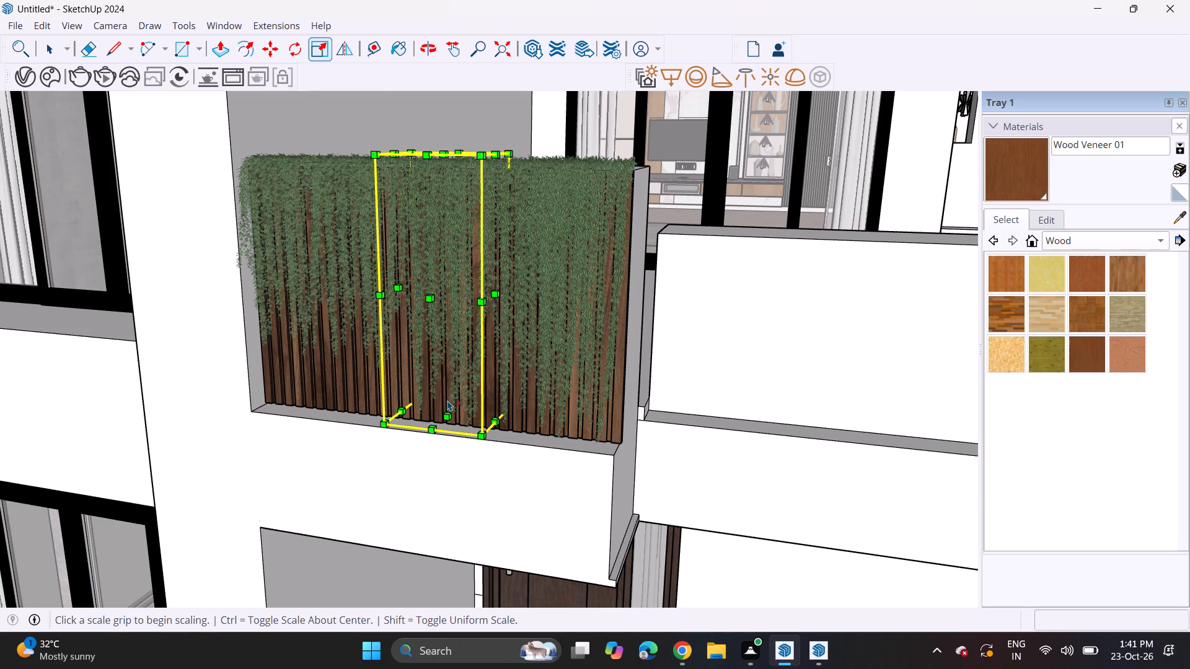
{"action": "left_click", "coordinate": [451, 413]}
{"action": "left_click", "coordinate": [455, 349]}
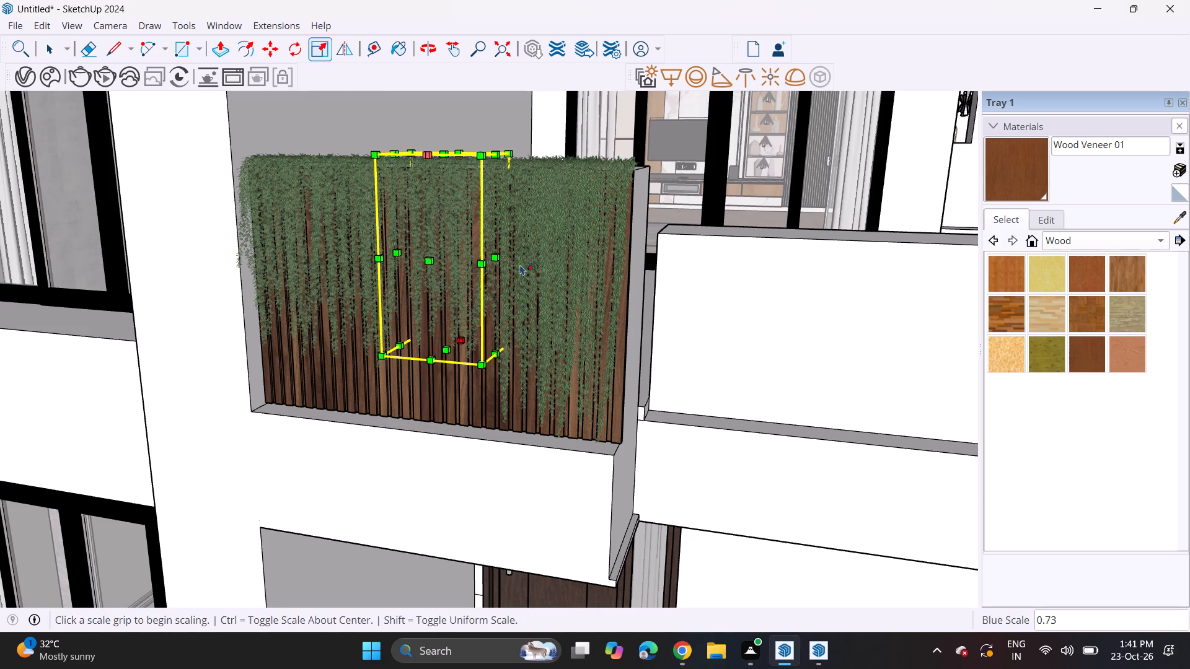
{"action": "key", "text": "space"}
Scale the fourth creeper from the white column vertically to 0.74 of its height, keeping its top in place.
{"action": "left_click", "coordinate": [525, 279]}
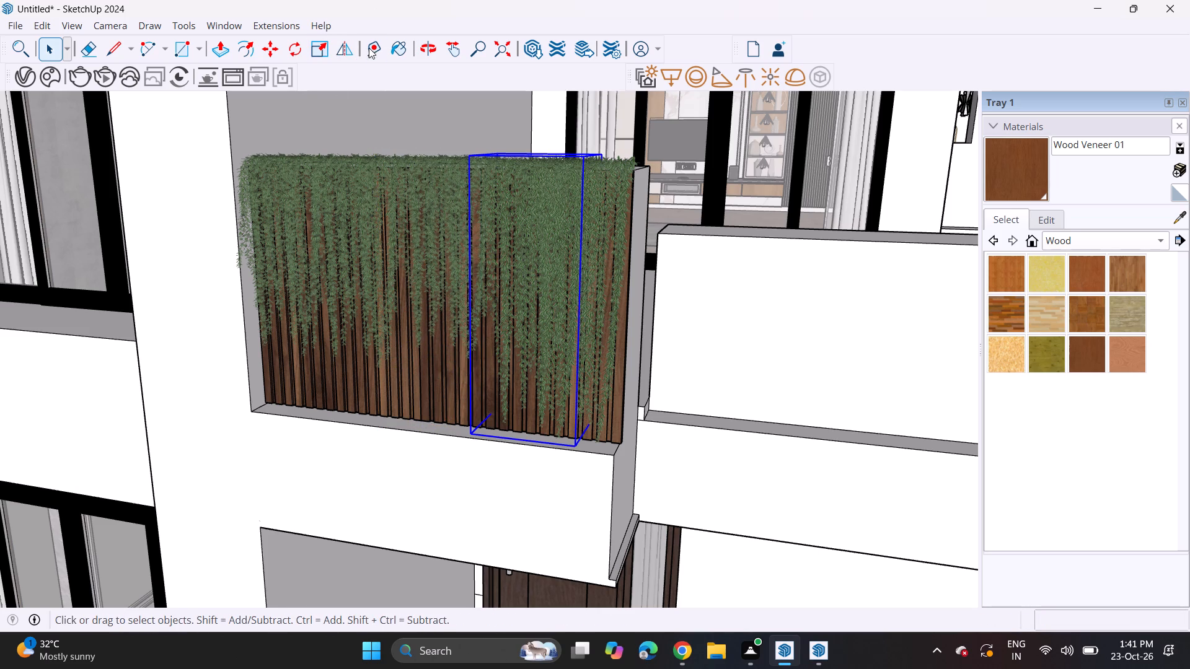
{"action": "left_click", "coordinate": [320, 45]}
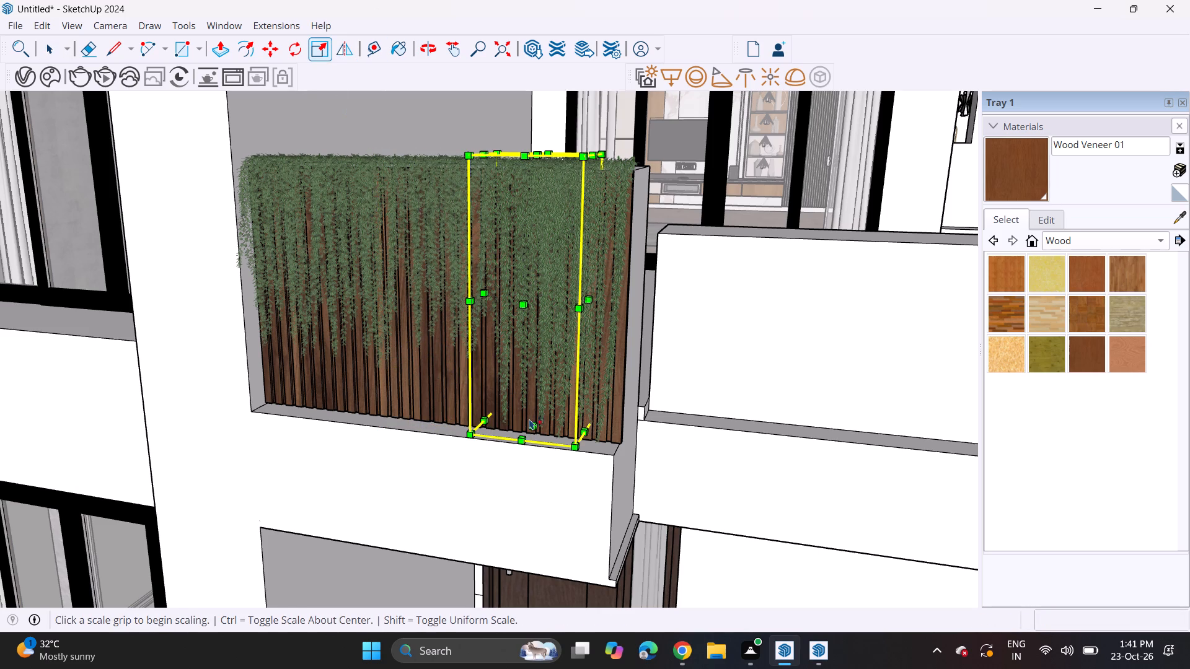
{"action": "left_click", "coordinate": [539, 427]}
{"action": "left_click", "coordinate": [549, 361]}
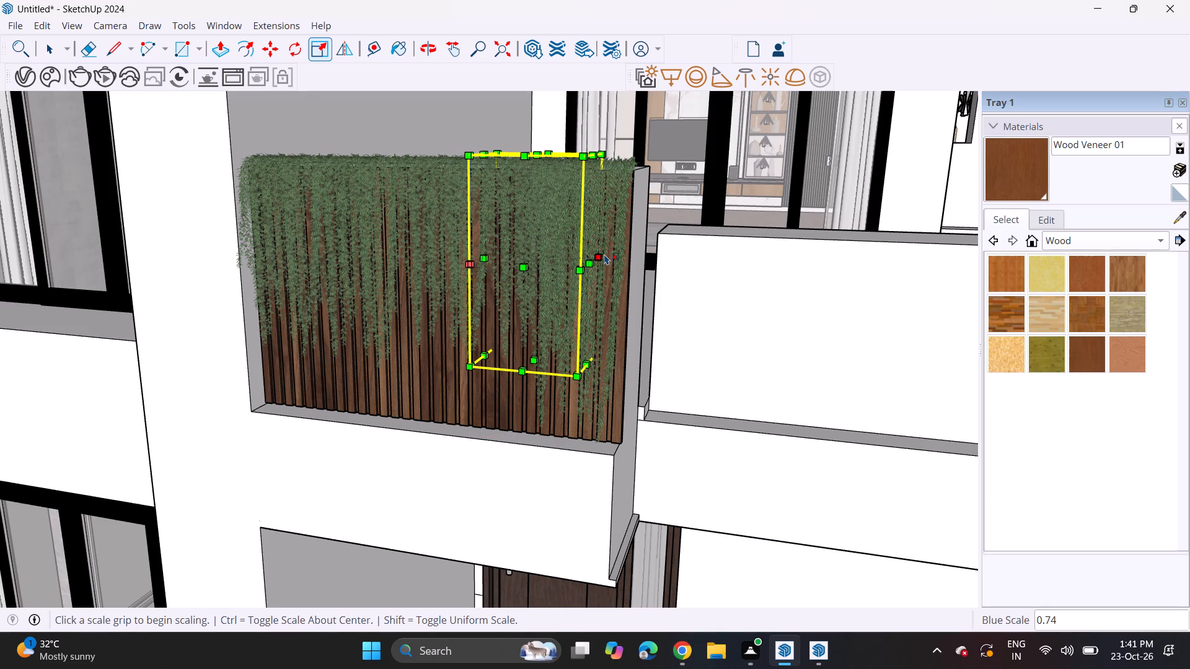
{"action": "key", "text": "space"}
Shorten the last creeper at the screen's free end vertically from the bottom, roughly level with its neighbours.
{"action": "left_click", "coordinate": [597, 270]}
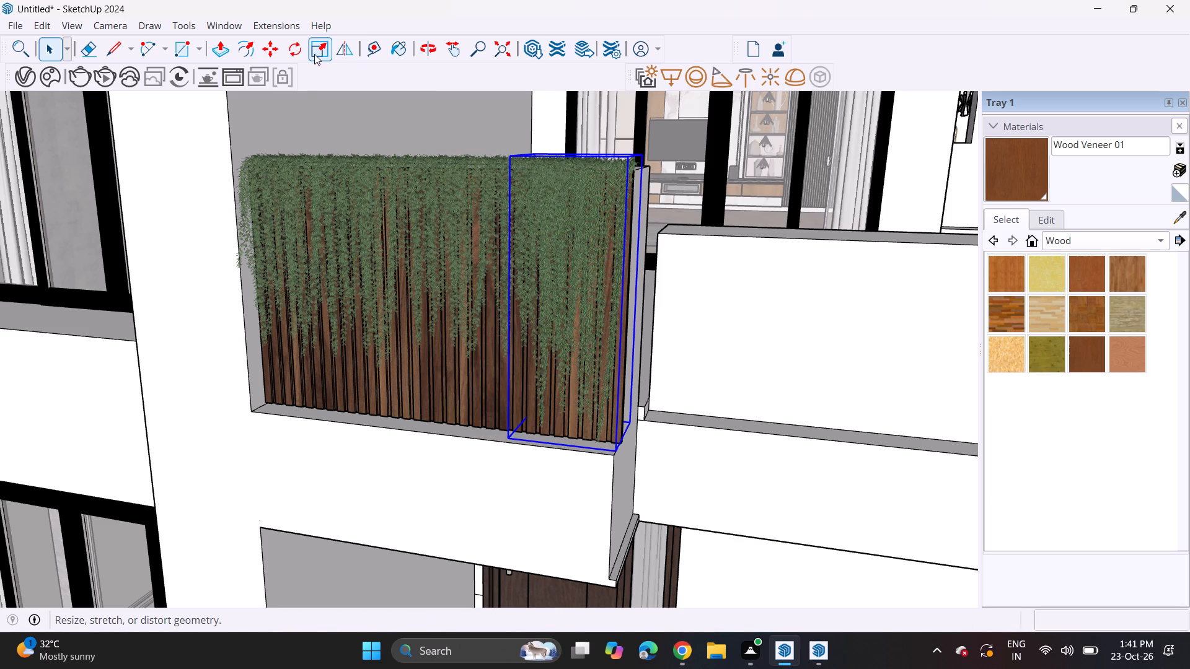
{"action": "left_click", "coordinate": [314, 54]}
{"action": "left_click", "coordinate": [574, 430]}
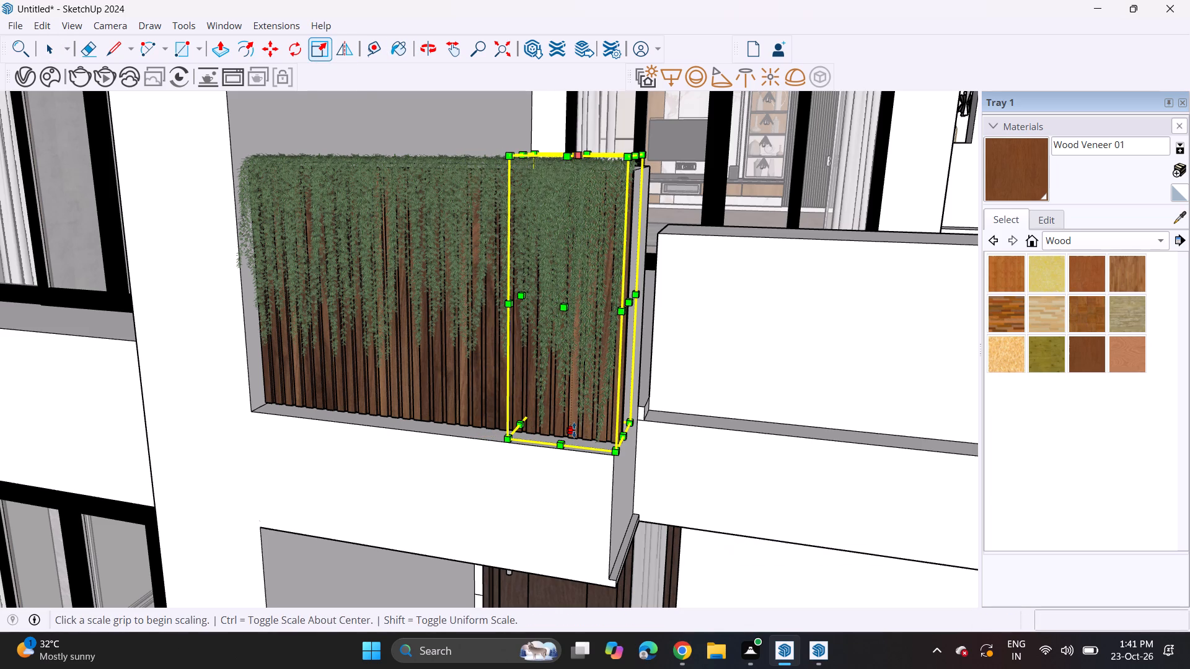
{"action": "left_click", "coordinate": [592, 357]}
{"action": "key", "text": "space"}
{"action": "left_click", "coordinate": [659, 277]}
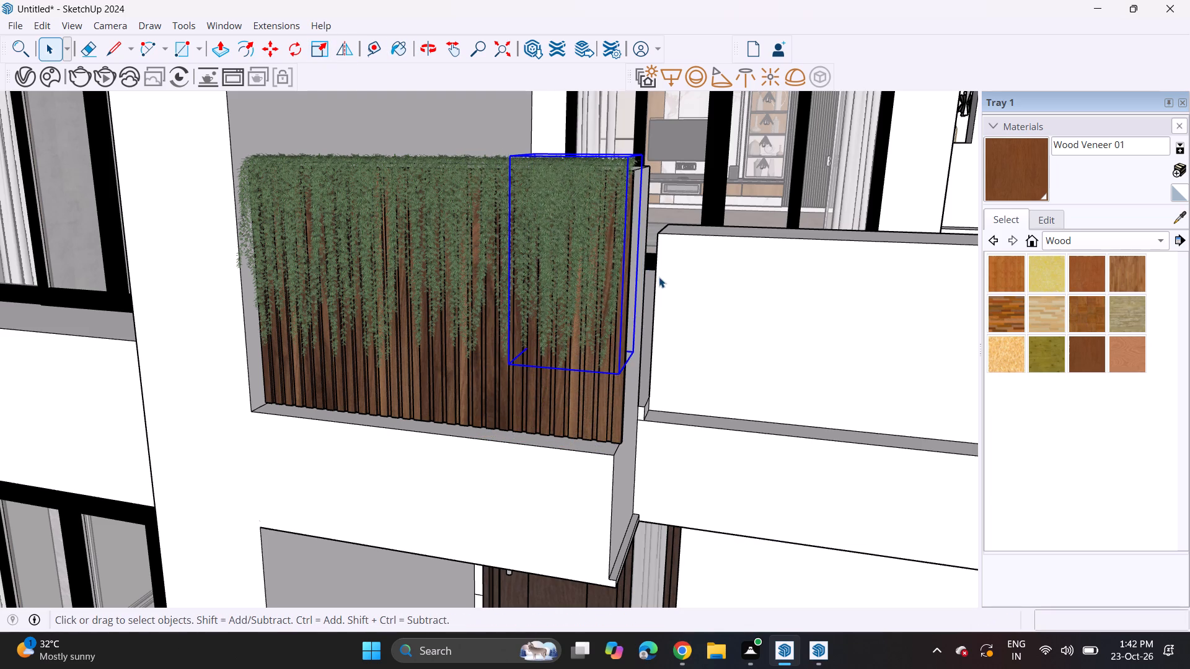
Erase the edges of the thin raised slab at the front corner of the flat carport roof.
{"action": "scroll", "coordinate": [533, 283], "scroll_direction": "down", "scroll_amount": 11}
{"action": "scroll", "coordinate": [464, 291], "scroll_direction": "up", "scroll_amount": 1}
{"action": "middle_click_drag", "start_coordinate": [481, 292], "coordinate": [559, 291]}
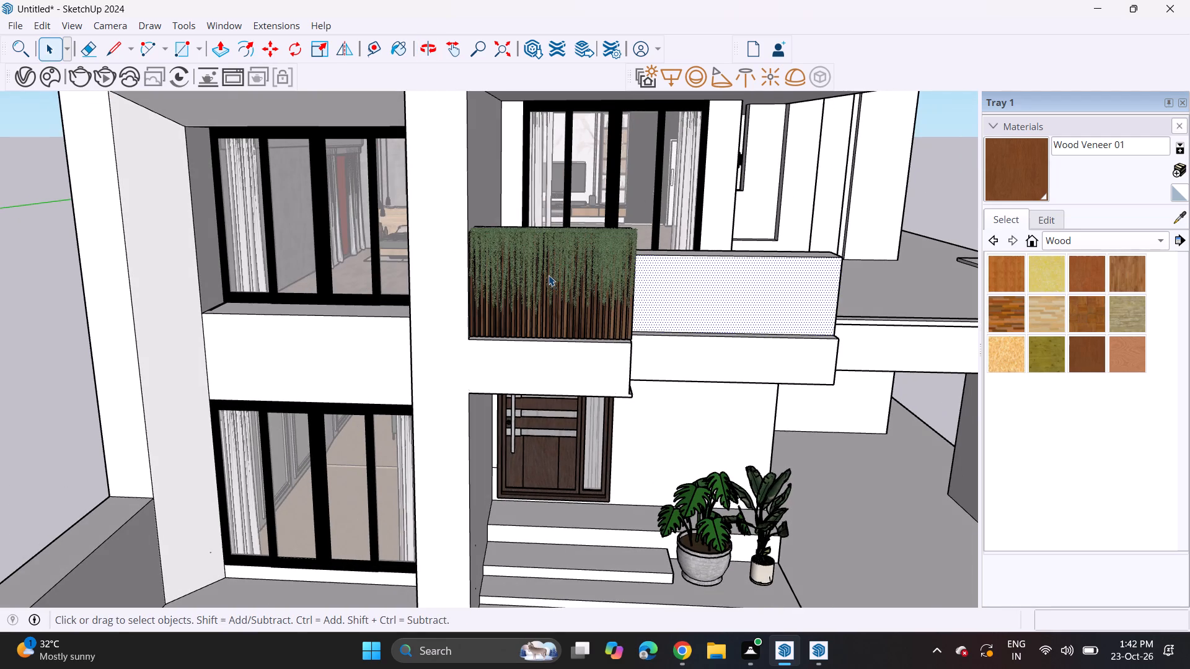
{"action": "scroll", "coordinate": [549, 274], "scroll_direction": "down", "scroll_amount": 8}
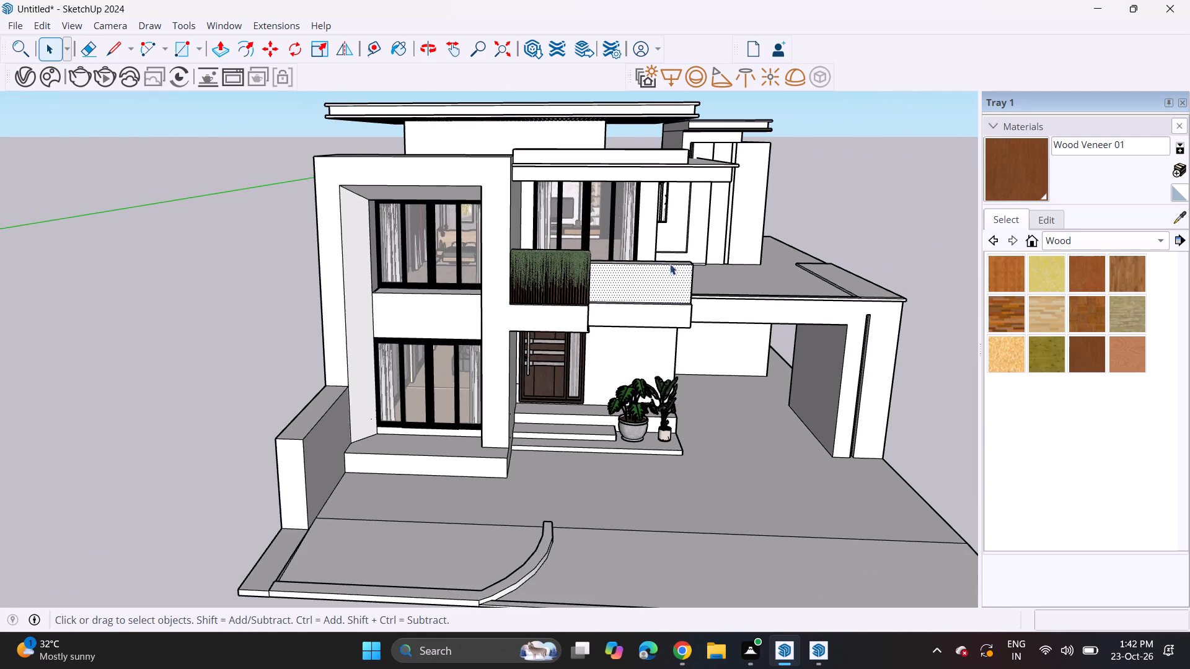
{"action": "middle_click_drag", "start_coordinate": [678, 271], "coordinate": [642, 327]}
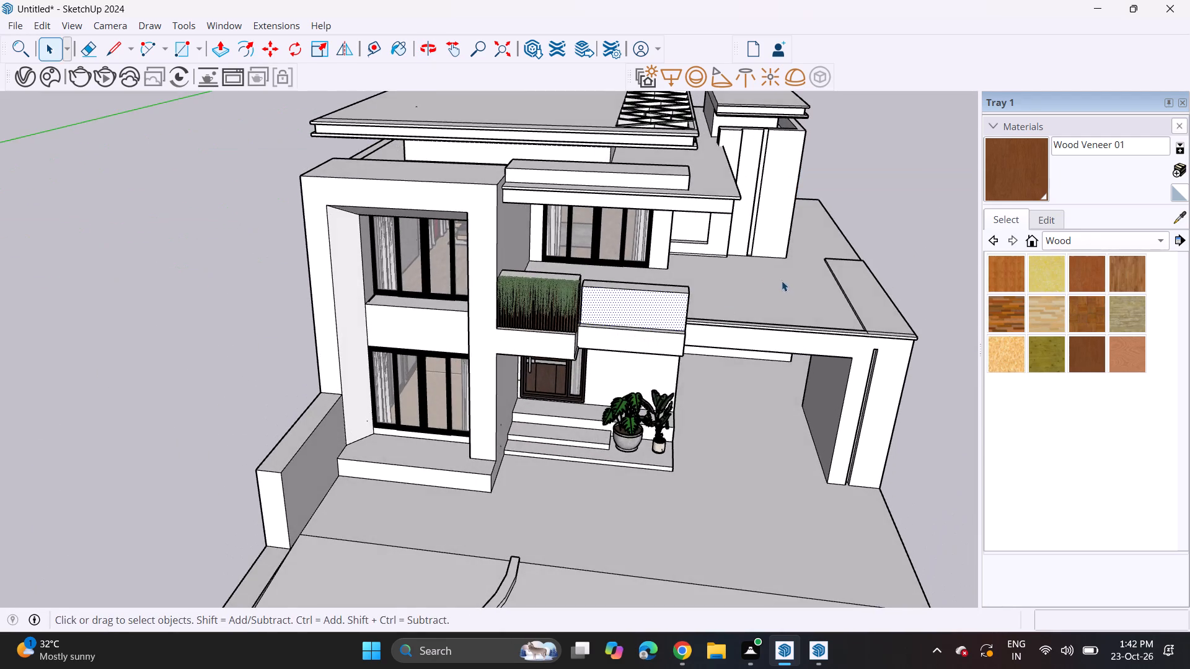
{"action": "middle_click_drag", "start_coordinate": [782, 281], "coordinate": [397, 281]}
{"action": "scroll", "coordinate": [393, 280], "scroll_direction": "up", "scroll_amount": 1}
{"action": "middle_click_drag", "start_coordinate": [696, 326], "coordinate": [237, 230]}
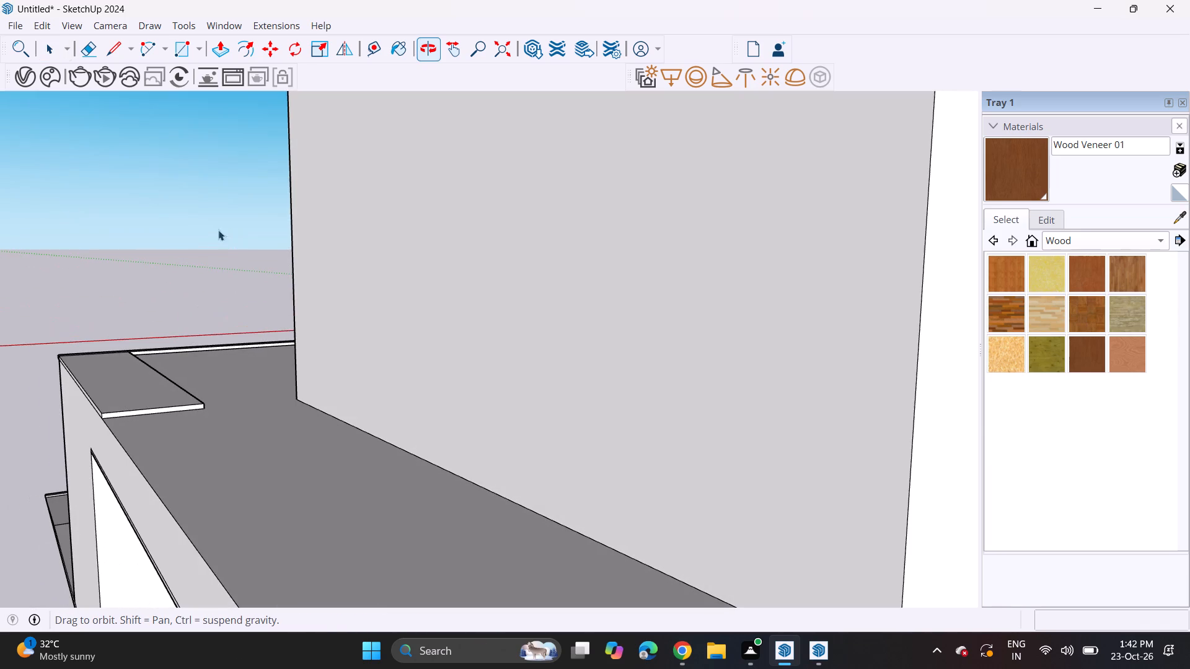
{"action": "left_click", "coordinate": [91, 48]}
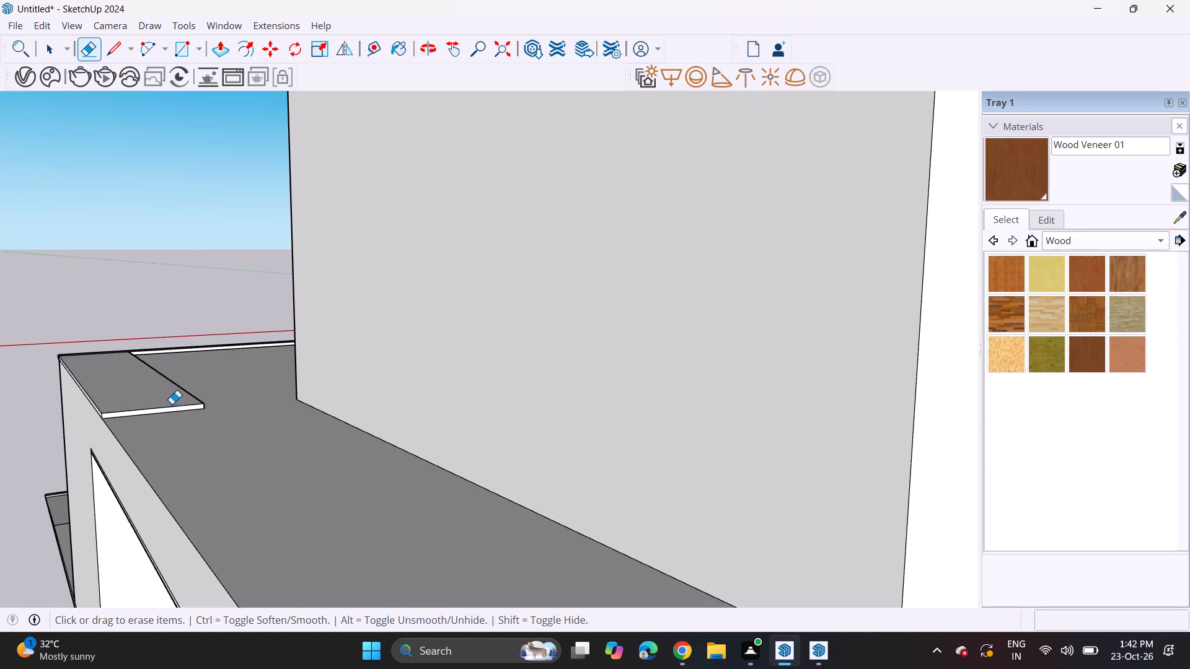
{"action": "left_click", "coordinate": [175, 408]}
{"action": "left_click", "coordinate": [191, 397]}
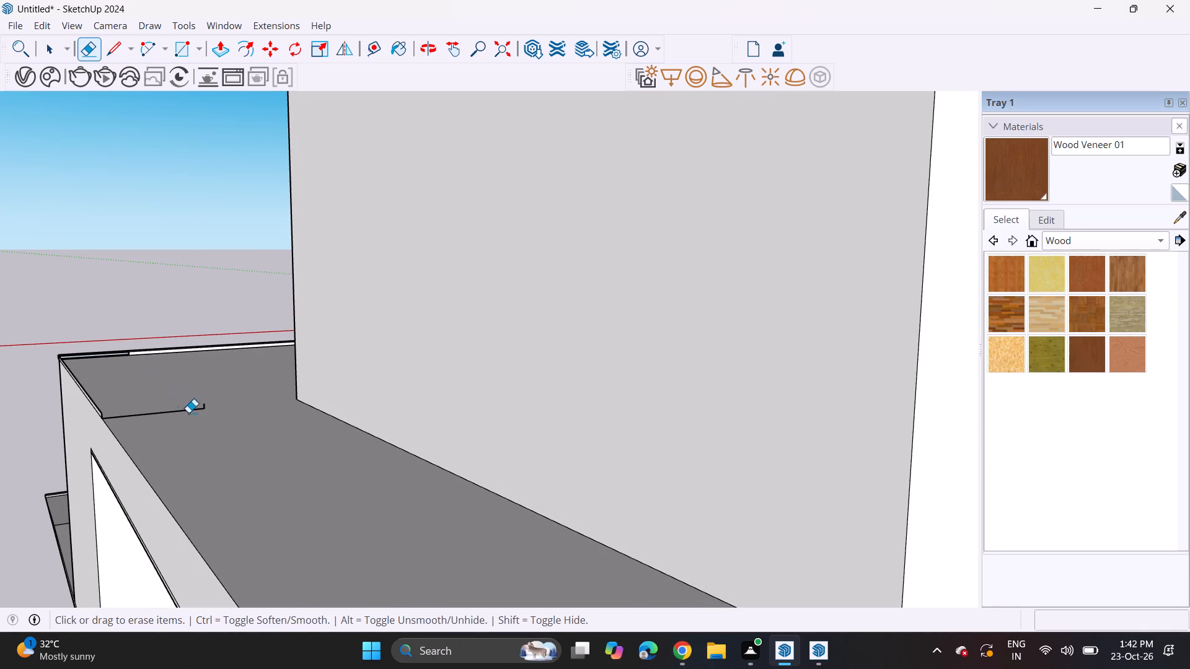
{"action": "left_click", "coordinate": [193, 415]}
{"action": "left_click", "coordinate": [200, 406]}
{"action": "left_click", "coordinate": [190, 421]}
Review the whole house exterior from the front and side, including the creeper-covered balcony and the carport roof.
{"action": "middle_click_drag", "start_coordinate": [118, 376], "coordinate": [562, 385]}
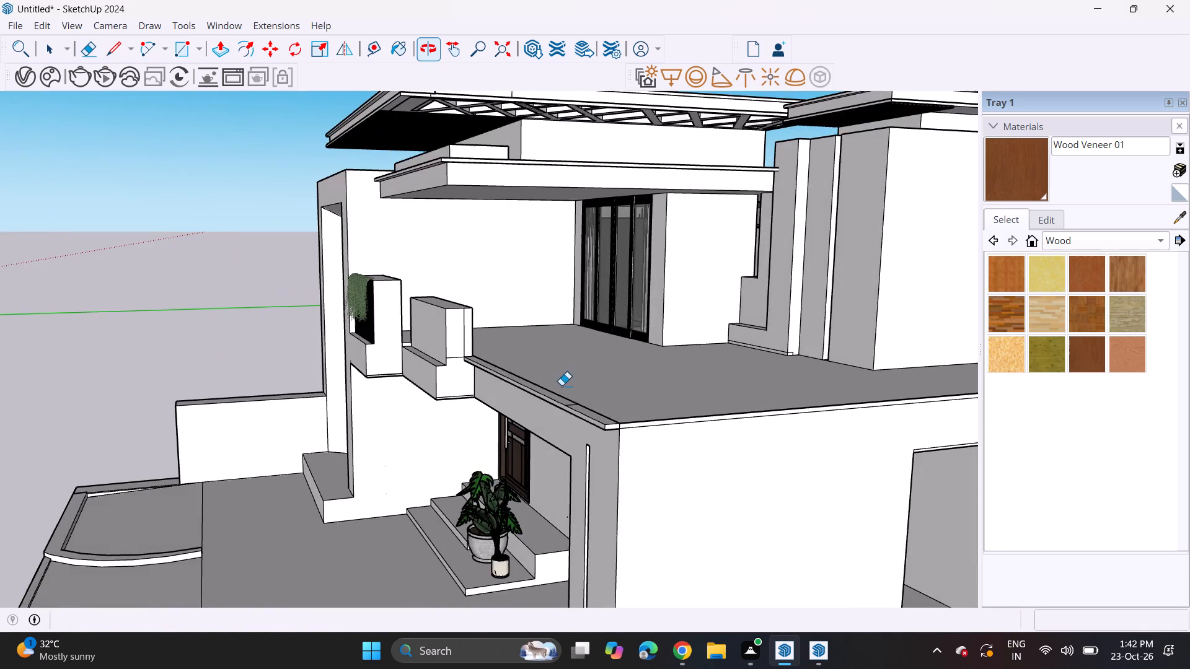
{"action": "scroll", "coordinate": [460, 385], "scroll_direction": "down", "scroll_amount": 6}
{"action": "middle_click_drag", "start_coordinate": [457, 405], "coordinate": [819, 351]}
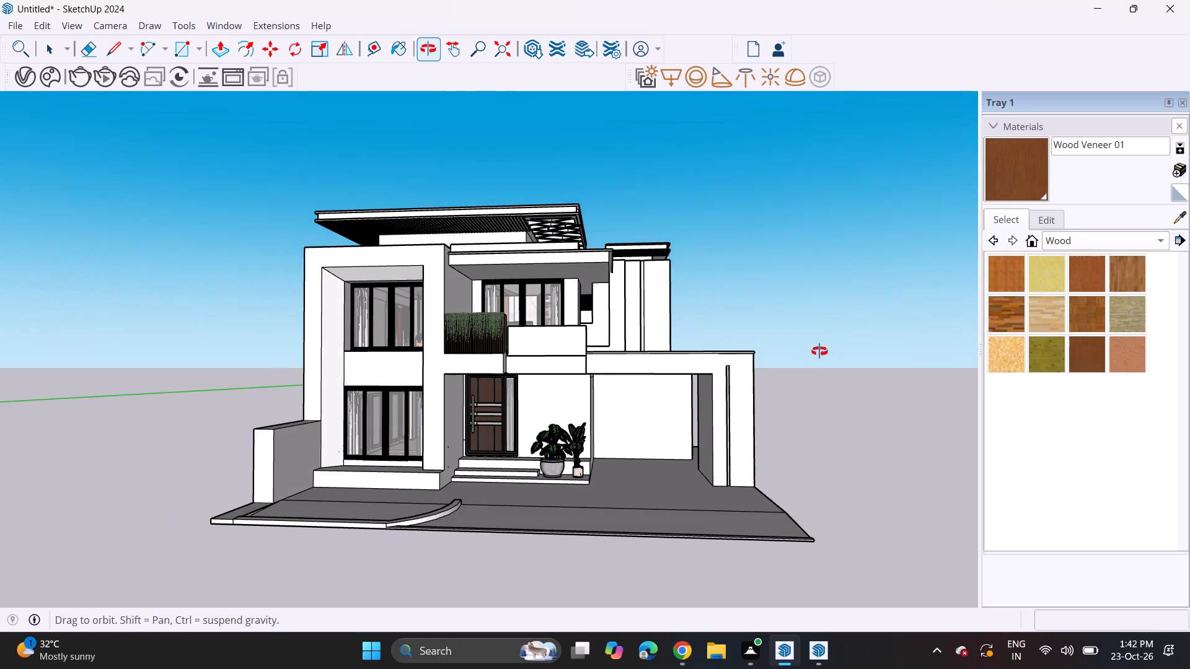
{"action": "middle_click_drag", "start_coordinate": [819, 351], "coordinate": [842, 353]}
{"action": "middle_click_drag", "start_coordinate": [568, 406], "coordinate": [601, 411]}
{"action": "scroll", "coordinate": [599, 408], "scroll_direction": "up", "scroll_amount": 3}
{"action": "middle_click_drag", "start_coordinate": [592, 405], "coordinate": [512, 414], "text": "shift"}
{"action": "scroll", "coordinate": [498, 414], "scroll_direction": "down", "scroll_amount": 1}
{"action": "scroll", "coordinate": [498, 414], "scroll_direction": "up", "scroll_amount": 1}
{"action": "scroll", "coordinate": [498, 414], "scroll_direction": "down", "scroll_amount": 2}
{"action": "middle_click_drag", "start_coordinate": [426, 408], "coordinate": [426, 407]}
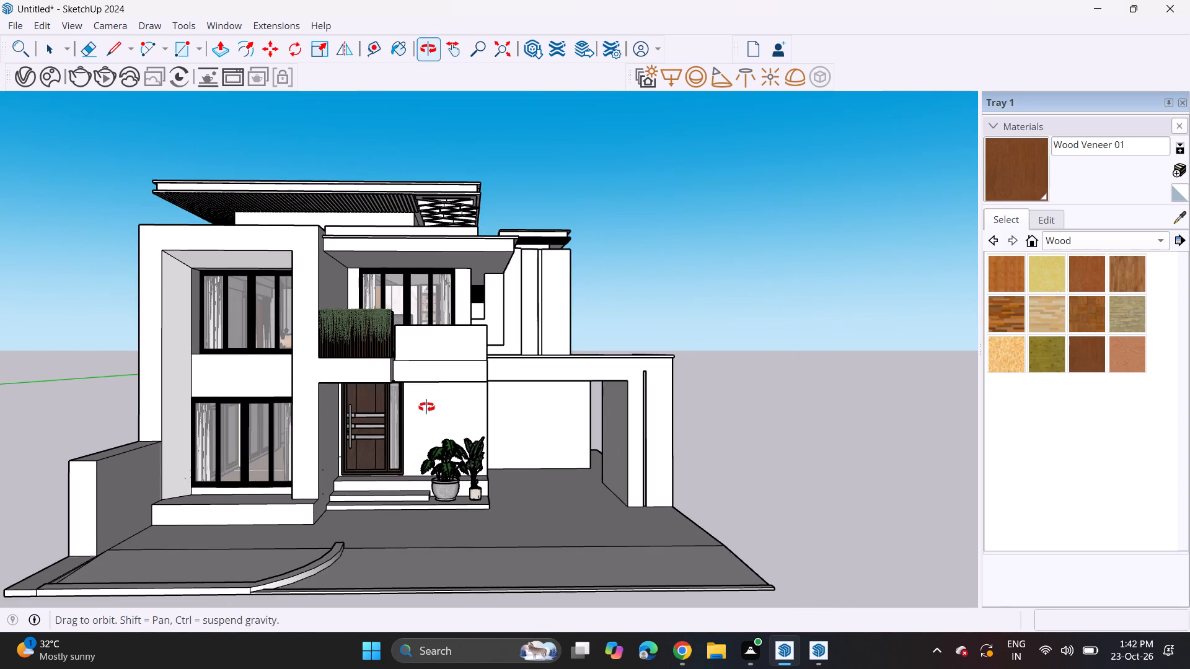
{"action": "middle_click_drag", "start_coordinate": [426, 407], "coordinate": [445, 408]}
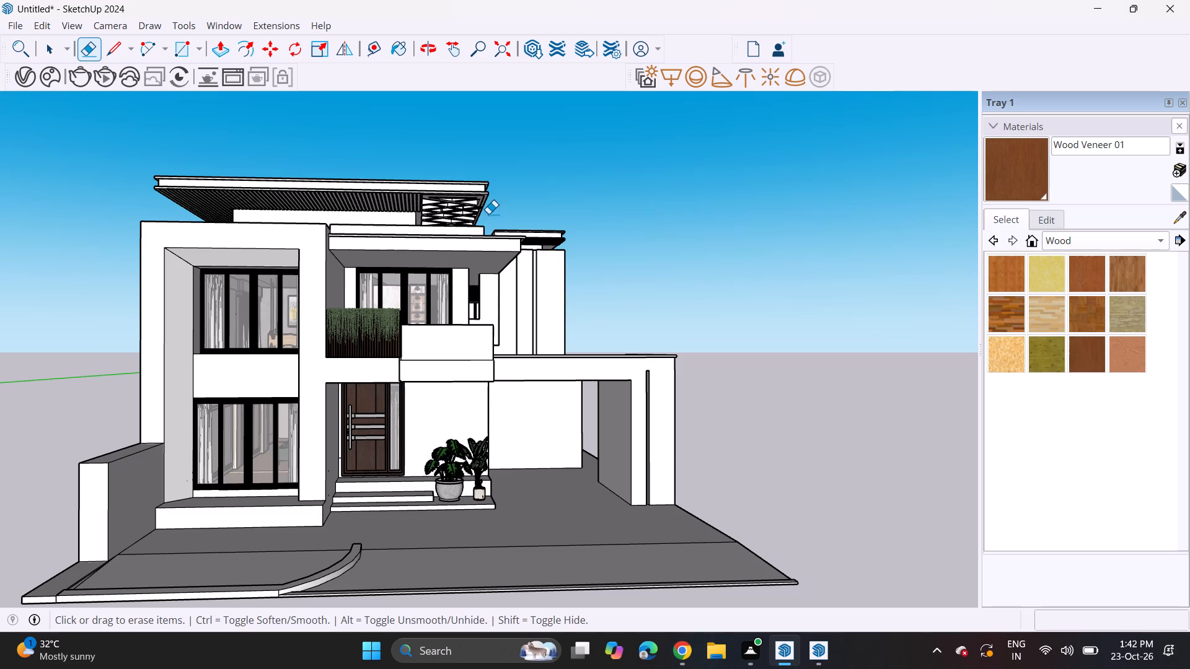
{"action": "middle_click_drag", "start_coordinate": [432, 306], "coordinate": [431, 287]}
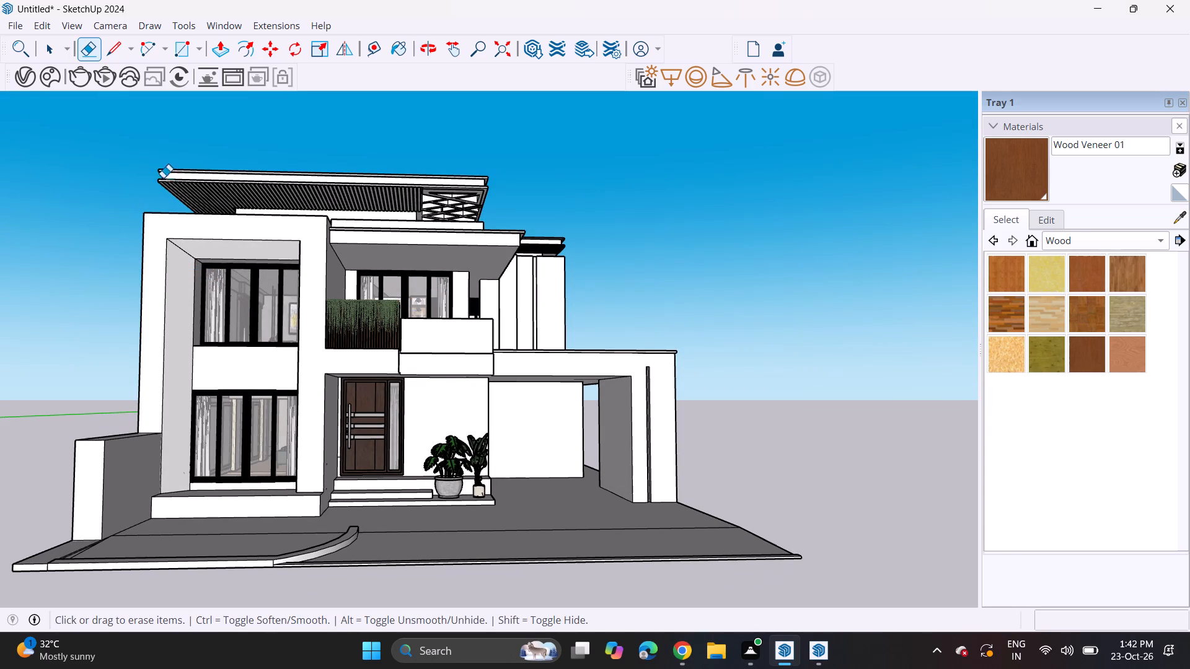
{"action": "scroll", "coordinate": [208, 216], "scroll_direction": "down", "scroll_amount": 5}
{"action": "middle_click_drag", "start_coordinate": [213, 256], "coordinate": [222, 328]}
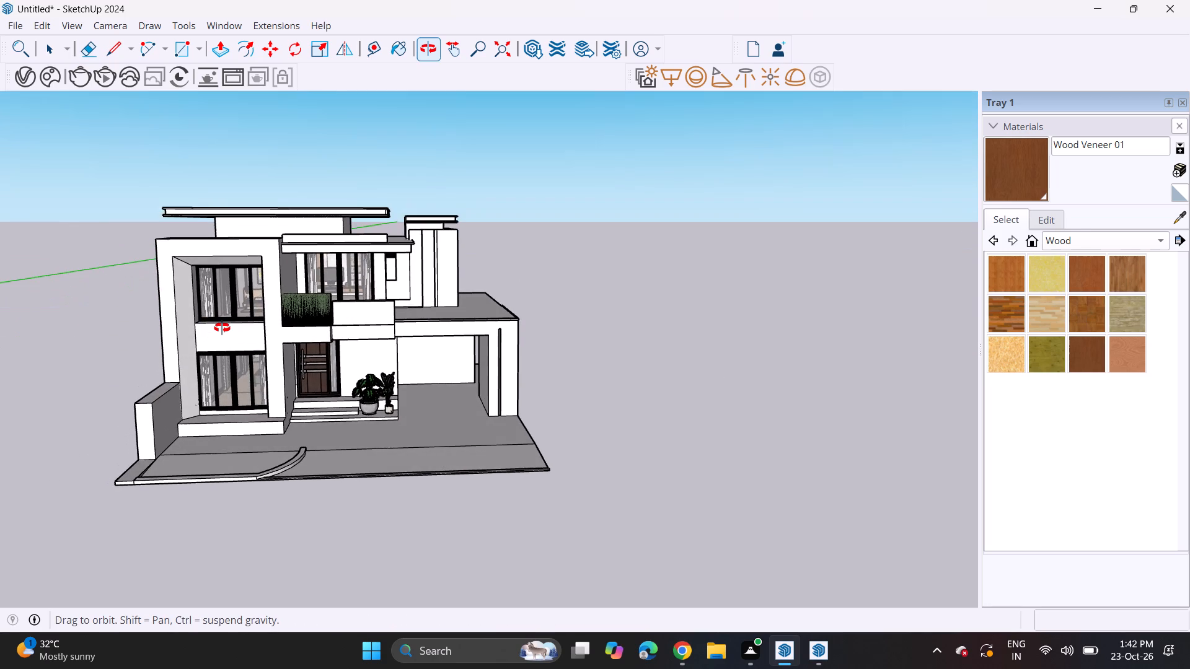
{"action": "middle_click_drag", "start_coordinate": [222, 328], "coordinate": [68, 339]}
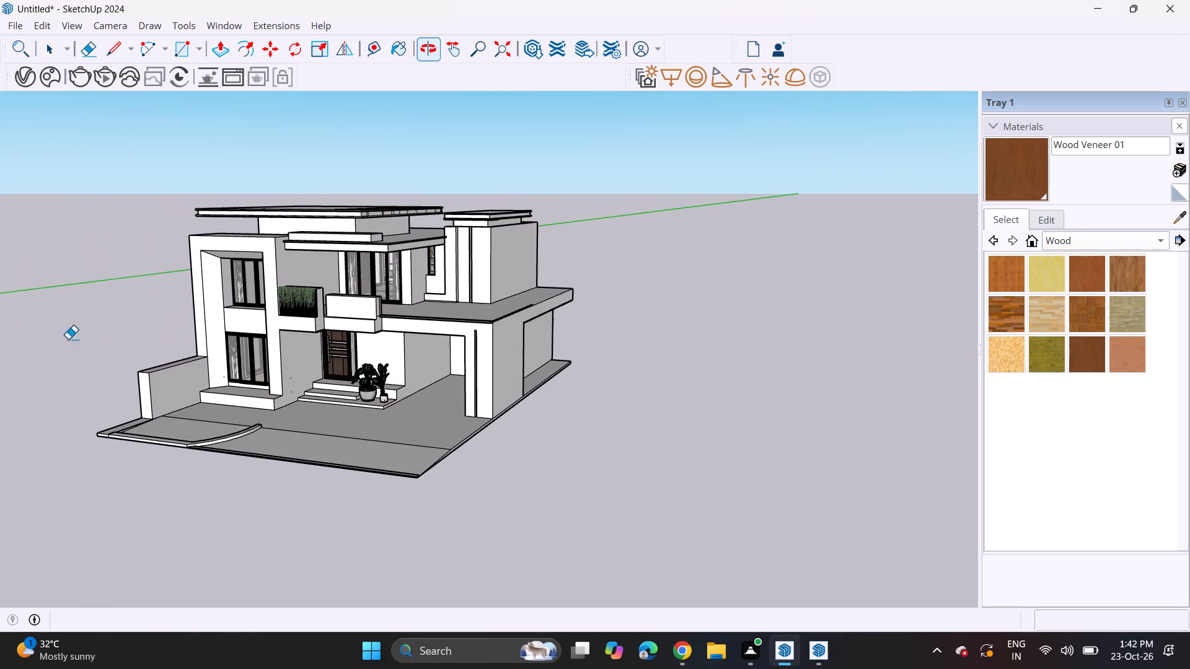
Push/Pull the ground slab's side edge beside the carport column outward by about 14' 1".
{"action": "scroll", "coordinate": [347, 378], "scroll_direction": "up", "scroll_amount": 5}
{"action": "left_click", "coordinate": [228, 58]}
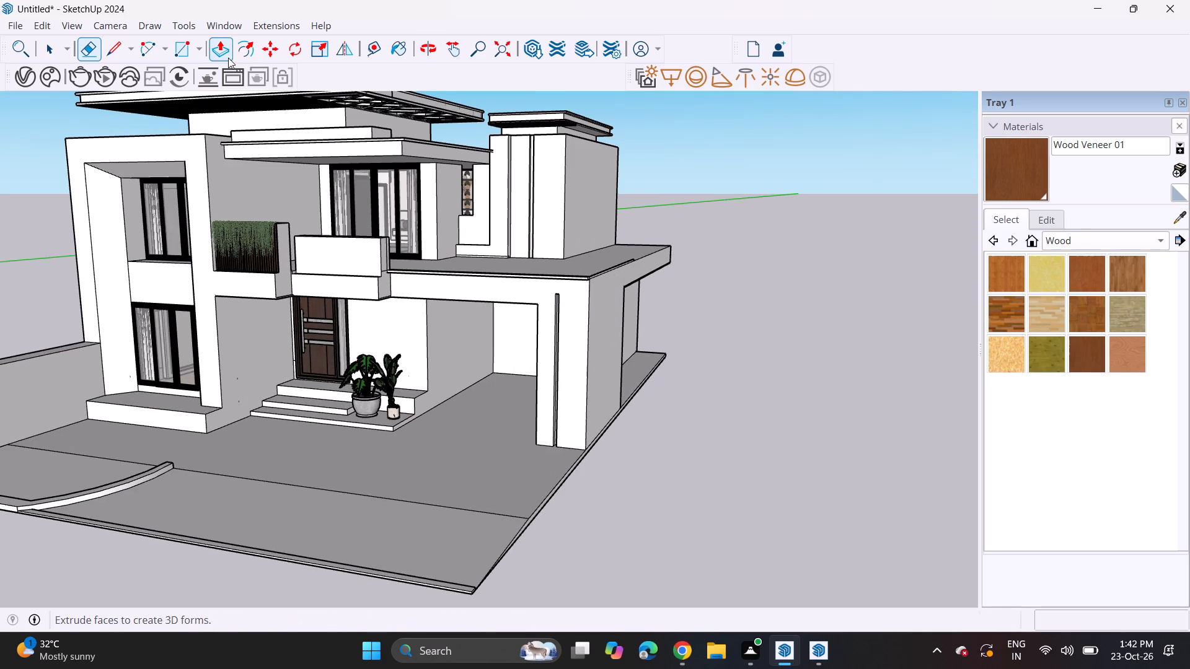
{"action": "left_click", "coordinate": [573, 465]}
{"action": "key", "text": "Escape"}
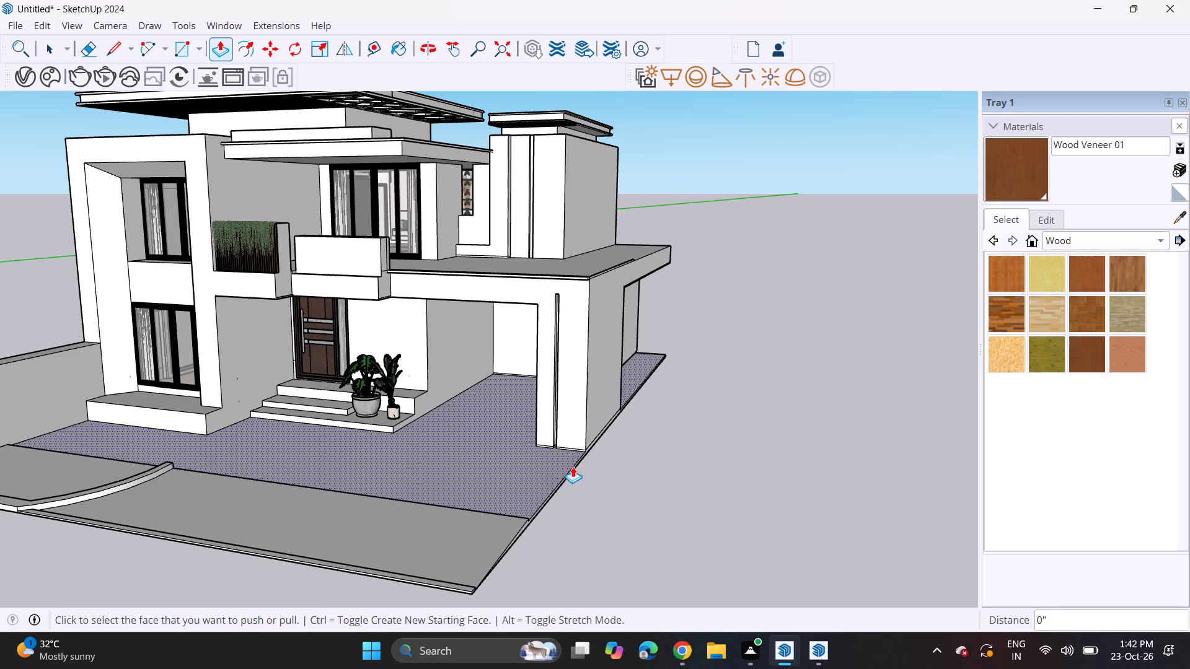
{"action": "scroll", "coordinate": [573, 466], "scroll_direction": "up", "scroll_amount": 5}
{"action": "left_click", "coordinate": [573, 474]}
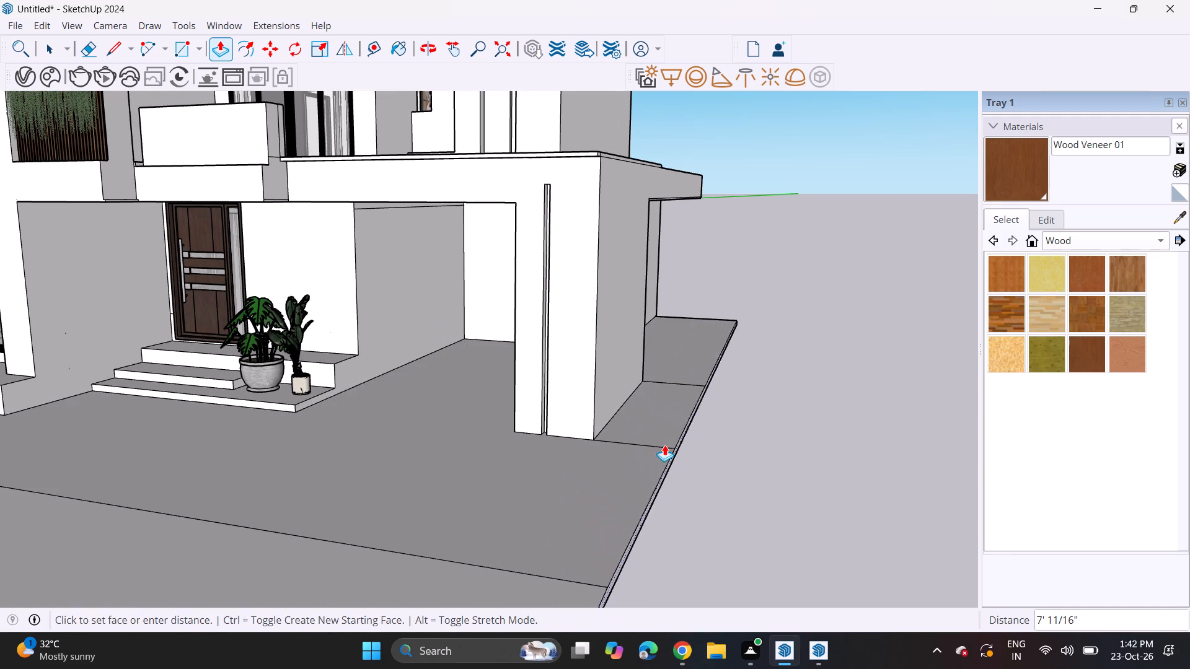
{"action": "scroll", "coordinate": [664, 445], "scroll_direction": "down", "scroll_amount": 7}
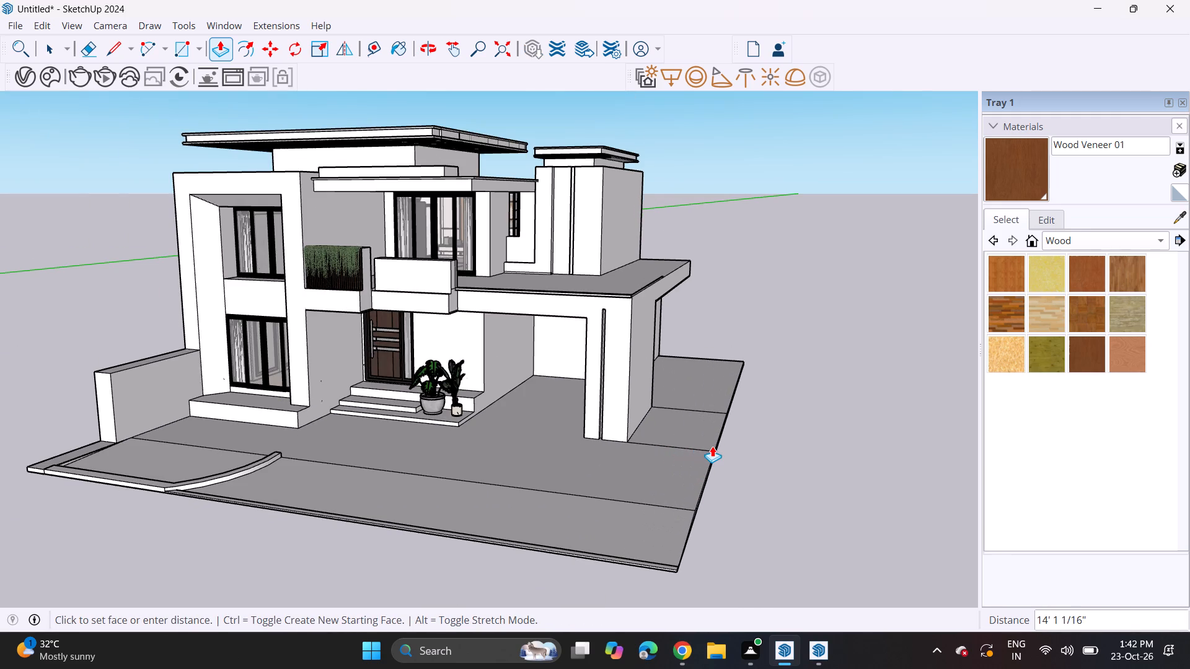
{"action": "left_click", "coordinate": [712, 446]}
Draw a line about 107' 3" long along the base of the opposite side wall, from the boundary wall's front corner to the rear.
{"action": "middle_click_drag", "start_coordinate": [58, 408], "coordinate": [367, 348]}
{"action": "left_click", "coordinate": [116, 39]}
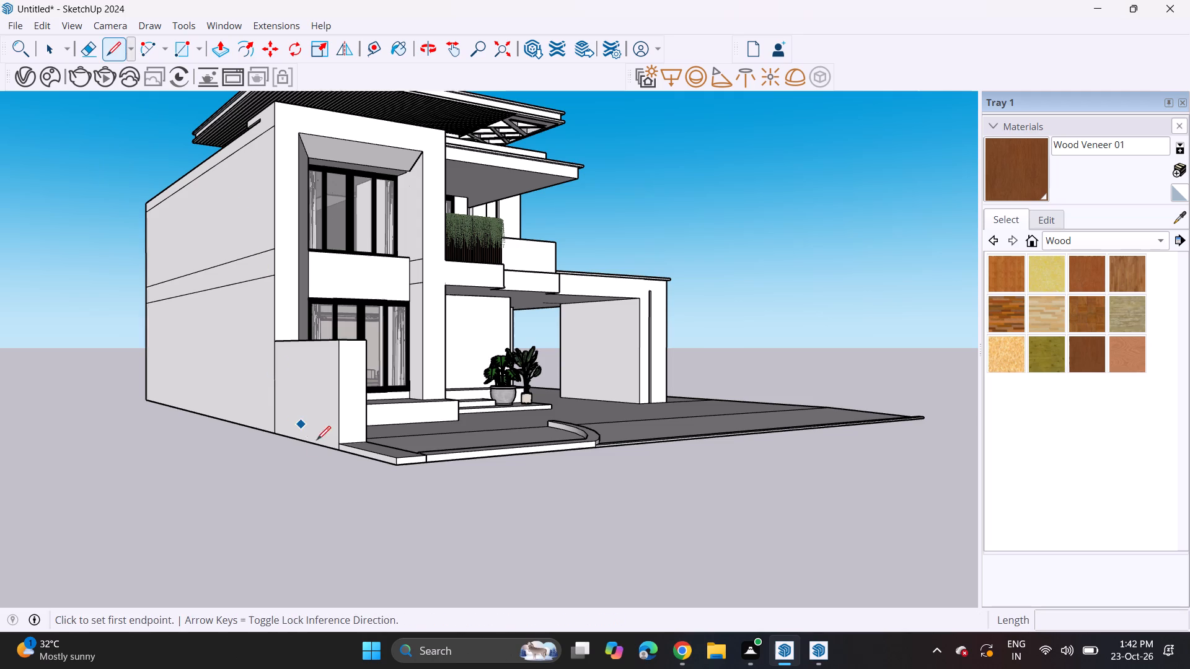
{"action": "left_click", "coordinate": [342, 447]}
{"action": "left_click", "coordinate": [144, 388]}
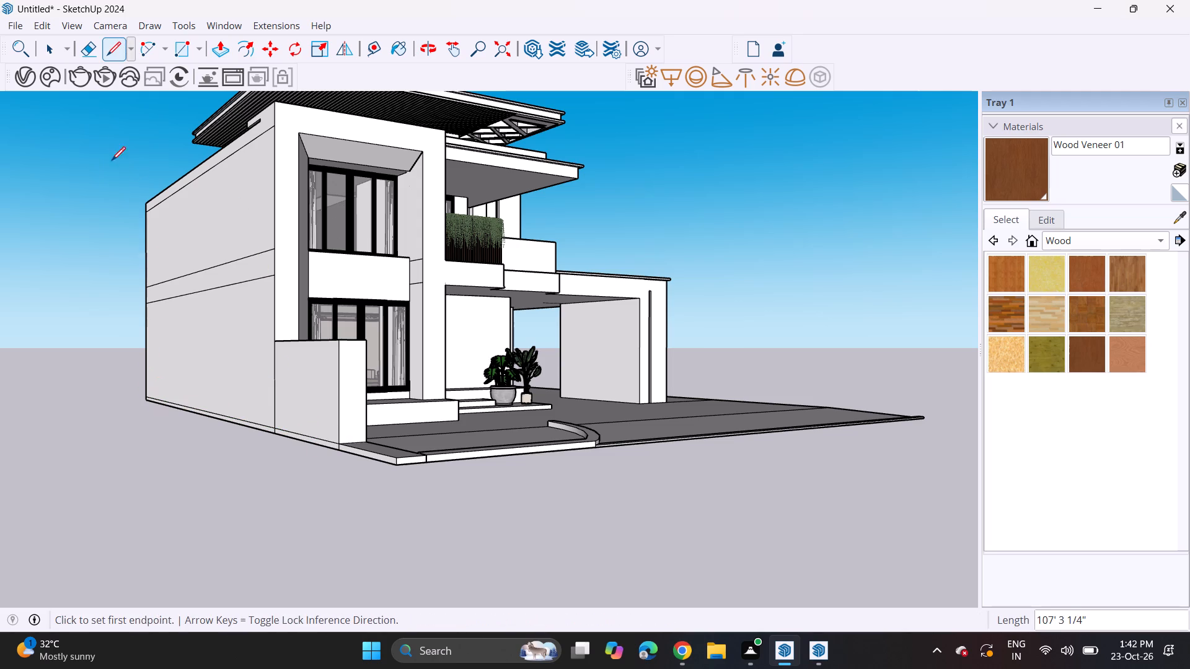
Push/Pull the slab edge strips beside the house wall, boundary wall and front corner outward by about 15' 1".
{"action": "left_click", "coordinate": [218, 51]}
{"action": "scroll", "coordinate": [200, 413], "scroll_direction": "up", "scroll_amount": 4}
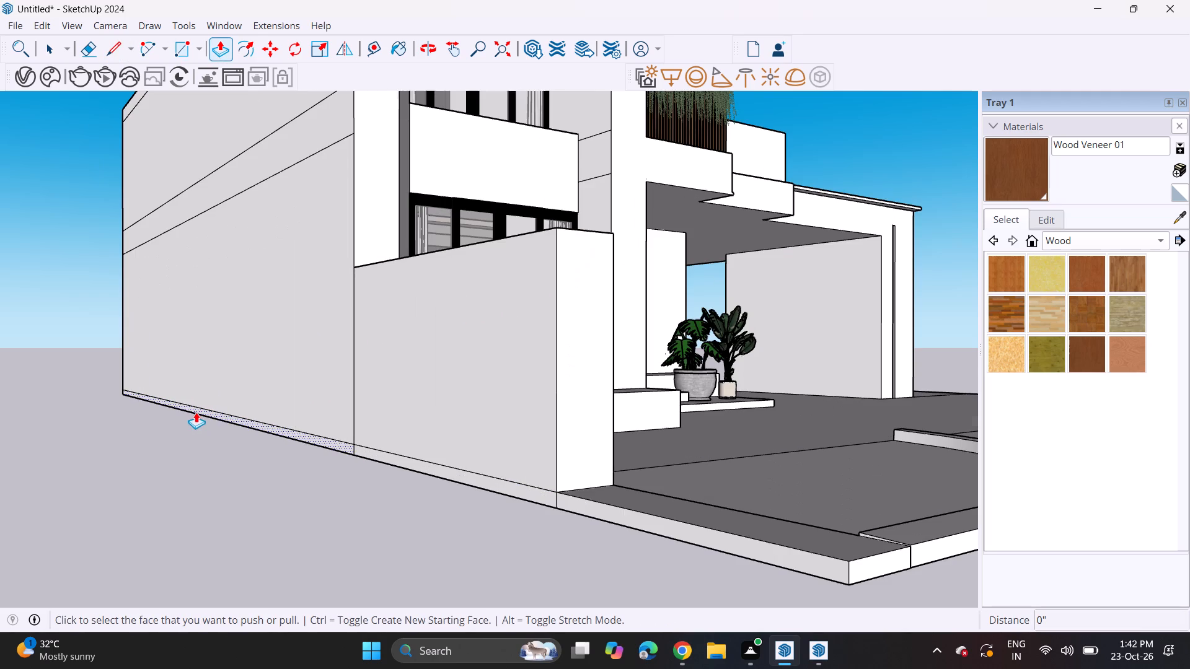
{"action": "scroll", "coordinate": [196, 412], "scroll_direction": "up", "scroll_amount": 1}
{"action": "left_click", "coordinate": [196, 414]}
{"action": "left_click", "coordinate": [38, 453]}
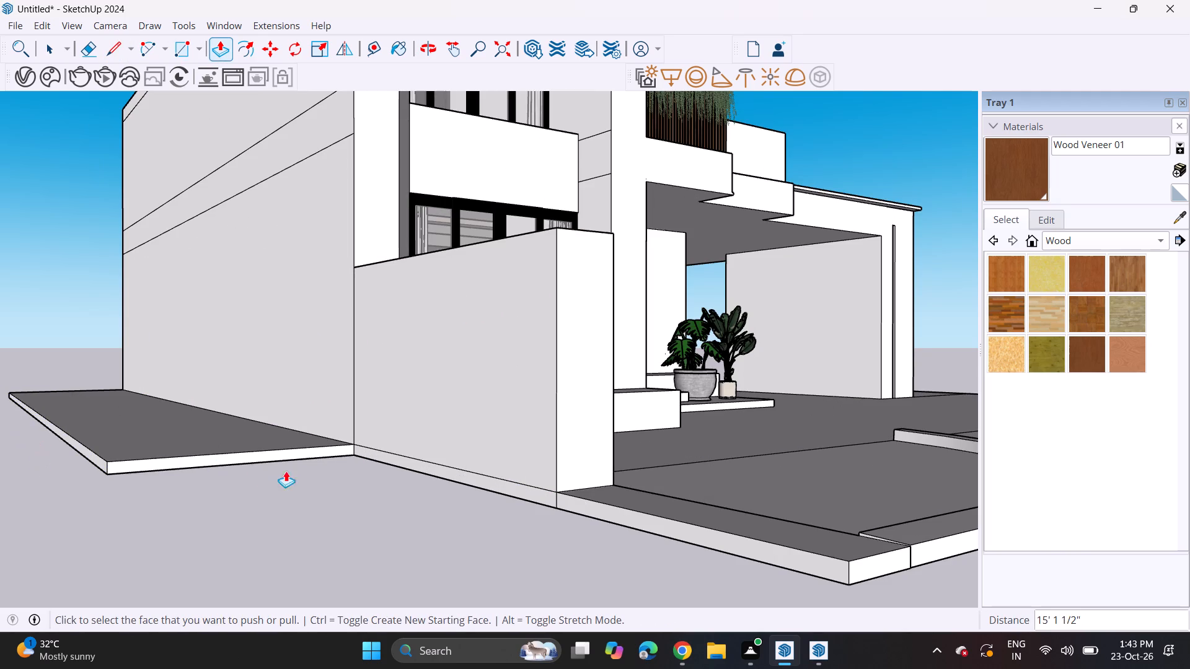
{"action": "double_click", "coordinate": [377, 451]}
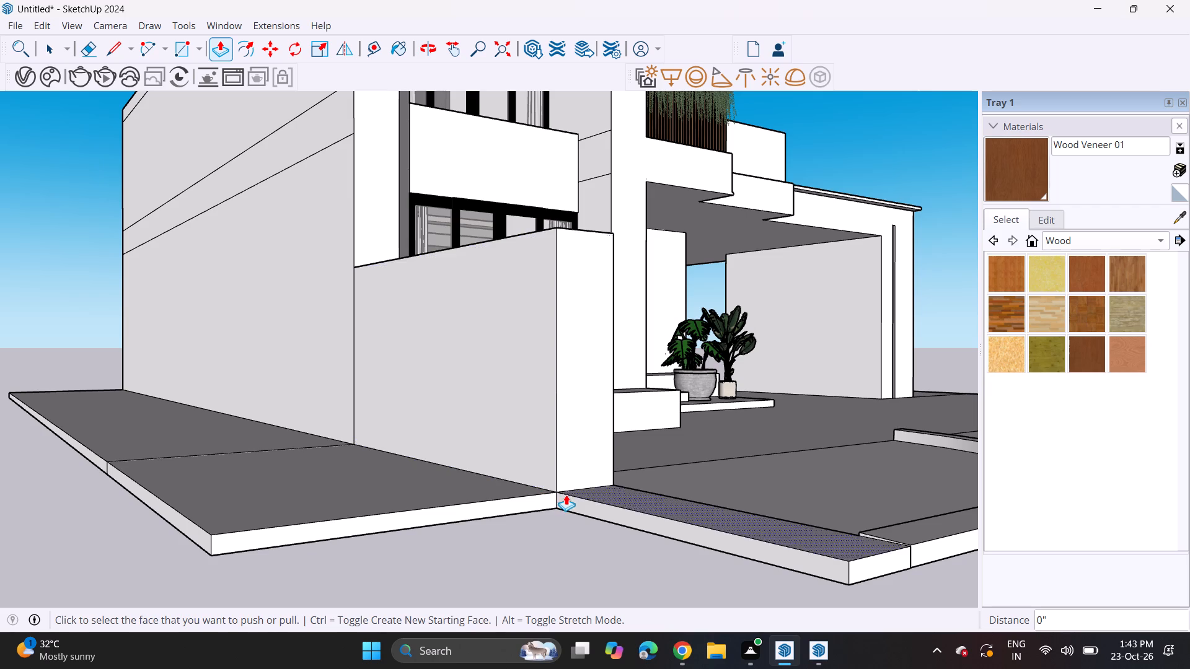
{"action": "double_click", "coordinate": [567, 496]}
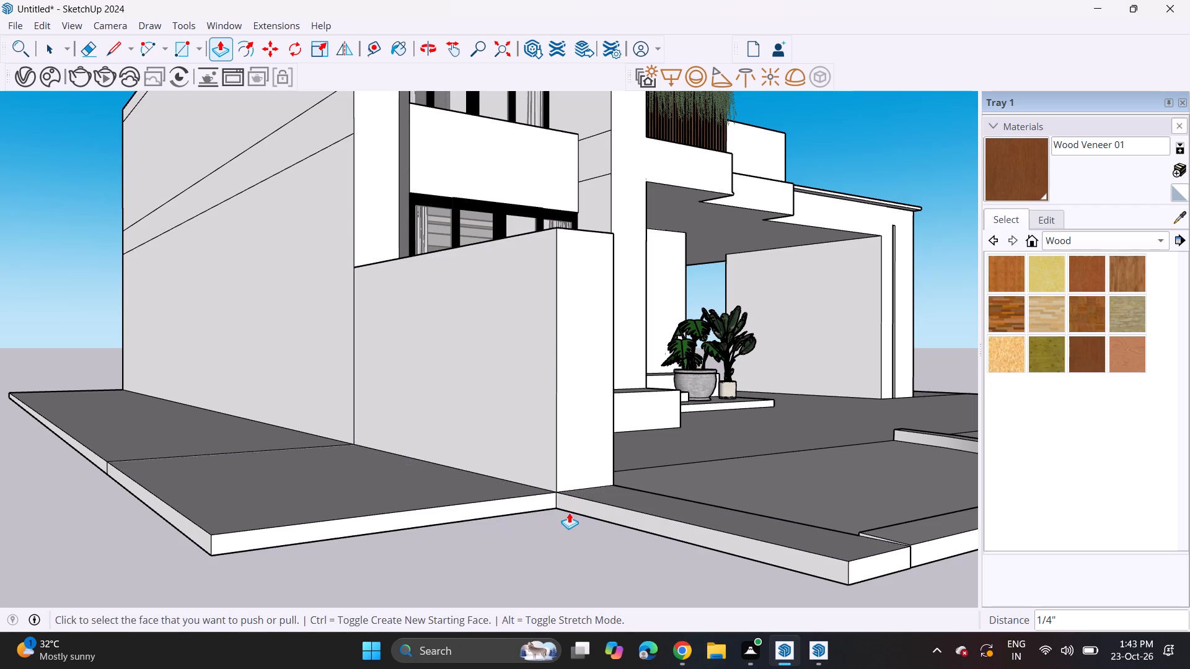
{"action": "left_click", "coordinate": [562, 505]}
{"action": "left_click", "coordinate": [207, 537]}
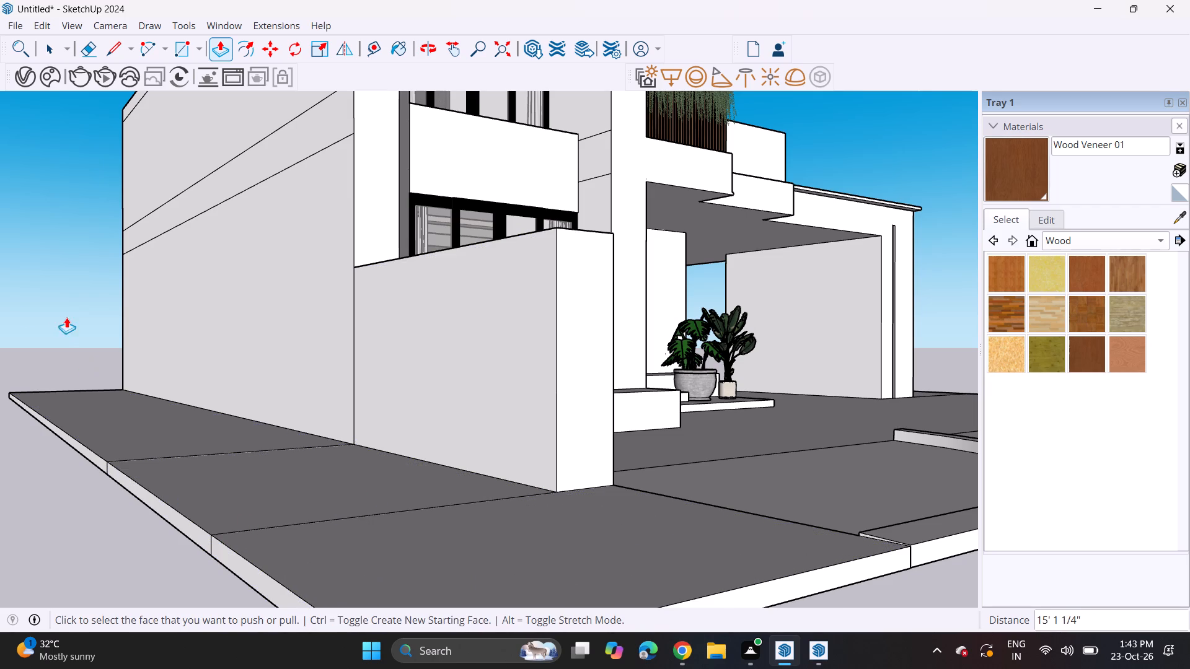
Erase the seam lines across the widened slab beside the boundary wall and one seam beyond the carport column.
{"action": "scroll", "coordinate": [193, 242], "scroll_direction": "down", "scroll_amount": 6}
{"action": "middle_click_drag", "start_coordinate": [298, 227], "coordinate": [184, 308]}
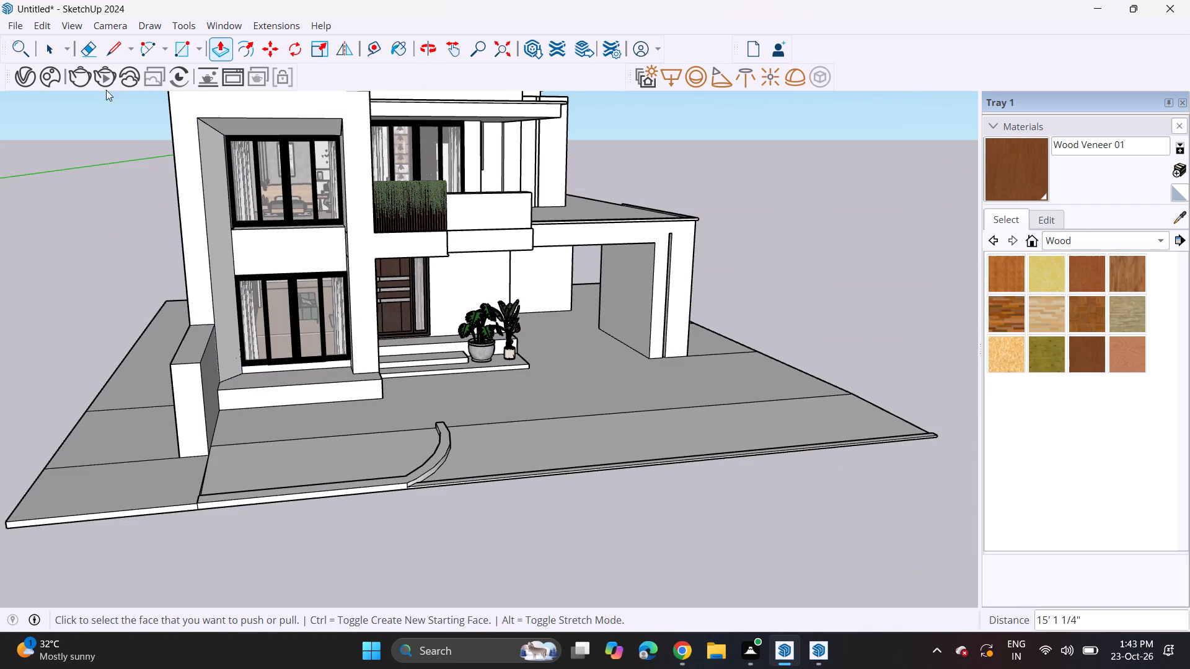
{"action": "left_click", "coordinate": [87, 50]}
{"action": "left_click_drag", "start_coordinate": [159, 390], "coordinate": [124, 455]}
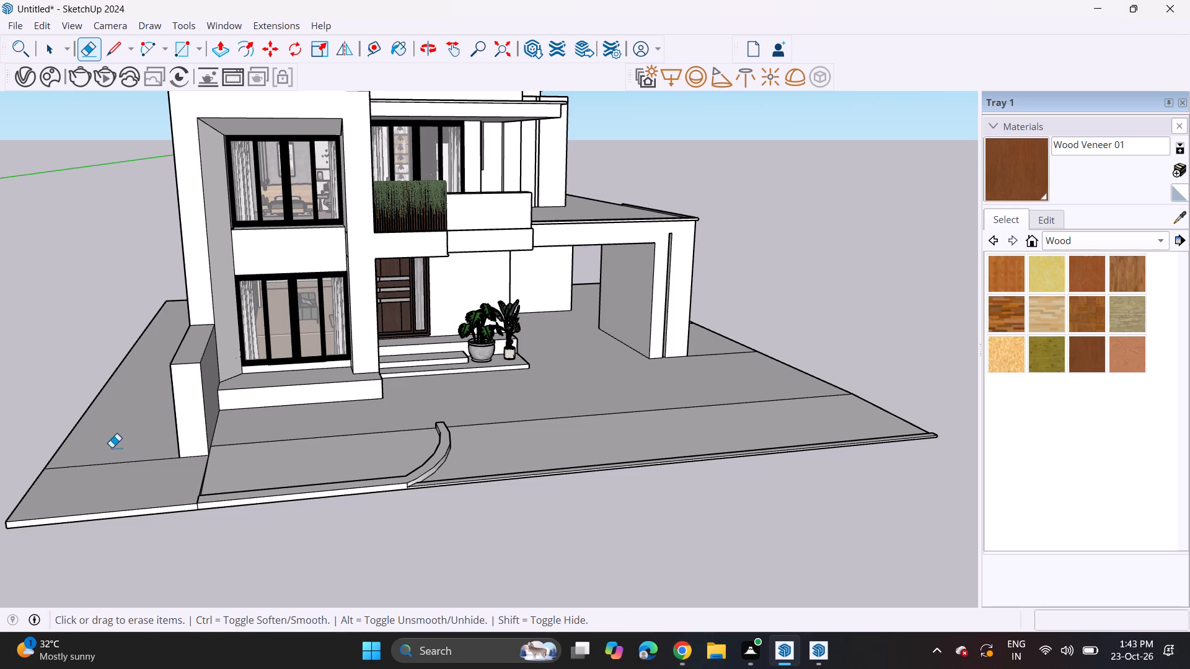
{"action": "left_click_drag", "start_coordinate": [137, 448], "coordinate": [134, 462]}
{"action": "left_click", "coordinate": [744, 351]}
Examine the slab joint between the boundary wall and the curved kerb, and the widened slab around the house.
{"action": "scroll", "coordinate": [653, 350], "scroll_direction": "down", "scroll_amount": 4}
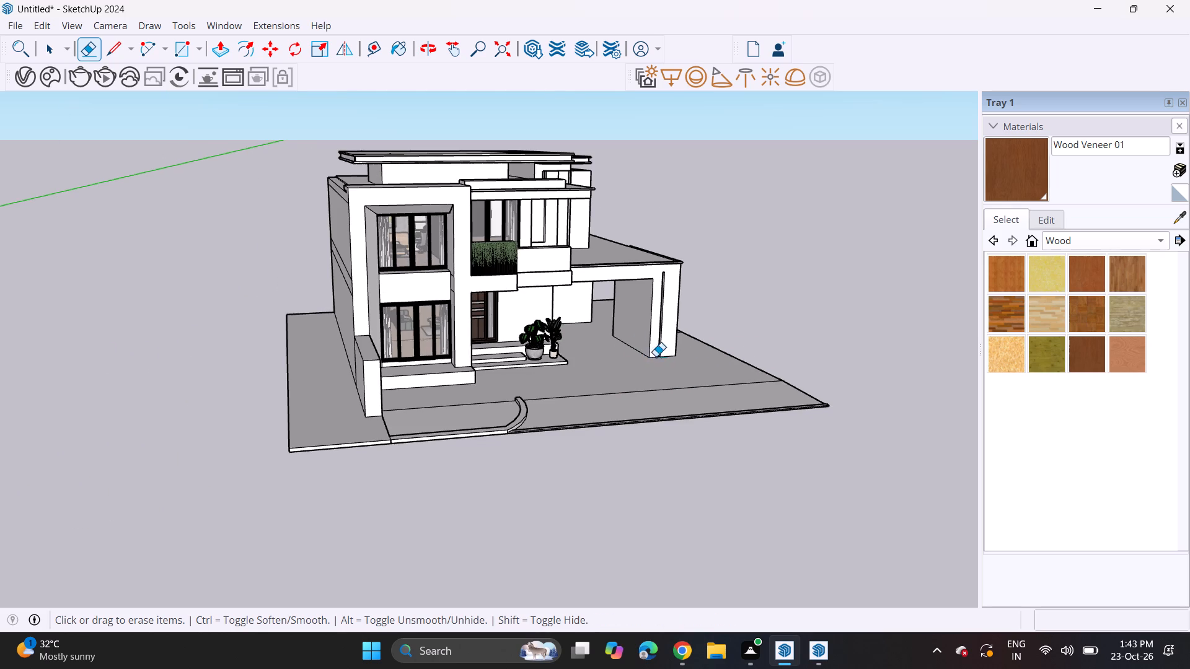
{"action": "middle_click_drag", "start_coordinate": [677, 359], "coordinate": [541, 313]}
{"action": "scroll", "coordinate": [522, 323], "scroll_direction": "up", "scroll_amount": 3}
{"action": "middle_click_drag", "start_coordinate": [484, 344], "coordinate": [532, 355]}
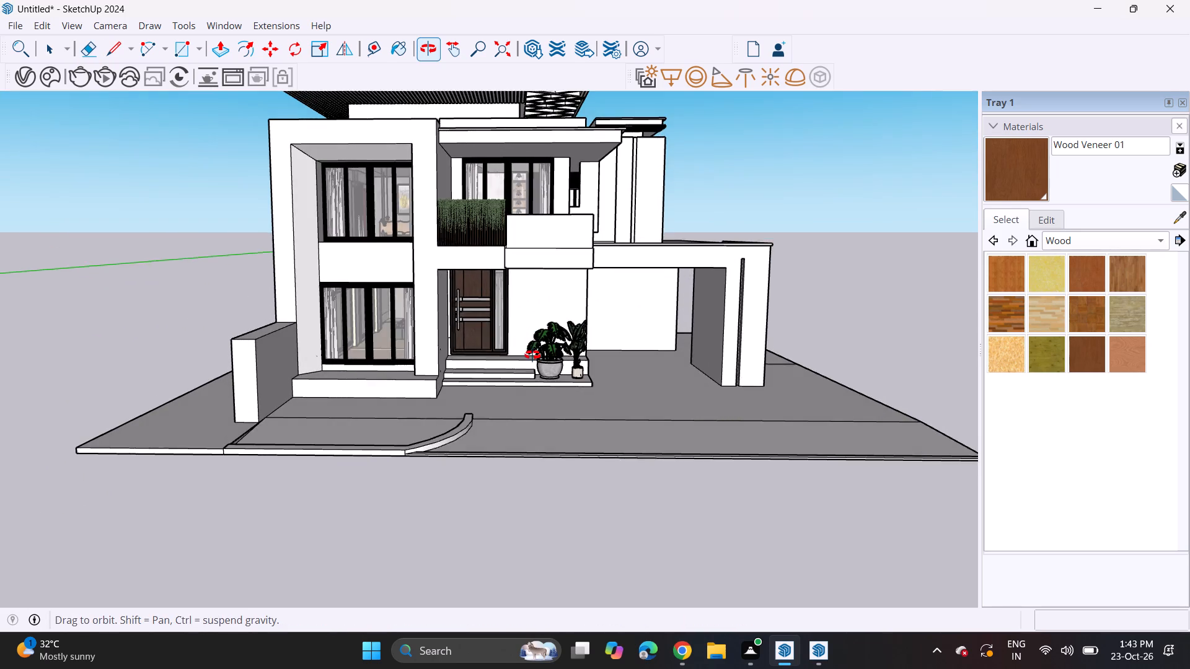
{"action": "middle_click_drag", "start_coordinate": [532, 355], "coordinate": [565, 352]}
{"action": "scroll", "coordinate": [320, 424], "scroll_direction": "up", "scroll_amount": 1}
{"action": "middle_click_drag", "start_coordinate": [327, 437], "coordinate": [333, 486]}
{"action": "scroll", "coordinate": [294, 518], "scroll_direction": "up", "scroll_amount": 7}
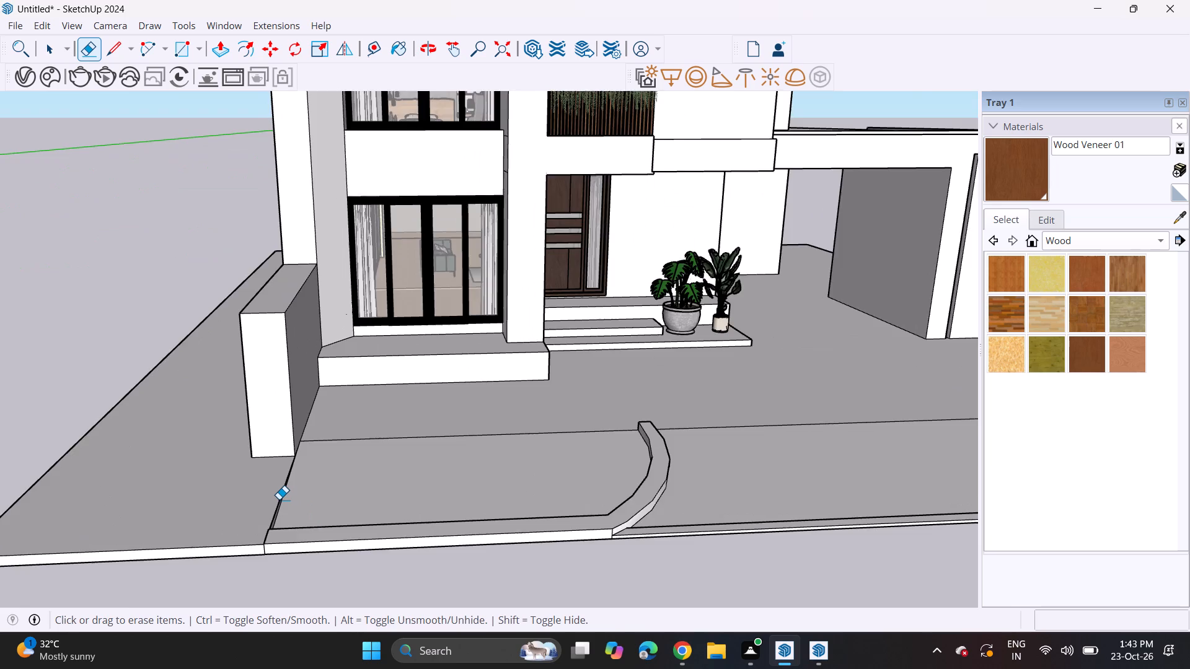
{"action": "scroll", "coordinate": [279, 499], "scroll_direction": "up", "scroll_amount": 13}
{"action": "middle_click_drag", "start_coordinate": [278, 509], "coordinate": [387, 485]}
{"action": "scroll", "coordinate": [387, 484], "scroll_direction": "up", "scroll_amount": 1}
{"action": "scroll", "coordinate": [387, 484], "scroll_direction": "down", "scroll_amount": 6}
{"action": "middle_click_drag", "start_coordinate": [444, 489], "coordinate": [201, 504]}
{"action": "scroll", "coordinate": [216, 466], "scroll_direction": "down", "scroll_amount": 2}
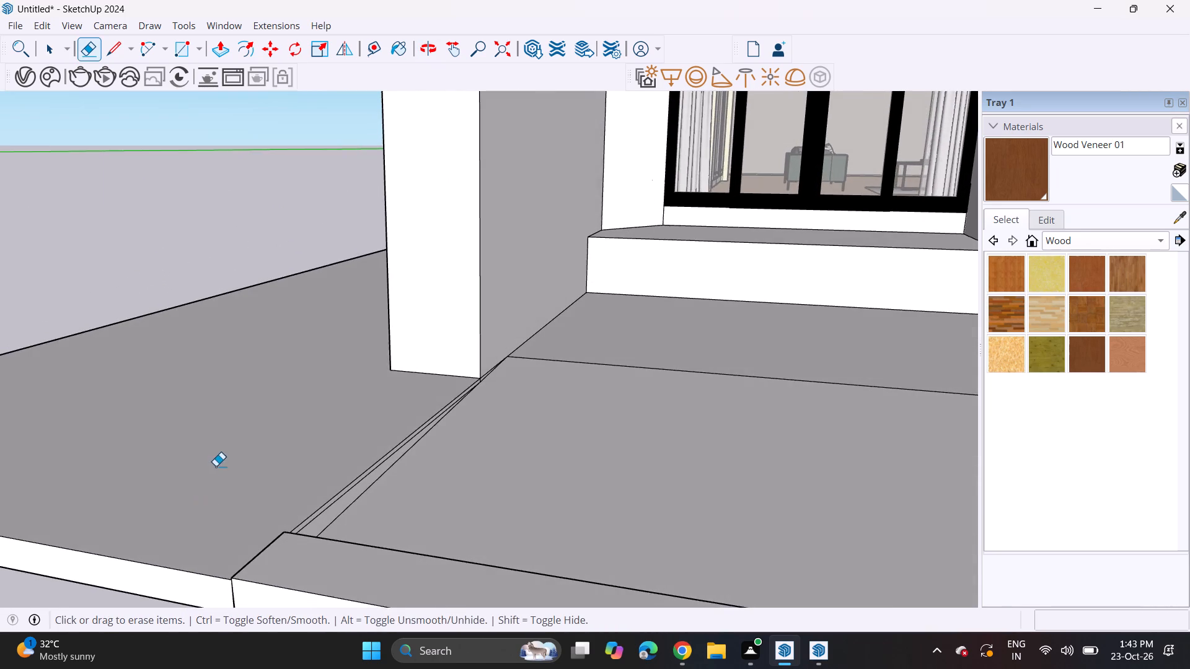
{"action": "scroll", "coordinate": [216, 466], "scroll_direction": "down", "scroll_amount": 2}
{"action": "middle_click_drag", "start_coordinate": [182, 492], "coordinate": [224, 504]}
{"action": "scroll", "coordinate": [245, 447], "scroll_direction": "down", "scroll_amount": 6}
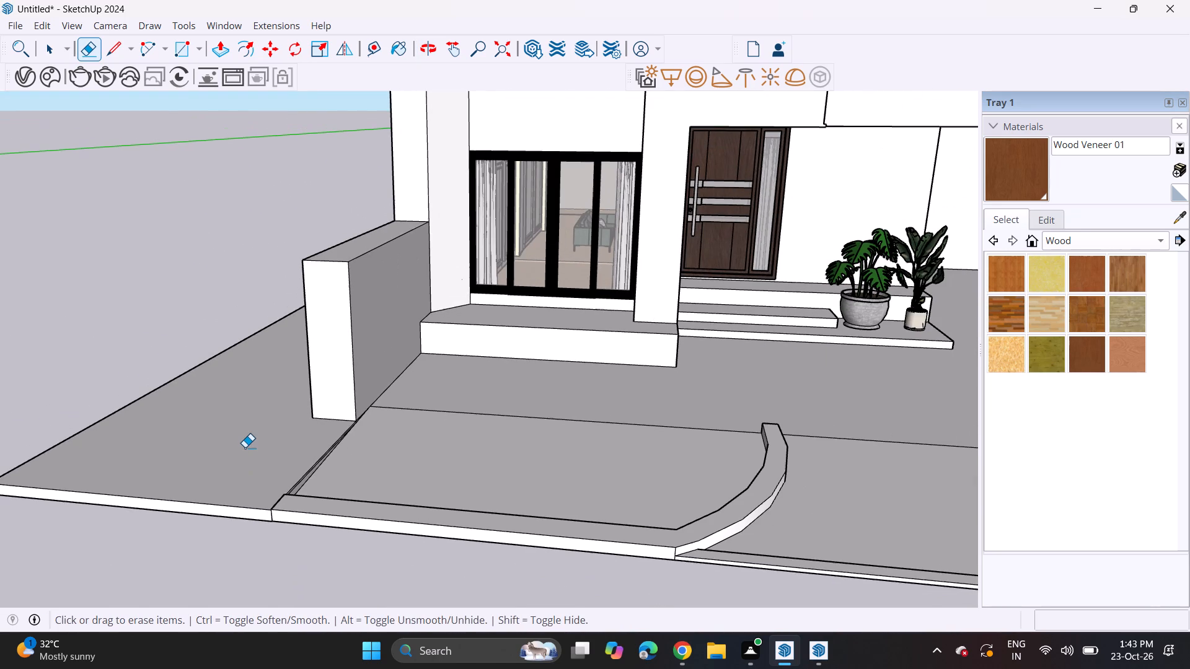
{"action": "scroll", "coordinate": [245, 447], "scroll_direction": "down", "scroll_amount": 16}
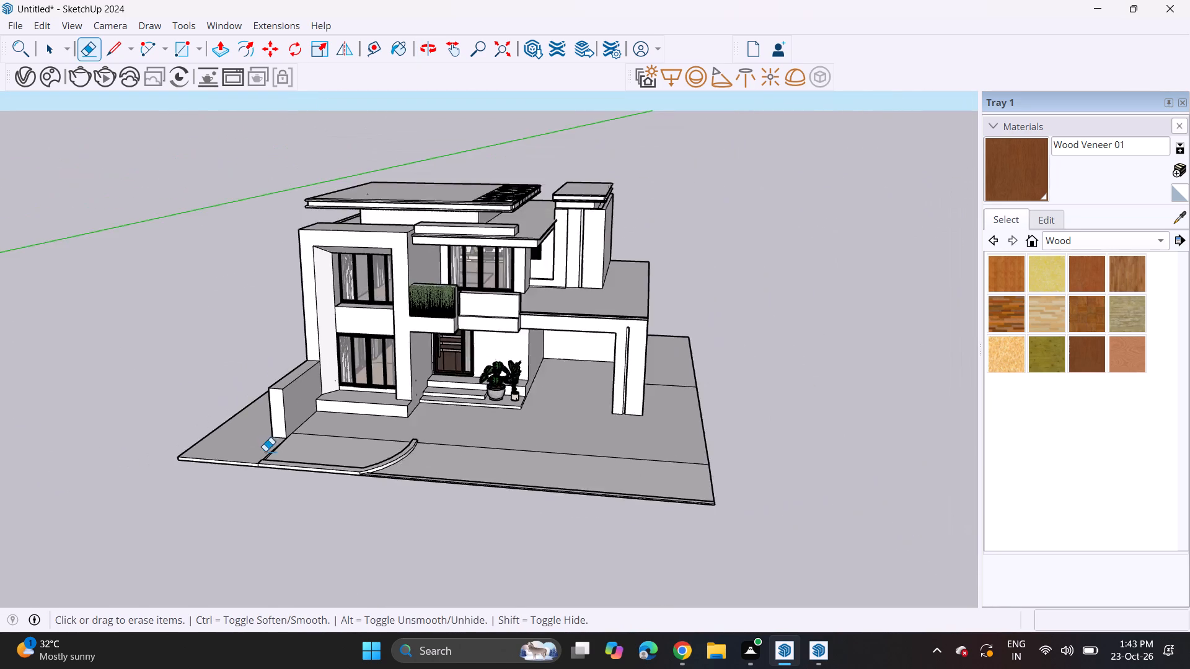
{"action": "middle_click_drag", "start_coordinate": [329, 448], "coordinate": [394, 334]}
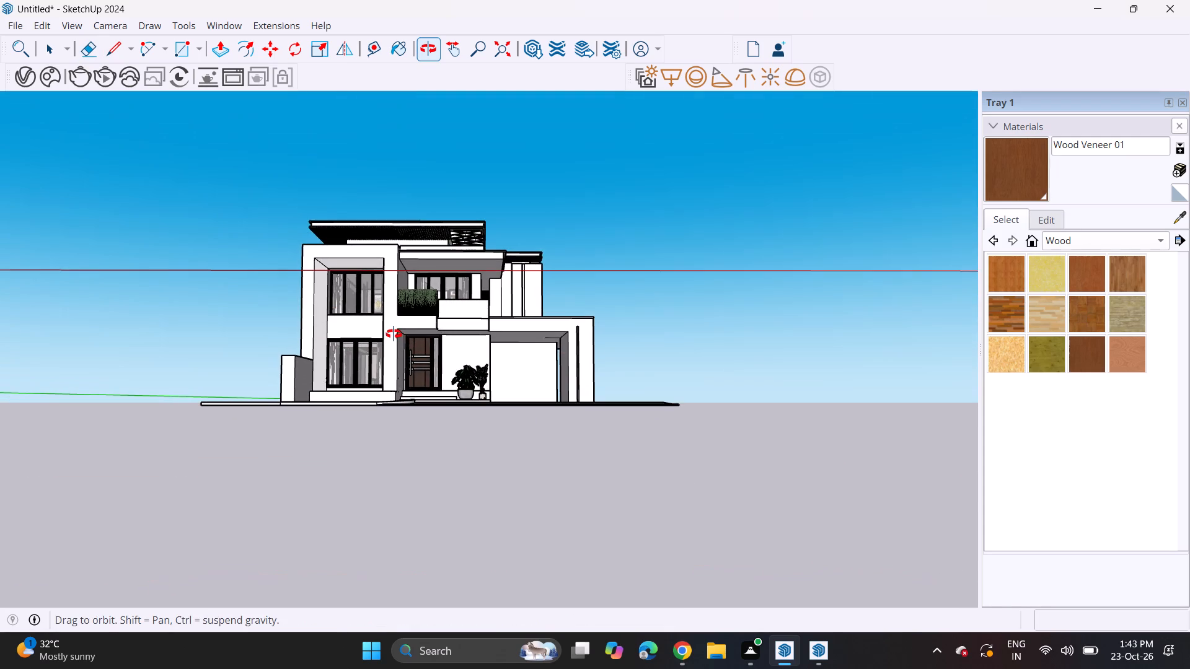
{"action": "middle_click_drag", "start_coordinate": [394, 334], "coordinate": [394, 333]}
Push/Pull the inner side face of the tower's roof slab by about 33' 11" toward and beneath the main roof.
{"action": "scroll", "coordinate": [482, 242], "scroll_direction": "up", "scroll_amount": 1}
{"action": "middle_click_drag", "start_coordinate": [490, 234], "coordinate": [505, 496]}
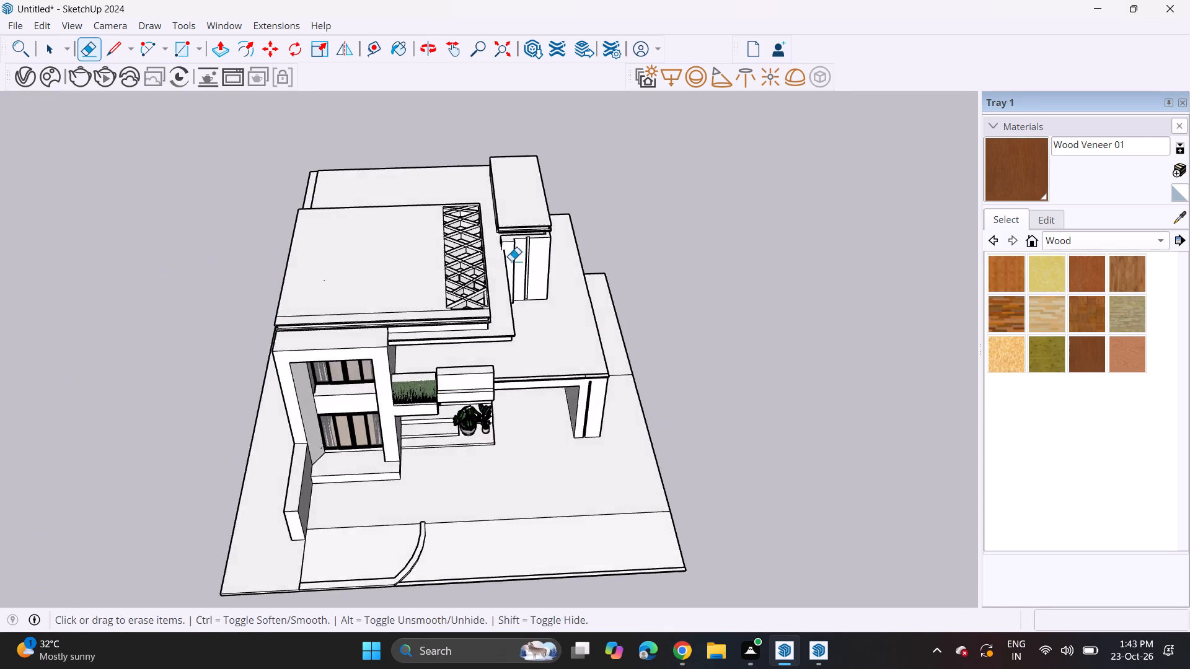
{"action": "scroll", "coordinate": [498, 238], "scroll_direction": "up", "scroll_amount": 10}
{"action": "scroll", "coordinate": [462, 181], "scroll_direction": "up", "scroll_amount": 1}
{"action": "middle_click_drag", "start_coordinate": [462, 181], "coordinate": [626, 230]}
{"action": "key", "text": "shift+Return"}
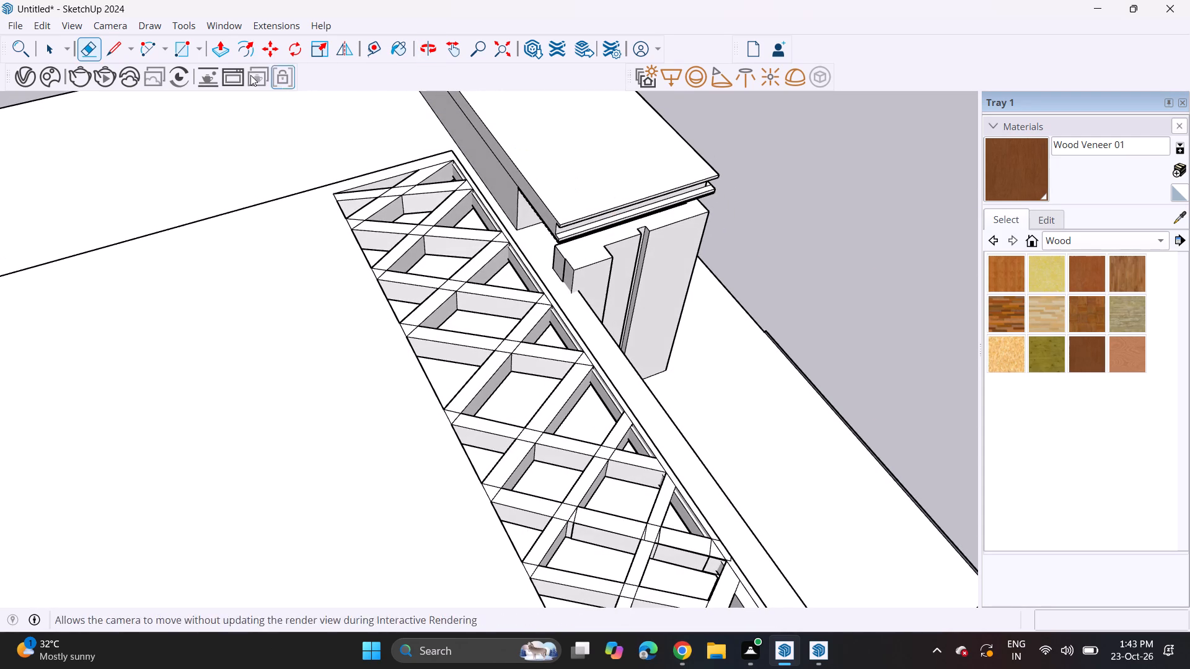
{"action": "left_click", "coordinate": [218, 40]}
{"action": "left_click", "coordinate": [495, 143]}
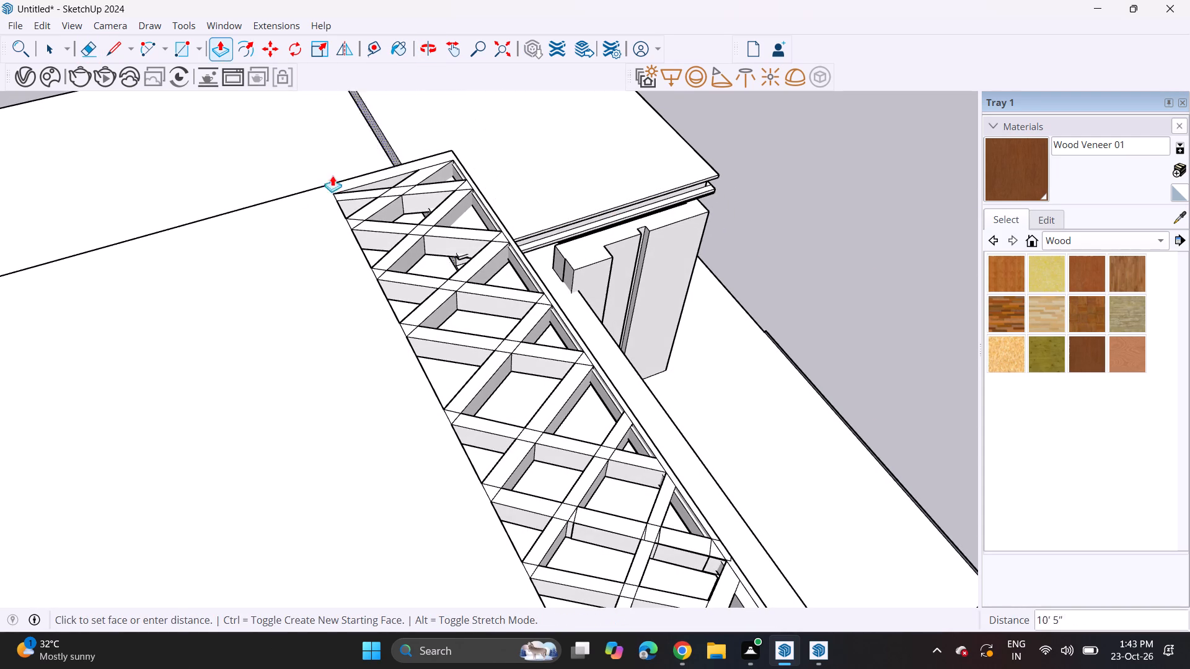
{"action": "left_click", "coordinate": [87, 294]}
Review the front elevation, checking the lengthened tower roof against the main roof and its lattice.
{"action": "middle_click_drag", "start_coordinate": [500, 317], "coordinate": [416, 105]}
{"action": "scroll", "coordinate": [475, 276], "scroll_direction": "down", "scroll_amount": 5}
{"action": "middle_click_drag", "start_coordinate": [483, 310], "coordinate": [438, 186]}
{"action": "scroll", "coordinate": [407, 219], "scroll_direction": "down", "scroll_amount": 5}
{"action": "scroll", "coordinate": [498, 269], "scroll_direction": "down", "scroll_amount": 5}
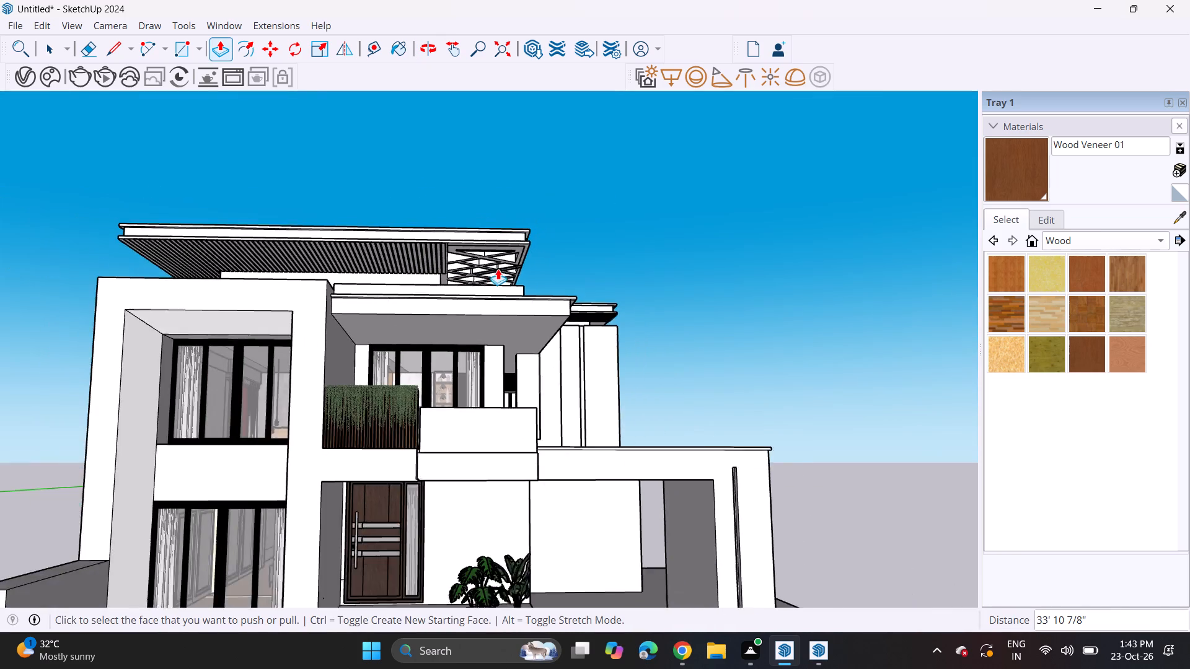
{"action": "middle_click_drag", "start_coordinate": [634, 313], "coordinate": [635, 274]}
{"action": "scroll", "coordinate": [546, 359], "scroll_direction": "down", "scroll_amount": 3}
{"action": "middle_click_drag", "start_coordinate": [544, 351], "coordinate": [540, 380]}
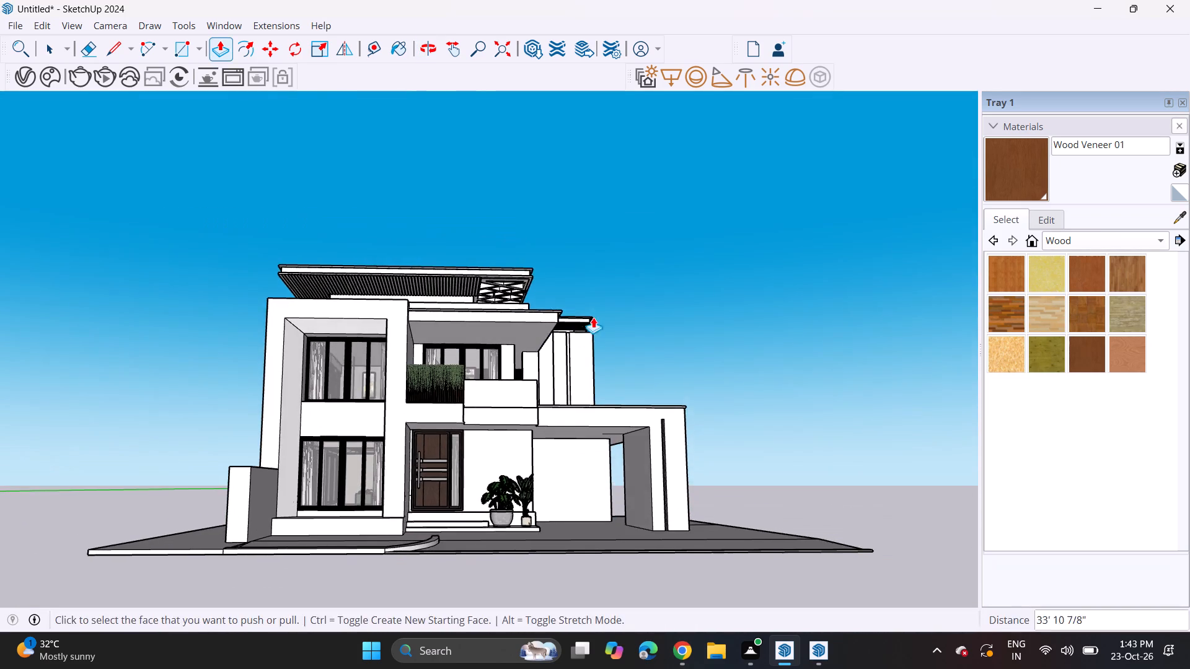
Scale the wooden slat panel under the tower roof to about 2.49 along the green axis, toward the rear of the roof.
{"action": "middle_click_drag", "start_coordinate": [593, 318], "coordinate": [289, 387]}
{"action": "scroll", "coordinate": [675, 325], "scroll_direction": "up", "scroll_amount": 20}
{"action": "scroll", "coordinate": [675, 325], "scroll_direction": "up", "scroll_amount": 1}
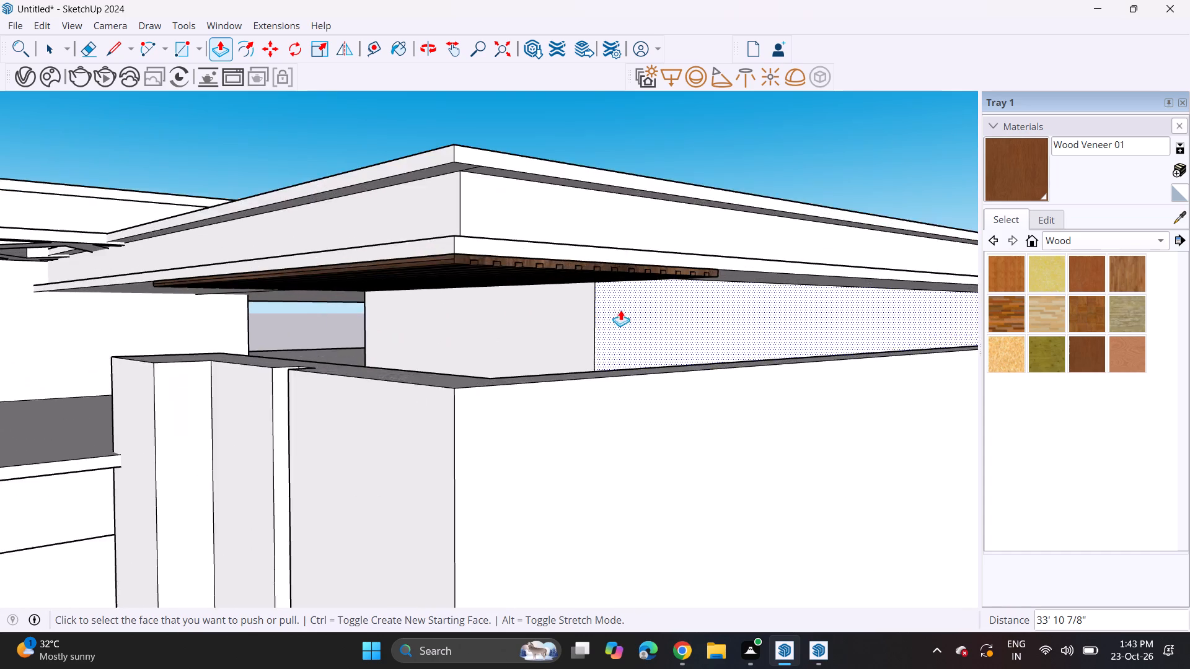
{"action": "scroll", "coordinate": [620, 293], "scroll_direction": "up", "scroll_amount": 1, "text": "shift"}
{"action": "middle_click_drag", "start_coordinate": [614, 274], "coordinate": [561, 164], "text": "shift"}
{"action": "key", "text": "shift+Return"}
{"action": "key", "text": "space"}
{"action": "left_click", "coordinate": [531, 170]}
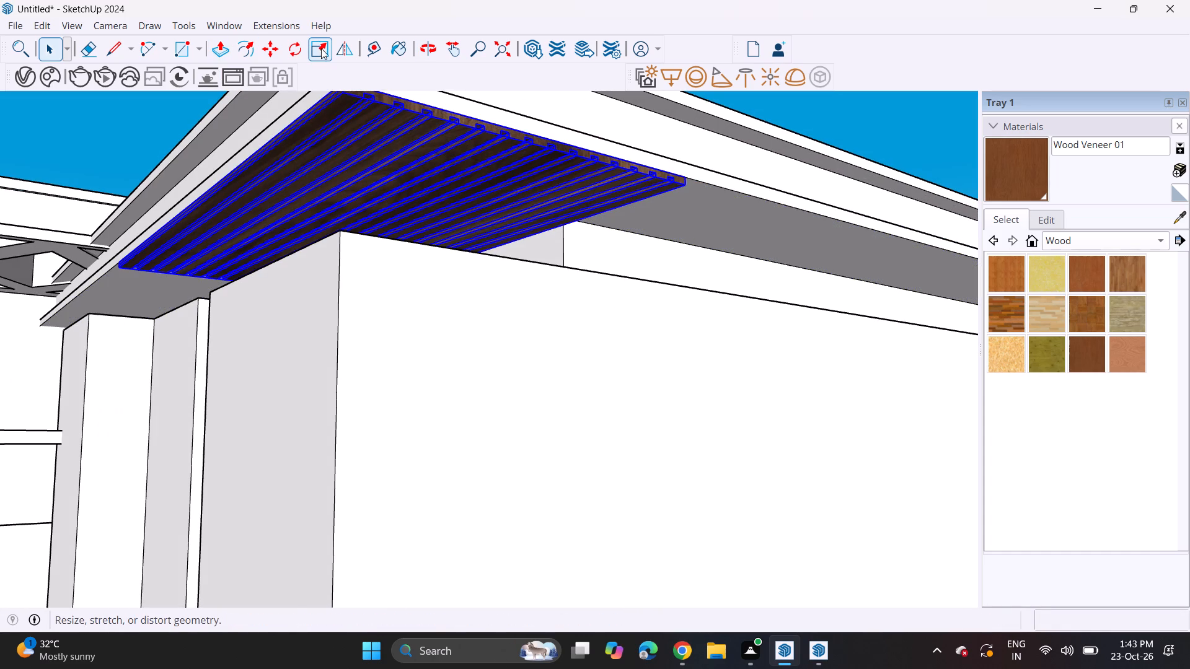
{"action": "left_click", "coordinate": [322, 51]}
{"action": "middle_click_drag", "start_coordinate": [532, 209], "coordinate": [498, 242]}
{"action": "scroll", "coordinate": [436, 261], "scroll_direction": "up", "scroll_amount": 1}
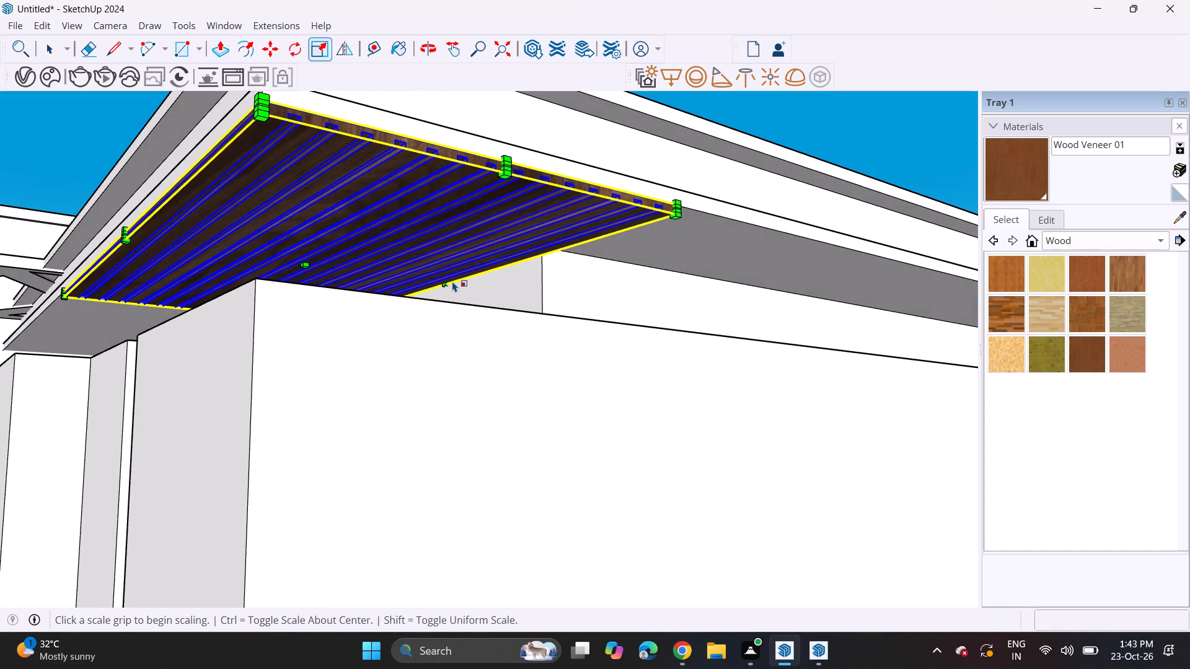
{"action": "left_click", "coordinate": [444, 278]}
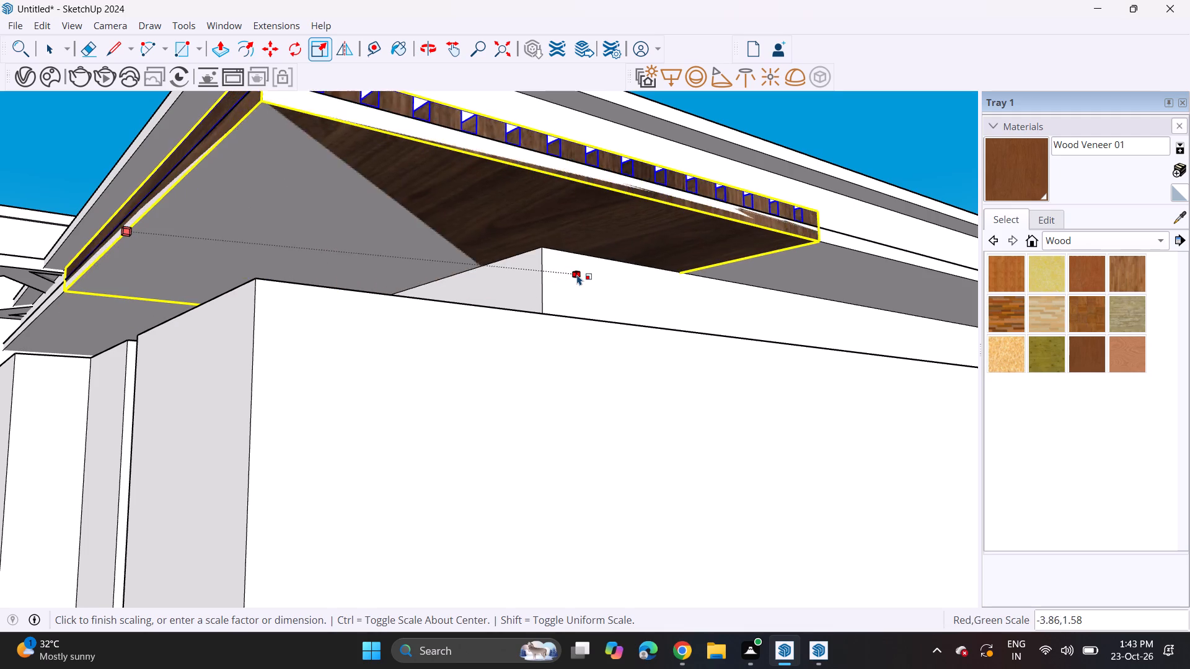
{"action": "key", "text": "Escape"}
{"action": "key", "text": "grave"}
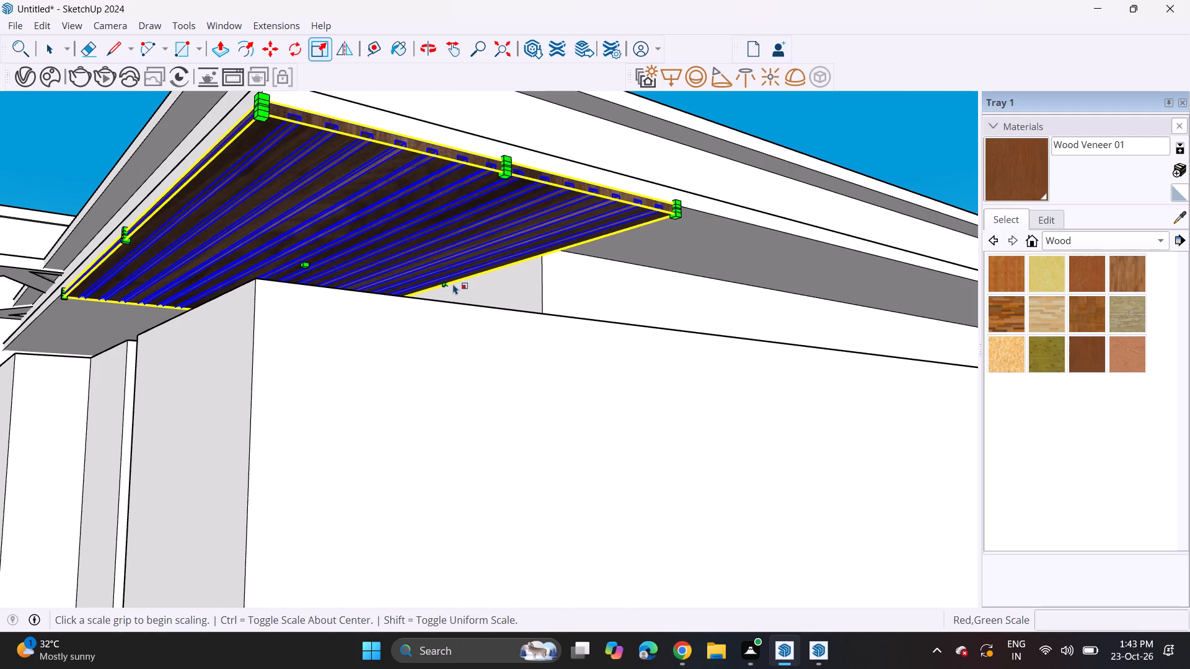
{"action": "left_click", "coordinate": [450, 276]}
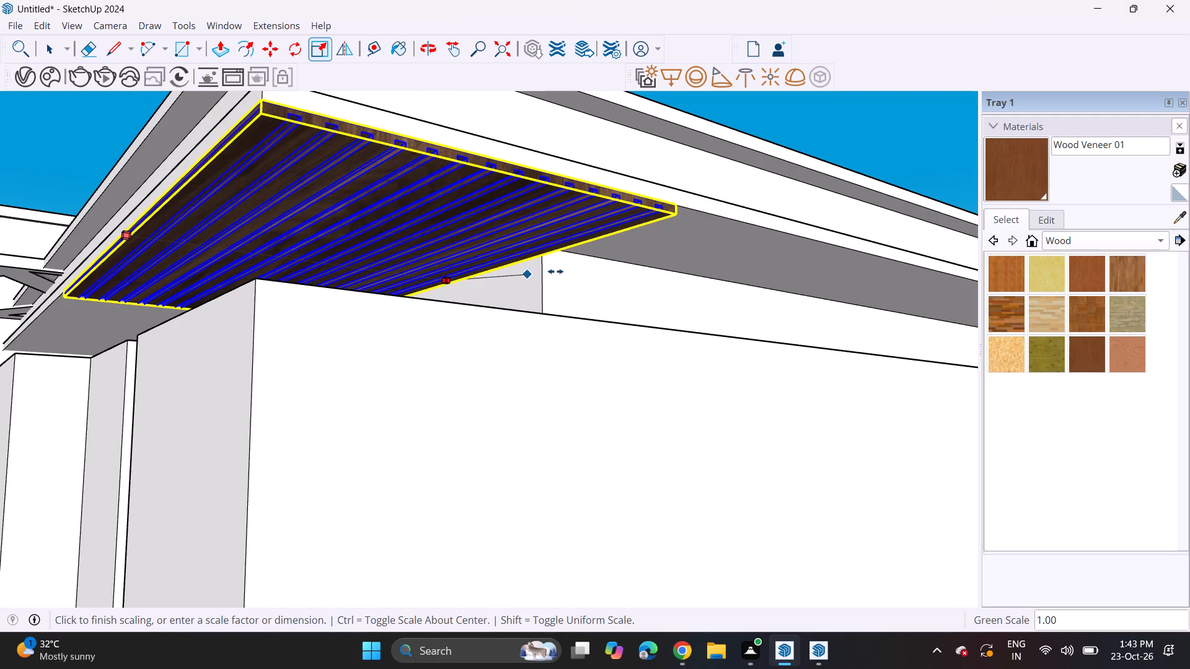
{"action": "left_click", "coordinate": [826, 245]}
{"action": "key", "text": "space"}
{"action": "left_click", "coordinate": [835, 136]}
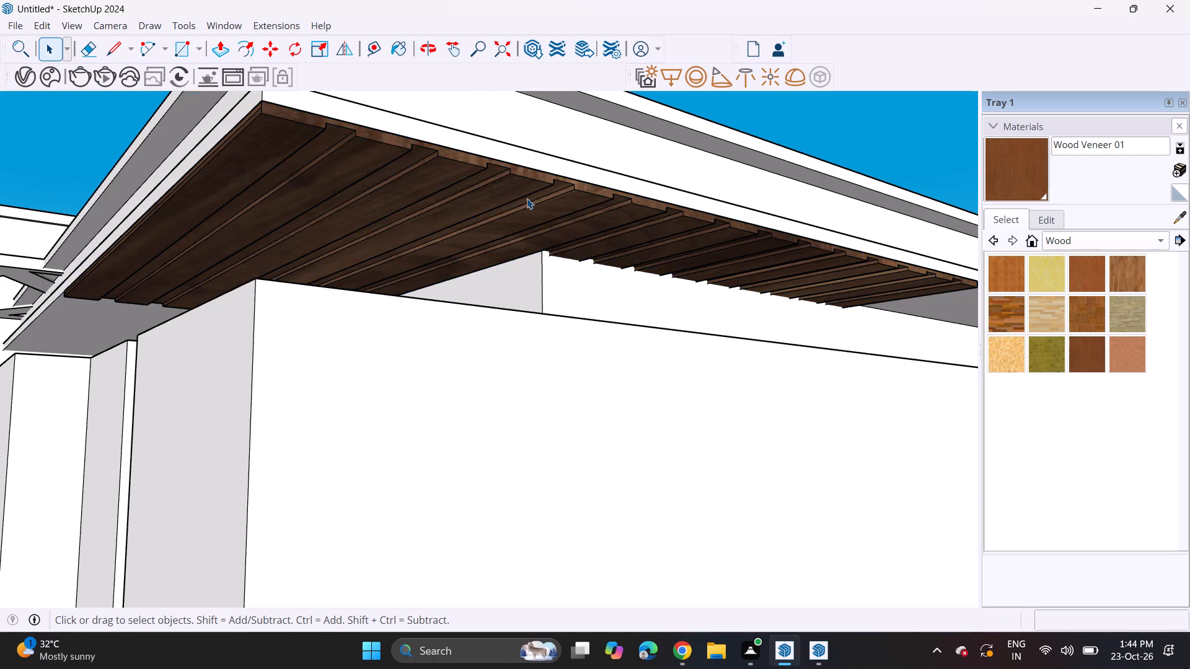
Scale the wooden slat panel along its blue axis to extend it beneath the lengthened tower roof toward the main roof.
{"action": "scroll", "coordinate": [527, 199], "scroll_direction": "down", "scroll_amount": 6}
{"action": "middle_click_drag", "start_coordinate": [464, 224], "coordinate": [733, 236]}
{"action": "scroll", "coordinate": [558, 245], "scroll_direction": "up", "scroll_amount": 5}
{"action": "left_click", "coordinate": [514, 280]}
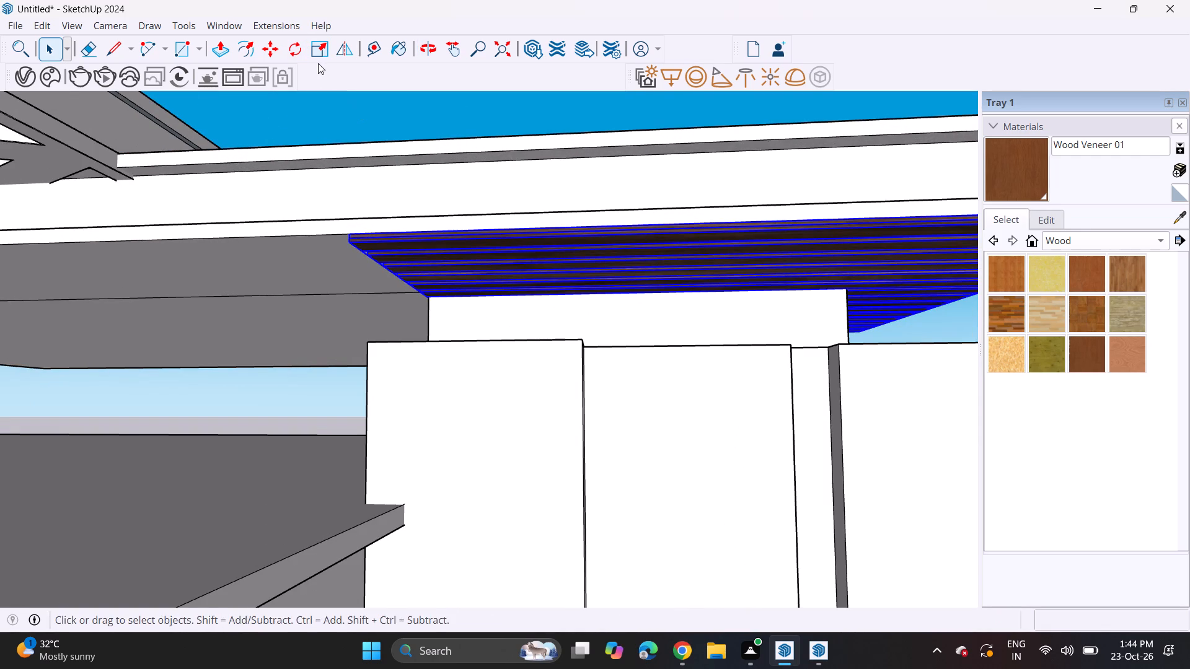
{"action": "left_click", "coordinate": [318, 63]}
{"action": "left_click", "coordinate": [320, 58]}
{"action": "middle_click_drag", "start_coordinate": [387, 277], "coordinate": [500, 293]}
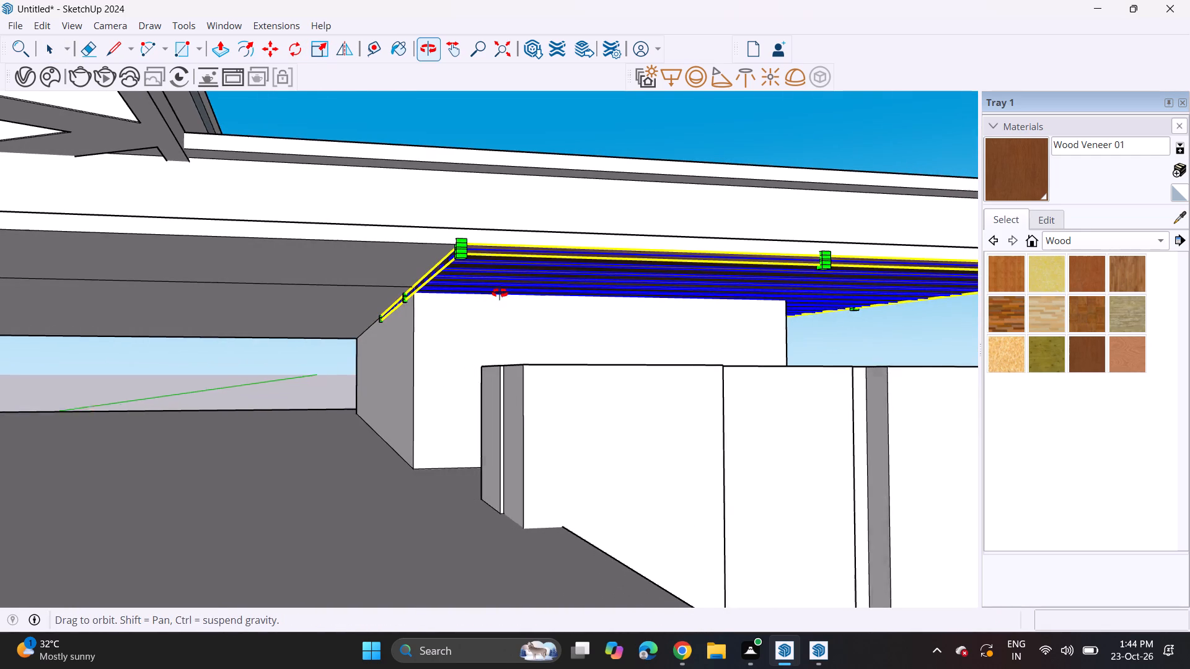
{"action": "middle_click_drag", "start_coordinate": [500, 293], "coordinate": [500, 291]}
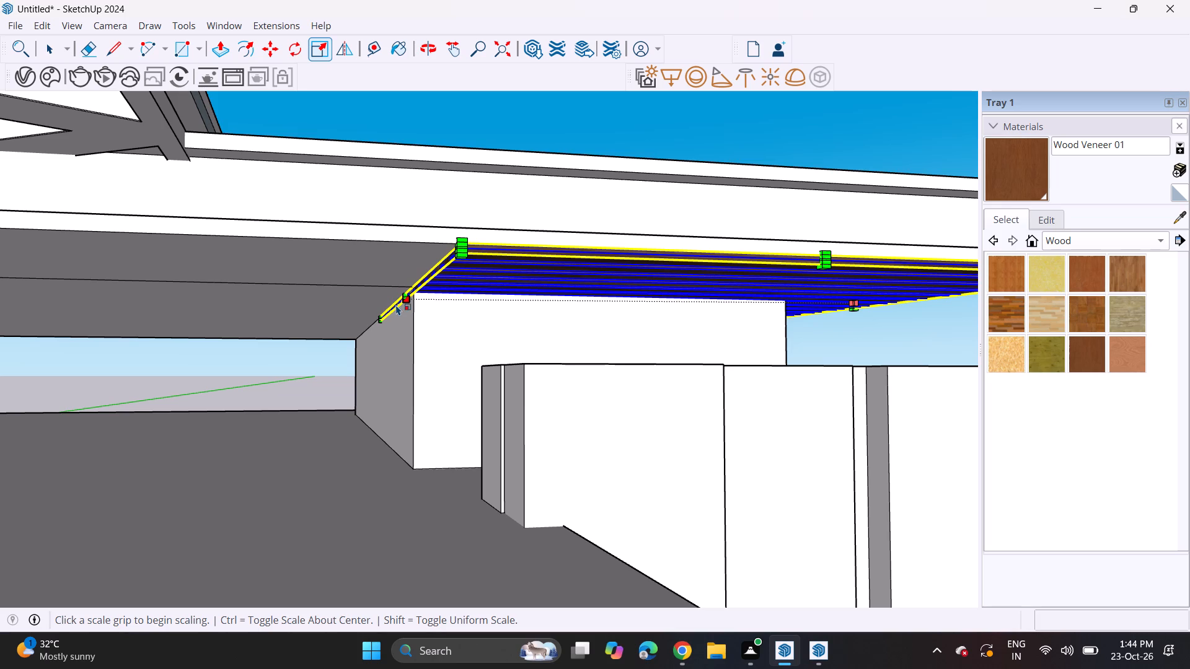
{"action": "scroll", "coordinate": [404, 291], "scroll_direction": "up", "scroll_amount": 2}
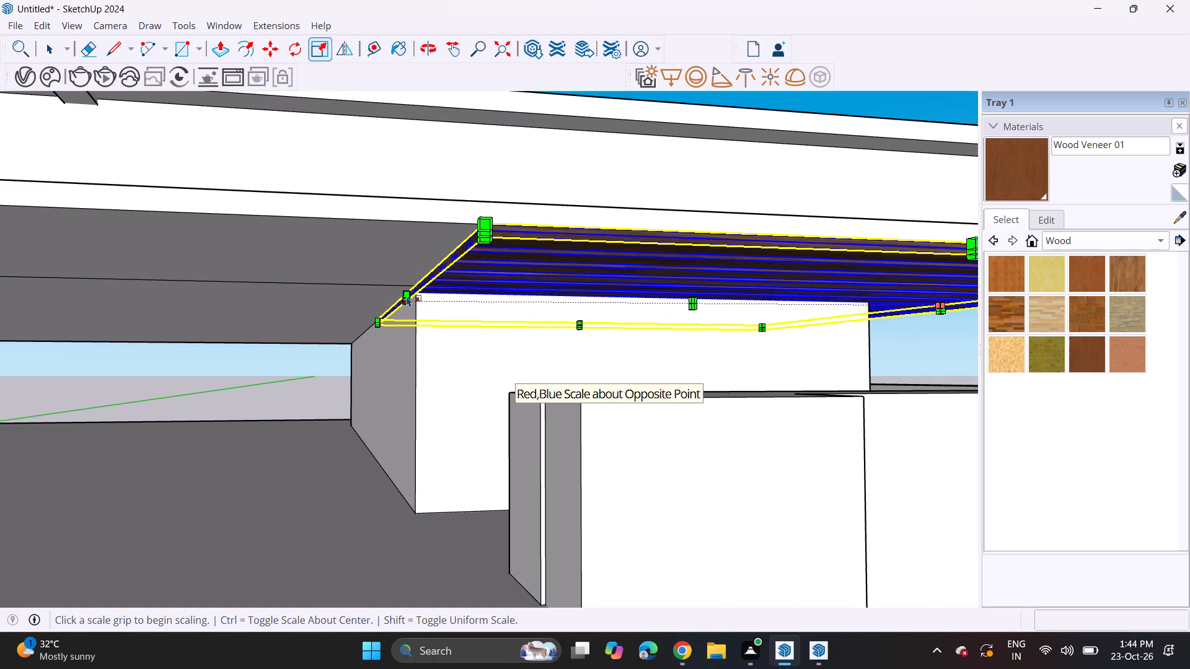
{"action": "left_click", "coordinate": [408, 294]}
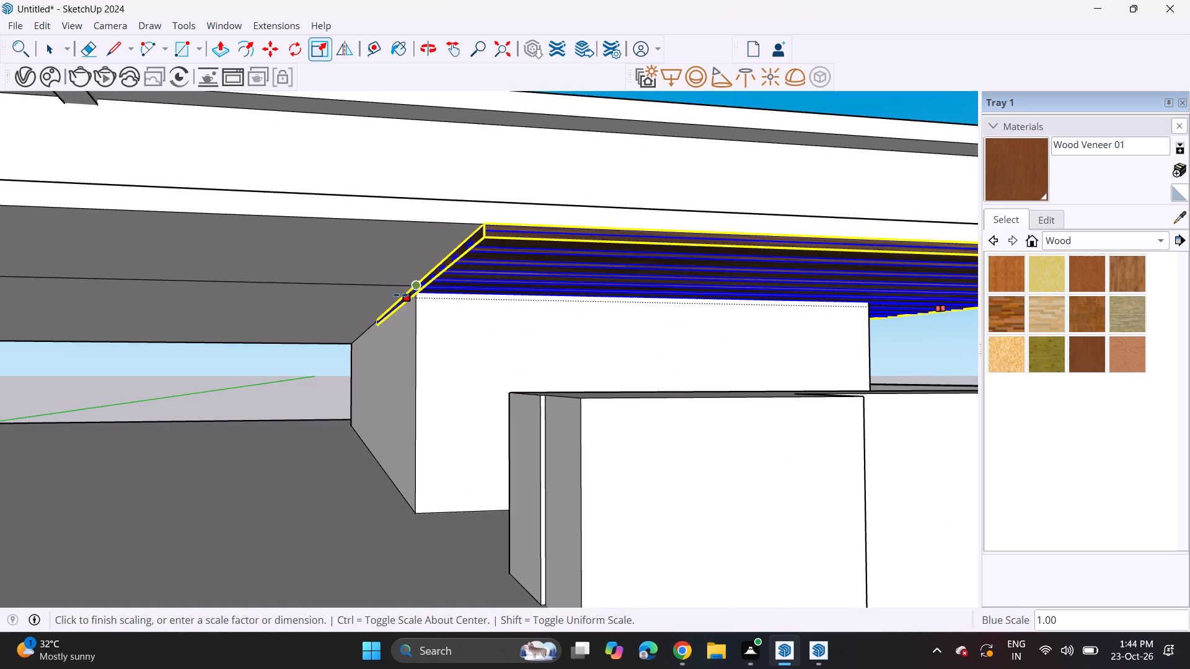
{"action": "scroll", "coordinate": [50, 302], "scroll_direction": "down", "scroll_amount": 7}
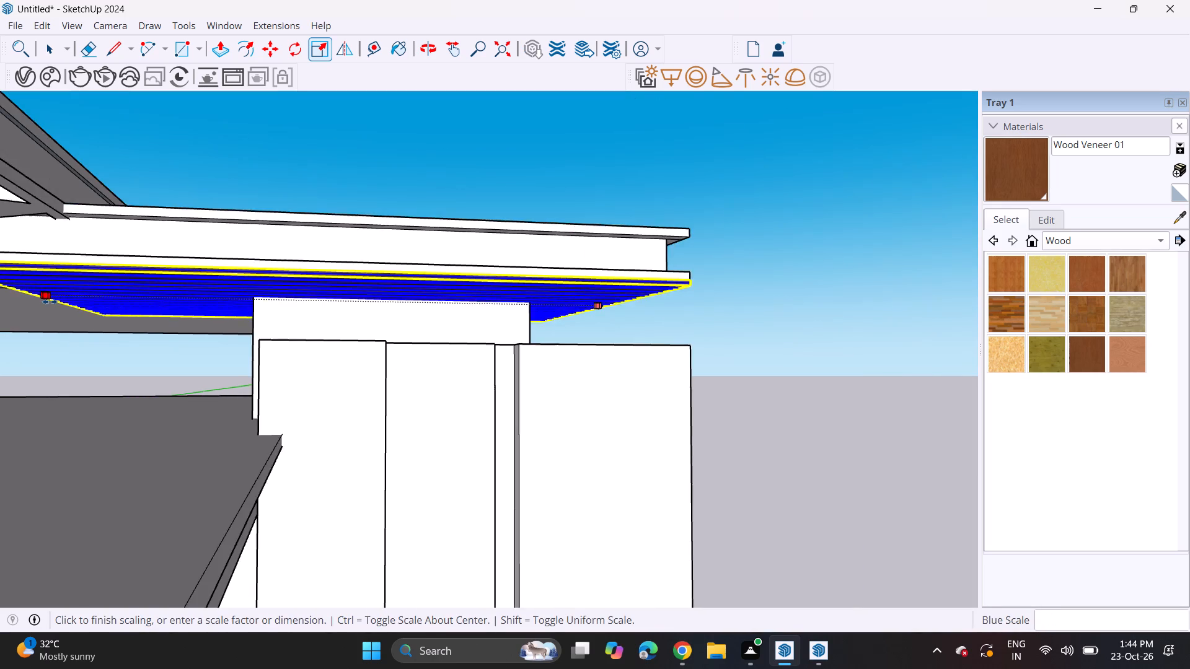
{"action": "scroll", "coordinate": [50, 302], "scroll_direction": "down", "scroll_amount": 6}
{"action": "left_click", "coordinate": [9, 317]}
Clear the selection and review the house from the front, checking the extended slat soffit against both roofs.
{"action": "scroll", "coordinate": [97, 334], "scroll_direction": "down", "scroll_amount": 7}
{"action": "middle_click_drag", "start_coordinate": [155, 369], "coordinate": [212, 308]}
{"action": "middle_click_drag", "start_coordinate": [143, 351], "coordinate": [400, 348], "text": "shift"}
{"action": "middle_click_drag", "start_coordinate": [377, 353], "coordinate": [237, 390]}
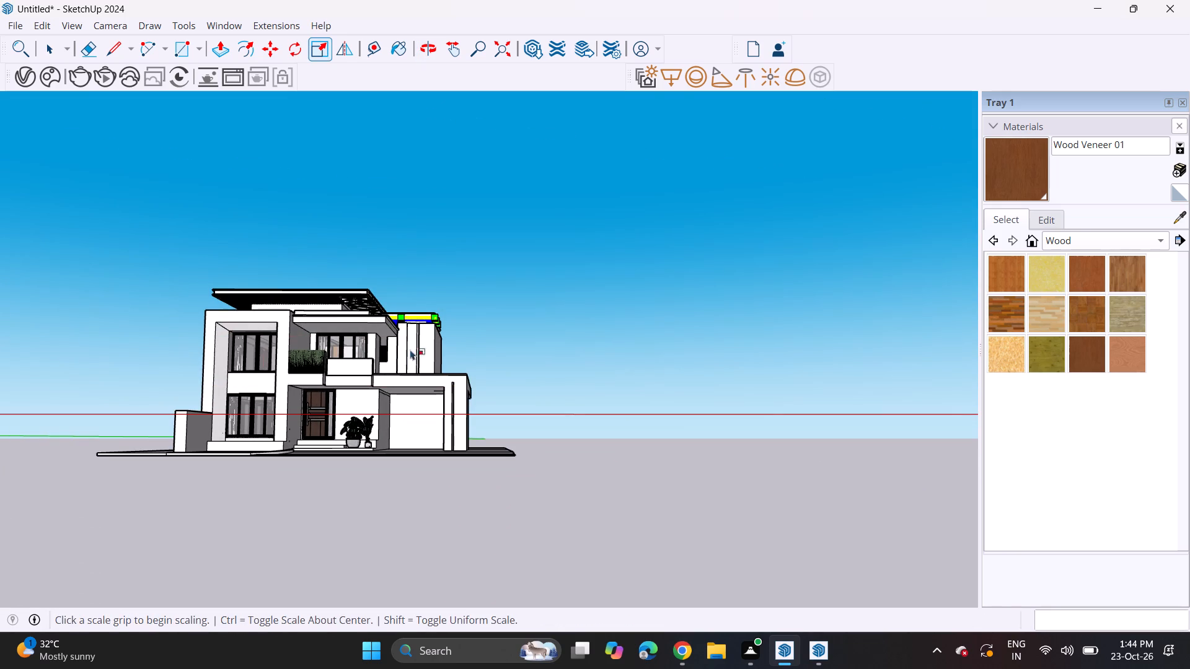
{"action": "key", "text": "space"}
{"action": "left_click", "coordinate": [452, 334]}
{"action": "scroll", "coordinate": [270, 362], "scroll_direction": "up", "scroll_amount": 7}
{"action": "middle_click_drag", "start_coordinate": [266, 362], "coordinate": [296, 365]}
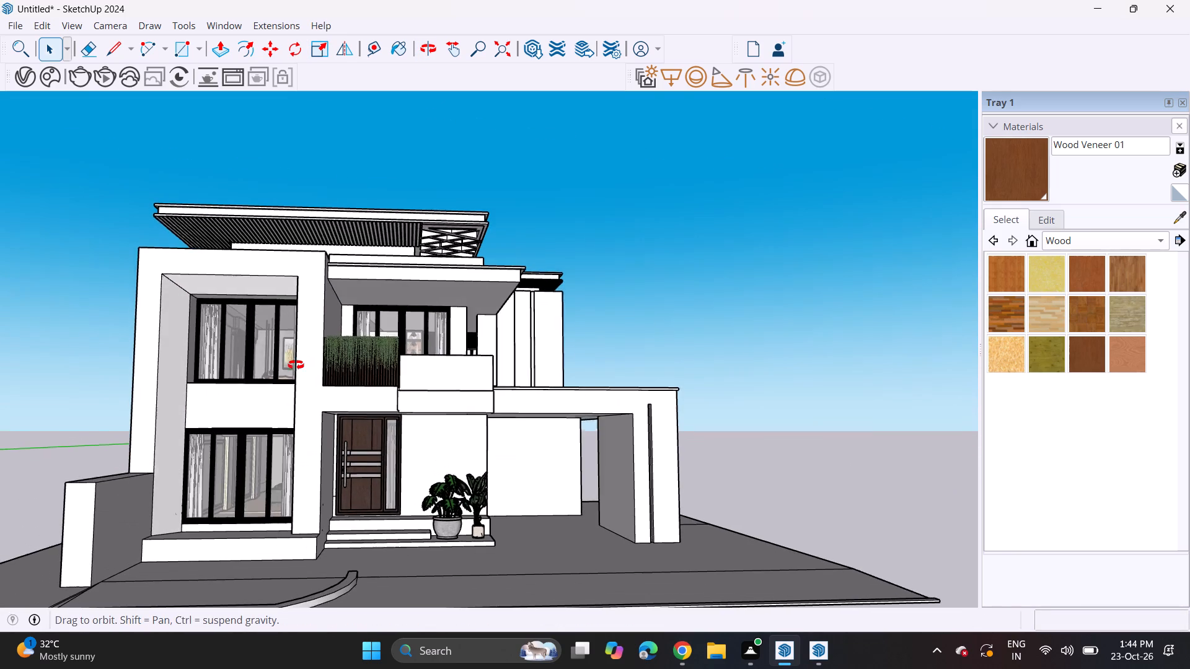
{"action": "middle_click_drag", "start_coordinate": [296, 365], "coordinate": [294, 366]}
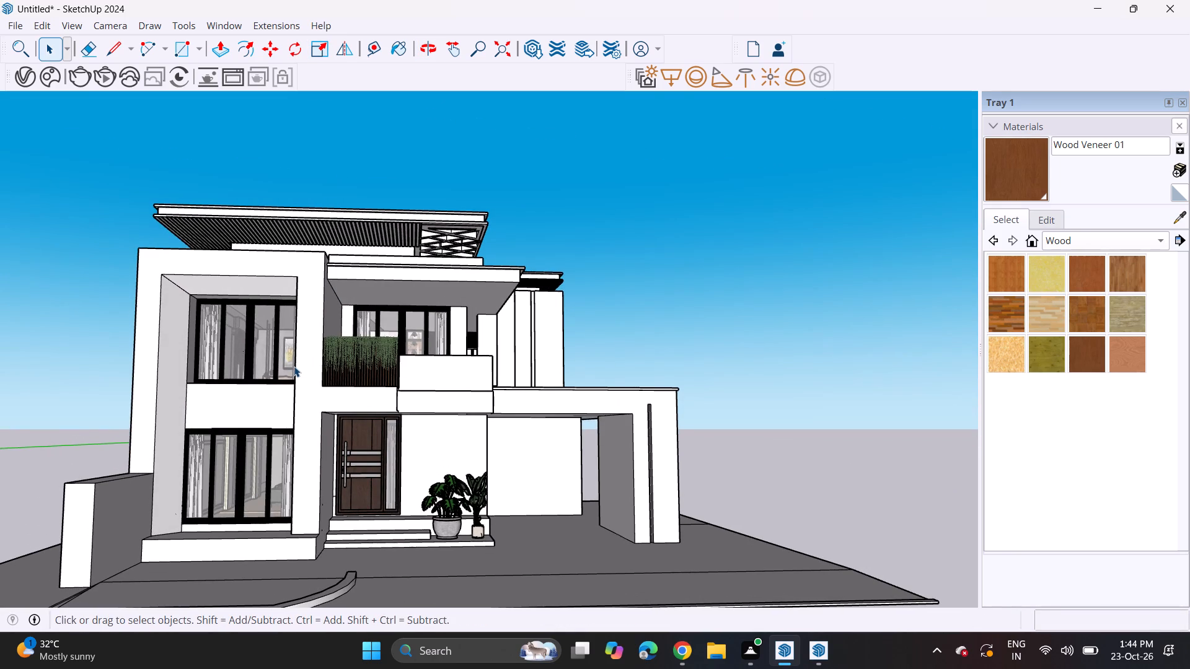
{"action": "scroll", "coordinate": [294, 366], "scroll_direction": "down", "scroll_amount": 5}
{"action": "middle_click_drag", "start_coordinate": [293, 357], "coordinate": [294, 425]}
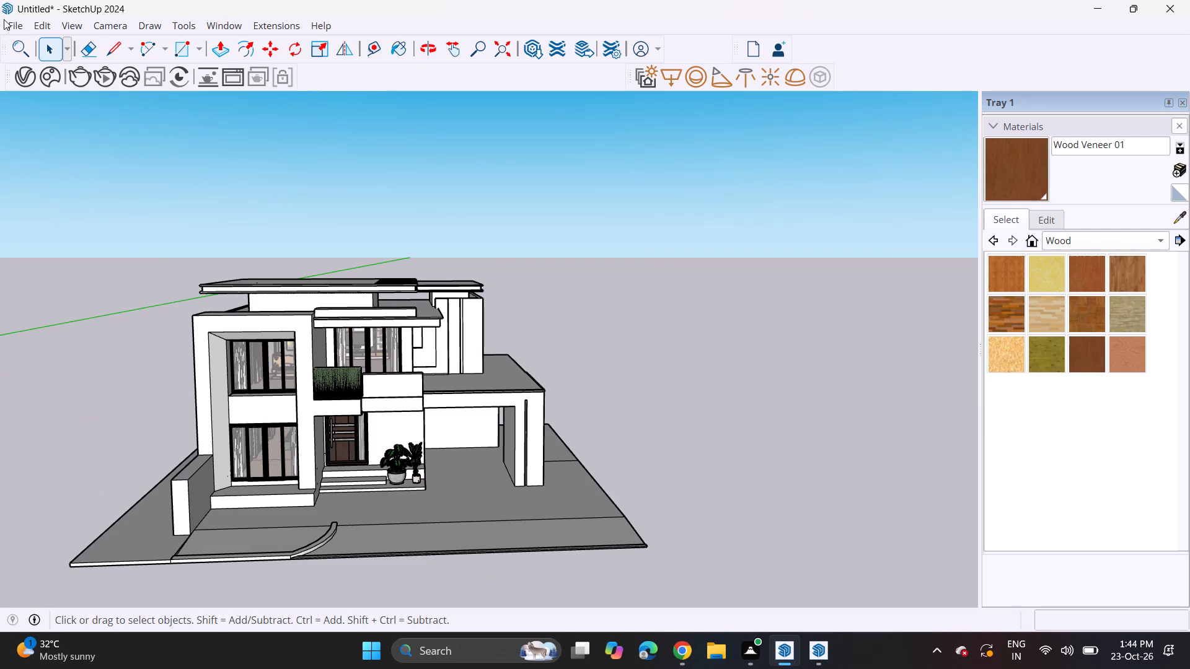
Import the Component_1 grass panel from the Downloads folder and place it at the slab's front edge near the boundary wall.
{"action": "left_click", "coordinate": [14, 26]}
{"action": "left_click", "coordinate": [48, 238]}
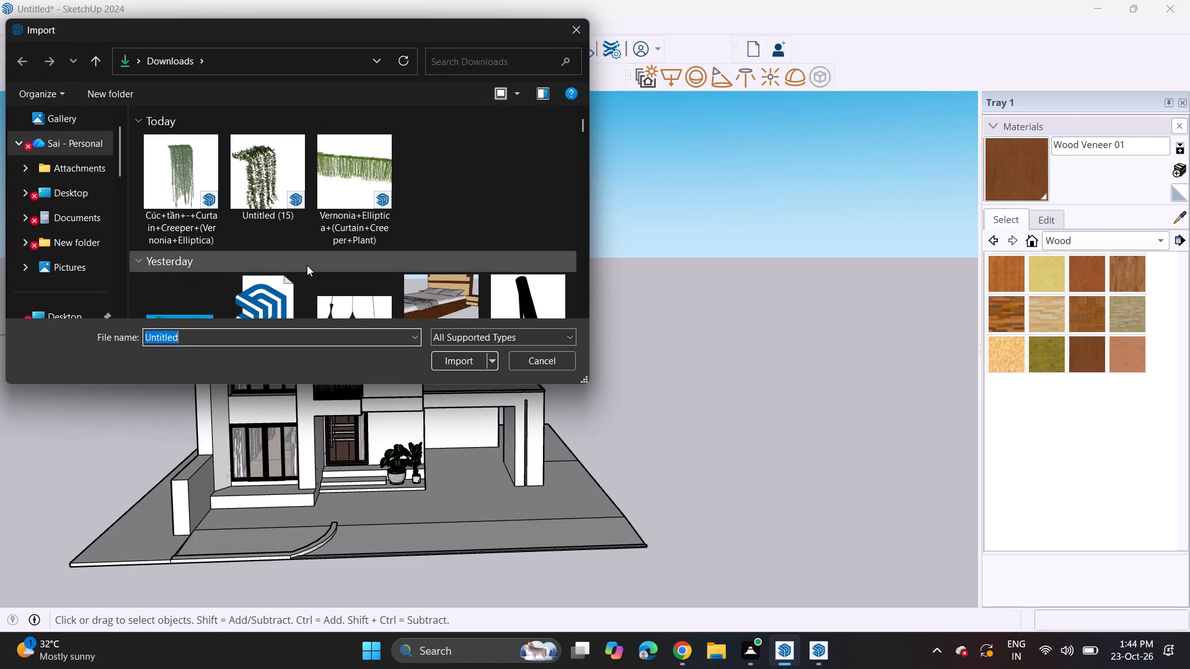
{"action": "scroll", "coordinate": [307, 265], "scroll_direction": "down", "scroll_amount": 2}
{"action": "scroll", "coordinate": [357, 246], "scroll_direction": "down", "scroll_amount": 6}
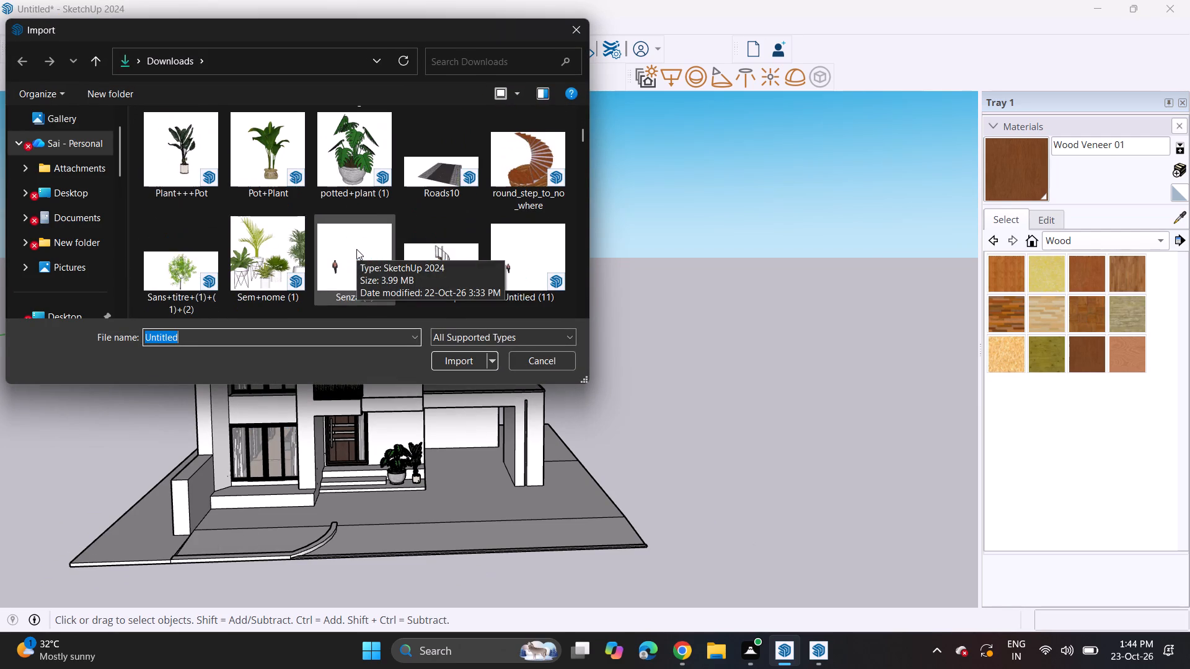
{"action": "scroll", "coordinate": [356, 249], "scroll_direction": "down", "scroll_amount": 3}
{"action": "scroll", "coordinate": [356, 249], "scroll_direction": "up", "scroll_amount": 3}
{"action": "scroll", "coordinate": [356, 250], "scroll_direction": "down", "scroll_amount": 3}
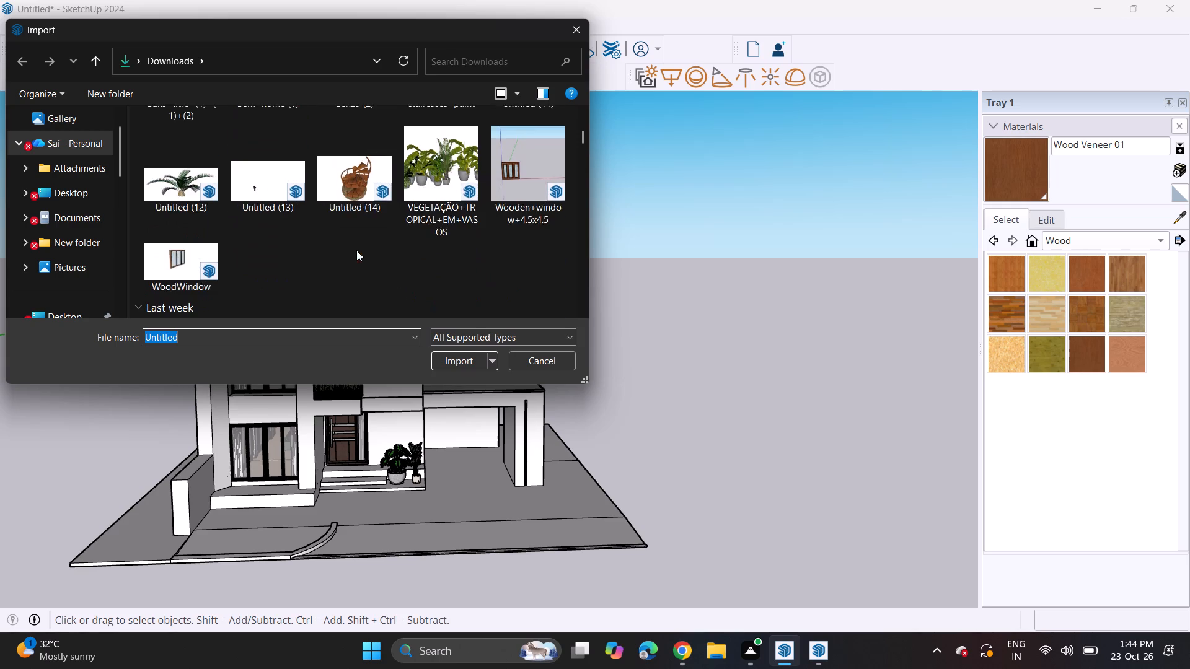
{"action": "scroll", "coordinate": [356, 250], "scroll_direction": "down", "scroll_amount": 19}
{"action": "scroll", "coordinate": [355, 250], "scroll_direction": "down", "scroll_amount": 9}
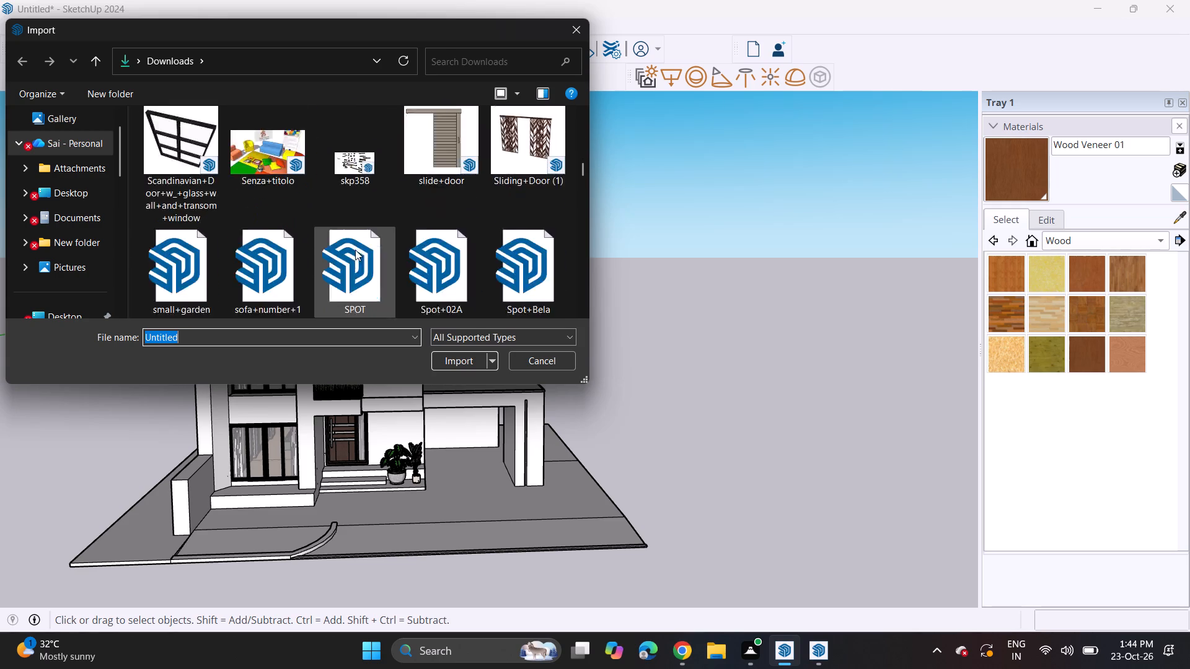
{"action": "scroll", "coordinate": [355, 250], "scroll_direction": "down", "scroll_amount": 10}
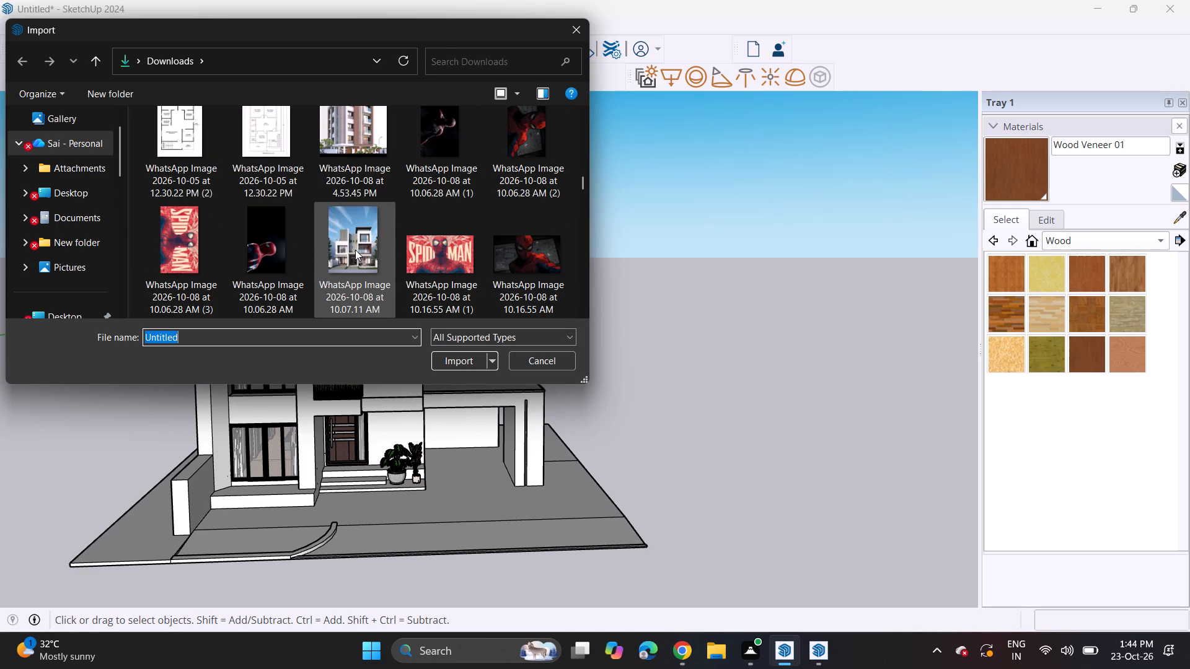
{"action": "scroll", "coordinate": [355, 250], "scroll_direction": "down", "scroll_amount": 16}
{"action": "scroll", "coordinate": [355, 250], "scroll_direction": "up", "scroll_amount": 13}
{"action": "scroll", "coordinate": [355, 250], "scroll_direction": "up", "scroll_amount": 16}
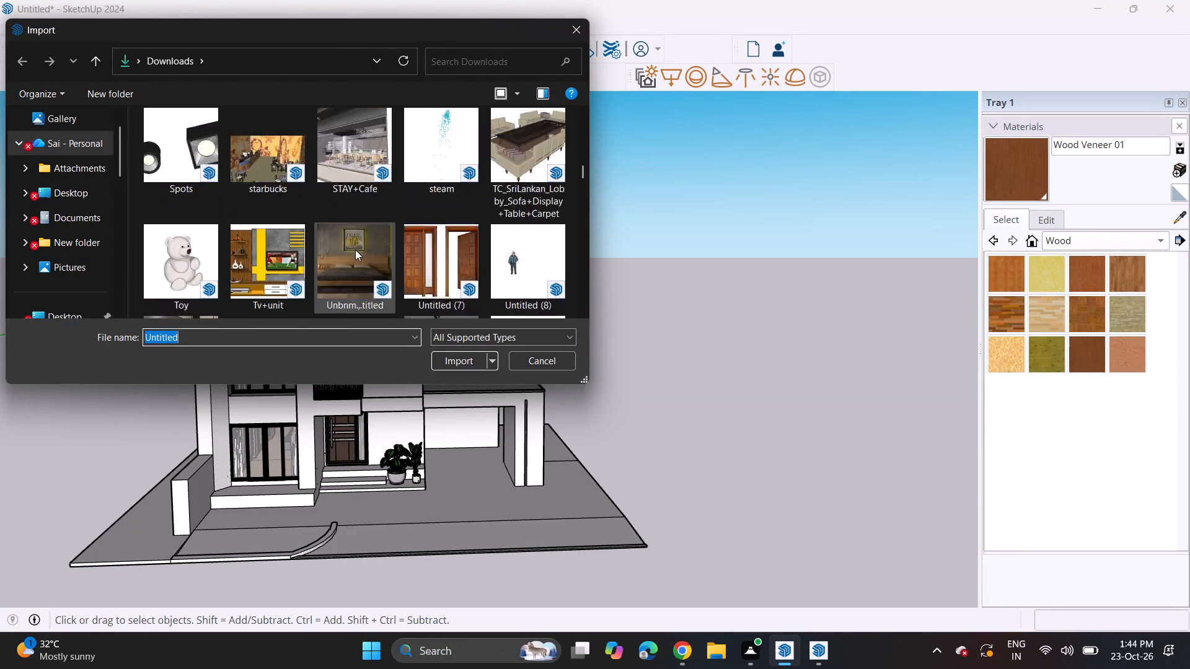
{"action": "scroll", "coordinate": [355, 250], "scroll_direction": "up", "scroll_amount": 16}
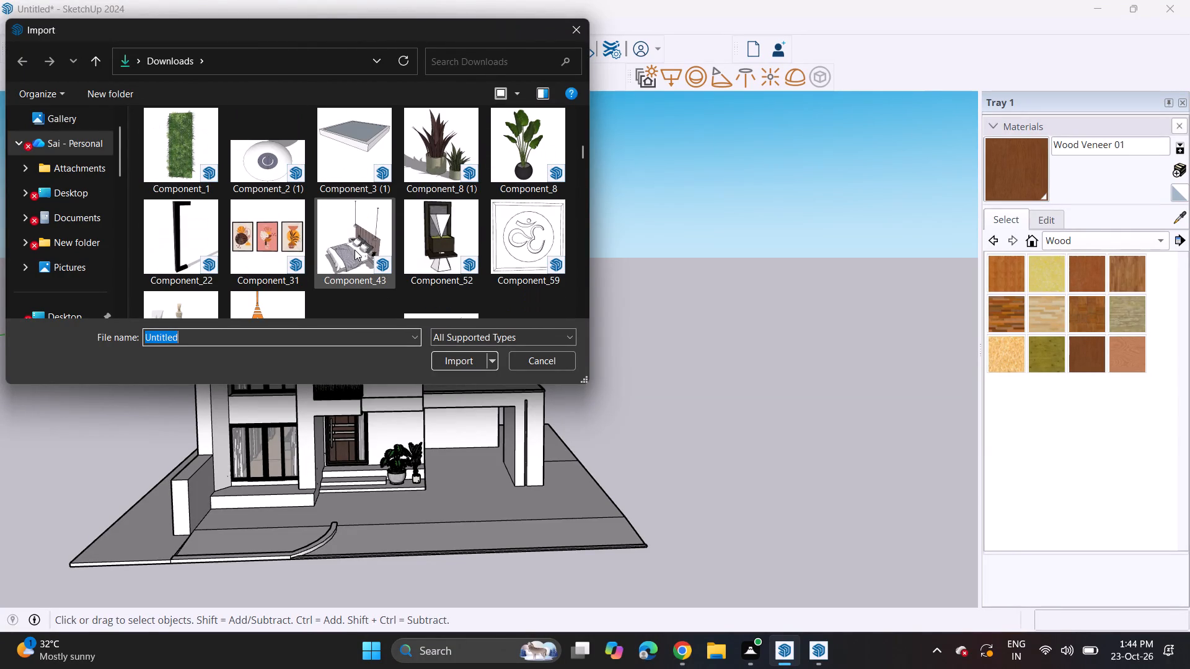
{"action": "left_click", "coordinate": [184, 173]}
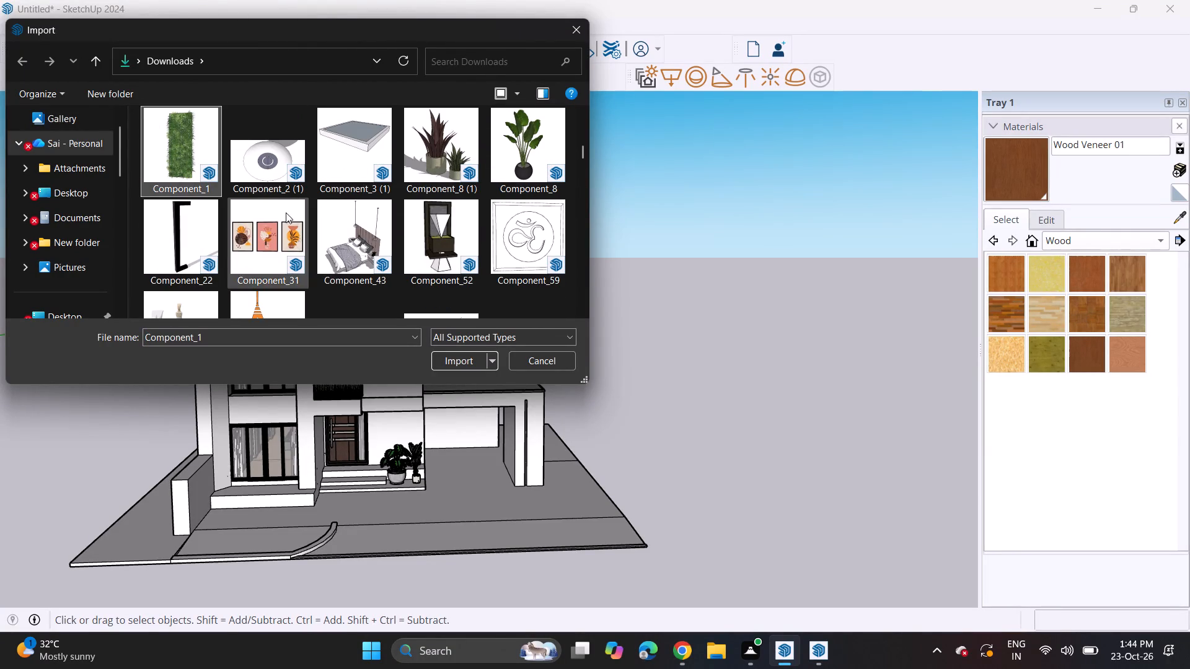
{"action": "scroll", "coordinate": [286, 212], "scroll_direction": "up", "scroll_amount": 6}
{"action": "scroll", "coordinate": [317, 224], "scroll_direction": "down", "scroll_amount": 1}
{"action": "scroll", "coordinate": [319, 224], "scroll_direction": "up", "scroll_amount": 7}
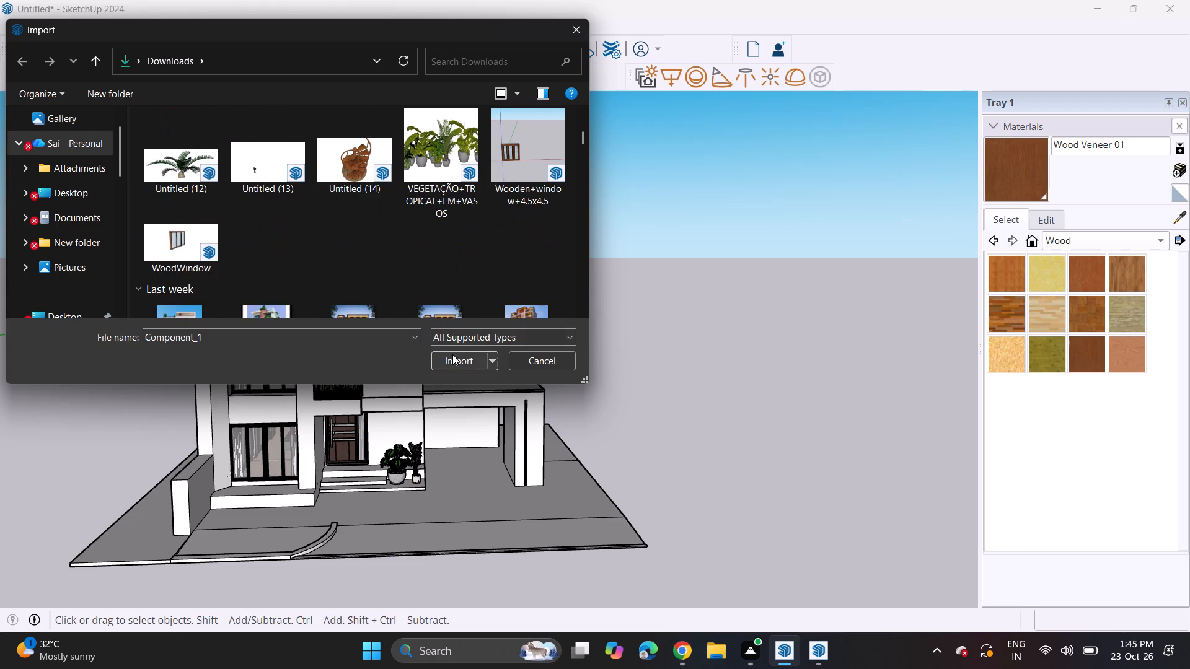
{"action": "left_click", "coordinate": [453, 352]}
{"action": "left_click", "coordinate": [721, 371]}
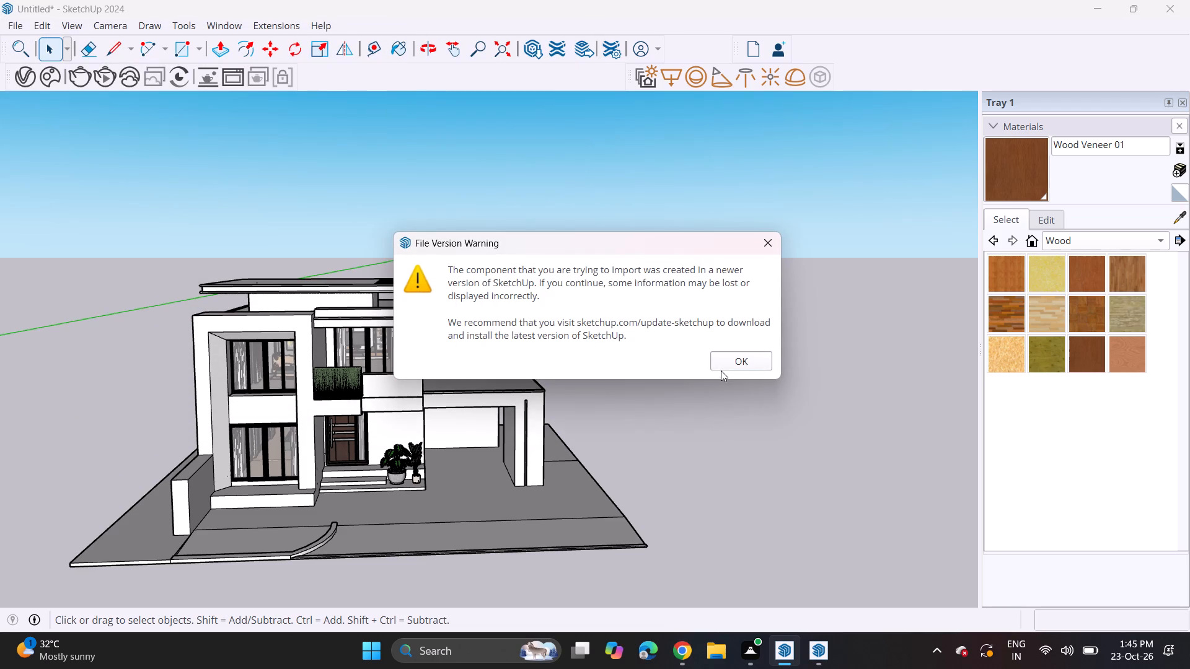
{"action": "left_click", "coordinate": [723, 364]}
{"action": "scroll", "coordinate": [298, 504], "scroll_direction": "down", "scroll_amount": 7}
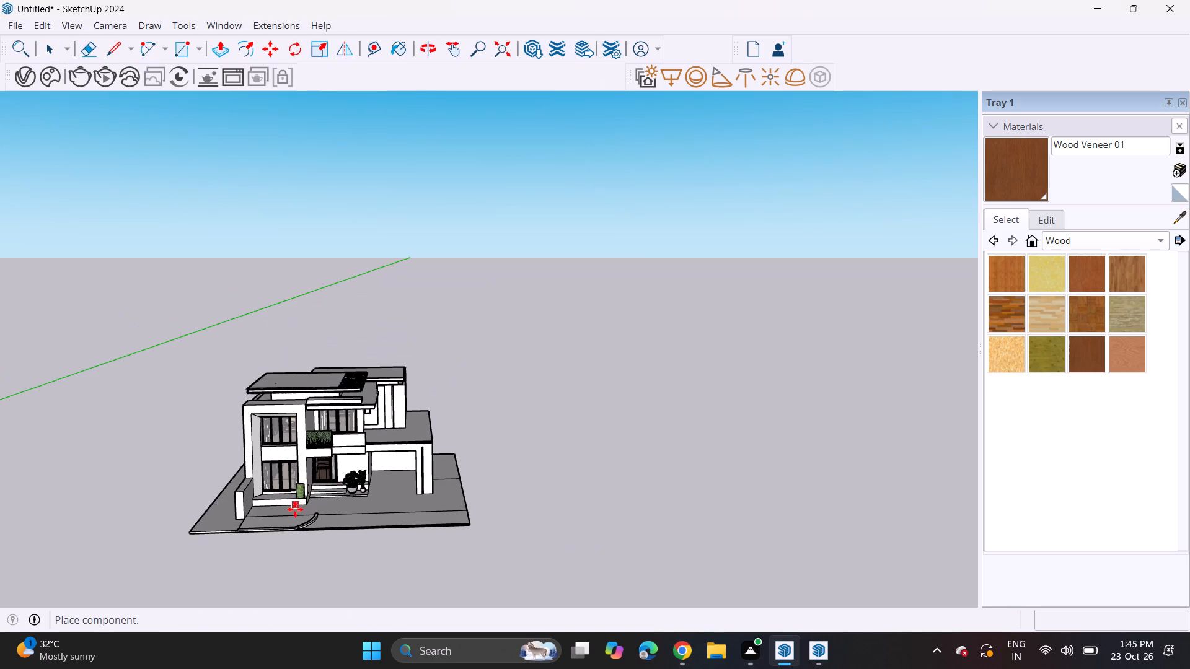
{"action": "left_click", "coordinate": [240, 530]}
Rotate the imported grass panel 90 degrees in the red-axis plane so that it lies flat.
{"action": "middle_click_drag", "start_coordinate": [279, 471], "coordinate": [239, 559]}
{"action": "middle_click_drag", "start_coordinate": [296, 530], "coordinate": [51, 455]}
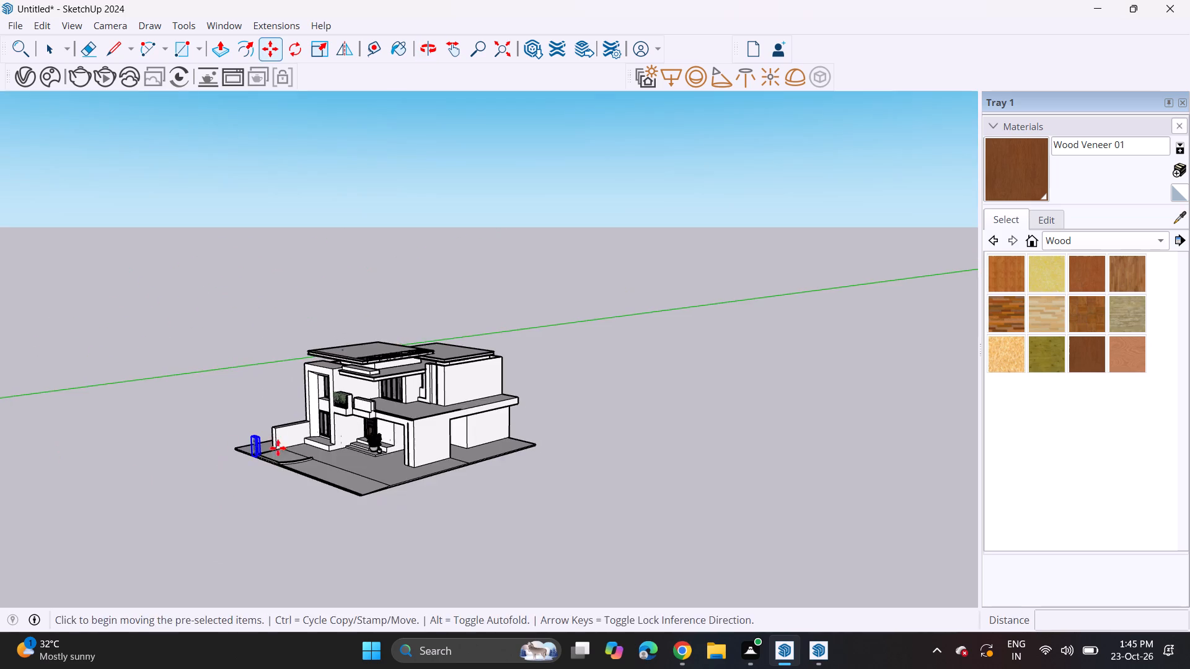
{"action": "scroll", "coordinate": [320, 450], "scroll_direction": "up", "scroll_amount": 2}
{"action": "middle_click_drag", "start_coordinate": [320, 452], "coordinate": [152, 352]}
{"action": "left_click", "coordinate": [292, 51]}
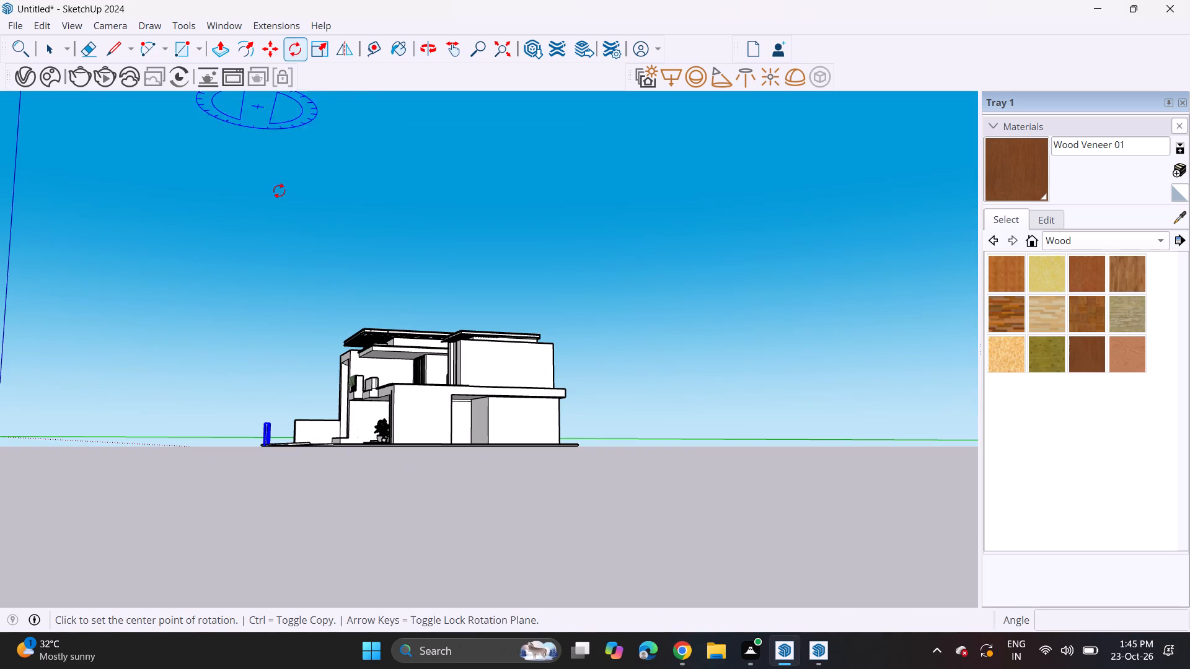
{"action": "left_click", "coordinate": [144, 395]}
{"action": "left_click", "coordinate": [166, 390]}
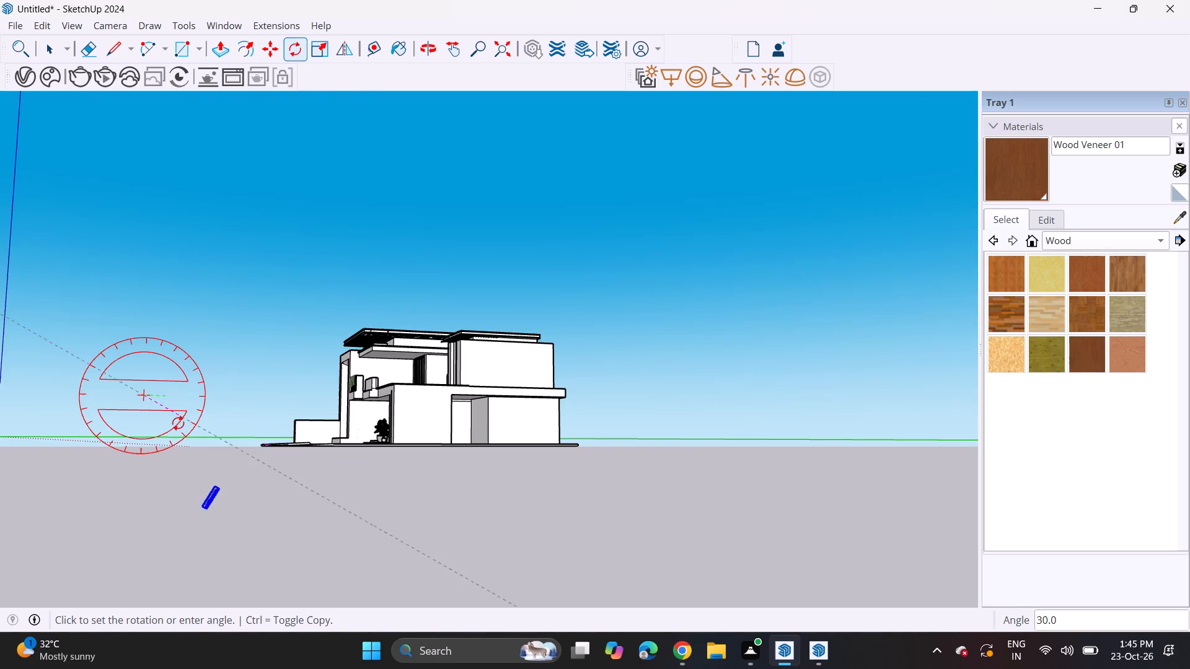
{"action": "left_click", "coordinate": [141, 445]}
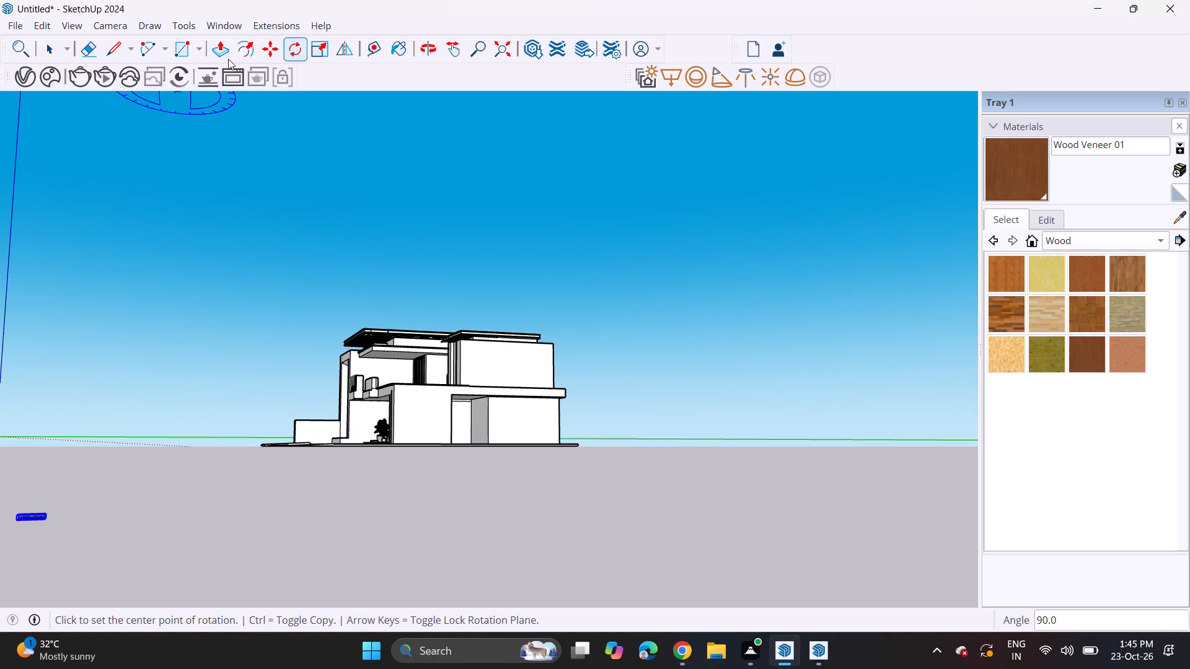
Move the flat grass panel about 108' 1" to the slab corner between the boundary wall and the curved kerb.
{"action": "left_click", "coordinate": [267, 58]}
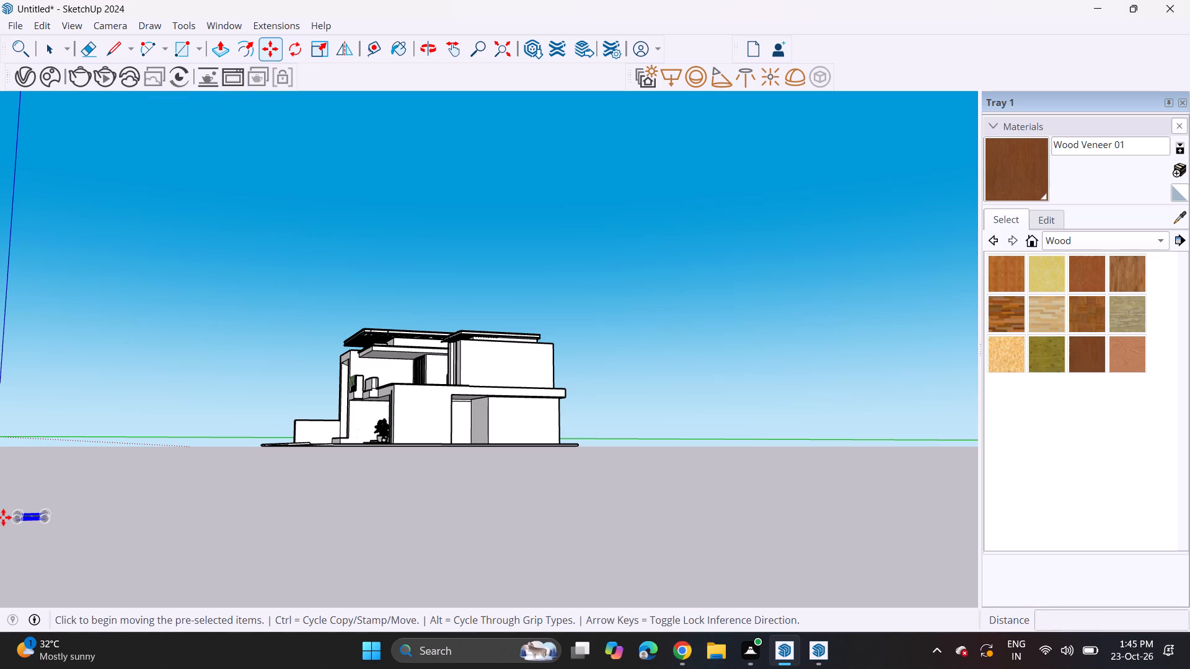
{"action": "left_click", "coordinate": [5, 518]}
{"action": "scroll", "coordinate": [186, 401], "scroll_direction": "up", "scroll_amount": 1}
{"action": "middle_click_drag", "start_coordinate": [191, 404], "coordinate": [231, 548]}
{"action": "scroll", "coordinate": [271, 496], "scroll_direction": "up", "scroll_amount": 3}
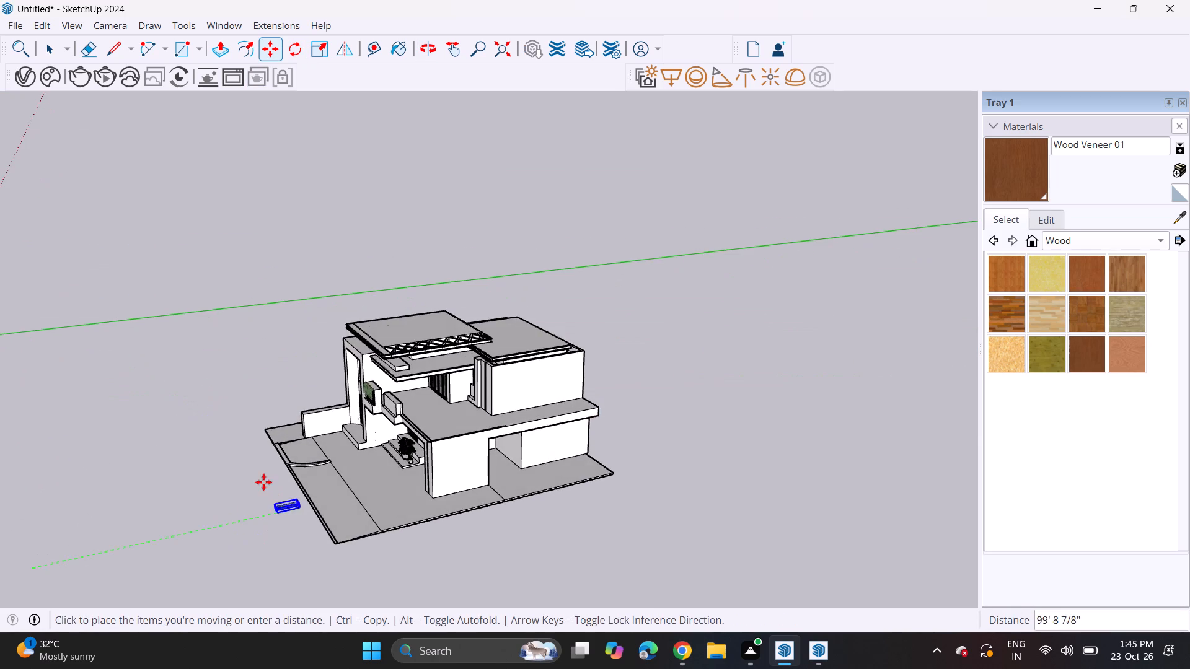
{"action": "scroll", "coordinate": [263, 482], "scroll_direction": "up", "scroll_amount": 16}
{"action": "scroll", "coordinate": [271, 415], "scroll_direction": "up", "scroll_amount": 1}
{"action": "scroll", "coordinate": [271, 415], "scroll_direction": "down", "scroll_amount": 1}
{"action": "scroll", "coordinate": [271, 415], "scroll_direction": "up", "scroll_amount": 4}
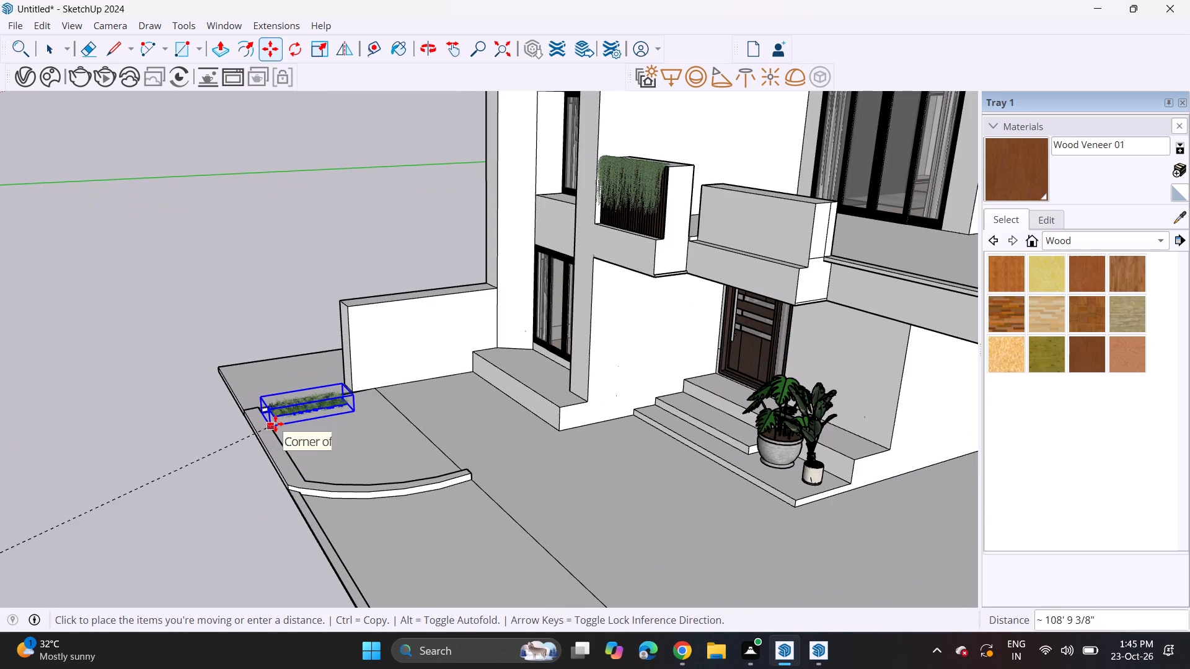
{"action": "left_click", "coordinate": [267, 432]}
Move the grass panel by its lower front corner toward the inner side of the kerb.
{"action": "scroll", "coordinate": [315, 424], "scroll_direction": "up", "scroll_amount": 11}
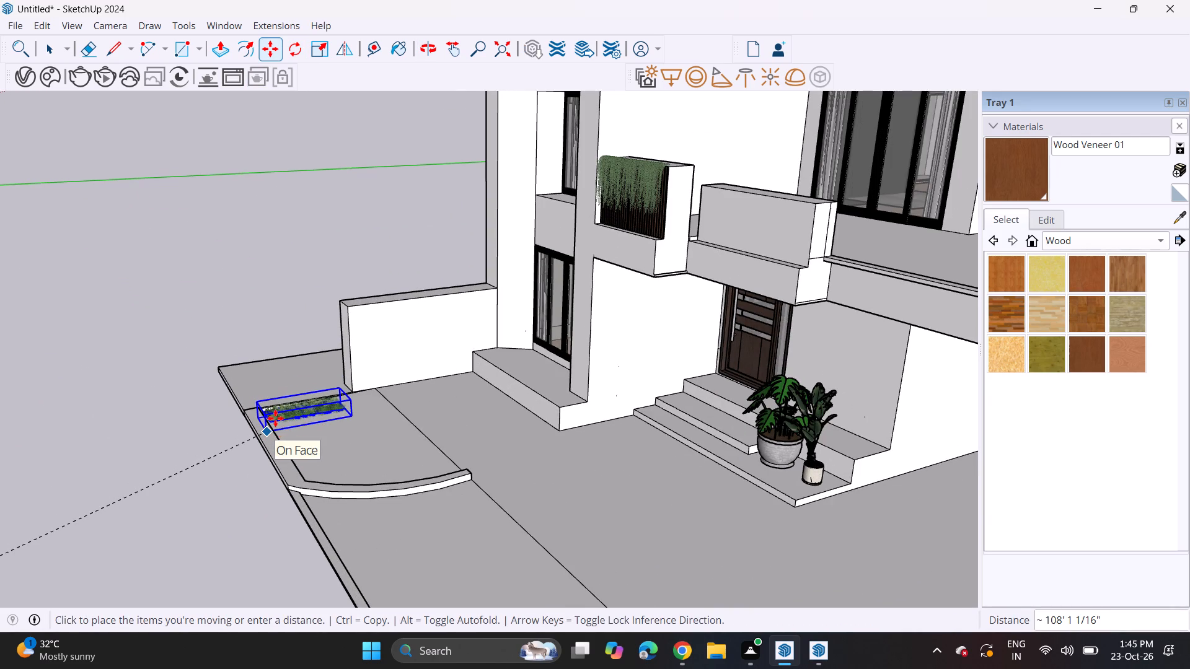
{"action": "scroll", "coordinate": [275, 421], "scroll_direction": "up", "scroll_amount": 12}
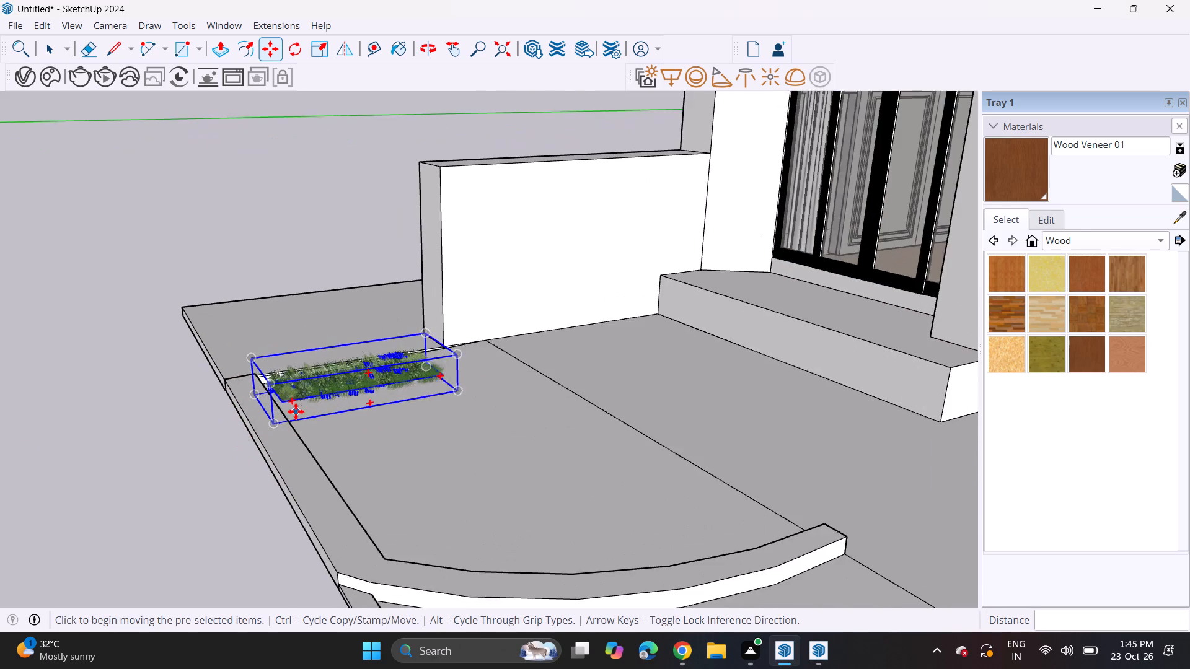
{"action": "scroll", "coordinate": [296, 411], "scroll_direction": "up", "scroll_amount": 10}
{"action": "middle_click_drag", "start_coordinate": [292, 419], "coordinate": [203, 357]}
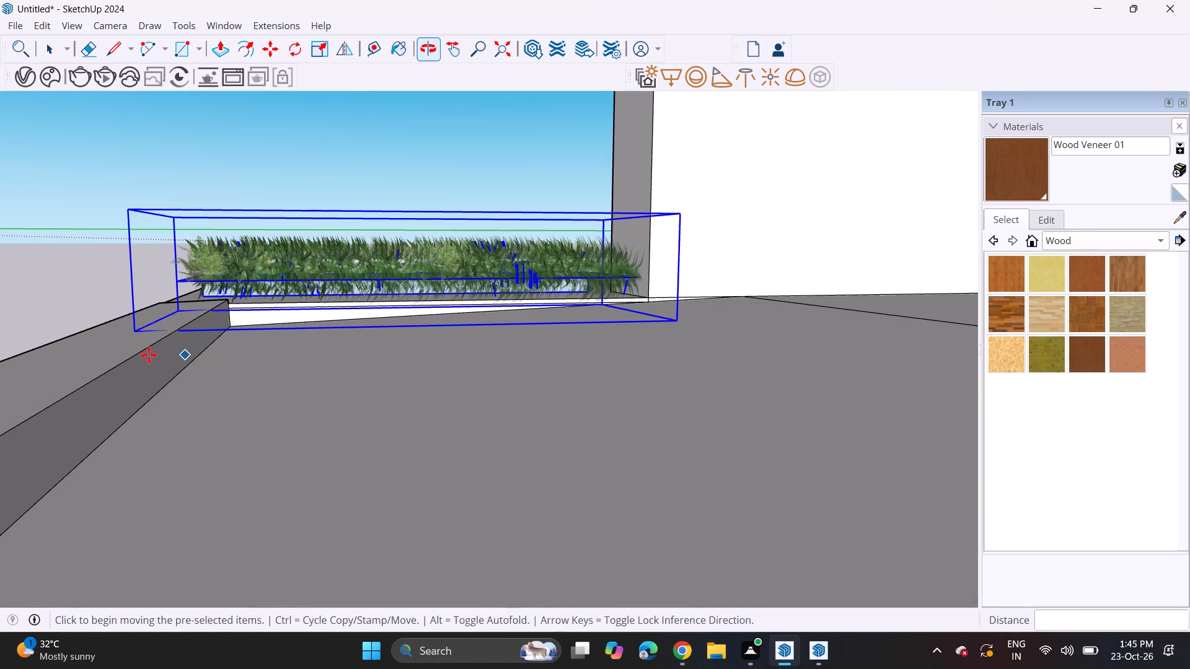
{"action": "left_click", "coordinate": [133, 331]}
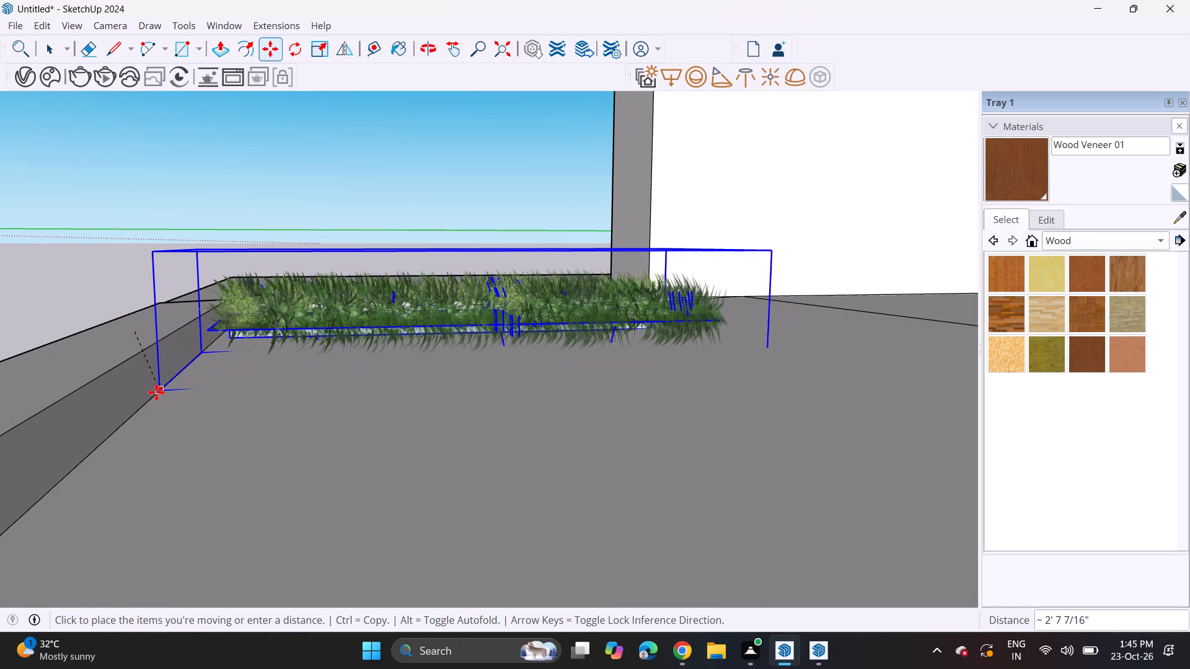
{"action": "left_click", "coordinate": [157, 403]}
Move the grass panel down about 2' 11" toward the slab surface beside the kerb's inner edge.
{"action": "middle_click_drag", "start_coordinate": [220, 315], "coordinate": [263, 323]}
{"action": "scroll", "coordinate": [229, 324], "scroll_direction": "down", "scroll_amount": 5}
{"action": "middle_click_drag", "start_coordinate": [229, 325], "coordinate": [315, 357]}
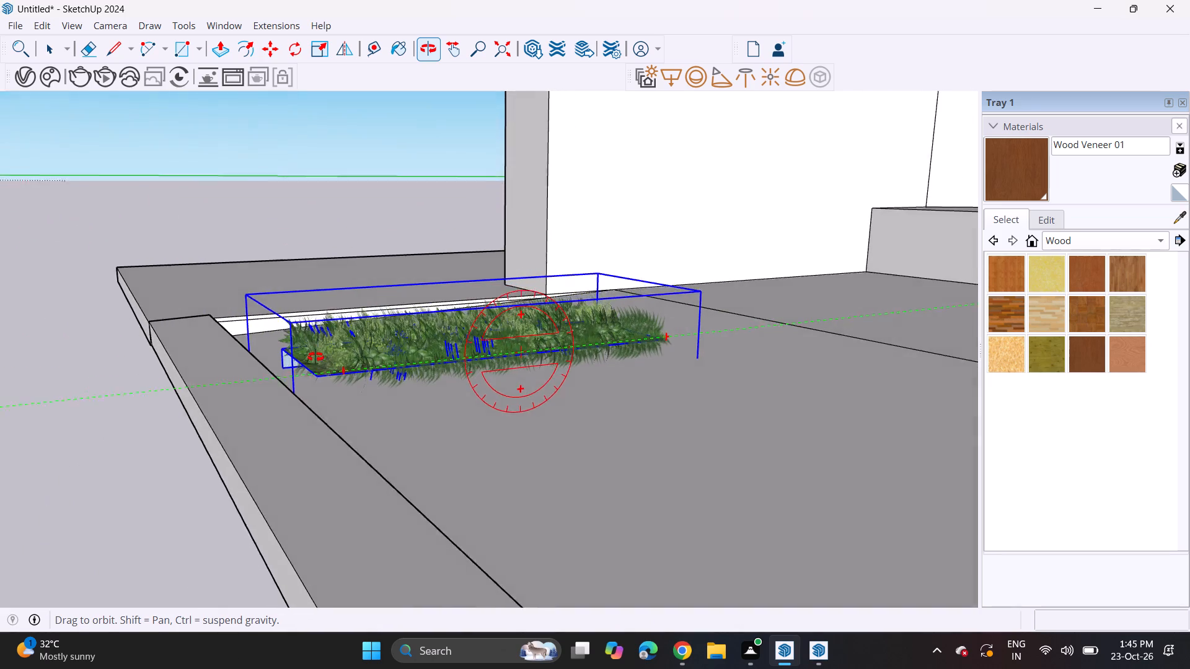
{"action": "middle_click_drag", "start_coordinate": [315, 357], "coordinate": [315, 360]}
{"action": "left_click", "coordinate": [309, 343]}
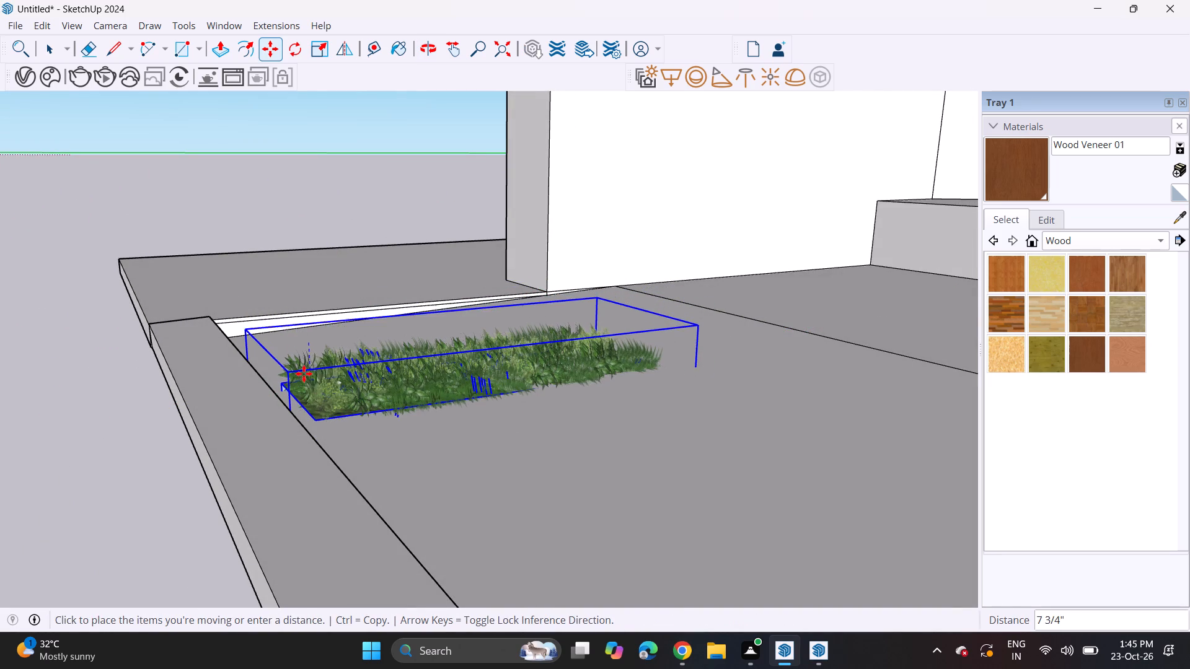
{"action": "left_click", "coordinate": [301, 382]}
{"action": "middle_click_drag", "start_coordinate": [244, 334], "coordinate": [366, 375]}
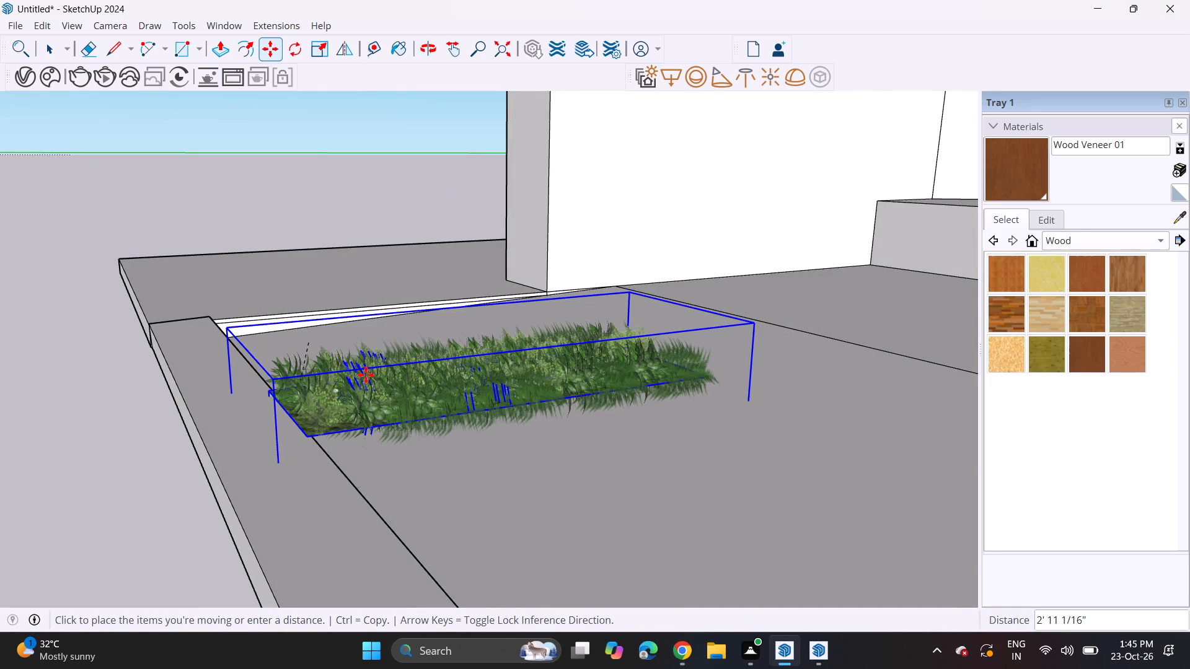
Scale the grass panel to about 1.68 in depth on the blue scale and 1.70 in width on the red scale.
{"action": "middle_click_drag", "start_coordinate": [366, 375], "coordinate": [415, 390]}
{"action": "scroll", "coordinate": [249, 357], "scroll_direction": "down", "scroll_amount": 6}
{"action": "scroll", "coordinate": [244, 357], "scroll_direction": "up", "scroll_amount": 1}
{"action": "middle_click_drag", "start_coordinate": [177, 332], "coordinate": [532, 414]}
{"action": "scroll", "coordinate": [487, 404], "scroll_direction": "down", "scroll_amount": 1}
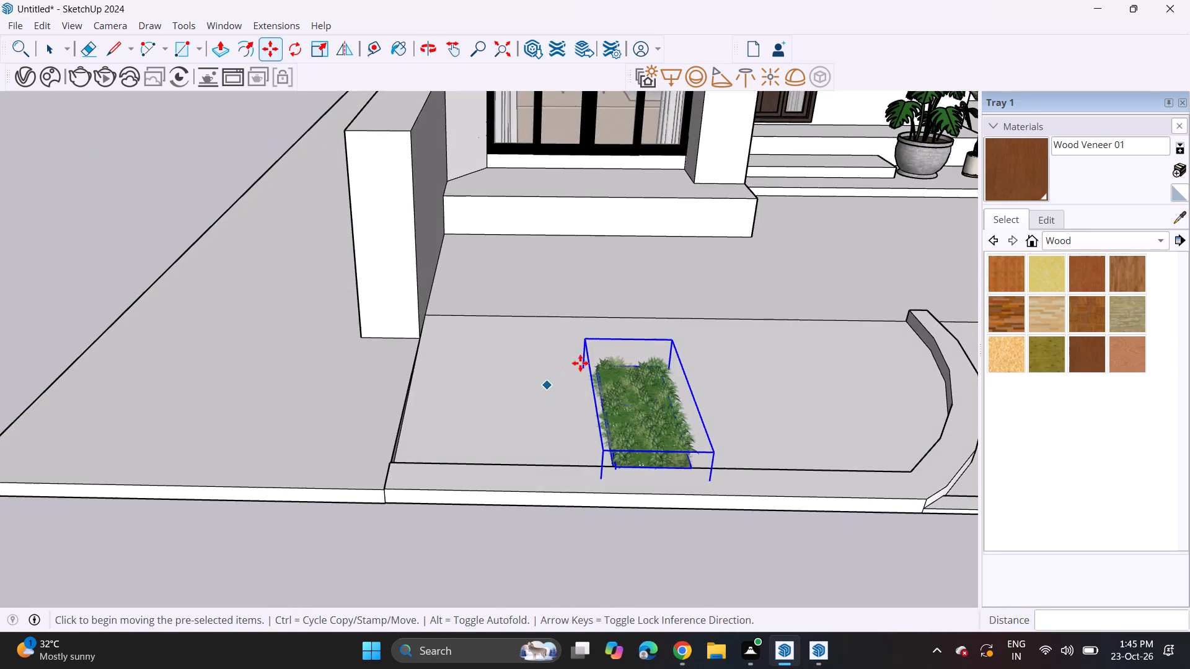
{"action": "scroll", "coordinate": [581, 363], "scroll_direction": "up", "scroll_amount": 4}
{"action": "middle_click_drag", "start_coordinate": [583, 367], "coordinate": [363, 327], "text": "shift"}
{"action": "scroll", "coordinate": [361, 325], "scroll_direction": "down", "scroll_amount": 6}
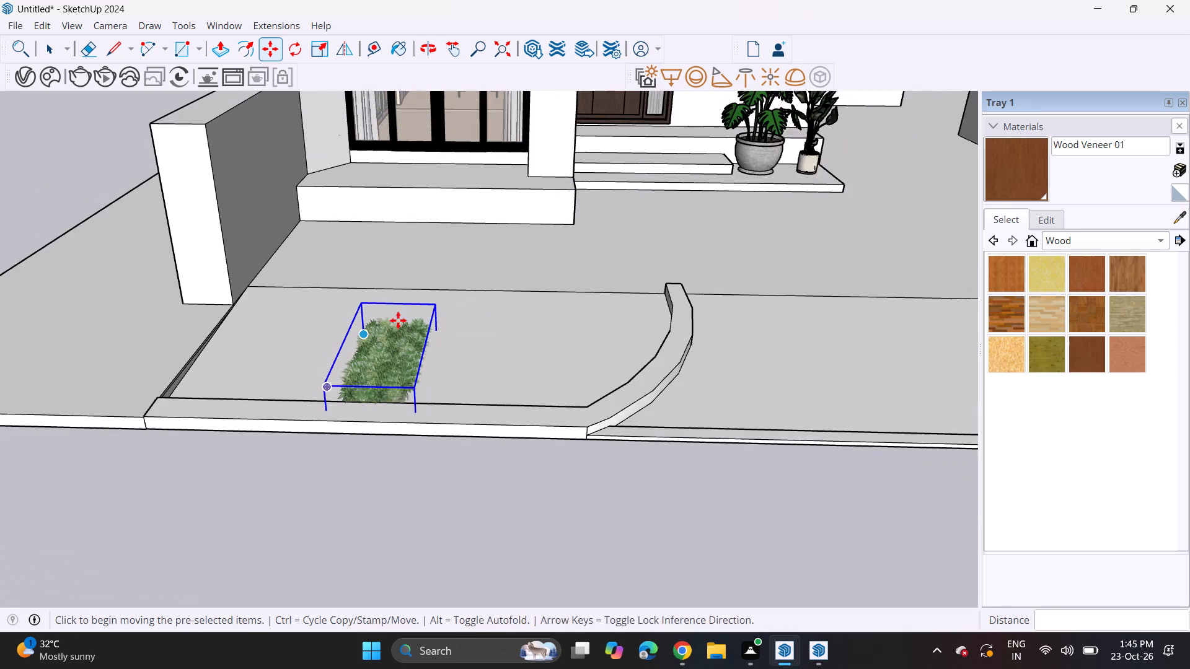
{"action": "middle_click_drag", "start_coordinate": [413, 321], "coordinate": [420, 391]}
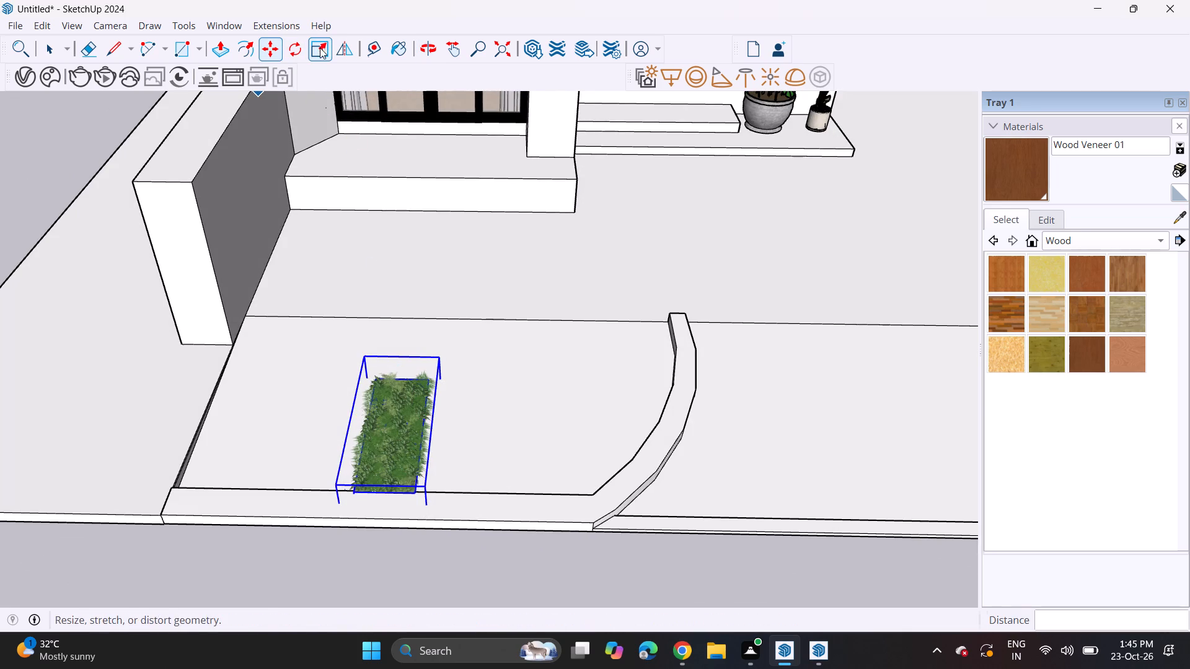
{"action": "left_click", "coordinate": [320, 48]}
{"action": "left_click", "coordinate": [407, 369]}
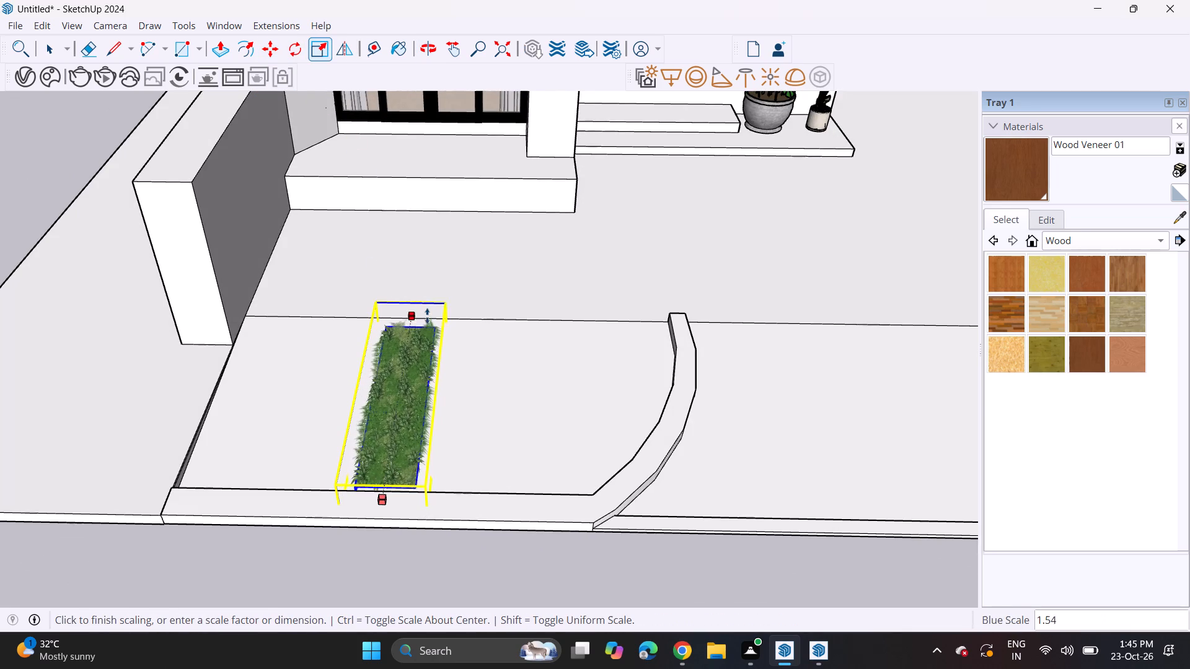
{"action": "left_click", "coordinate": [430, 305]}
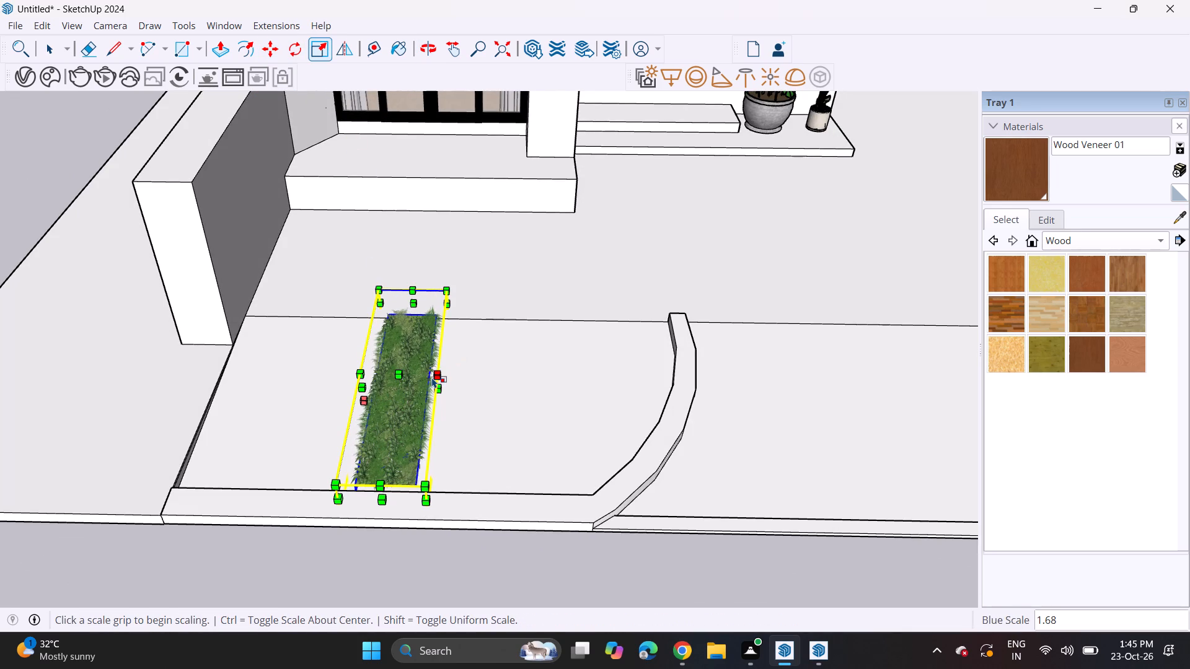
{"action": "left_click", "coordinate": [440, 386]}
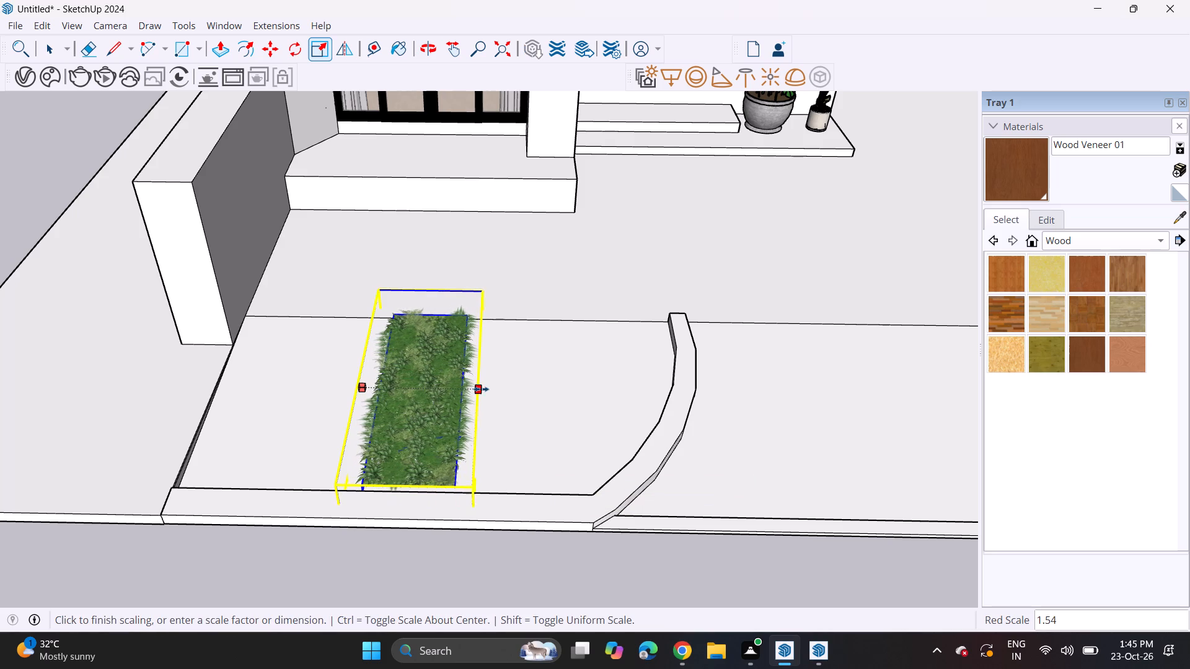
{"action": "left_click", "coordinate": [492, 391]}
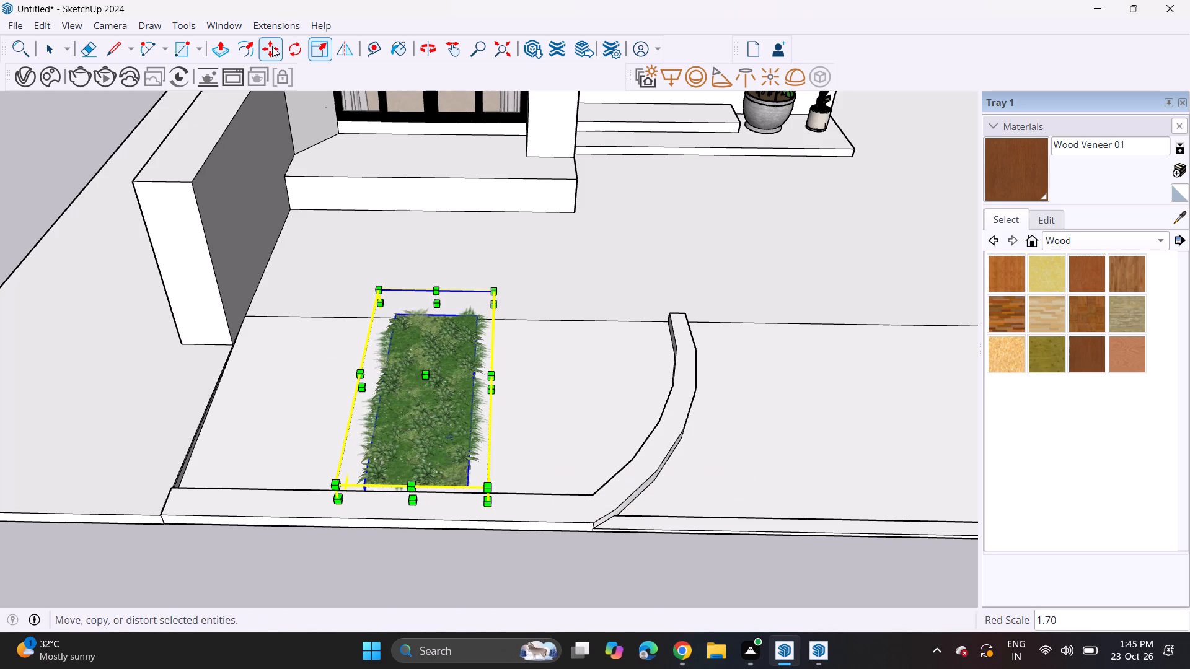
Move the enlarged grass panel about 10' 4" along the red axis to the bed's end beside the boundary wall.
{"action": "left_click", "coordinate": [272, 46]}
{"action": "left_click", "coordinate": [407, 382]}
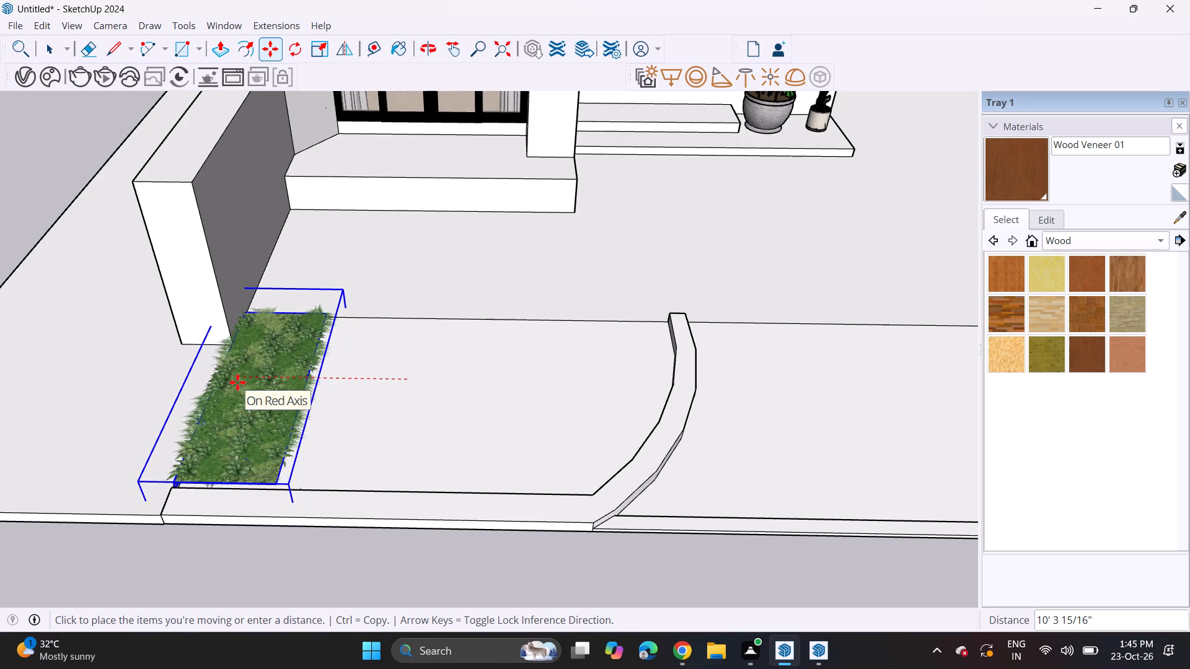
{"action": "left_click", "coordinate": [237, 382]}
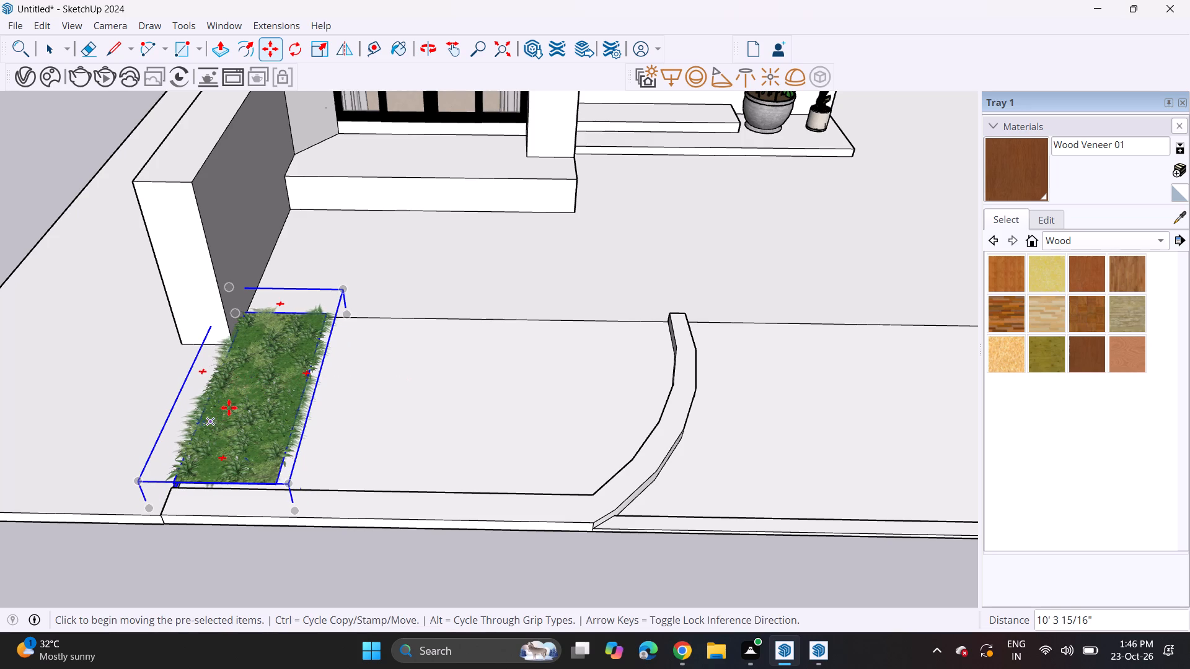
Copy the grass panel about 6' 4" along the red axis and shift the copy back about 1' against the first panel.
{"action": "left_click", "coordinate": [240, 406]}
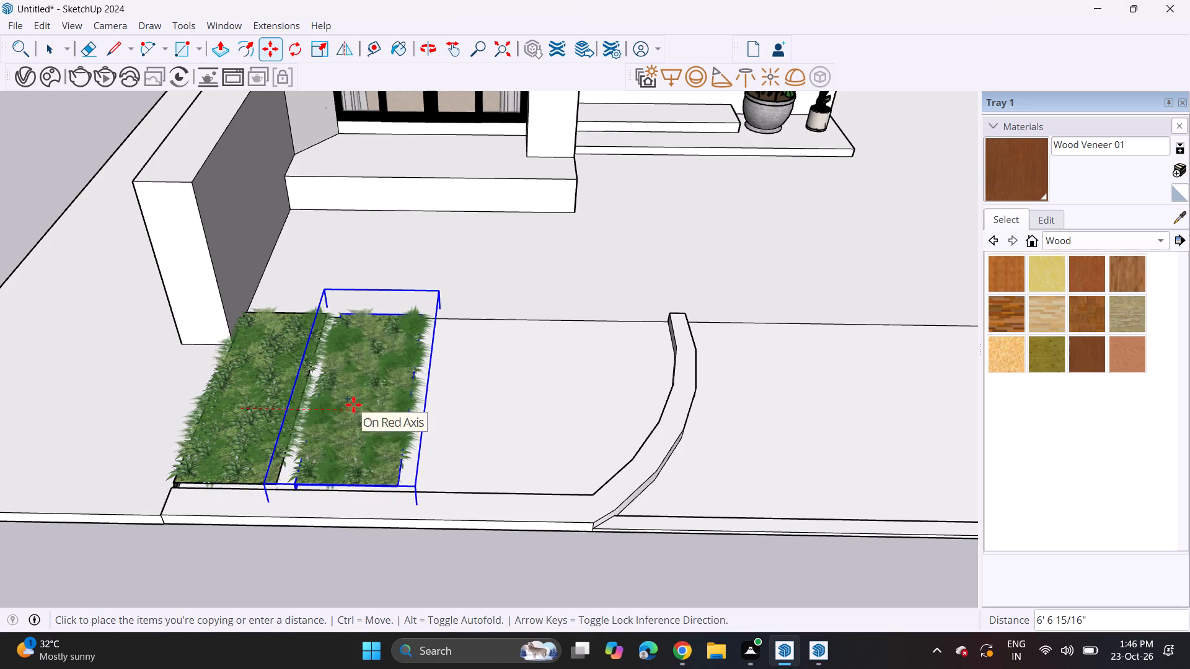
{"action": "left_click", "coordinate": [350, 407]}
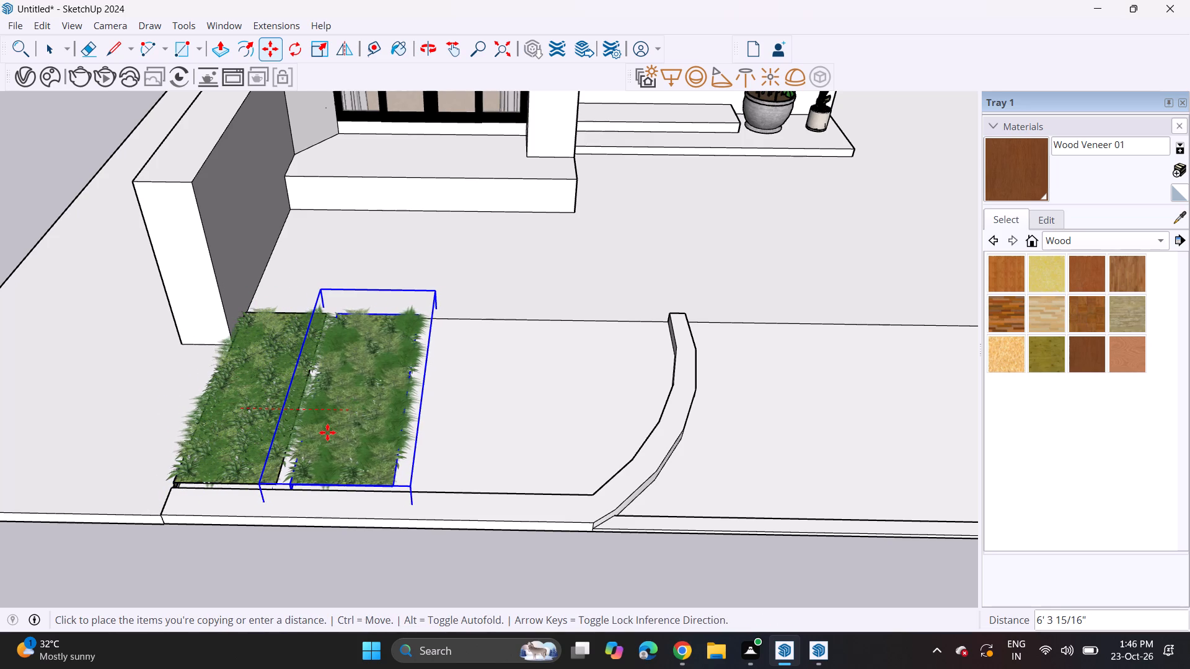
{"action": "left_click", "coordinate": [326, 434]}
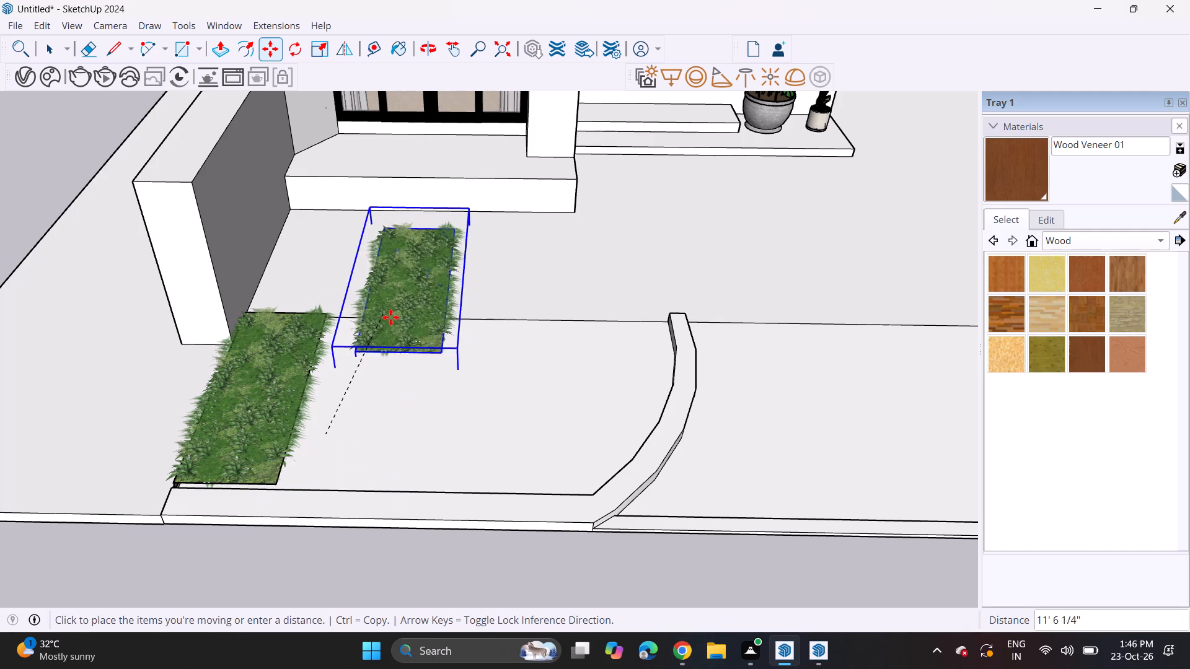
{"action": "left_click", "coordinate": [309, 427]}
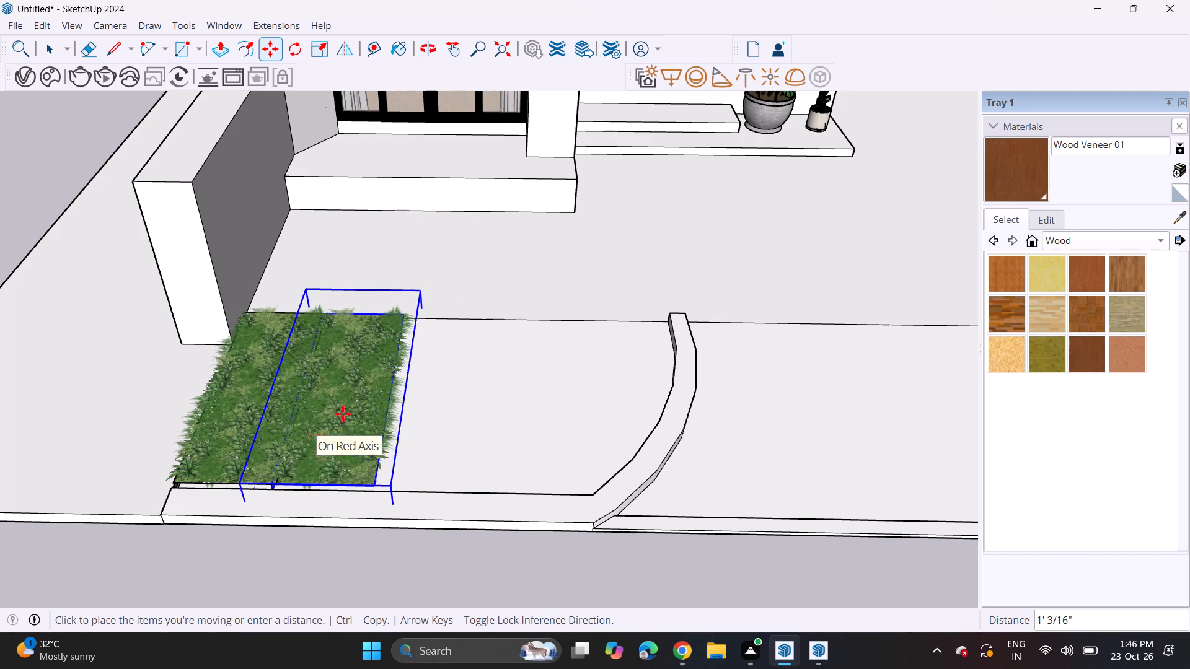
Add two more grass panel copies along the red axis, side by side, up to where the kerb starts curving.
{"action": "left_click", "coordinate": [333, 422]}
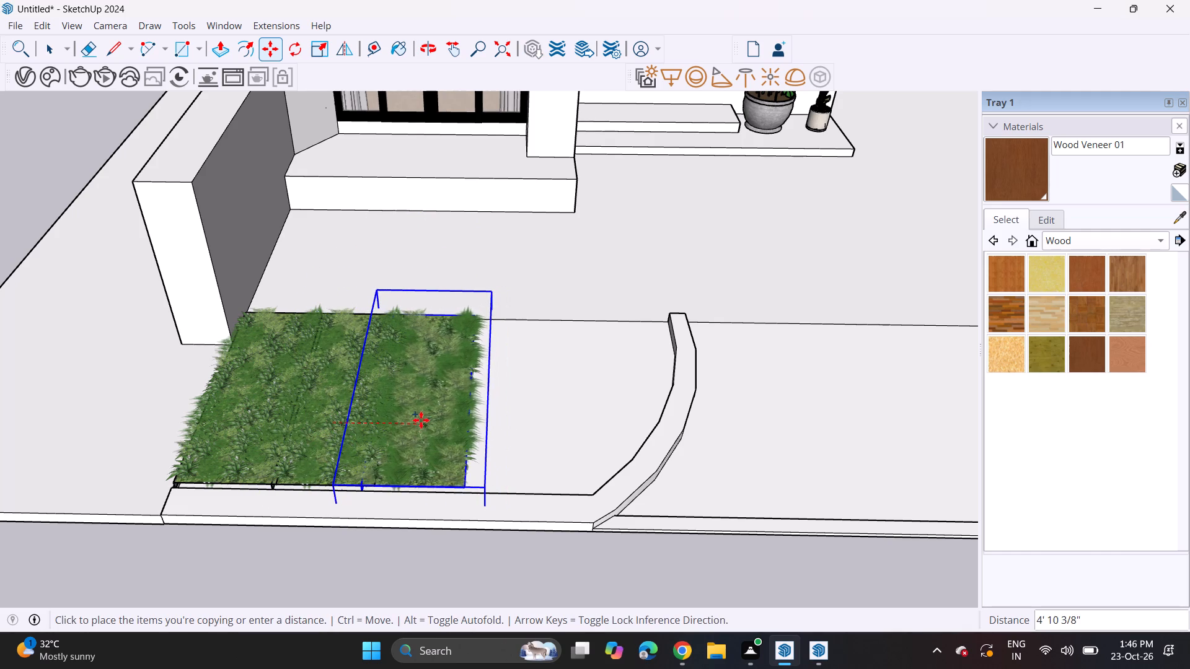
{"action": "left_click", "coordinate": [430, 421]}
{"action": "left_click", "coordinate": [406, 444]}
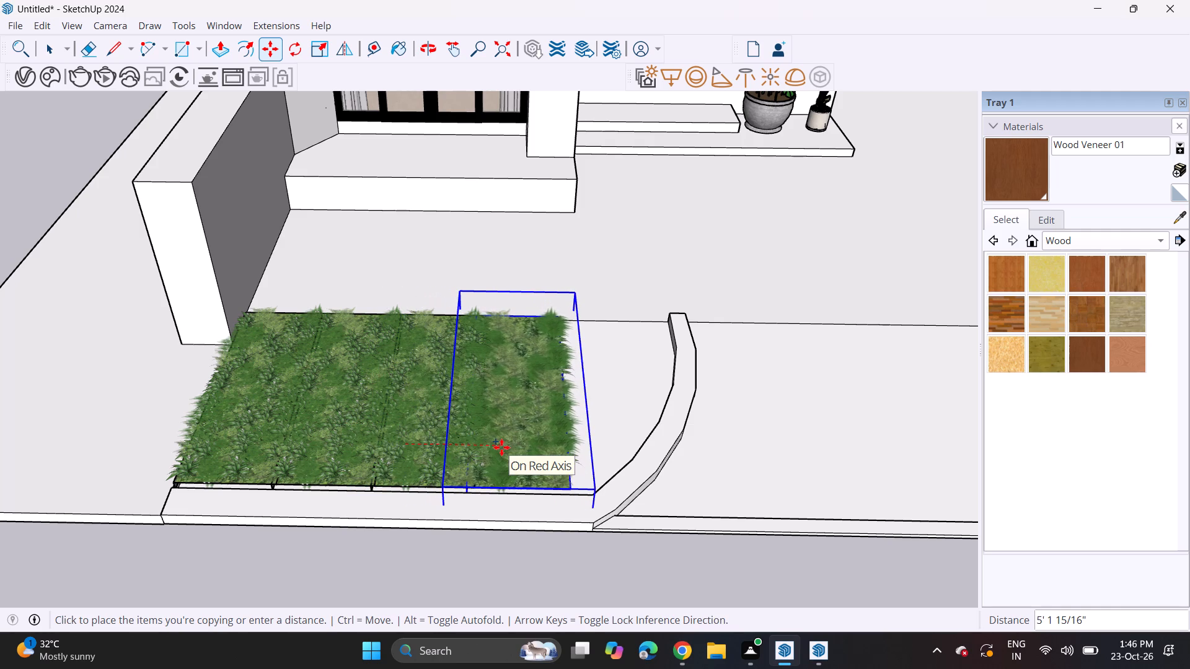
{"action": "left_click", "coordinate": [506, 450]}
Copy the end grass panel about 8' 8" into the curved part of the bed and raise the copy about 1' 8".
{"action": "left_click", "coordinate": [489, 421]}
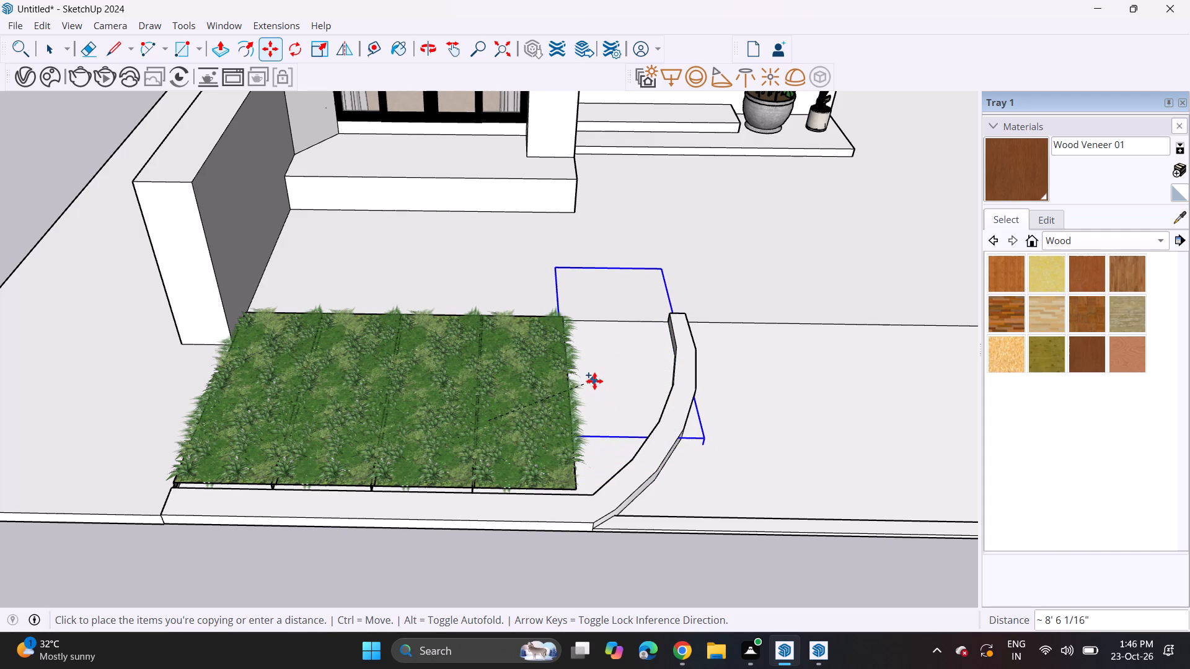
{"action": "left_click", "coordinate": [593, 378]}
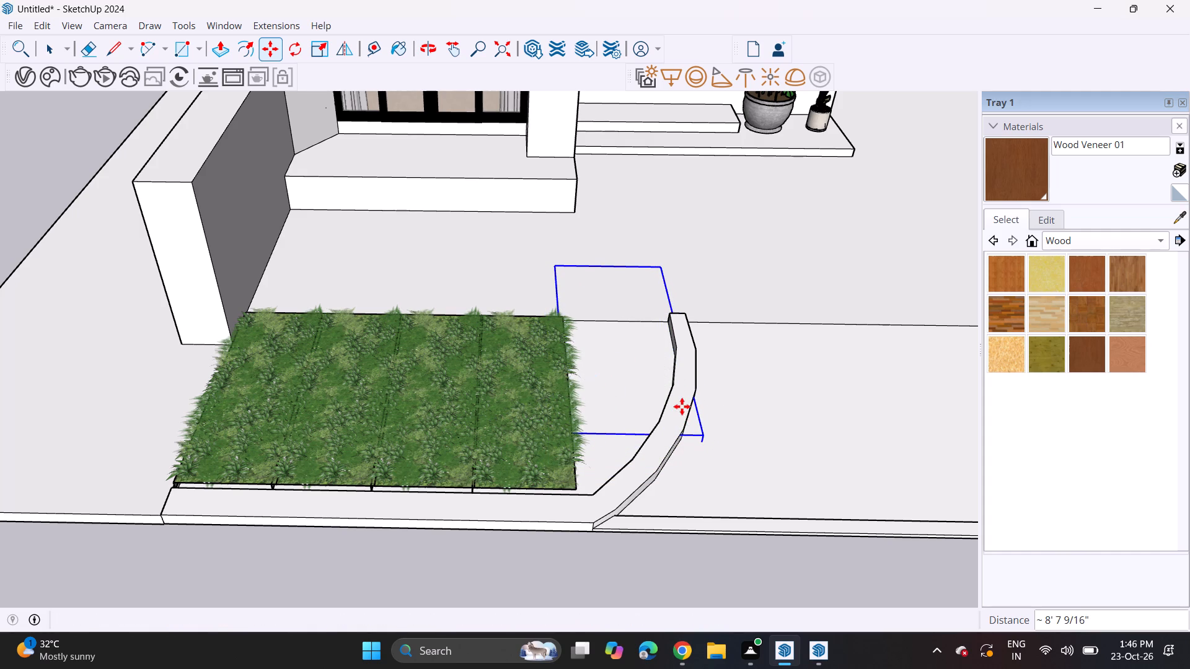
{"action": "left_click", "coordinate": [698, 465]}
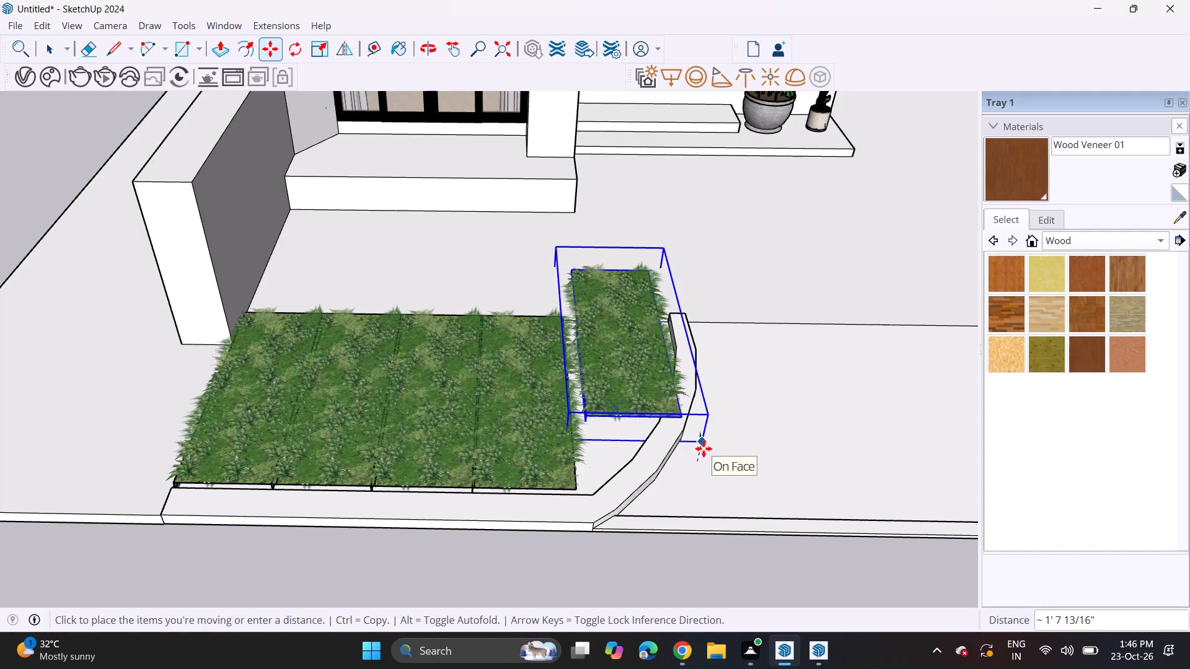
{"action": "left_click", "coordinate": [703, 444]}
Widen the fifth grass panel on the red scale, to 1.32 toward the other panels and about 1.07 toward the kerb.
{"action": "middle_click_drag", "start_coordinate": [658, 333], "coordinate": [467, 341]}
{"action": "scroll", "coordinate": [525, 333], "scroll_direction": "up", "scroll_amount": 4}
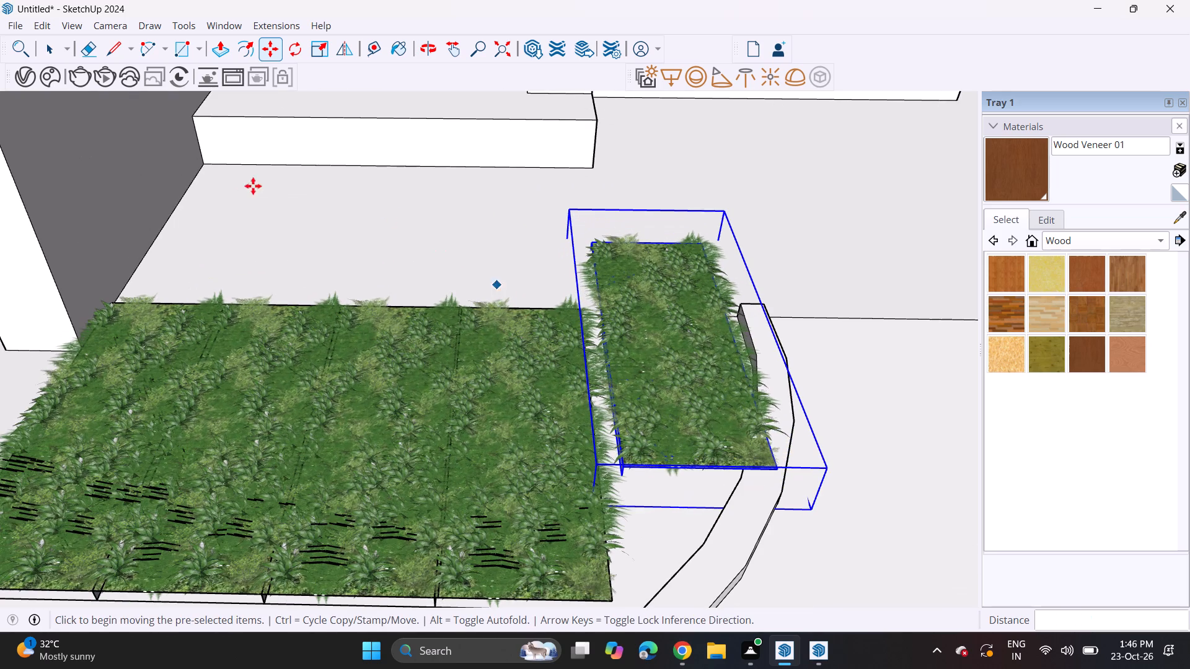
{"action": "left_click", "coordinate": [312, 45]}
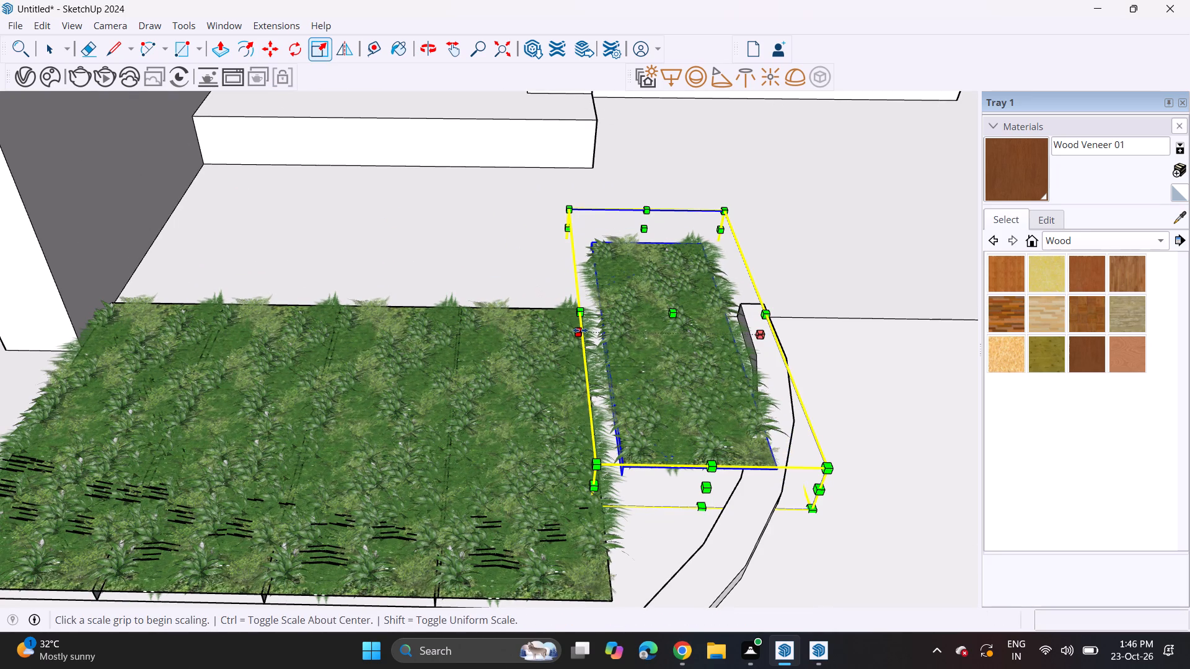
{"action": "left_click", "coordinate": [580, 332]}
{"action": "left_click", "coordinate": [521, 315]}
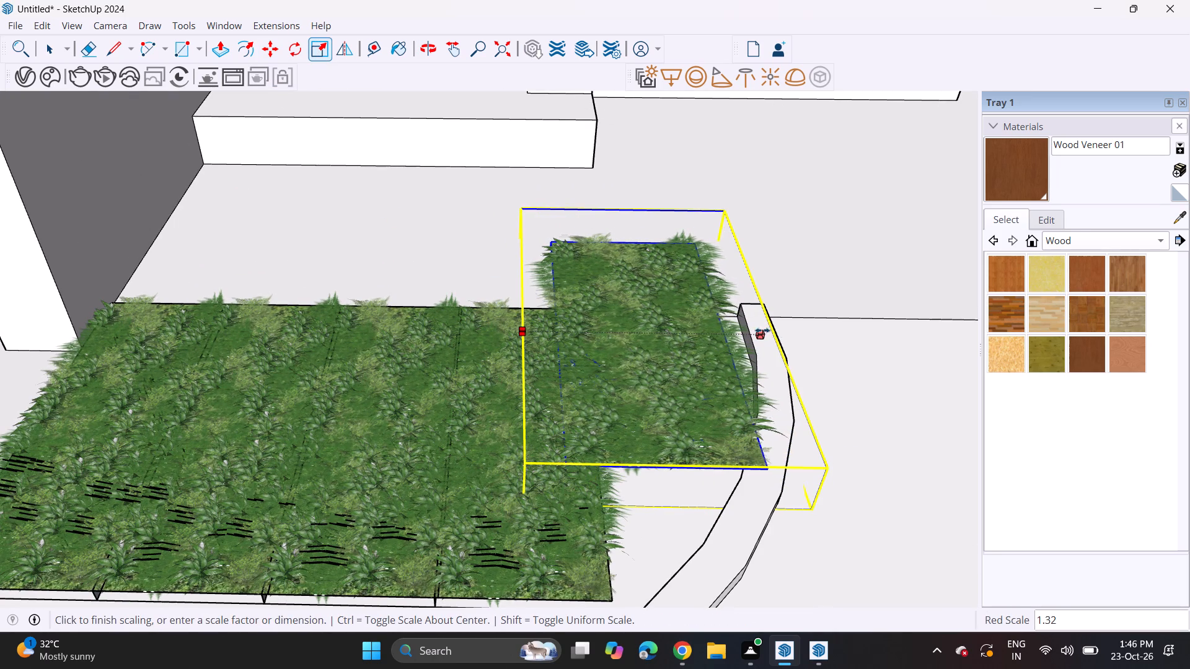
{"action": "left_click", "coordinate": [763, 336]}
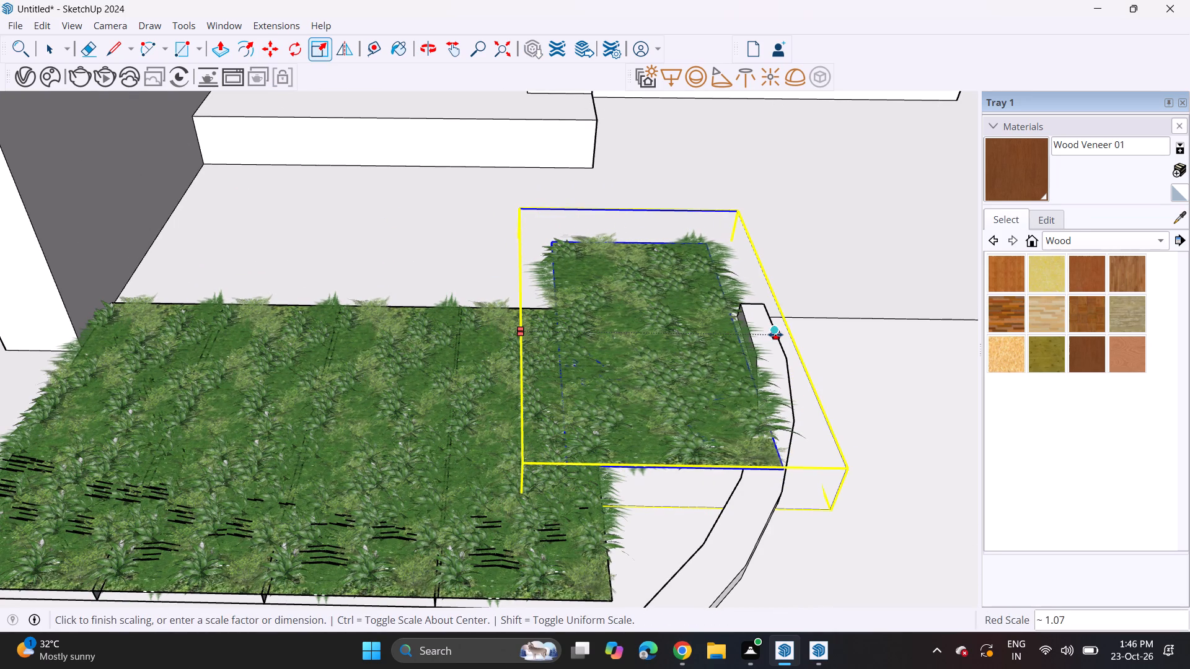
{"action": "left_click", "coordinate": [775, 335]}
{"action": "key", "text": "space"}
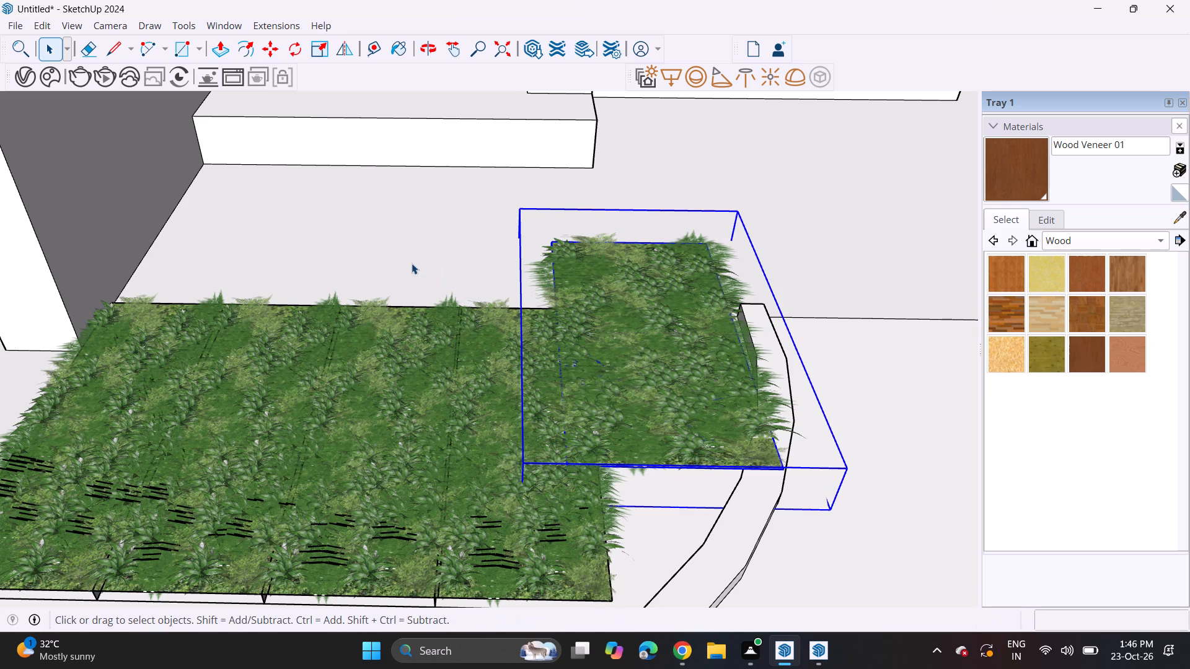
{"action": "left_click", "coordinate": [410, 266]}
Examine the grass bed's coverage inside the kerb and its look against the whole house front.
{"action": "scroll", "coordinate": [383, 252], "scroll_direction": "down", "scroll_amount": 12}
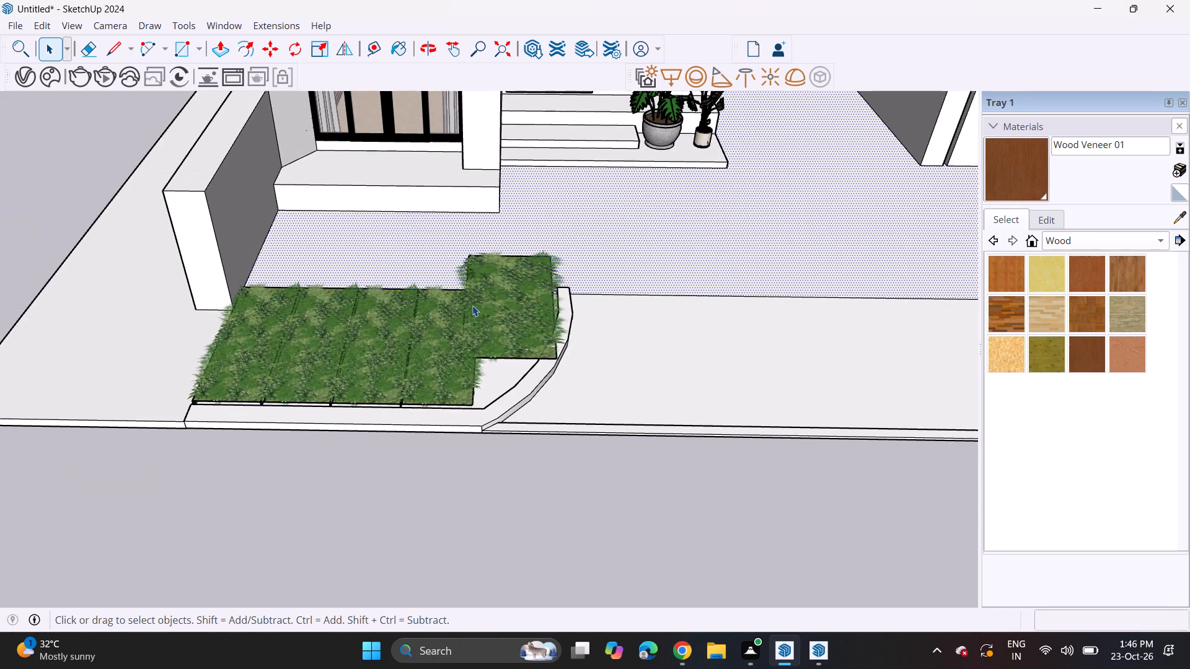
{"action": "middle_click_drag", "start_coordinate": [473, 305], "coordinate": [427, 185]}
{"action": "scroll", "coordinate": [395, 213], "scroll_direction": "down", "scroll_amount": 6}
{"action": "middle_click_drag", "start_coordinate": [414, 238], "coordinate": [348, 372], "text": "shift"}
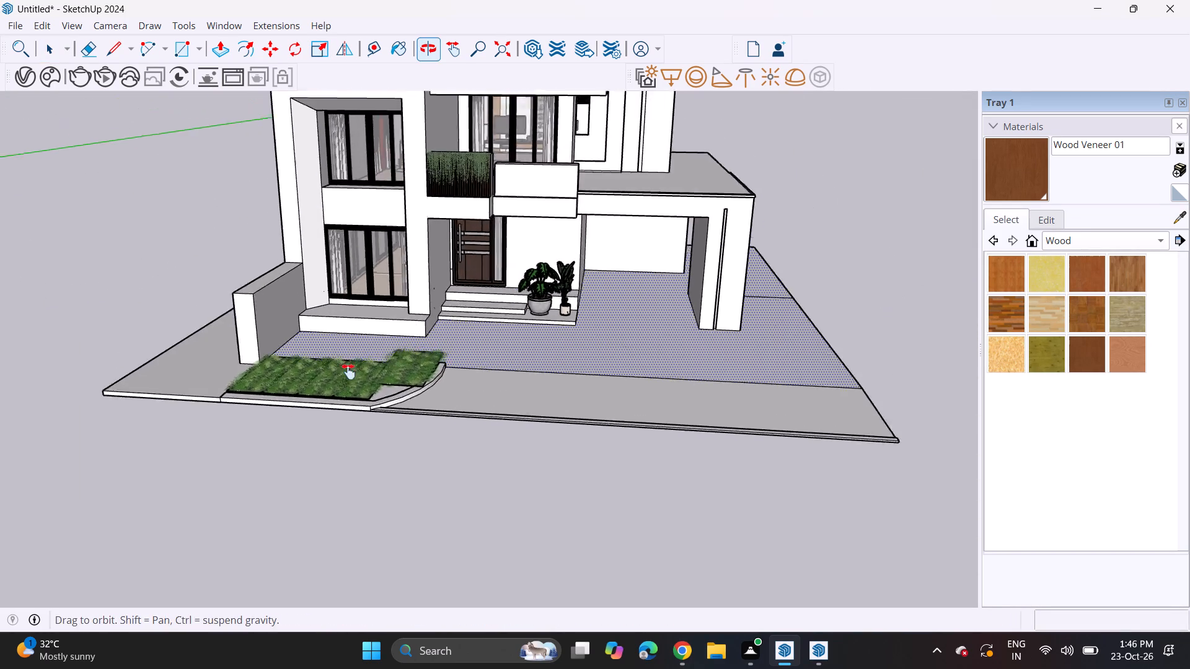
{"action": "middle_click_drag", "start_coordinate": [348, 372], "coordinate": [328, 398], "text": "shift"}
{"action": "middle_click_drag", "start_coordinate": [324, 393], "coordinate": [368, 382]}
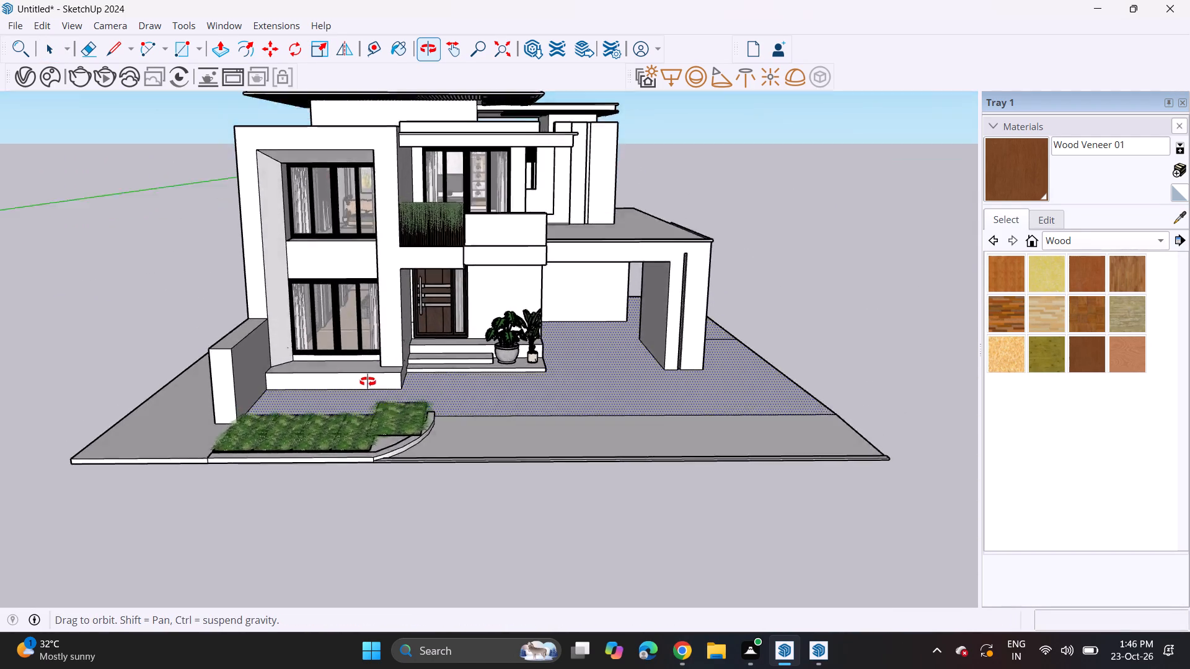
{"action": "middle_click_drag", "start_coordinate": [368, 382], "coordinate": [352, 437]}
Move the fifth grass panel diagonally toward the front kerb so that it overlaps the fourth panel.
{"action": "scroll", "coordinate": [371, 458], "scroll_direction": "up", "scroll_amount": 15}
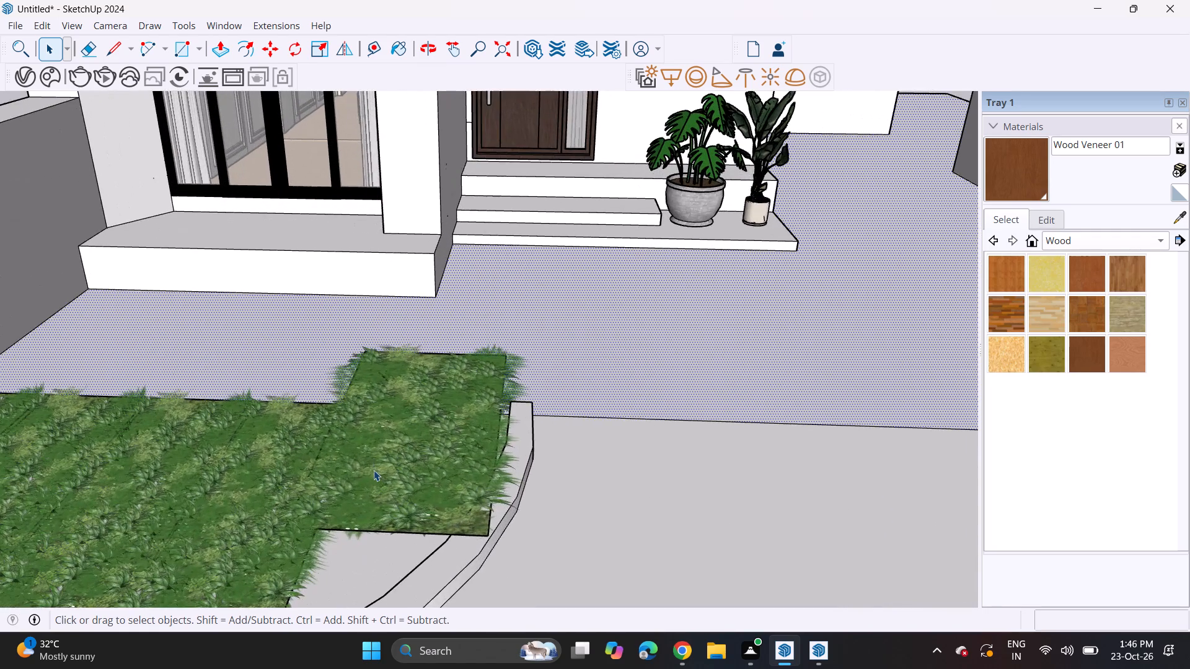
{"action": "scroll", "coordinate": [365, 455], "scroll_direction": "down", "scroll_amount": 6}
{"action": "middle_click_drag", "start_coordinate": [365, 454], "coordinate": [401, 312]}
{"action": "middle_click_drag", "start_coordinate": [397, 323], "coordinate": [399, 411]}
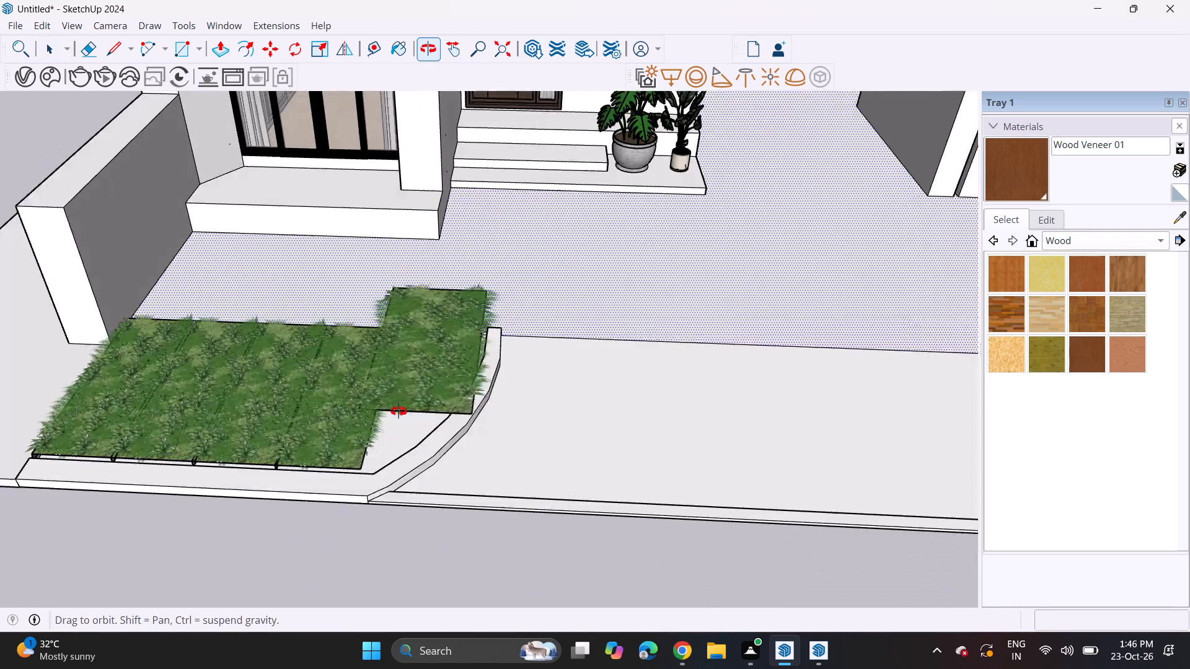
{"action": "middle_click_drag", "start_coordinate": [399, 411], "coordinate": [397, 416]}
{"action": "left_click", "coordinate": [412, 385]}
{"action": "key", "text": "m"}
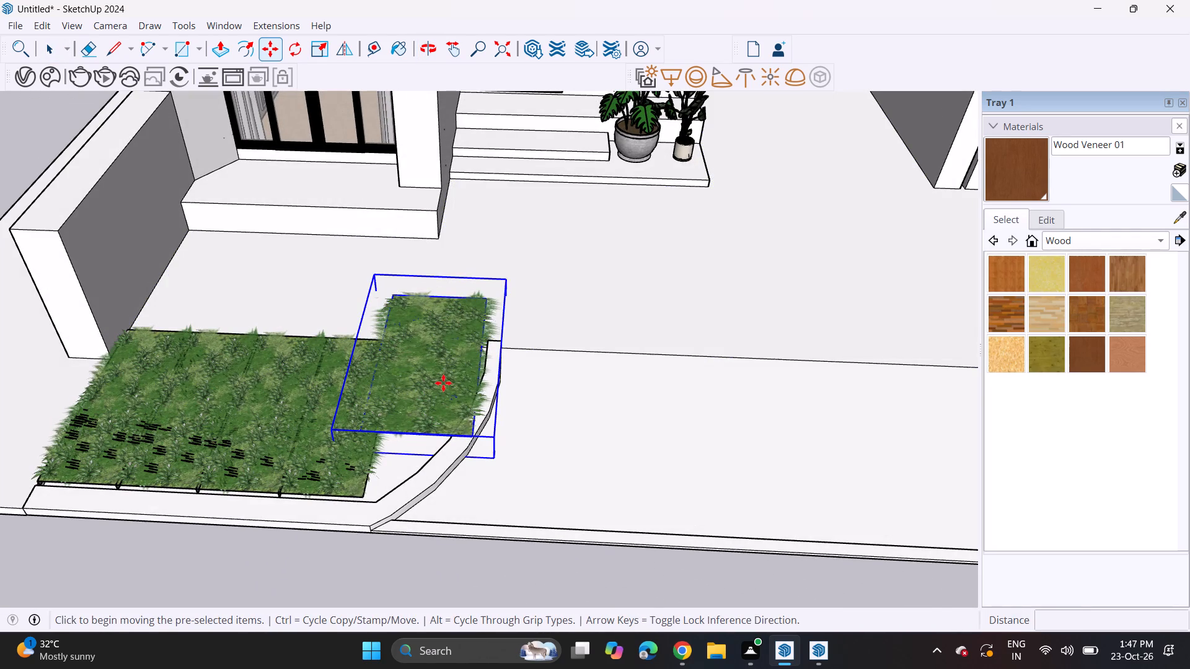
{"action": "left_click", "coordinate": [439, 414]}
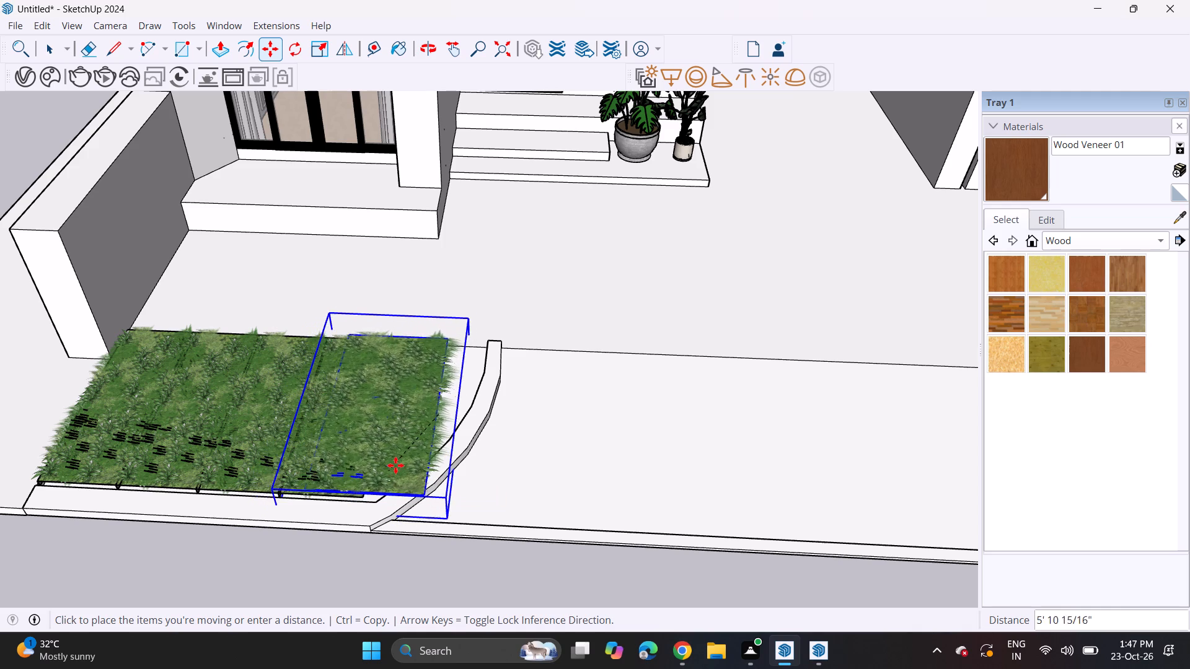
{"action": "left_click", "coordinate": [403, 450]}
{"action": "left_click", "coordinate": [420, 419]}
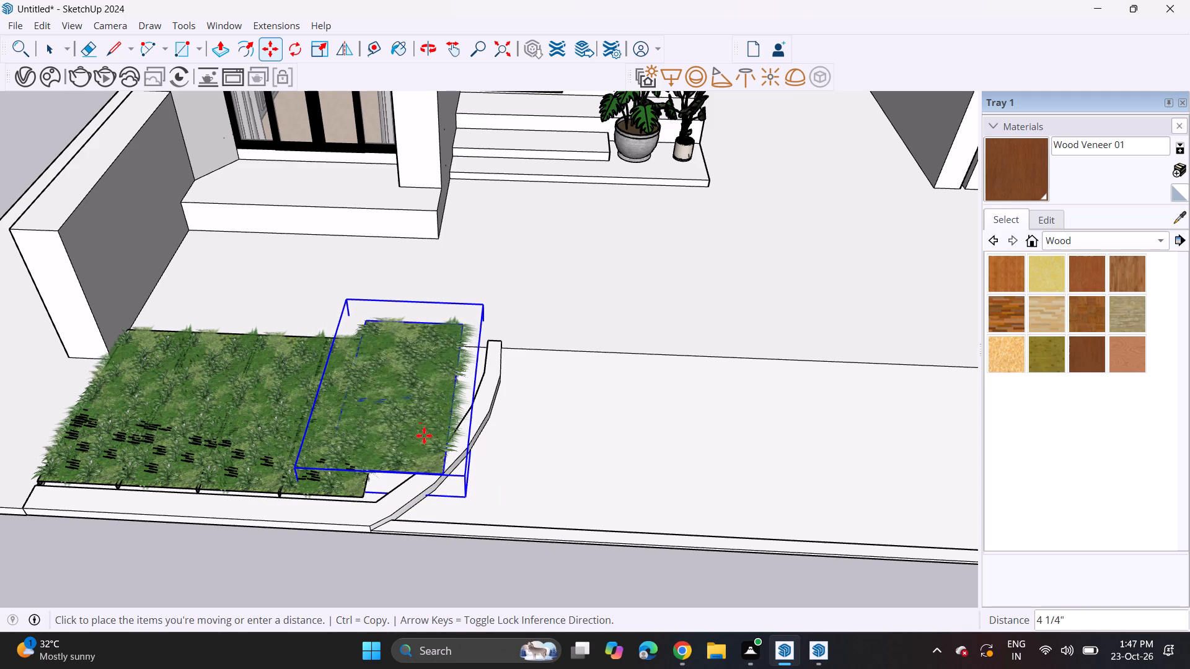
{"action": "left_click", "coordinate": [418, 416]}
Move the fifth grass panel about 3' toward the slab's front edge.
{"action": "middle_click_drag", "start_coordinate": [452, 424], "coordinate": [404, 325]}
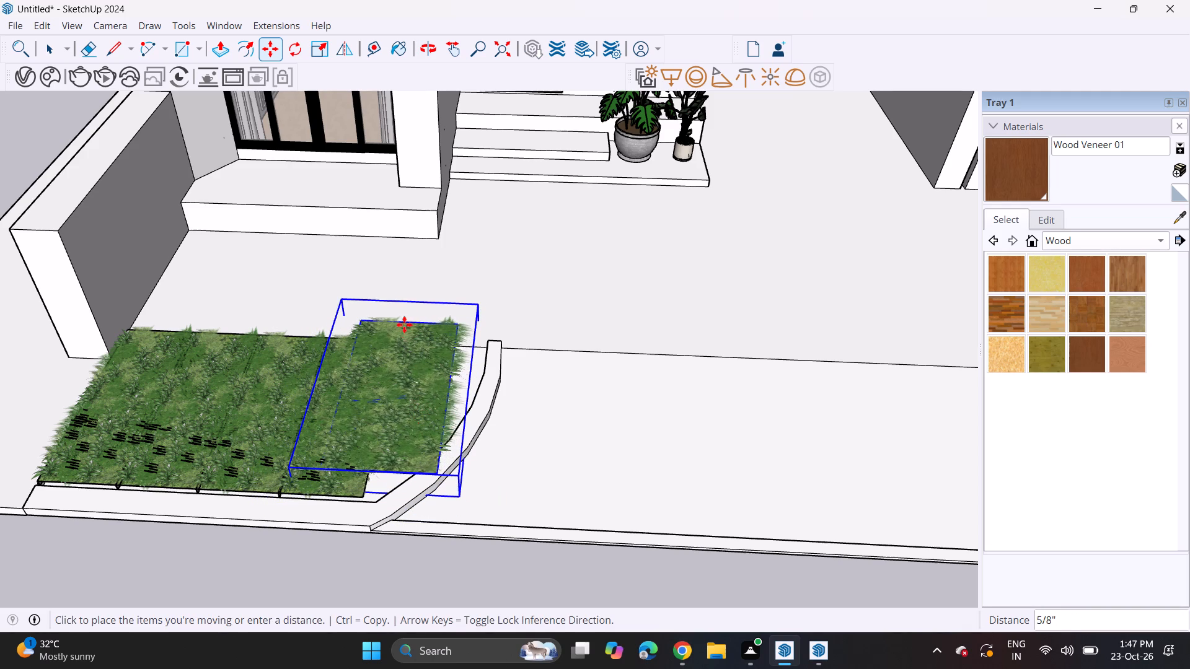
{"action": "middle_click_drag", "start_coordinate": [404, 325], "coordinate": [399, 304]}
{"action": "scroll", "coordinate": [400, 406], "scroll_direction": "down", "scroll_amount": 5}
{"action": "scroll", "coordinate": [423, 445], "scroll_direction": "up", "scroll_amount": 1}
{"action": "middle_click_drag", "start_coordinate": [424, 440], "coordinate": [395, 265]}
{"action": "scroll", "coordinate": [407, 303], "scroll_direction": "up", "scroll_amount": 16}
{"action": "left_click", "coordinate": [434, 352]}
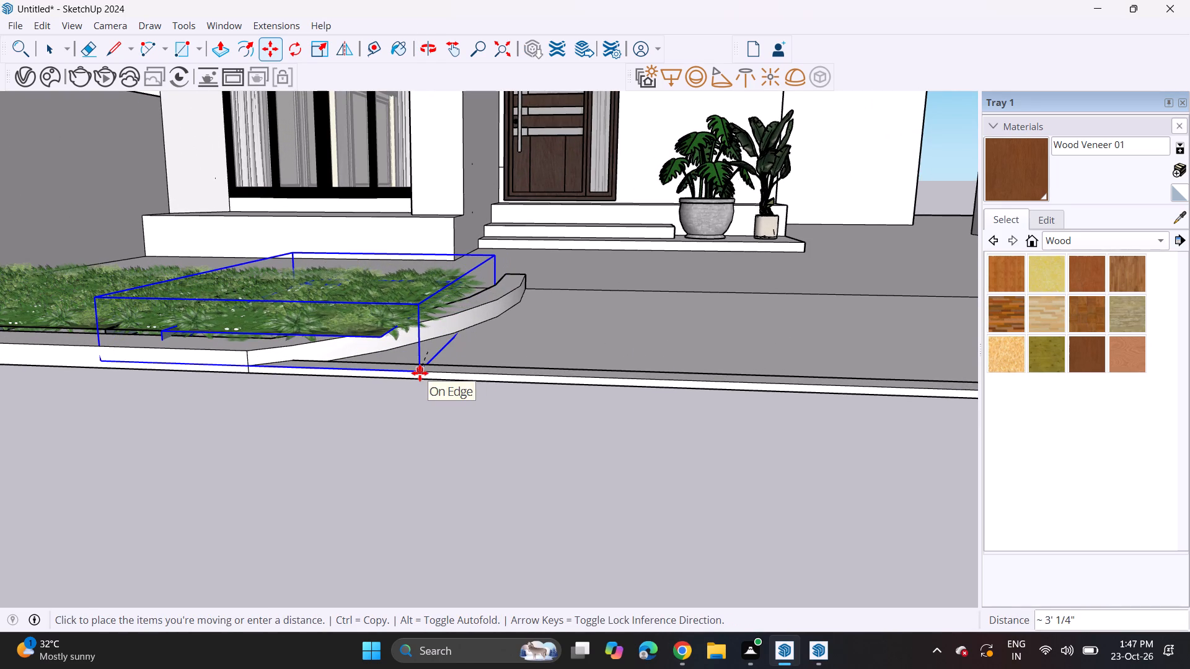
{"action": "left_click", "coordinate": [419, 369]}
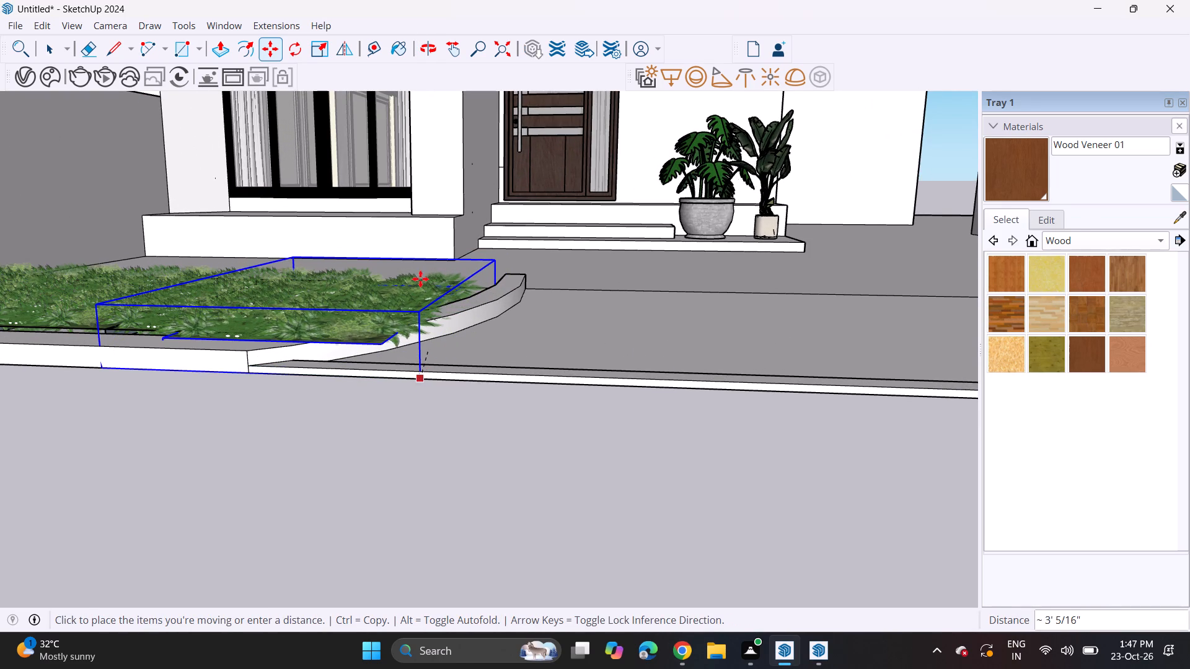
Move the fifth grass panel about 2' 11" back from the curved kerb toward the house.
{"action": "scroll", "coordinate": [413, 261], "scroll_direction": "up", "scroll_amount": 2}
{"action": "middle_click_drag", "start_coordinate": [413, 263], "coordinate": [390, 361]}
{"action": "scroll", "coordinate": [314, 326], "scroll_direction": "down", "scroll_amount": 8}
{"action": "scroll", "coordinate": [325, 251], "scroll_direction": "up", "scroll_amount": 1}
{"action": "middle_click_drag", "start_coordinate": [326, 253], "coordinate": [325, 385]}
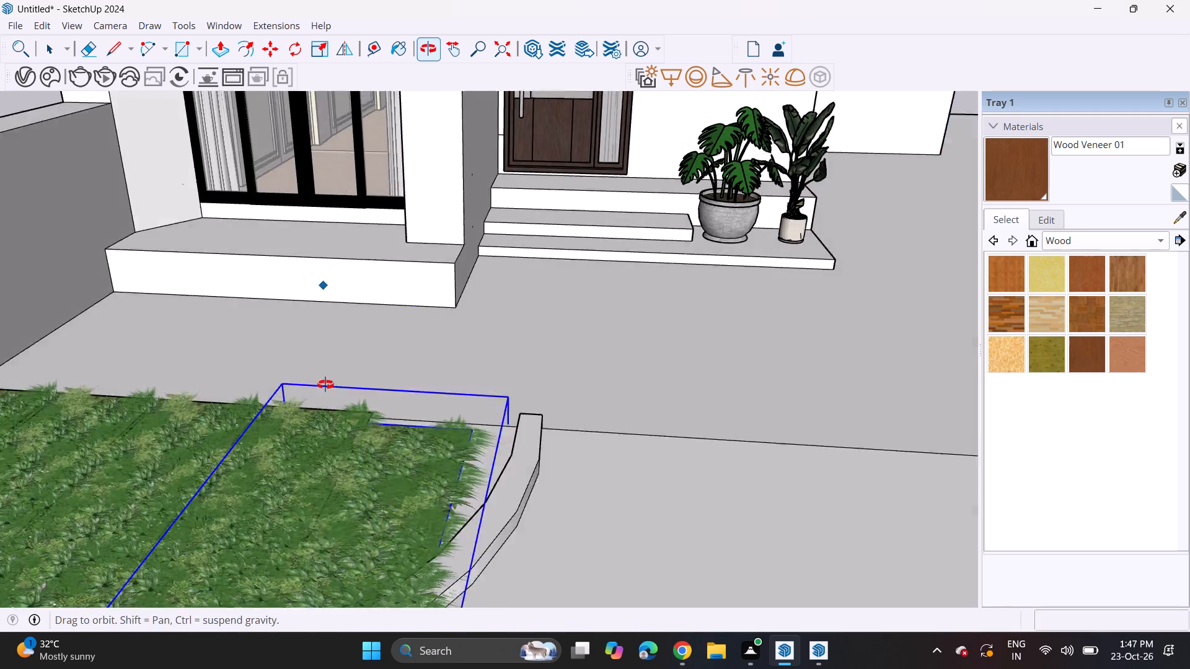
{"action": "middle_click_drag", "start_coordinate": [325, 385], "coordinate": [324, 387]}
{"action": "scroll", "coordinate": [320, 383], "scroll_direction": "down", "scroll_amount": 7}
{"action": "middle_click_drag", "start_coordinate": [327, 420], "coordinate": [357, 313], "text": "shift"}
{"action": "middle_click_drag", "start_coordinate": [357, 321], "coordinate": [364, 360]}
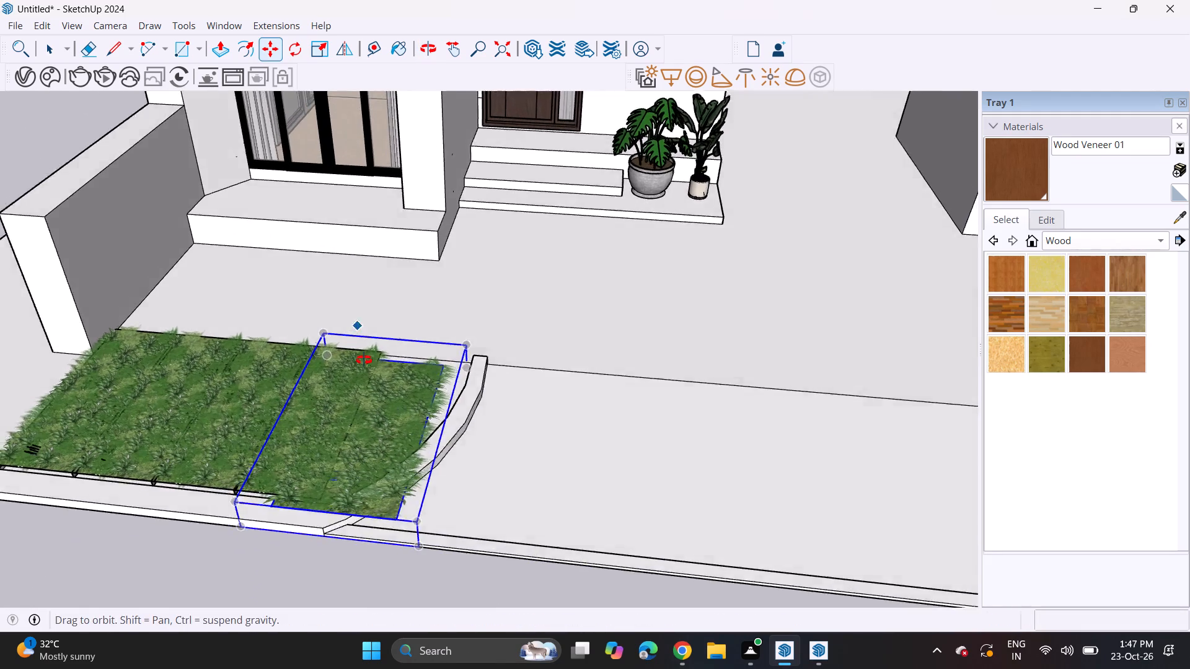
{"action": "middle_click_drag", "start_coordinate": [364, 360], "coordinate": [355, 422]}
{"action": "left_click", "coordinate": [363, 497]}
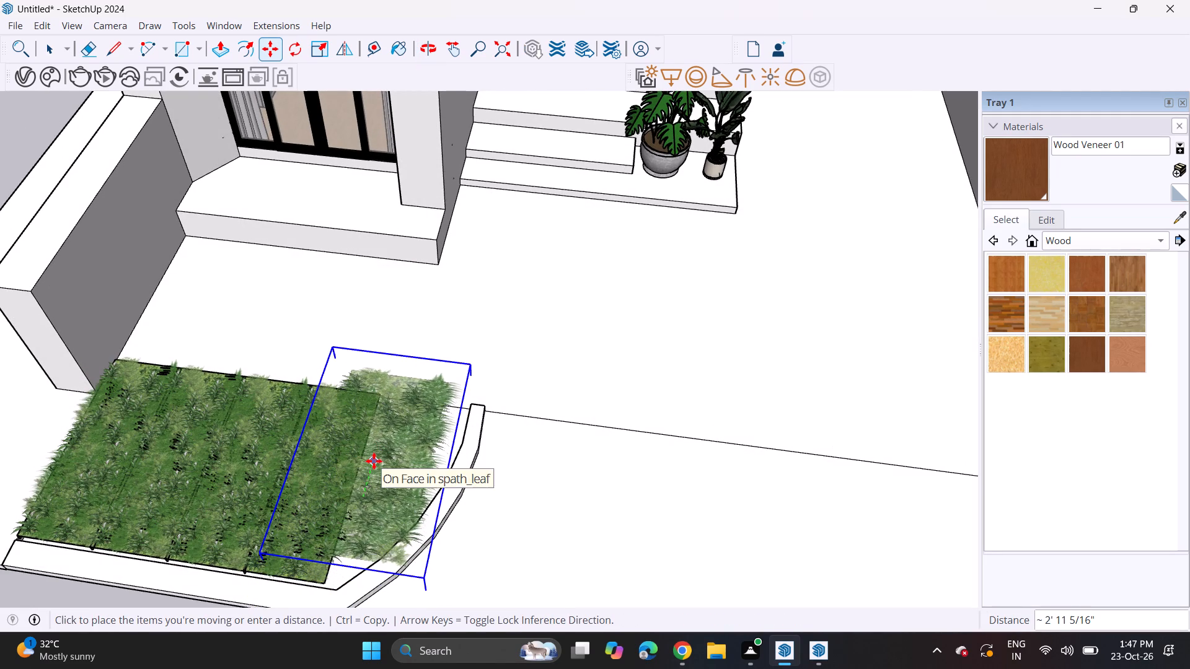
{"action": "left_click", "coordinate": [374, 461]}
{"action": "key", "text": "space"}
{"action": "left_click", "coordinate": [487, 346]}
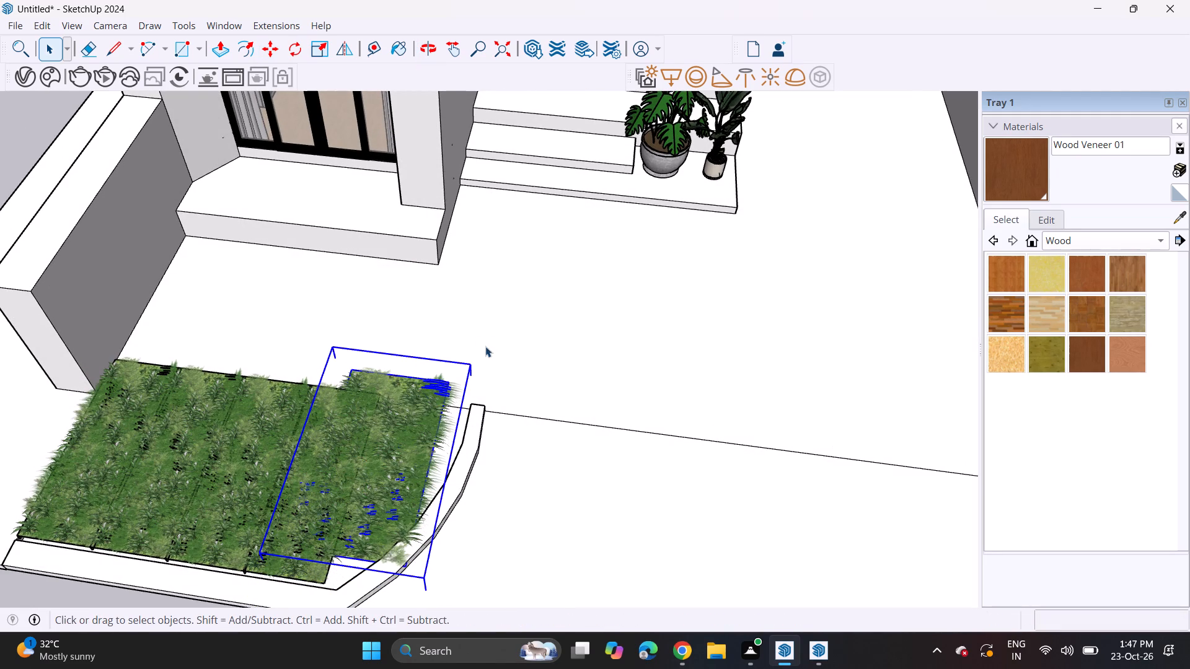
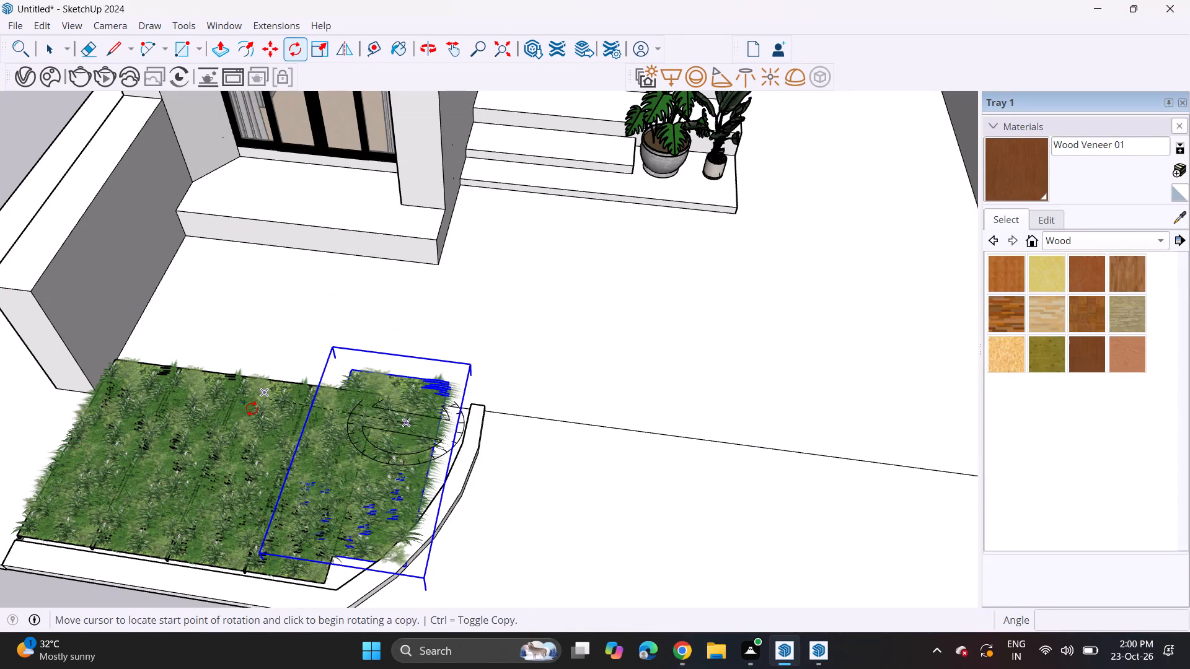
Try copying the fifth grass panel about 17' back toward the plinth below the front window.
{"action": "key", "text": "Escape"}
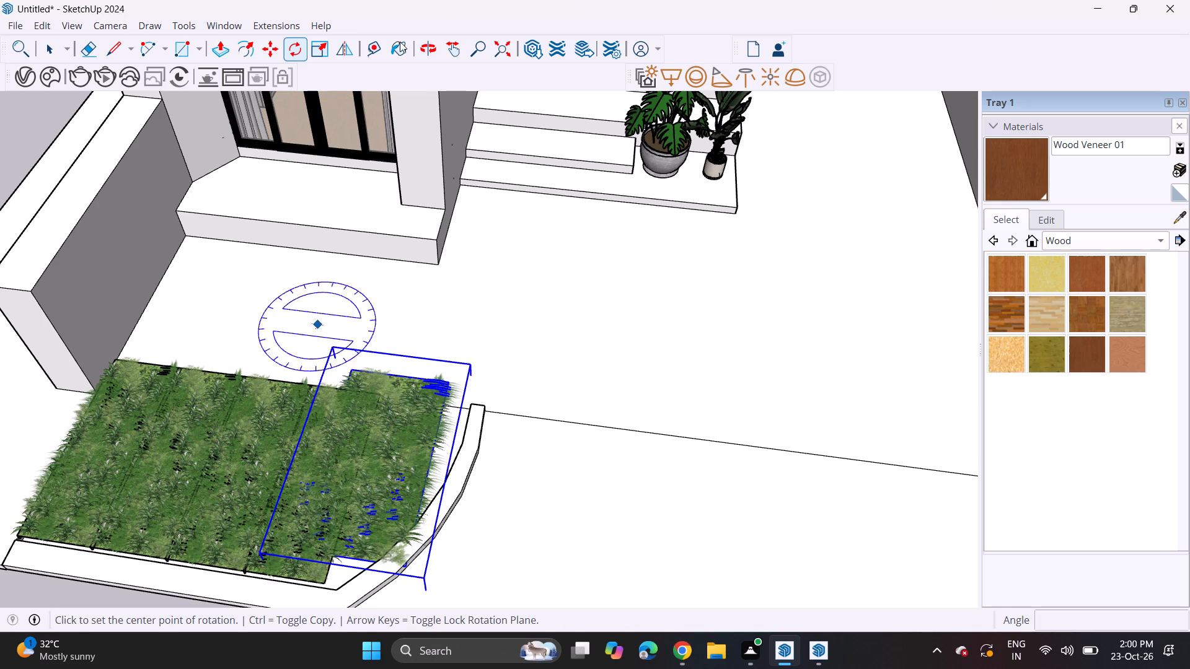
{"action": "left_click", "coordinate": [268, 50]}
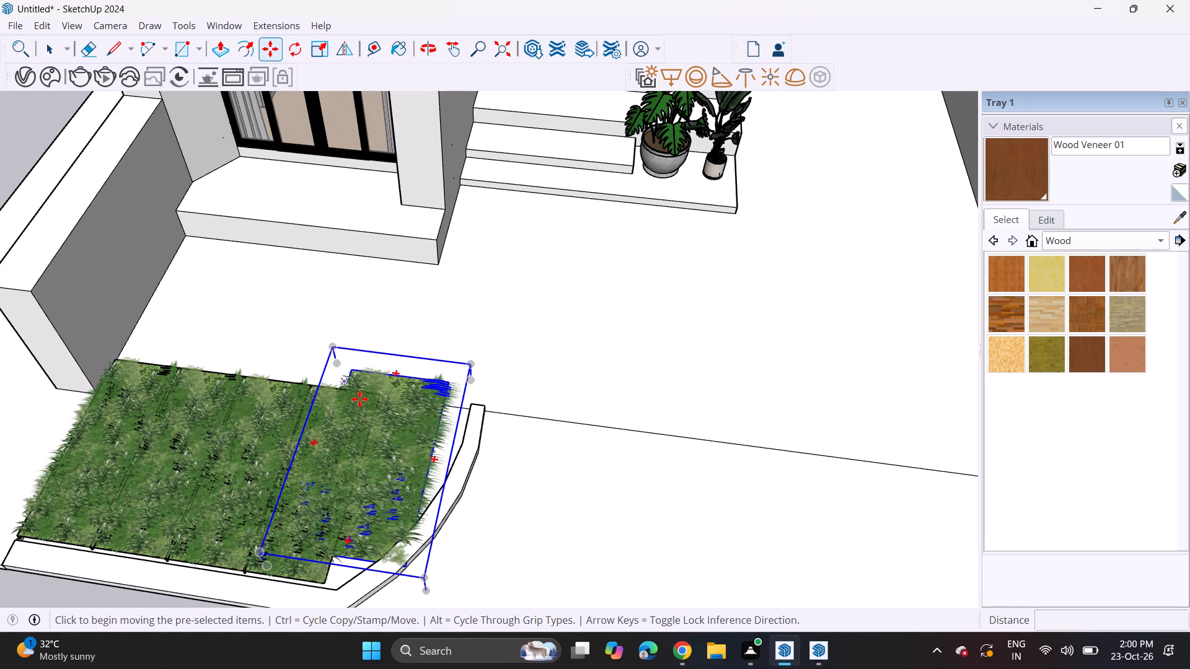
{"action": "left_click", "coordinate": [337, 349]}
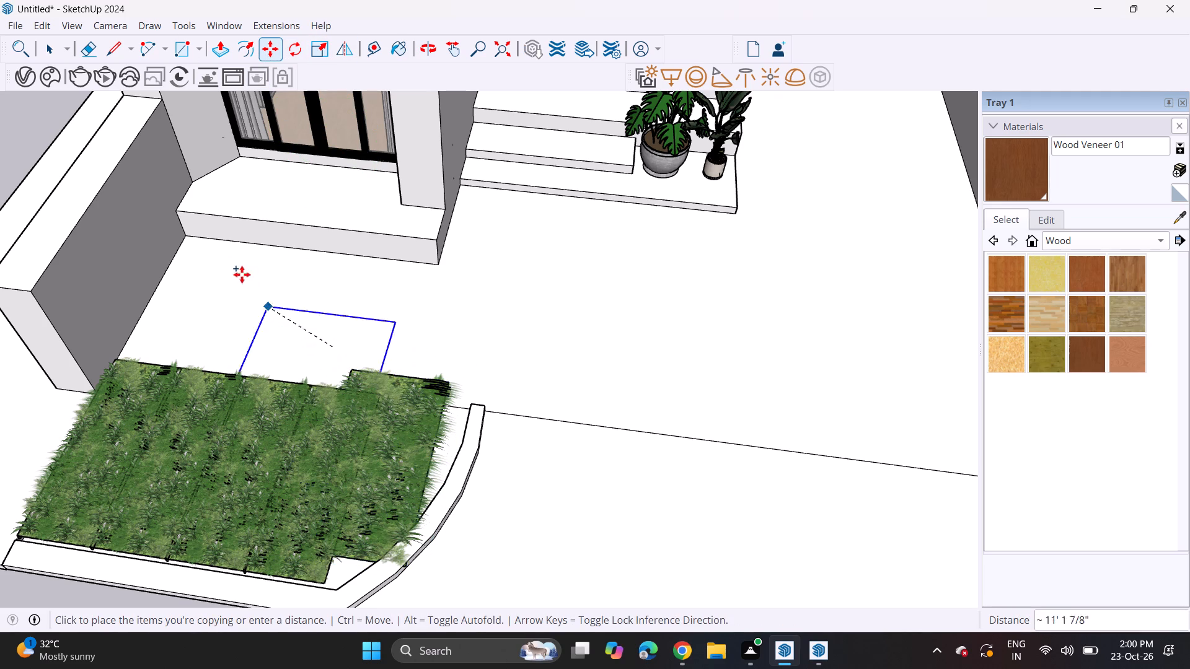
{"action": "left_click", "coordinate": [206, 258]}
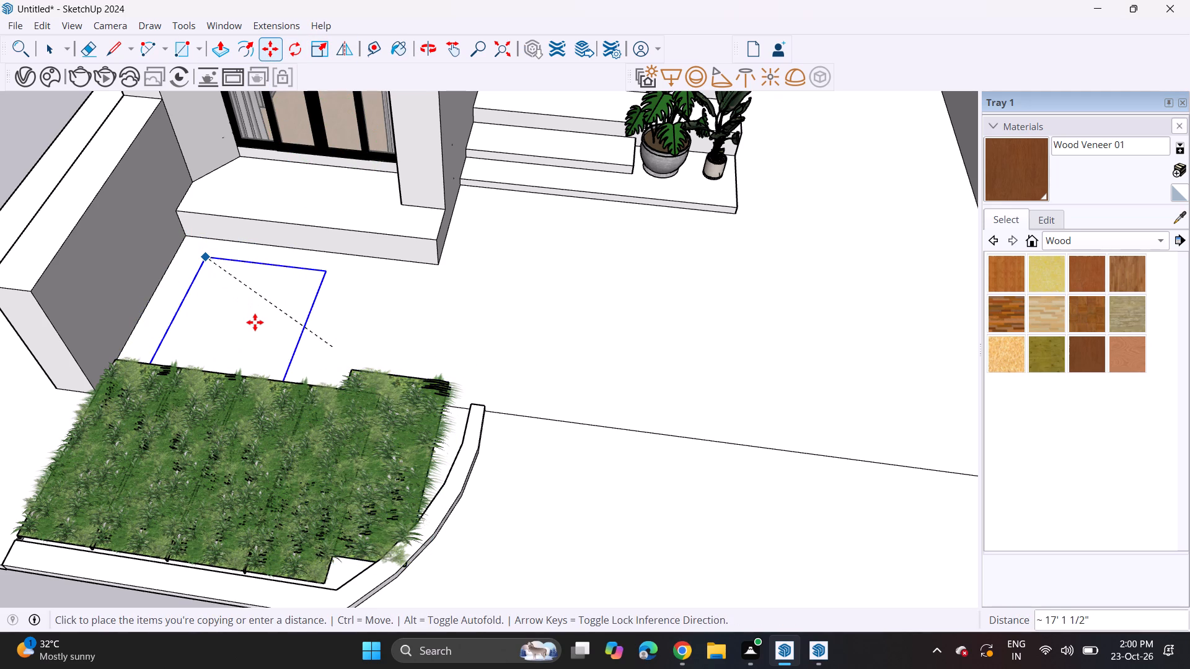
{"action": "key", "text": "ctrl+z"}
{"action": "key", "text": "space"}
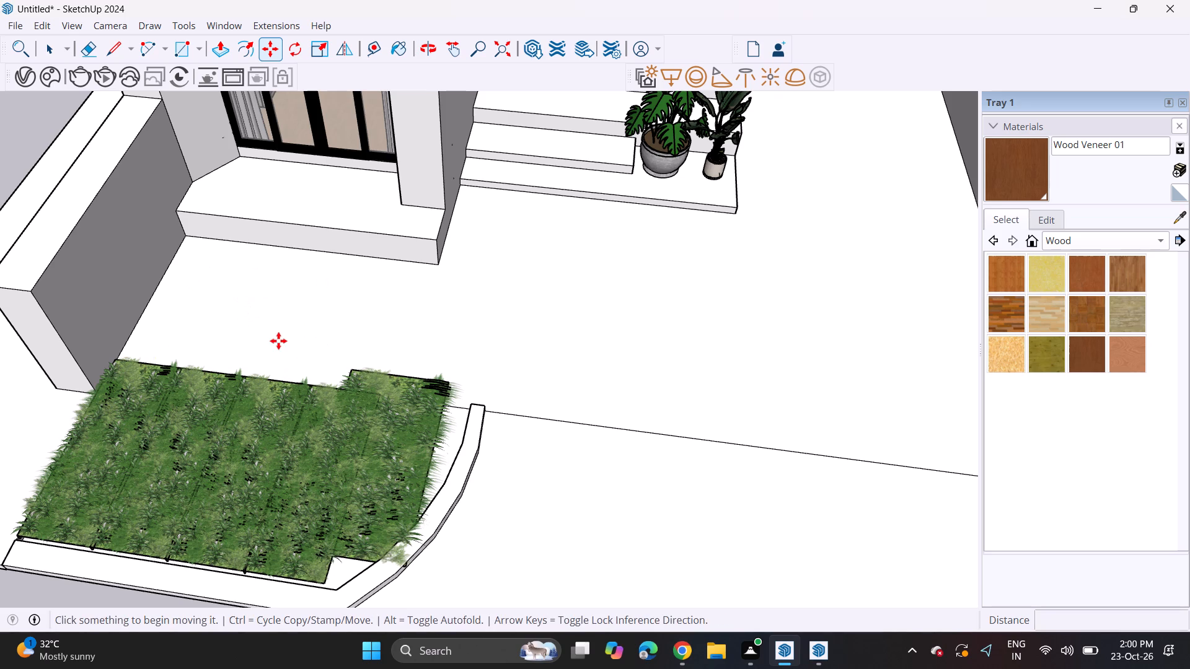
Move the fifth grass panel about 24' 3" into the corner between the side boundary wall and the window plinth.
{"action": "left_click", "coordinate": [390, 420]}
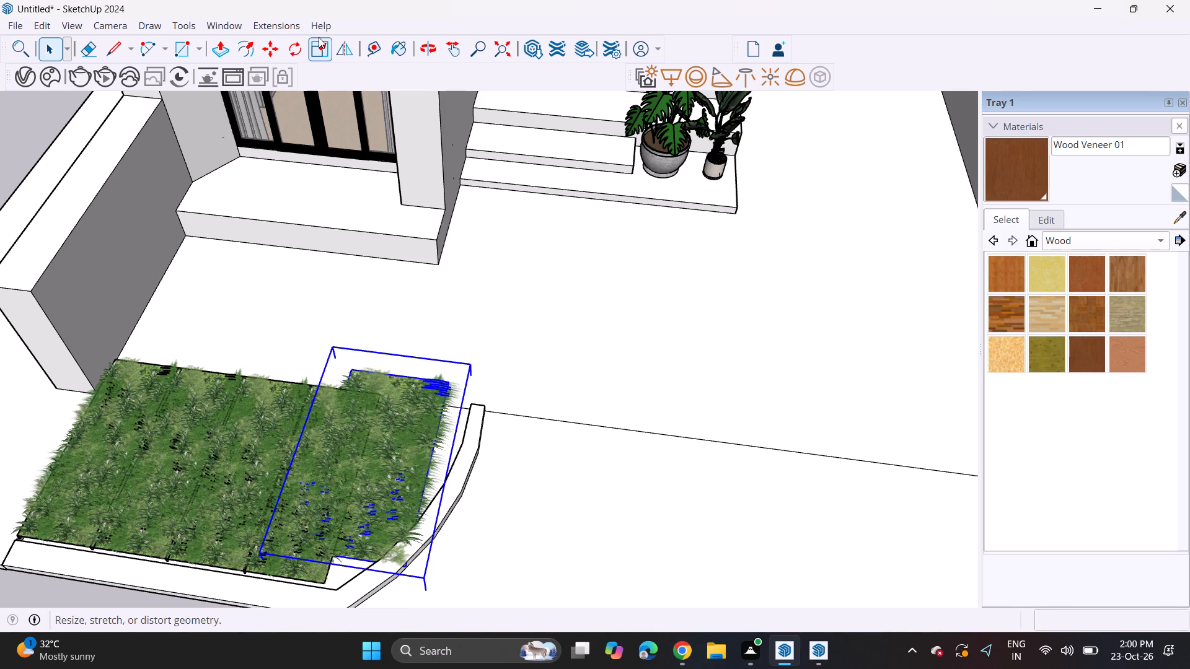
{"action": "left_click", "coordinate": [270, 48]}
{"action": "left_click", "coordinate": [387, 400]}
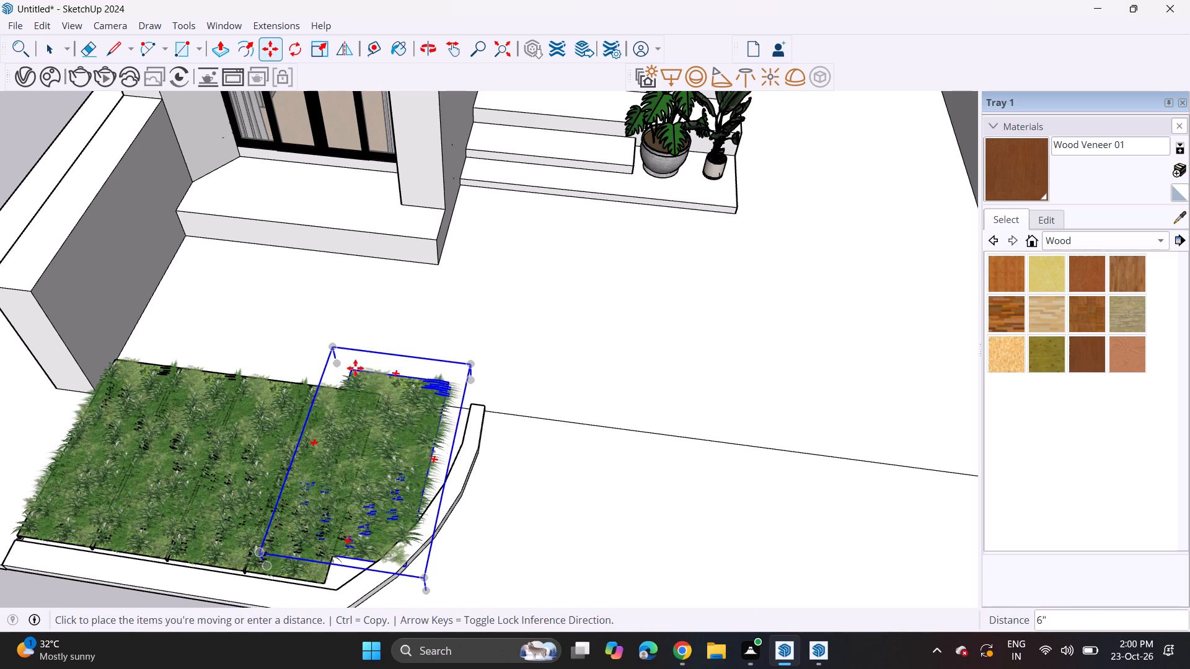
{"action": "left_click", "coordinate": [211, 253]}
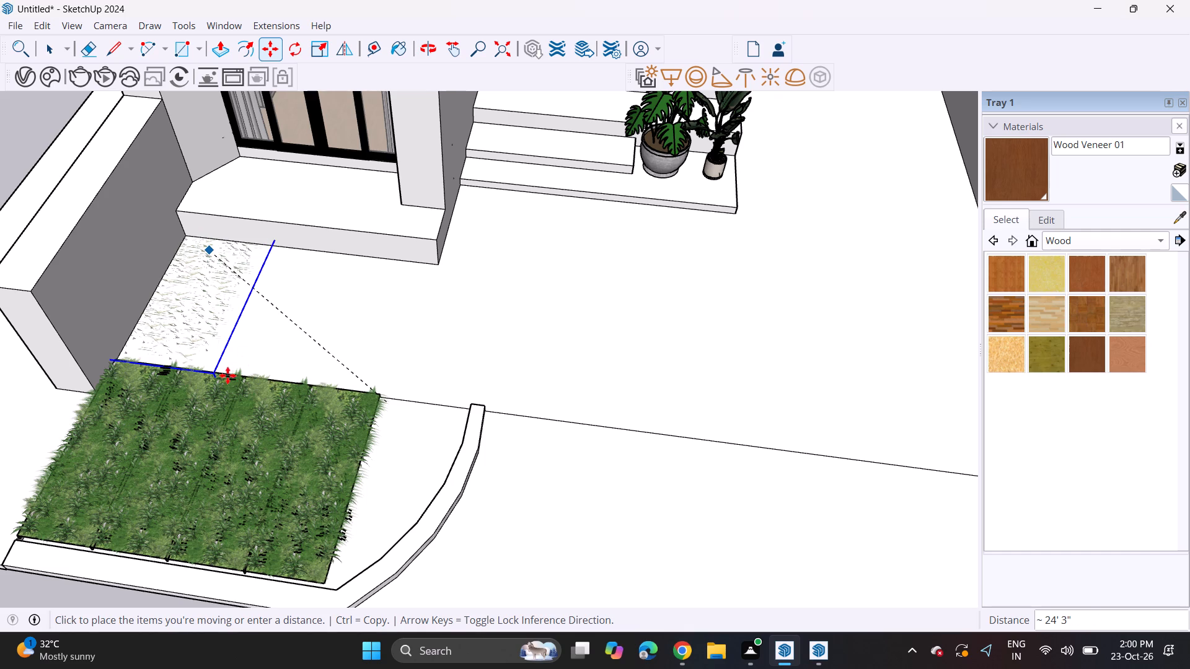
Nudge the relocated grass panel a few inches to align it between the plinth and the existing panels.
{"action": "left_click", "coordinate": [292, 245]}
{"action": "left_click", "coordinate": [291, 243]}
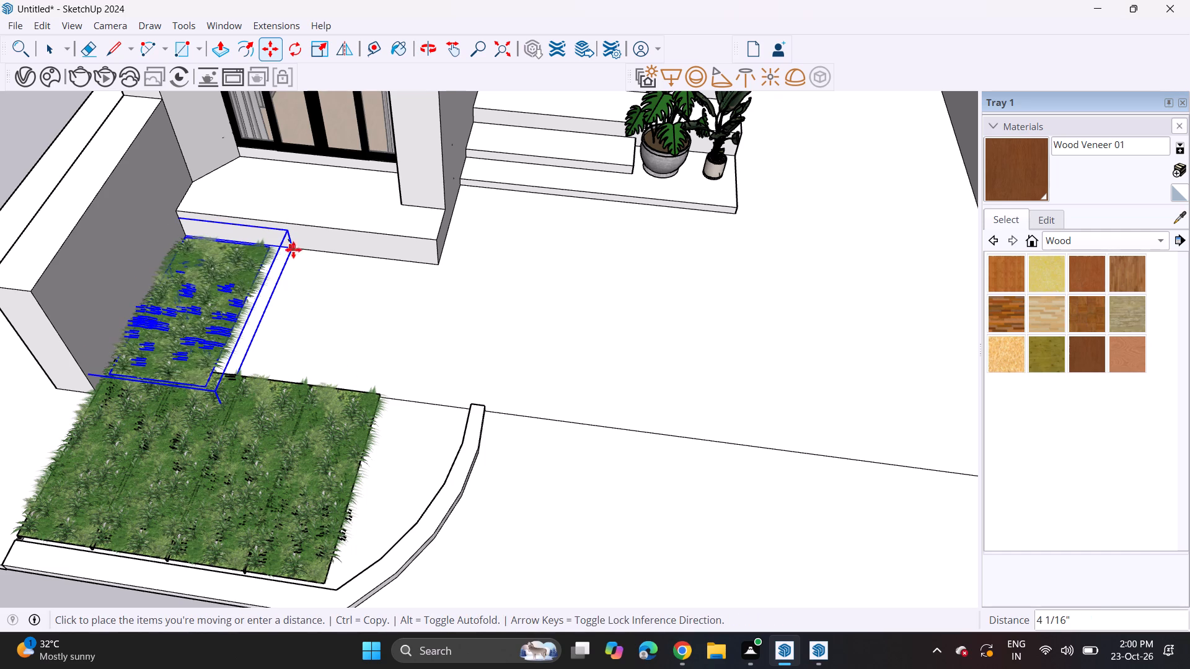
{"action": "left_click", "coordinate": [226, 395]}
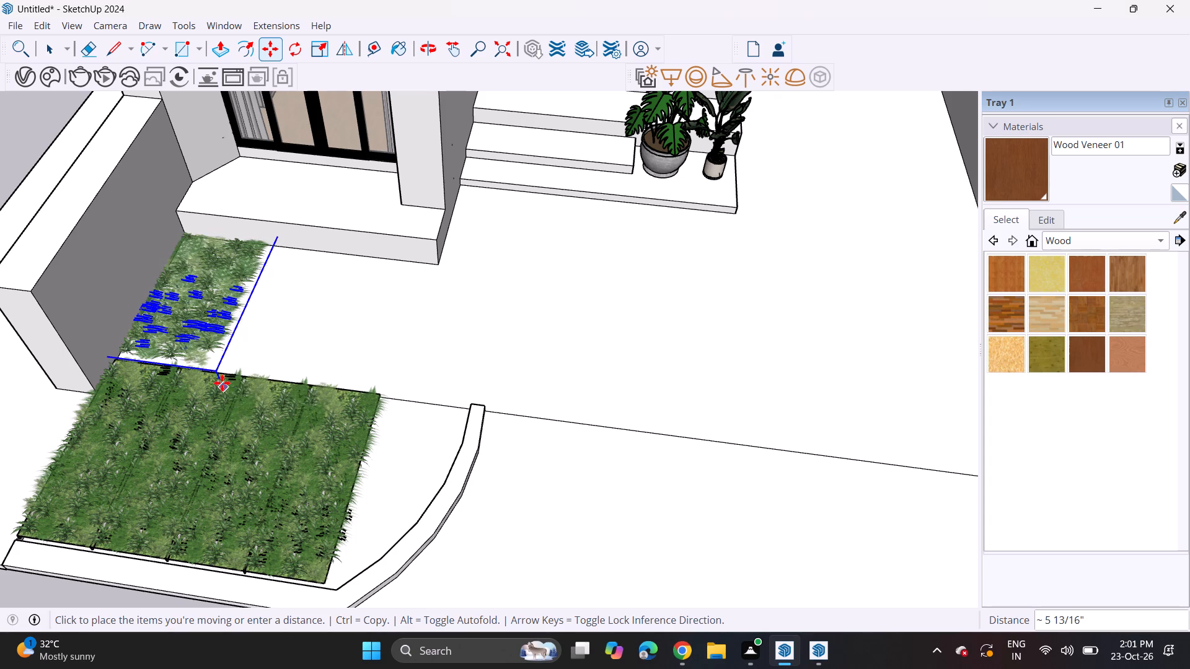
{"action": "left_click", "coordinate": [218, 388]}
Scale the relocated grass panel's depth by about 1.07 toward the front row of panels.
{"action": "scroll", "coordinate": [226, 321], "scroll_direction": "up", "scroll_amount": 4}
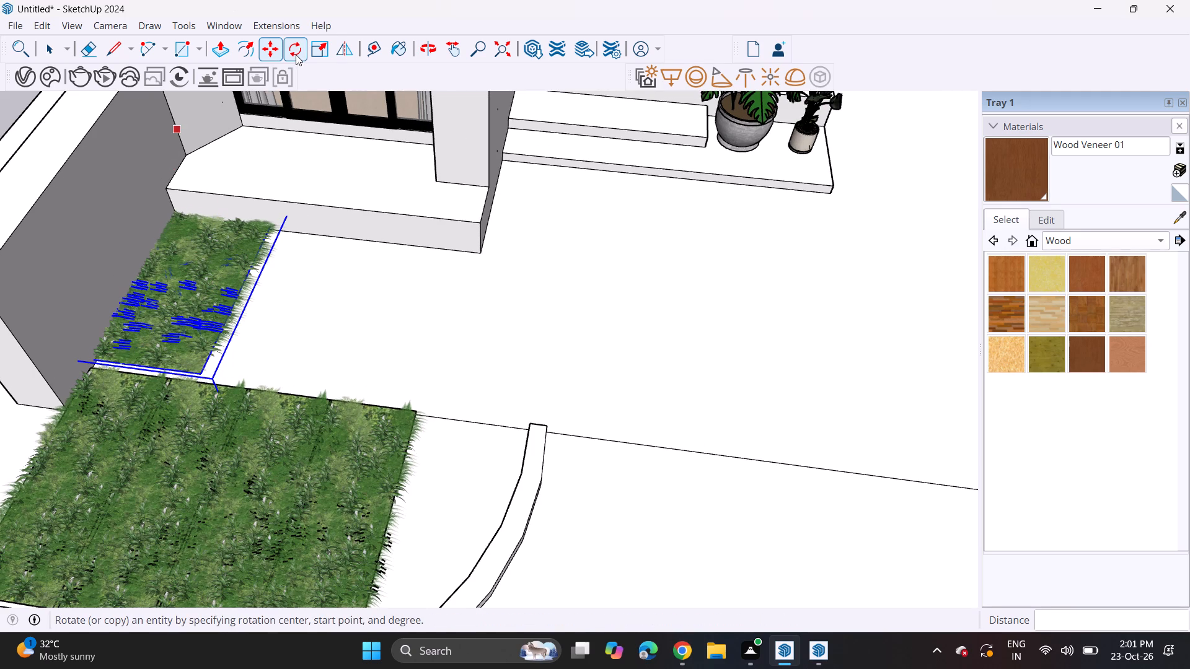
{"action": "left_click", "coordinate": [317, 52]}
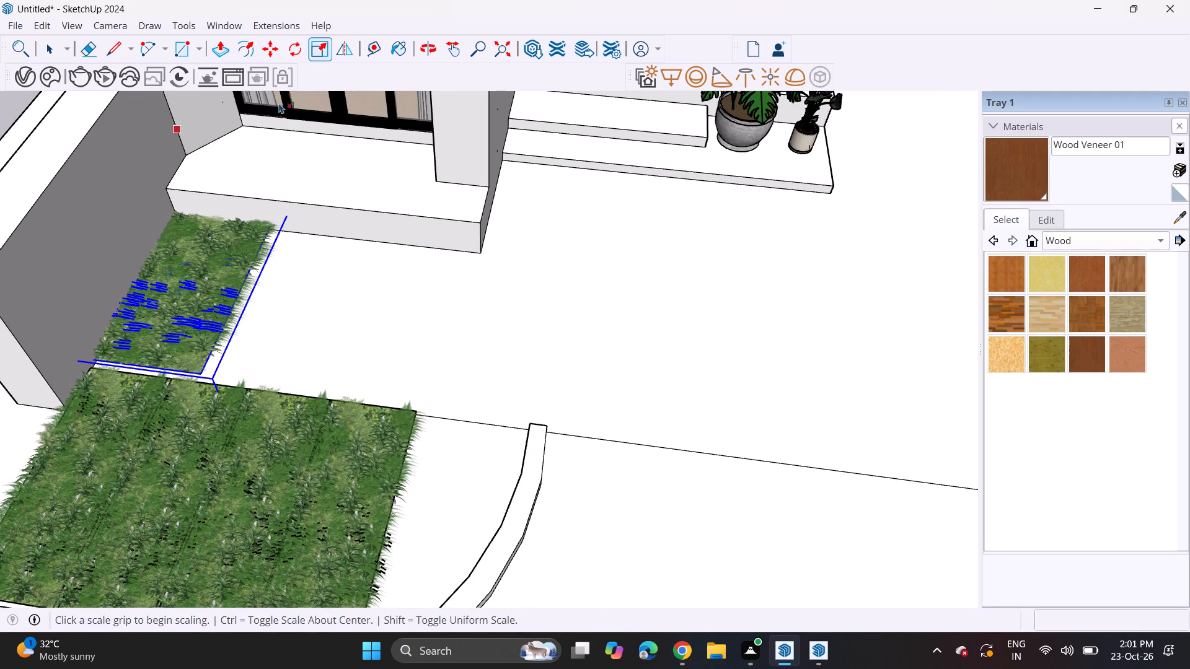
{"action": "left_click", "coordinate": [143, 380]}
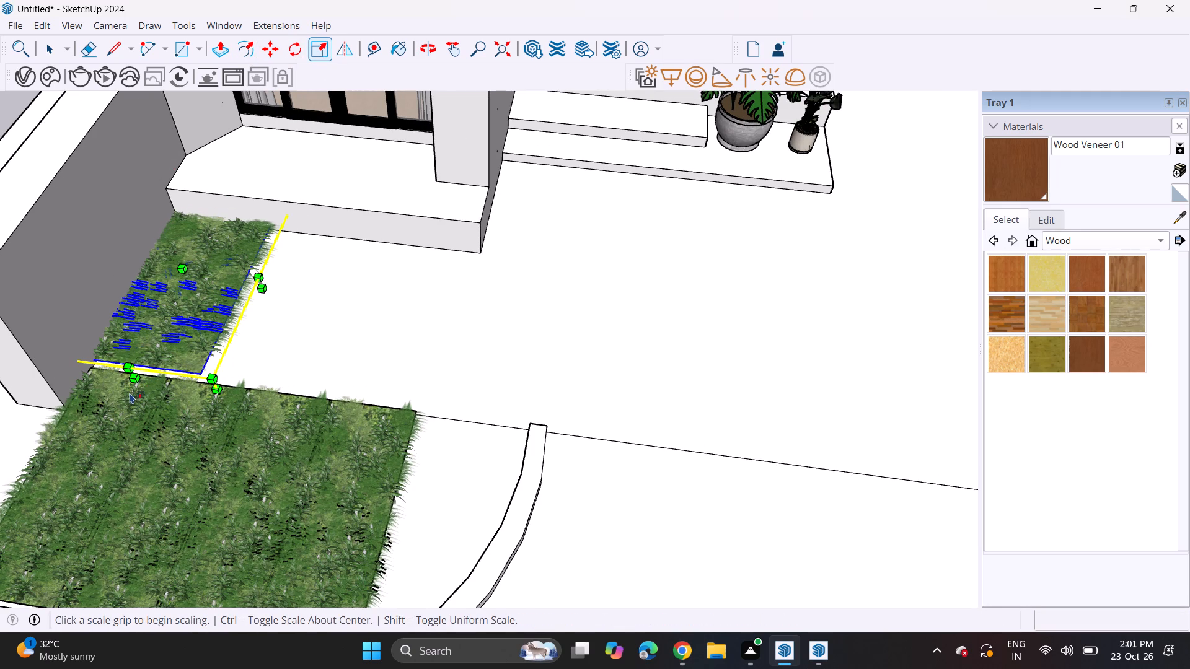
{"action": "left_click", "coordinate": [137, 383]}
{"action": "left_click", "coordinate": [131, 394]}
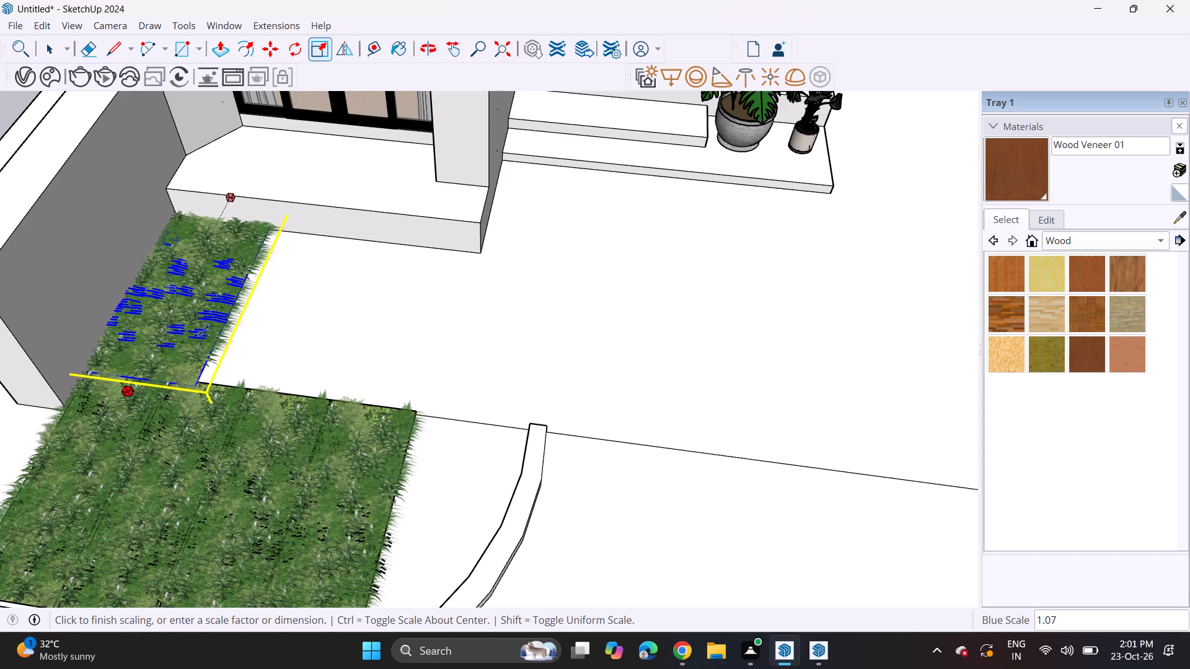
{"action": "key", "text": "space"}
{"action": "left_click", "coordinate": [275, 331]}
{"action": "left_click", "coordinate": [268, 330]}
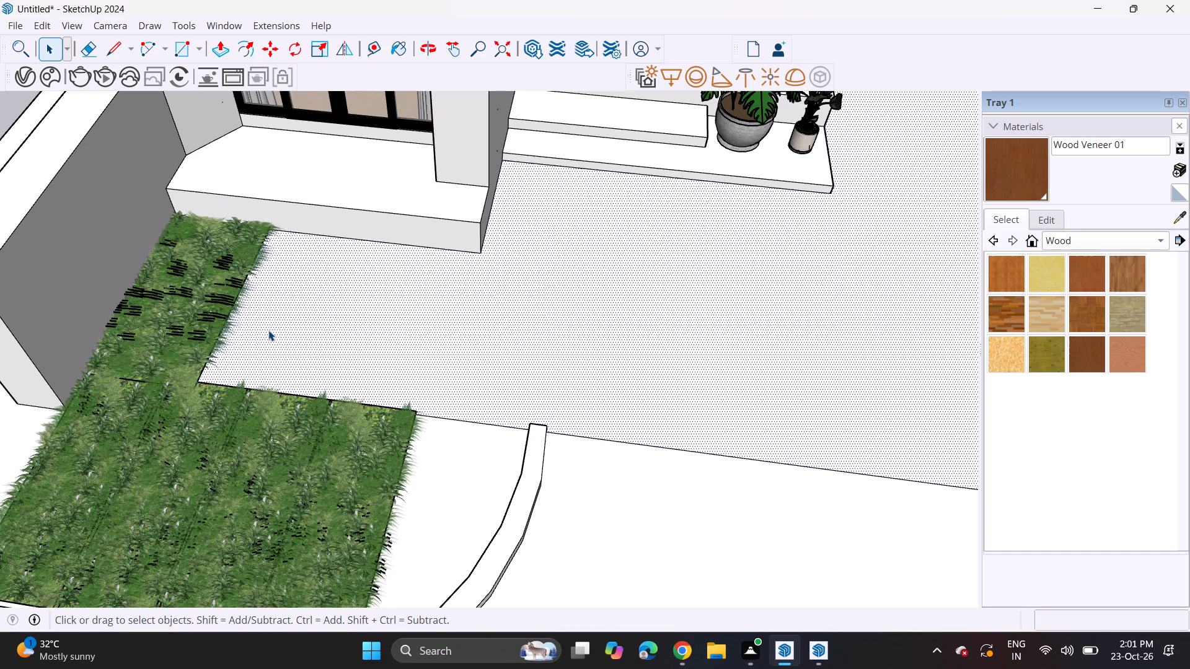
Copy the scaled grass panel twice along the plinth on the red axis, spaced about 7' 11" and 7' 9".
{"action": "left_click", "coordinate": [200, 349]}
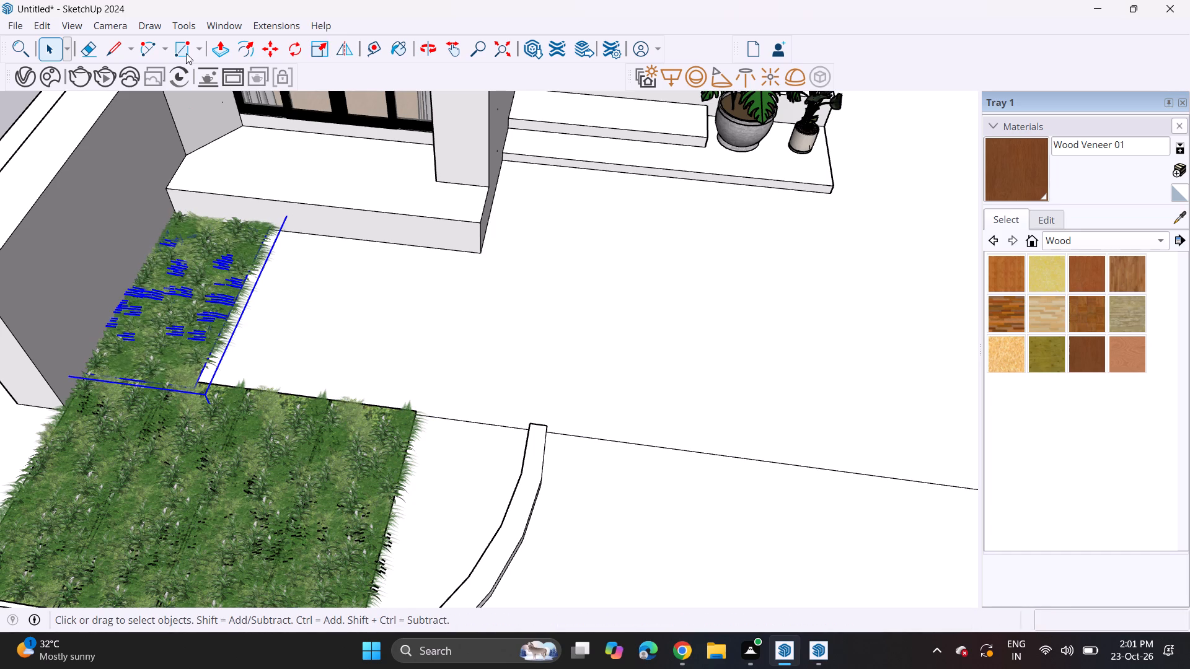
{"action": "left_click", "coordinate": [268, 54]}
{"action": "left_click", "coordinate": [170, 341]}
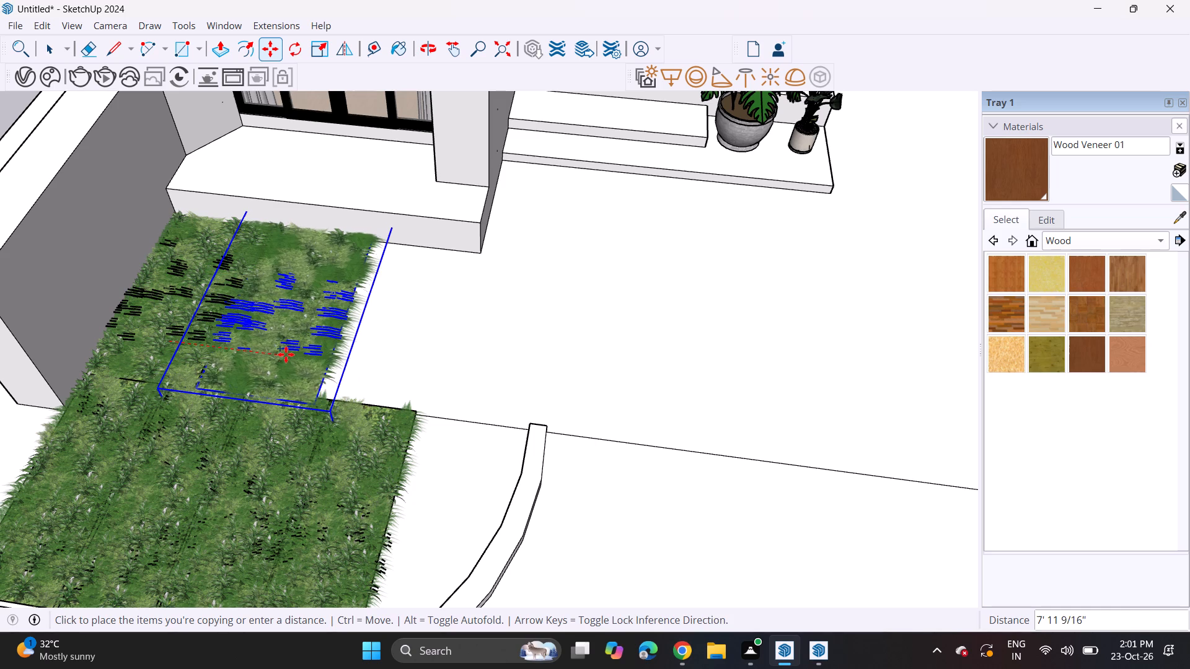
{"action": "left_click", "coordinate": [284, 356]}
{"action": "left_click", "coordinate": [283, 336]}
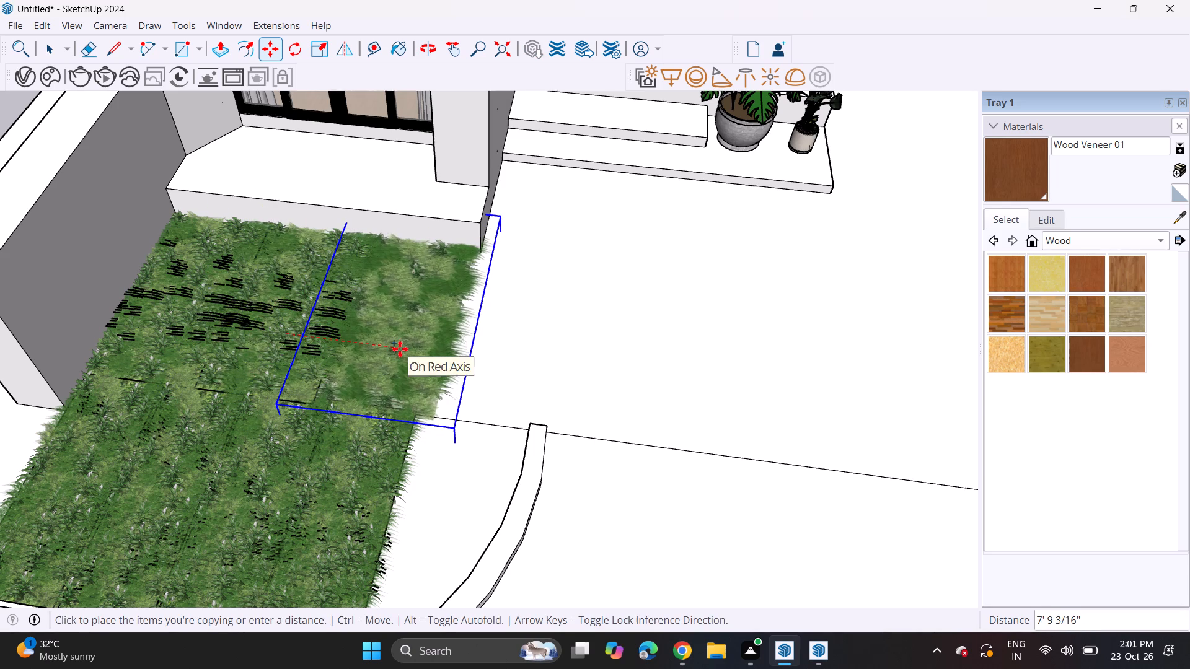
{"action": "left_click", "coordinate": [399, 352]}
{"action": "scroll", "coordinate": [425, 362], "scroll_direction": "down", "scroll_amount": 9}
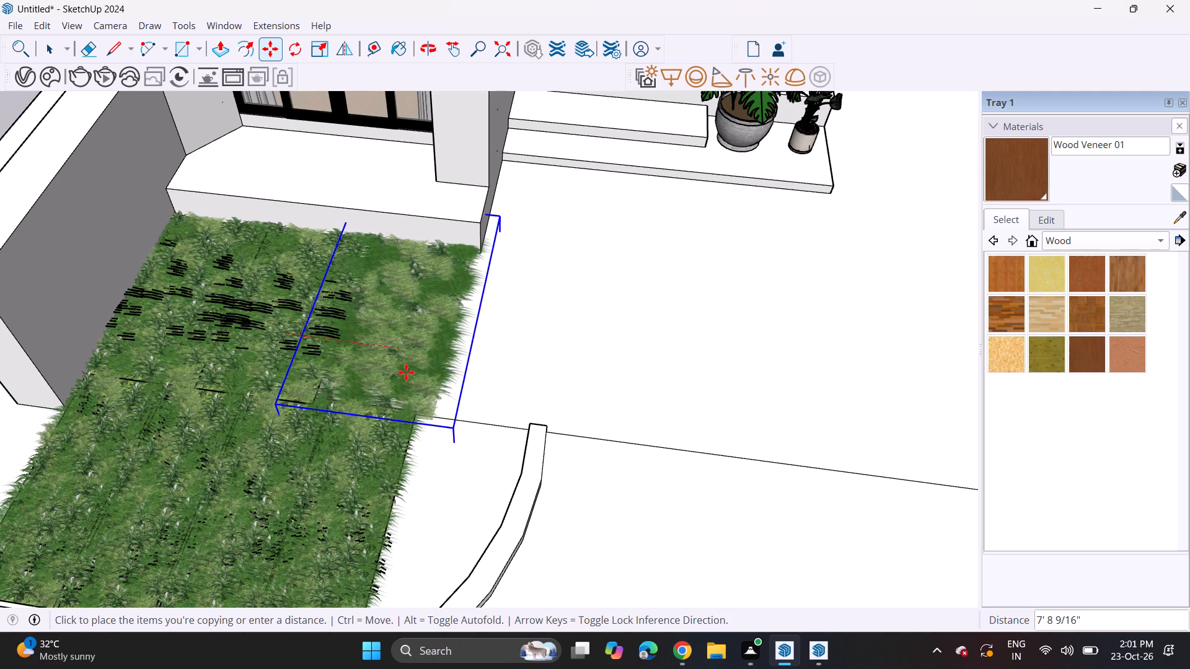
{"action": "scroll", "coordinate": [406, 372], "scroll_direction": "down", "scroll_amount": 10}
{"action": "key", "text": "space"}
{"action": "left_click", "coordinate": [89, 209]}
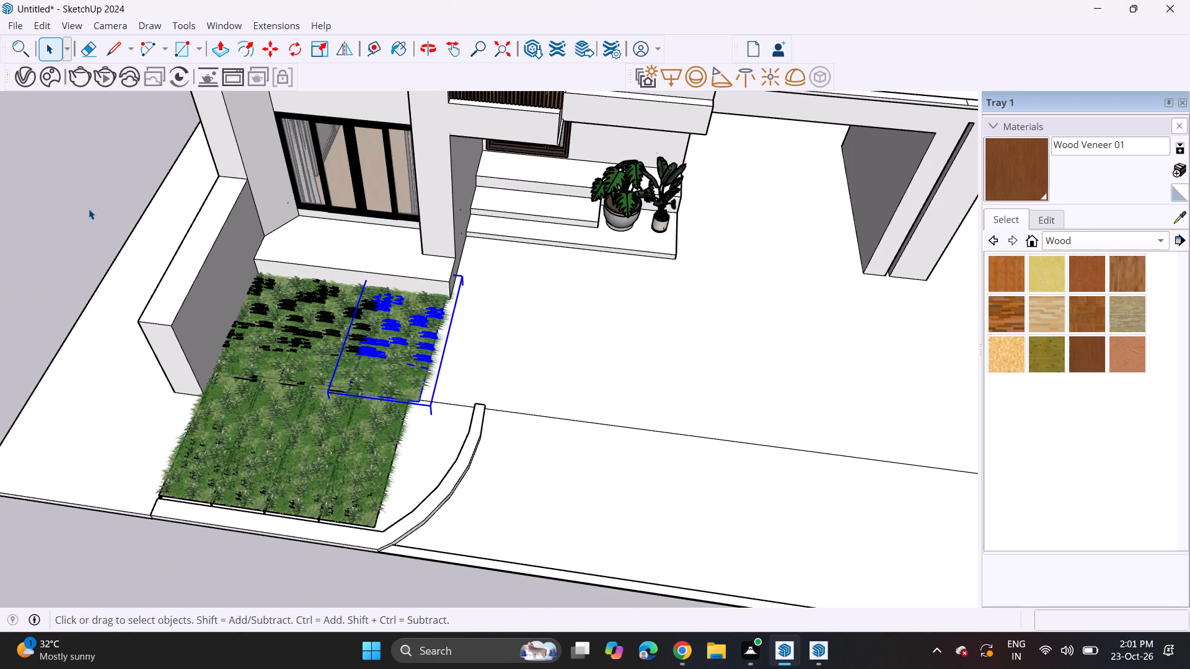
Examine the extended grass bed between the plinth and kerb against the whole house front.
{"action": "middle_click_drag", "start_coordinate": [365, 367], "coordinate": [358, 183]}
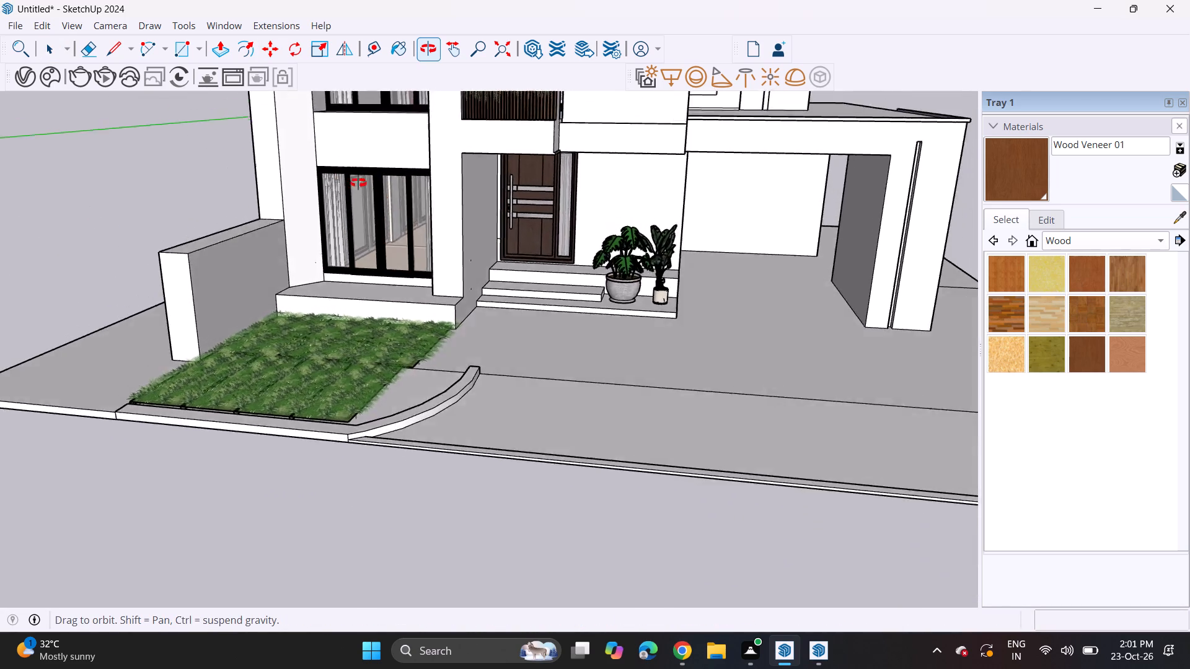
{"action": "middle_click_drag", "start_coordinate": [358, 183], "coordinate": [425, 206]}
{"action": "scroll", "coordinate": [379, 218], "scroll_direction": "down", "scroll_amount": 4}
{"action": "middle_click_drag", "start_coordinate": [403, 270], "coordinate": [237, 319], "text": "shift"}
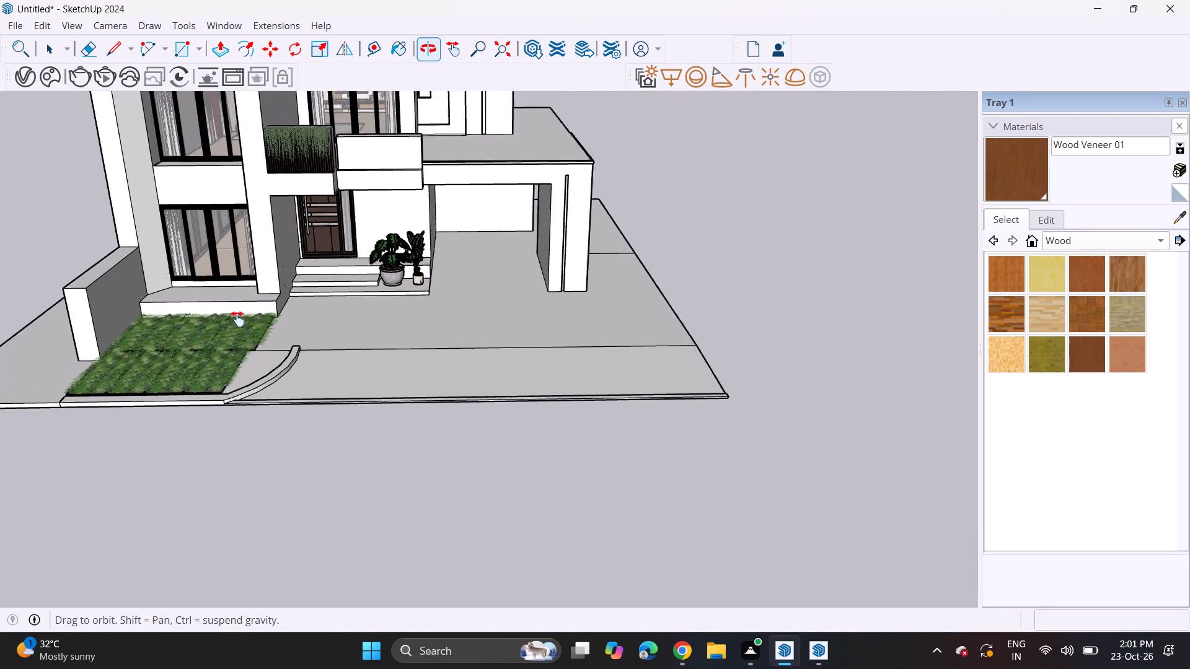
{"action": "middle_click_drag", "start_coordinate": [237, 319], "coordinate": [255, 362], "text": "shift"}
{"action": "middle_click_drag", "start_coordinate": [255, 364], "coordinate": [253, 323]}
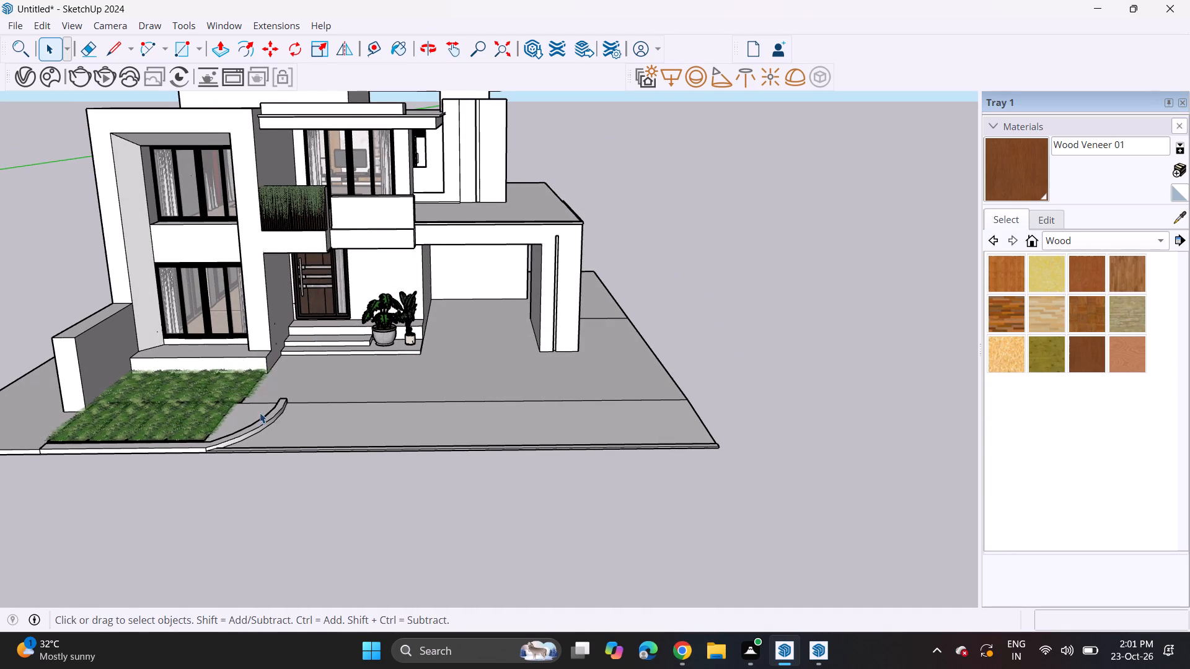
{"action": "middle_click_drag", "start_coordinate": [260, 417], "coordinate": [248, 476]}
Copy the last plinth-side grass panel about 3' 11" past the plinth corner toward the driveway.
{"action": "scroll", "coordinate": [247, 424], "scroll_direction": "up", "scroll_amount": 11}
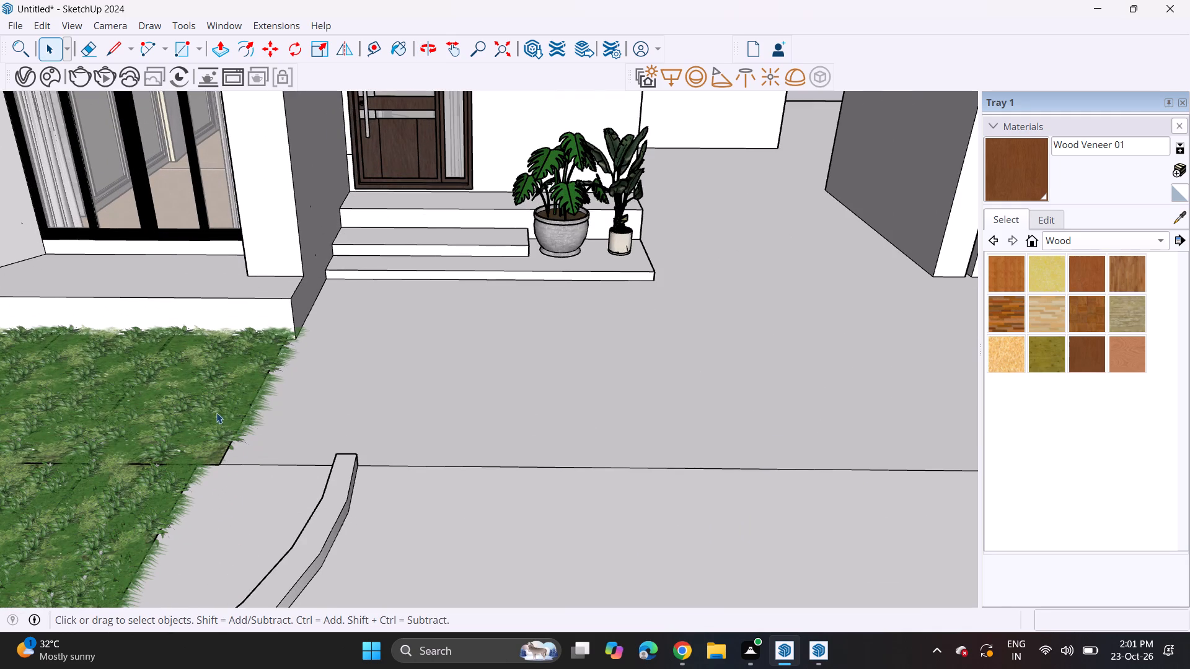
{"action": "left_click", "coordinate": [216, 416]}
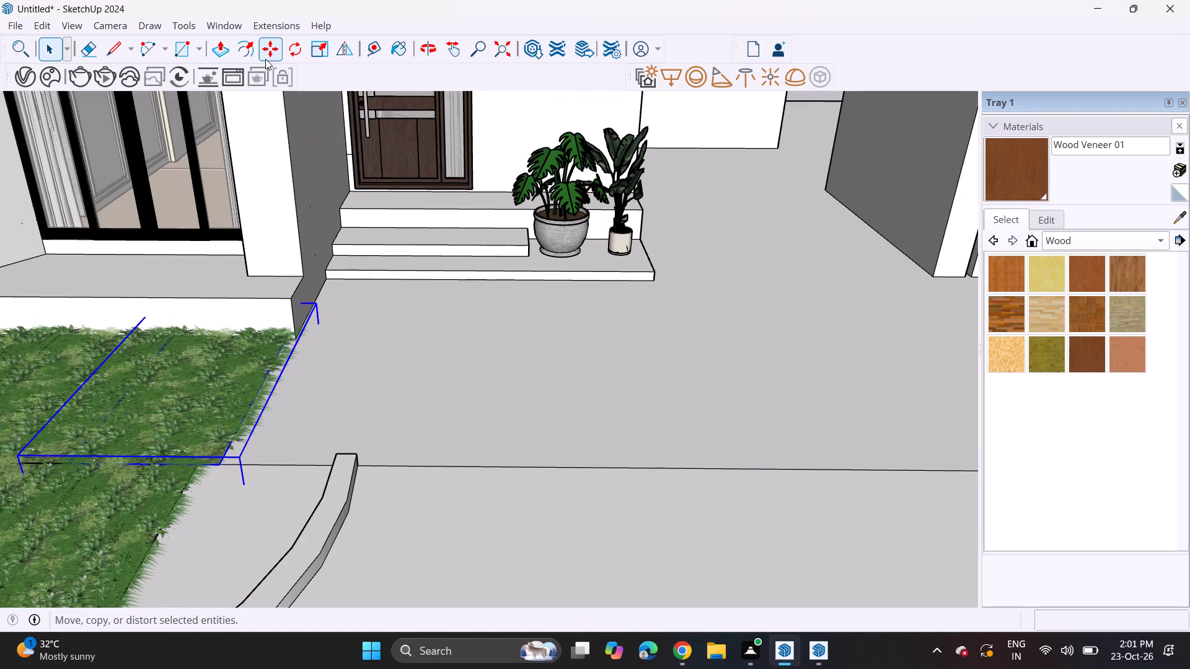
{"action": "left_click", "coordinate": [268, 56]}
{"action": "left_click", "coordinate": [188, 414]}
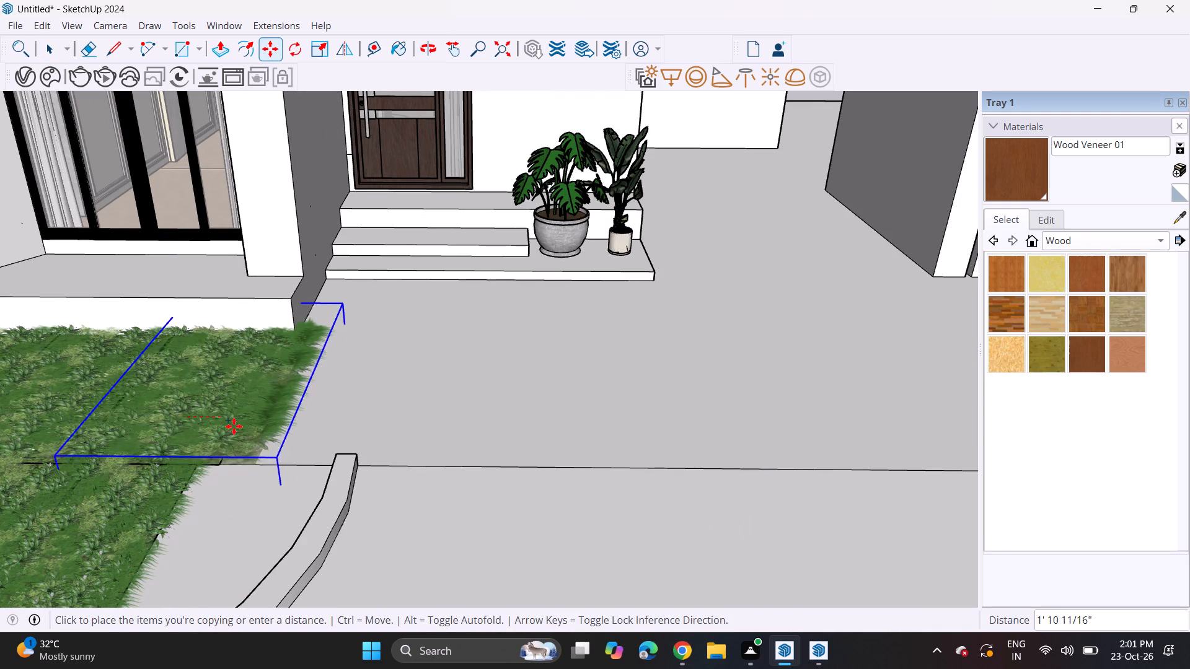
{"action": "left_click", "coordinate": [258, 432]}
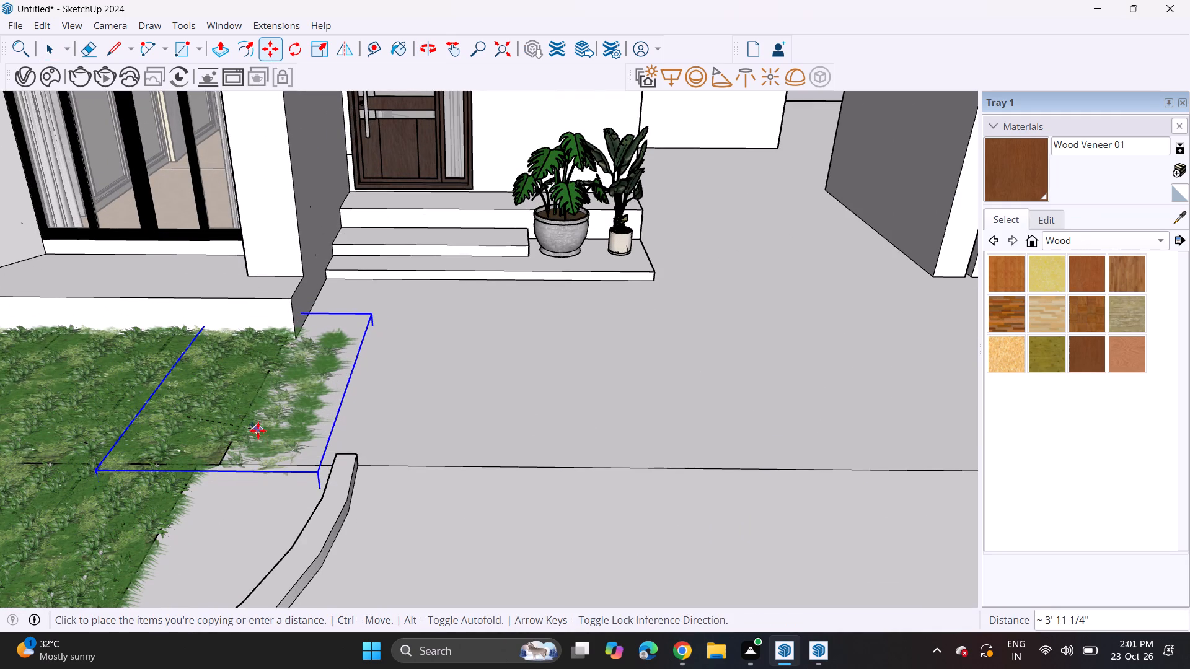
Move the new grass panel about 2' 4" so its front corner meets the end of the curved kerb.
{"action": "middle_click_drag", "start_coordinate": [299, 484], "coordinate": [295, 432]}
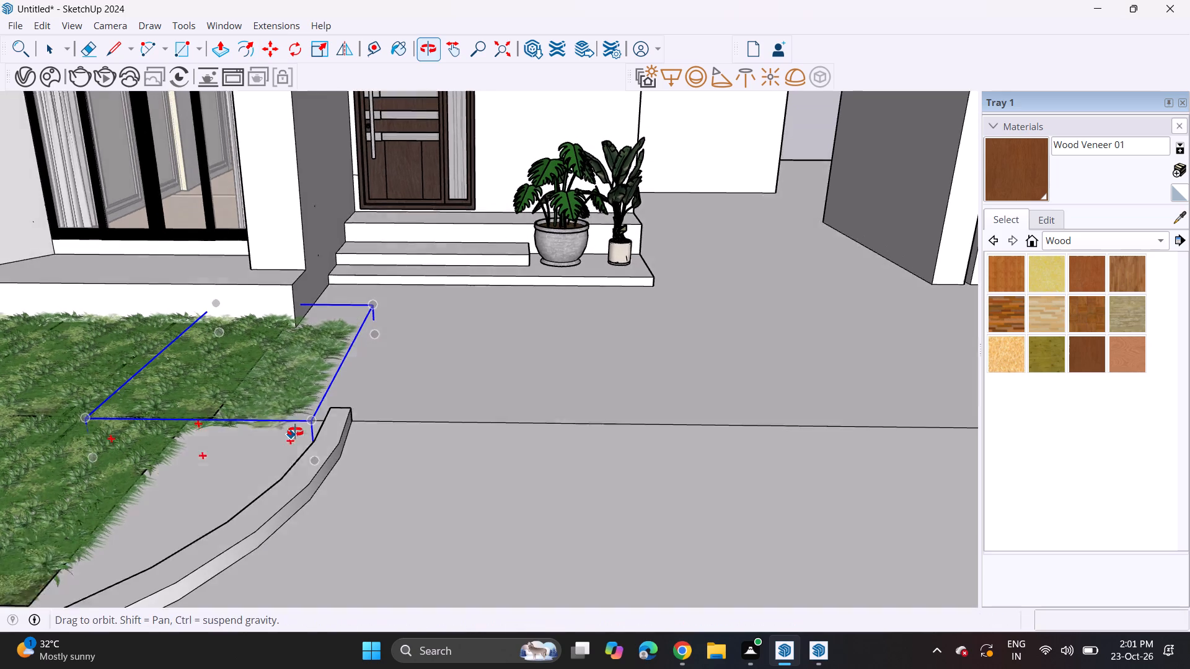
{"action": "middle_click_drag", "start_coordinate": [295, 432], "coordinate": [295, 430]}
{"action": "scroll", "coordinate": [300, 452], "scroll_direction": "up", "scroll_amount": 1}
{"action": "left_click", "coordinate": [309, 444]}
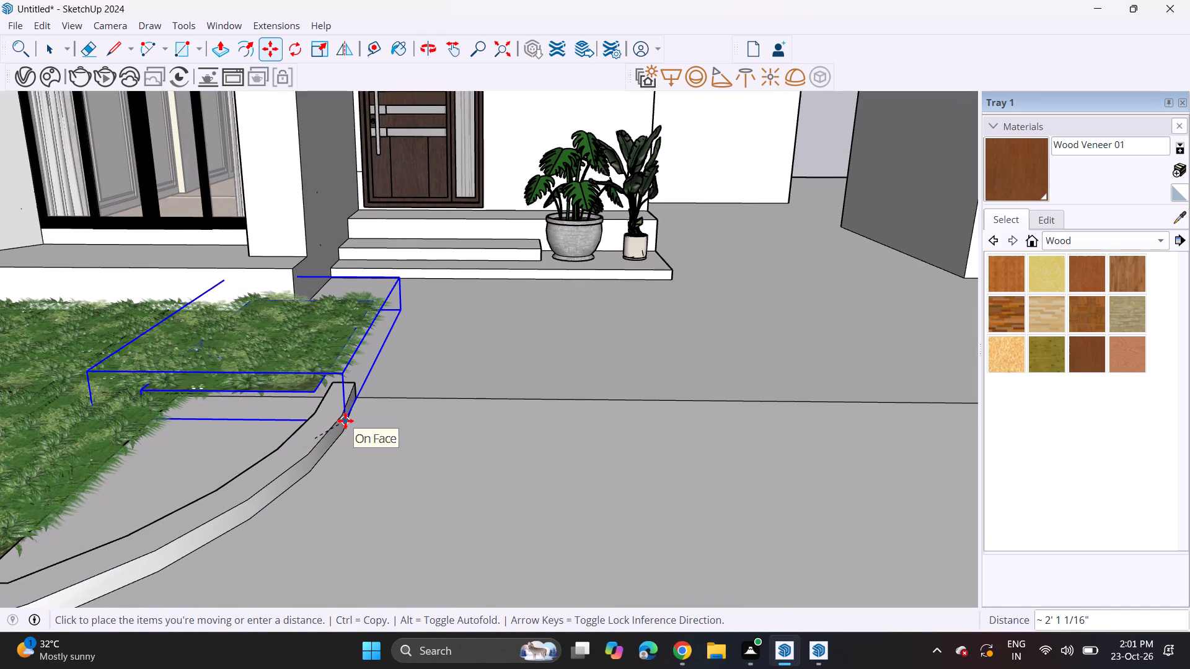
{"action": "left_click", "coordinate": [353, 430]}
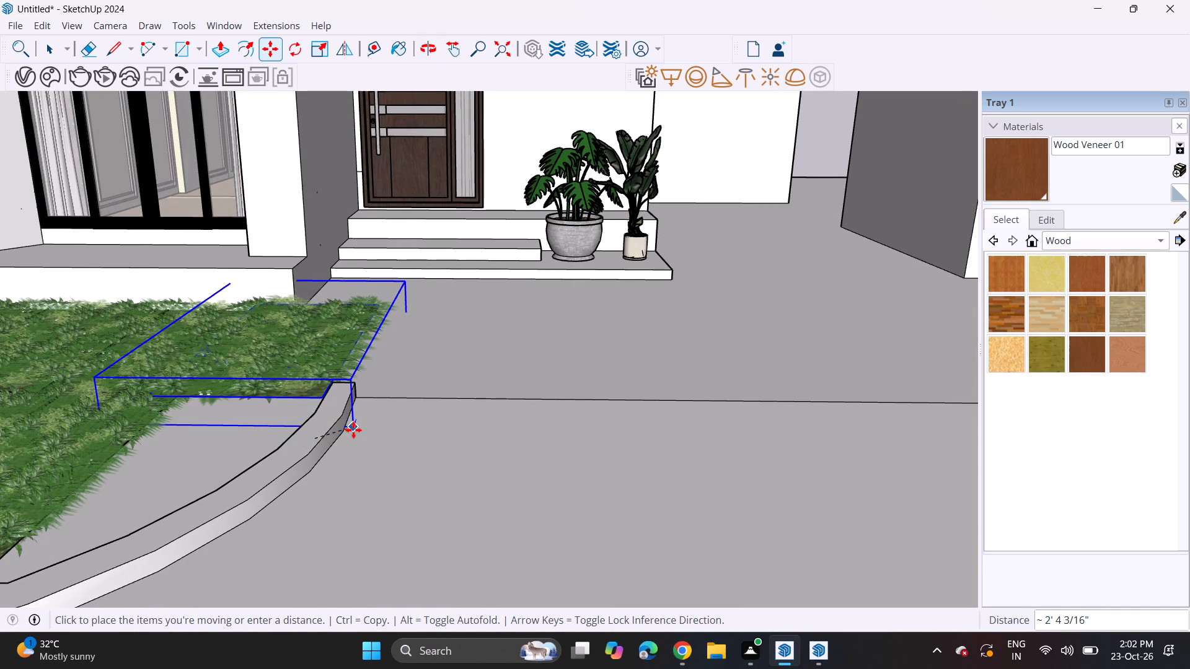
Copy the kerb-end grass panel about 14' 2" forward over the uncovered area beside the curved kerb.
{"action": "left_click", "coordinate": [280, 358]}
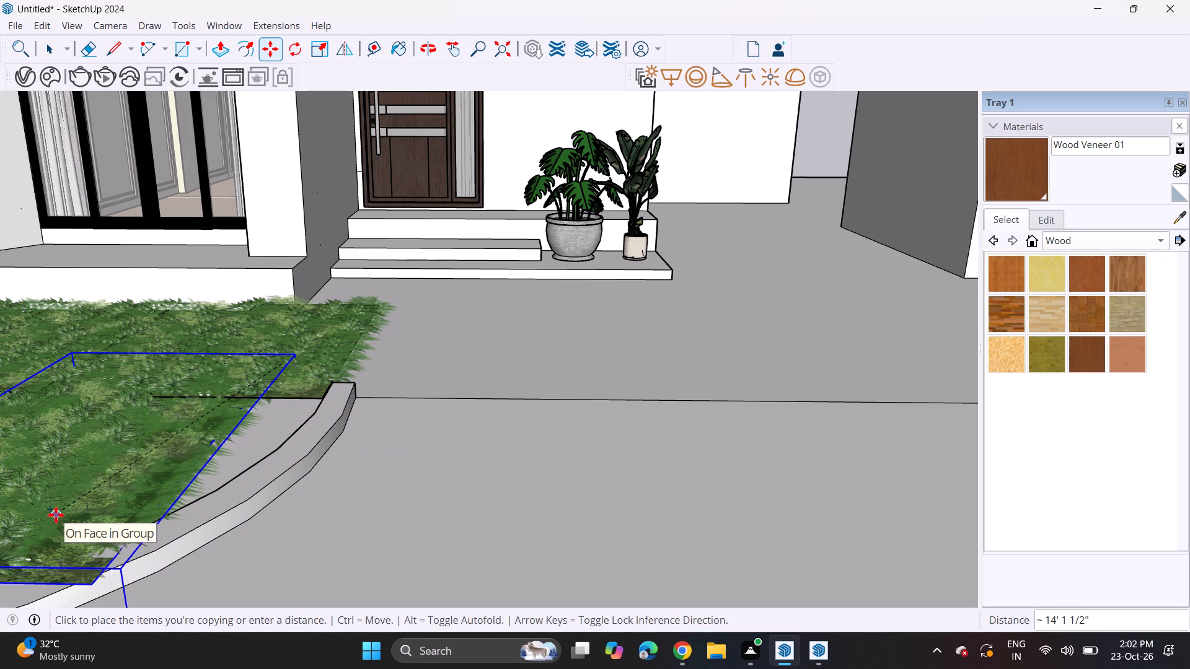
{"action": "left_click", "coordinate": [53, 528]}
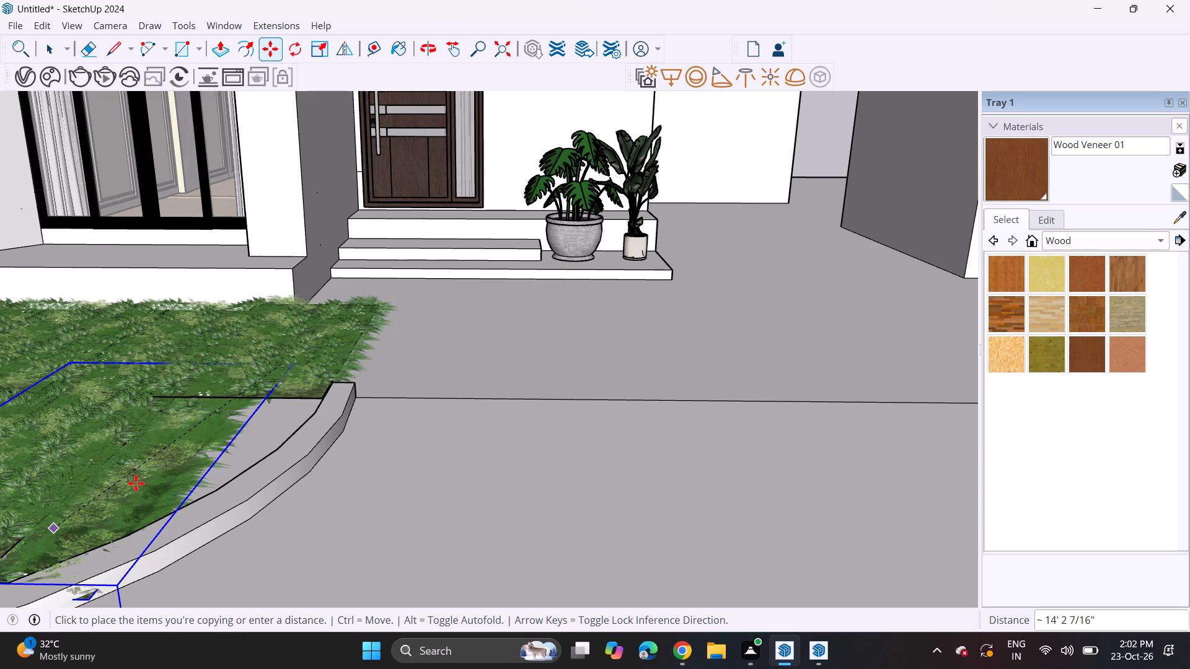
Examine how the copied front grass panel sits against the curved kerb and the neighbouring panels.
{"action": "scroll", "coordinate": [136, 484], "scroll_direction": "down", "scroll_amount": 8}
{"action": "scroll", "coordinate": [186, 405], "scroll_direction": "down", "scroll_amount": 15}
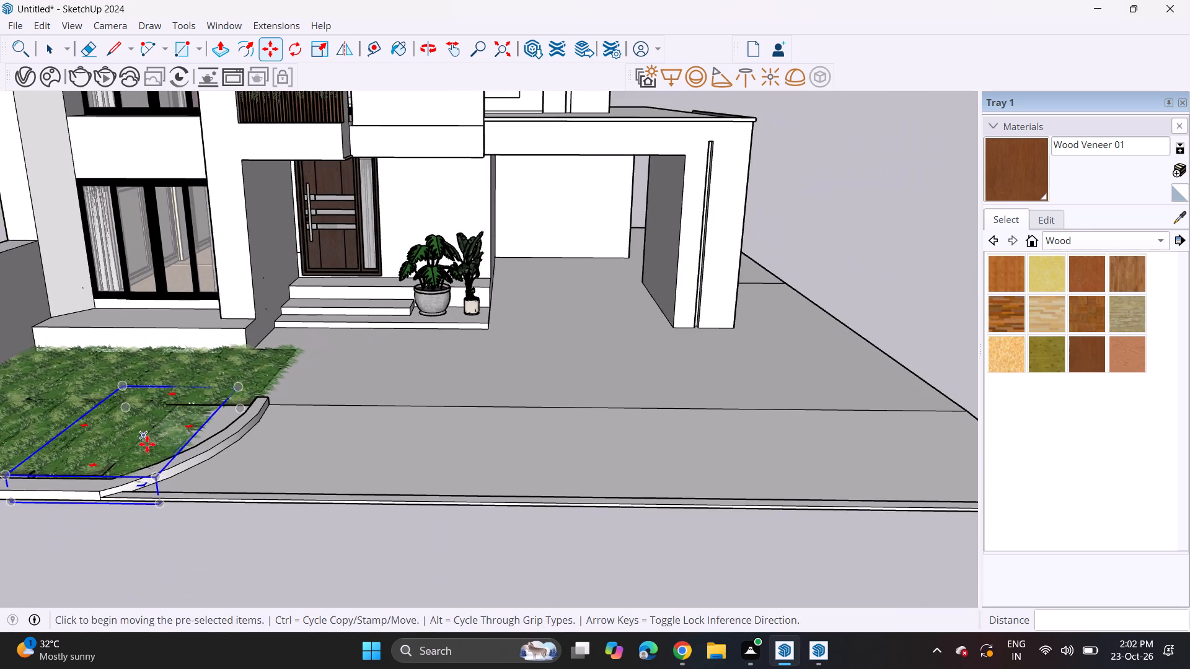
{"action": "middle_click_drag", "start_coordinate": [167, 455], "coordinate": [250, 509]}
{"action": "scroll", "coordinate": [232, 508], "scroll_direction": "up", "scroll_amount": 3}
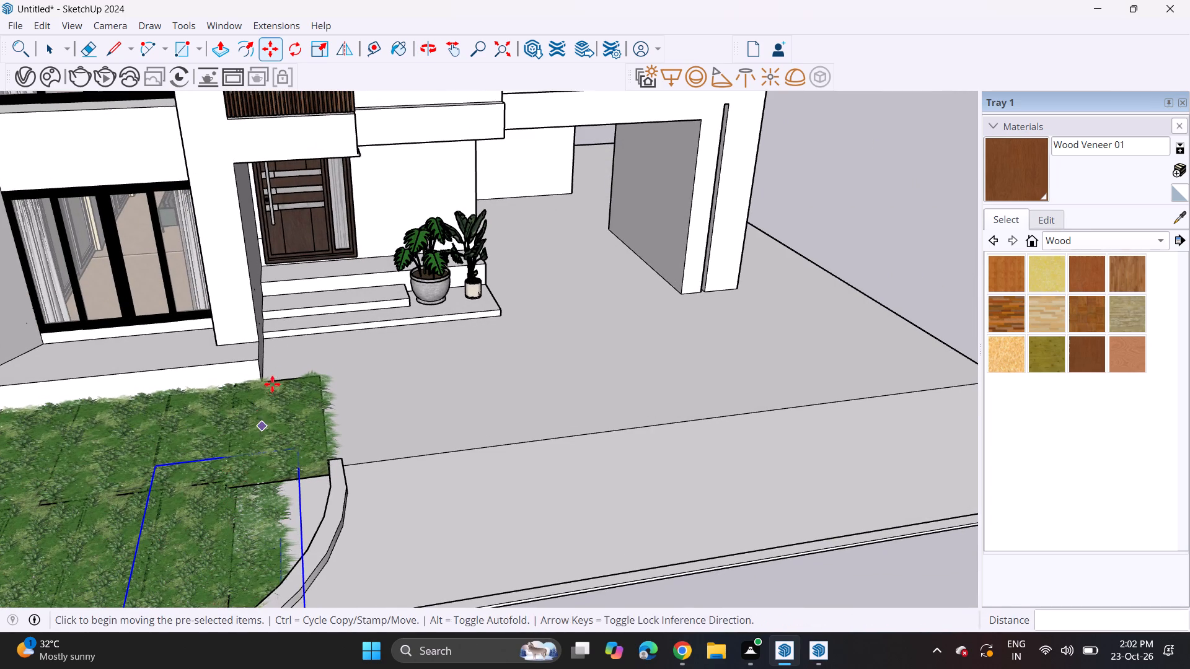
{"action": "middle_click_drag", "start_coordinate": [243, 478], "coordinate": [276, 290], "text": "shift"}
{"action": "scroll", "coordinate": [242, 470], "scroll_direction": "up", "scroll_amount": 1, "text": "shift"}
{"action": "scroll", "coordinate": [267, 355], "scroll_direction": "up", "scroll_amount": 9}
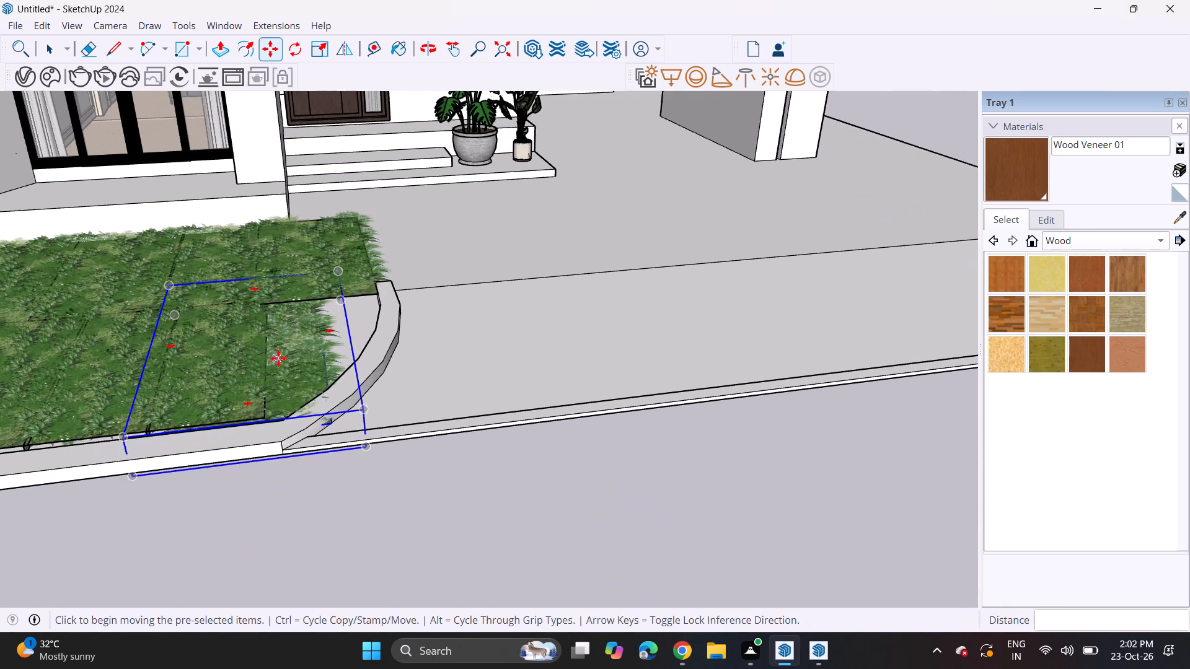
Nudge the copied front grass panel to adjust how it sits beside the curved kerb.
{"action": "scroll", "coordinate": [278, 358], "scroll_direction": "up", "scroll_amount": 2}
{"action": "left_click", "coordinate": [295, 357]}
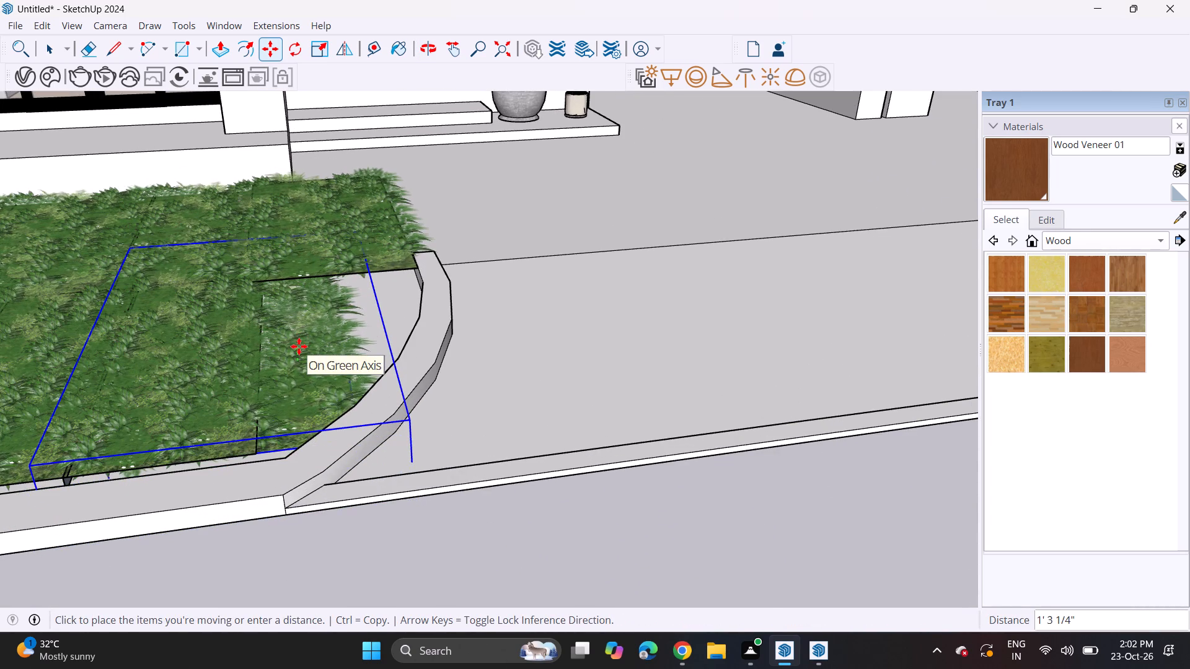
{"action": "left_click", "coordinate": [300, 349]}
Move the front grass panel by its outer bottom corner about 6' 4" back toward the house and driveway.
{"action": "middle_click_drag", "start_coordinate": [374, 381], "coordinate": [260, 327]}
{"action": "scroll", "coordinate": [260, 327], "scroll_direction": "up", "scroll_amount": 1}
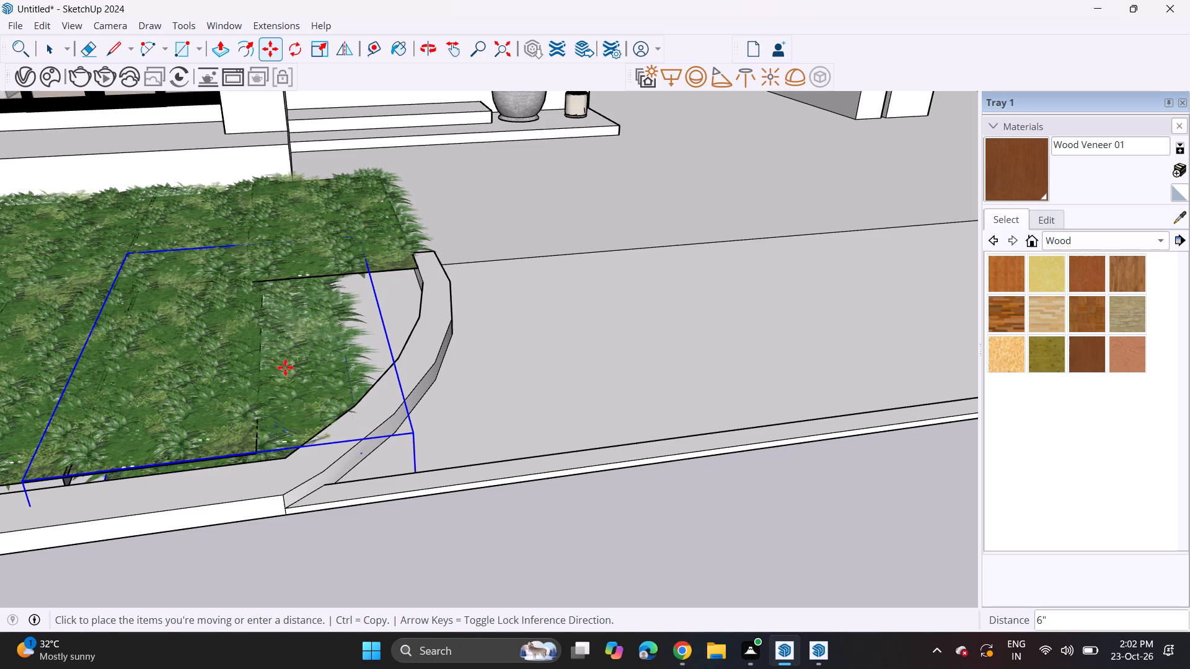
{"action": "scroll", "coordinate": [285, 367], "scroll_direction": "down", "scroll_amount": 7}
{"action": "middle_click_drag", "start_coordinate": [389, 349], "coordinate": [293, 329]}
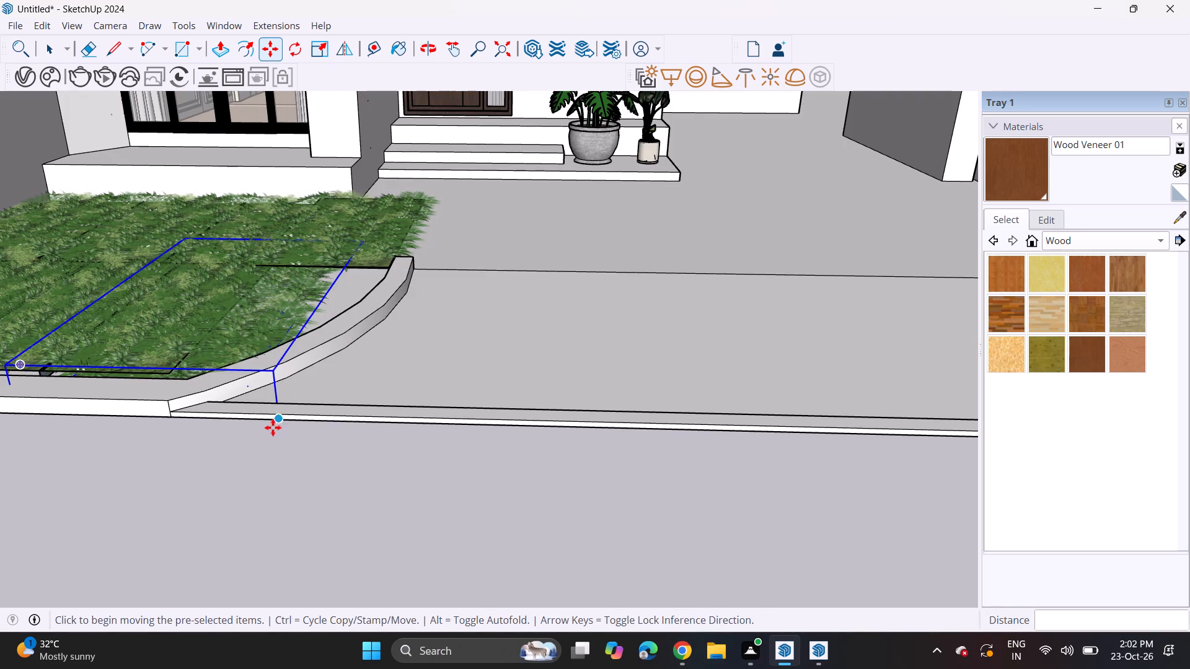
{"action": "left_click", "coordinate": [273, 427]}
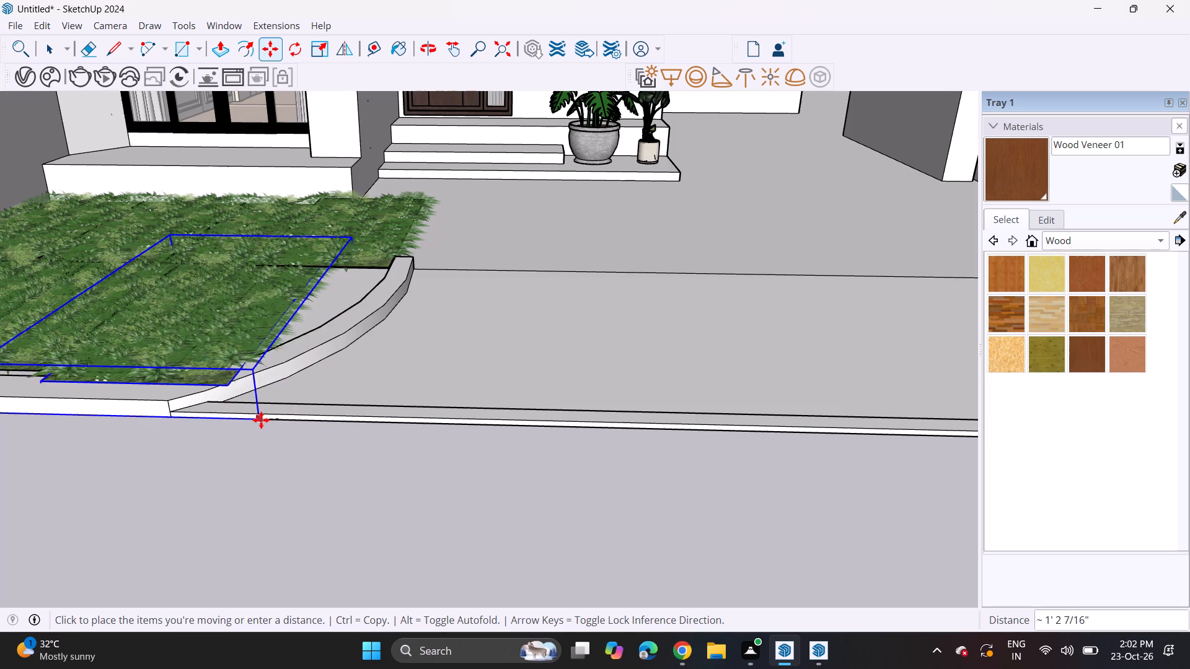
{"action": "left_click", "coordinate": [395, 358]}
Shift the front grass panel about 1' 9" and lower it about 10" into the bed behind the curved kerb.
{"action": "left_click", "coordinate": [361, 304]}
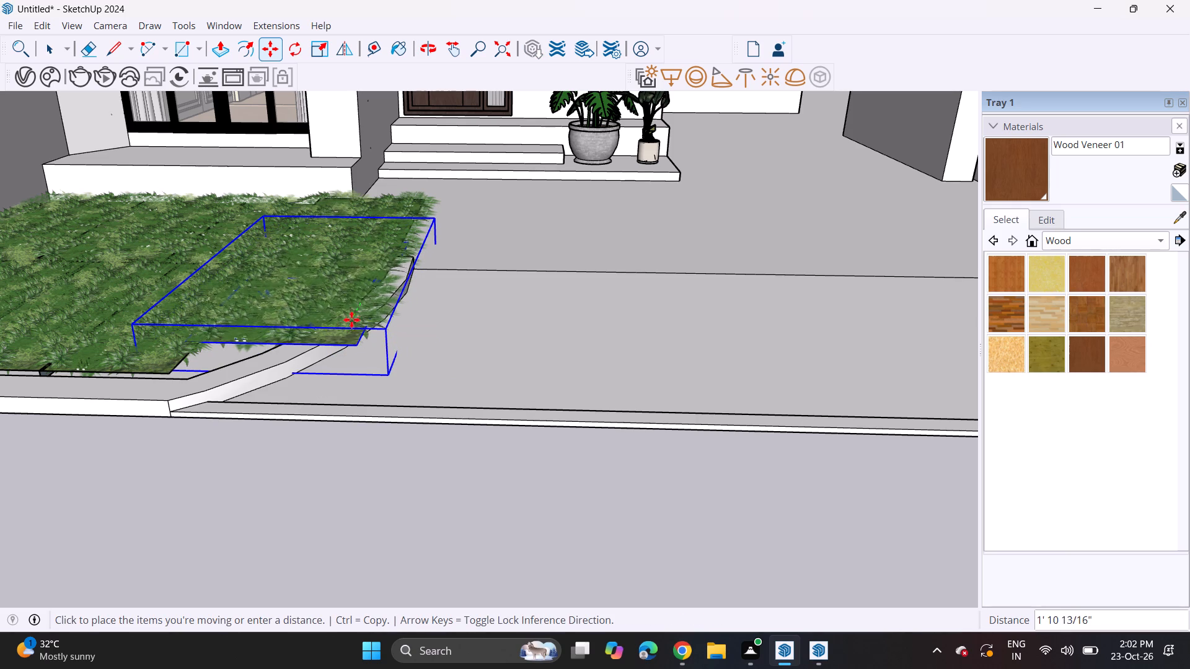
{"action": "left_click", "coordinate": [338, 315]}
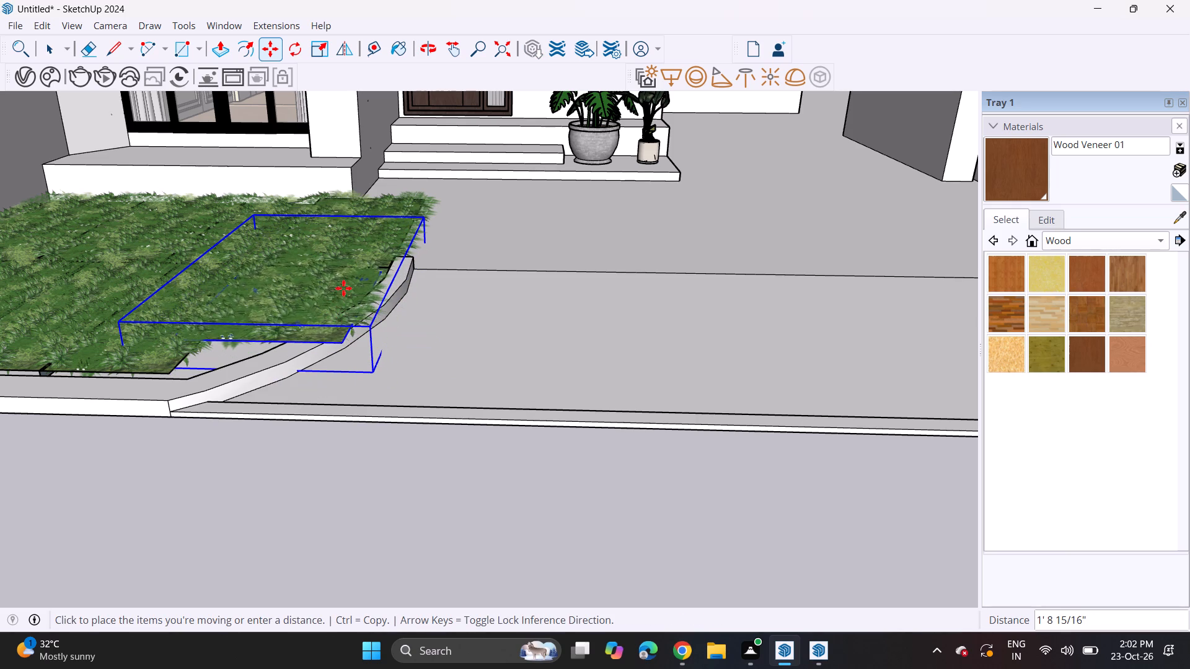
{"action": "left_click", "coordinate": [340, 276]}
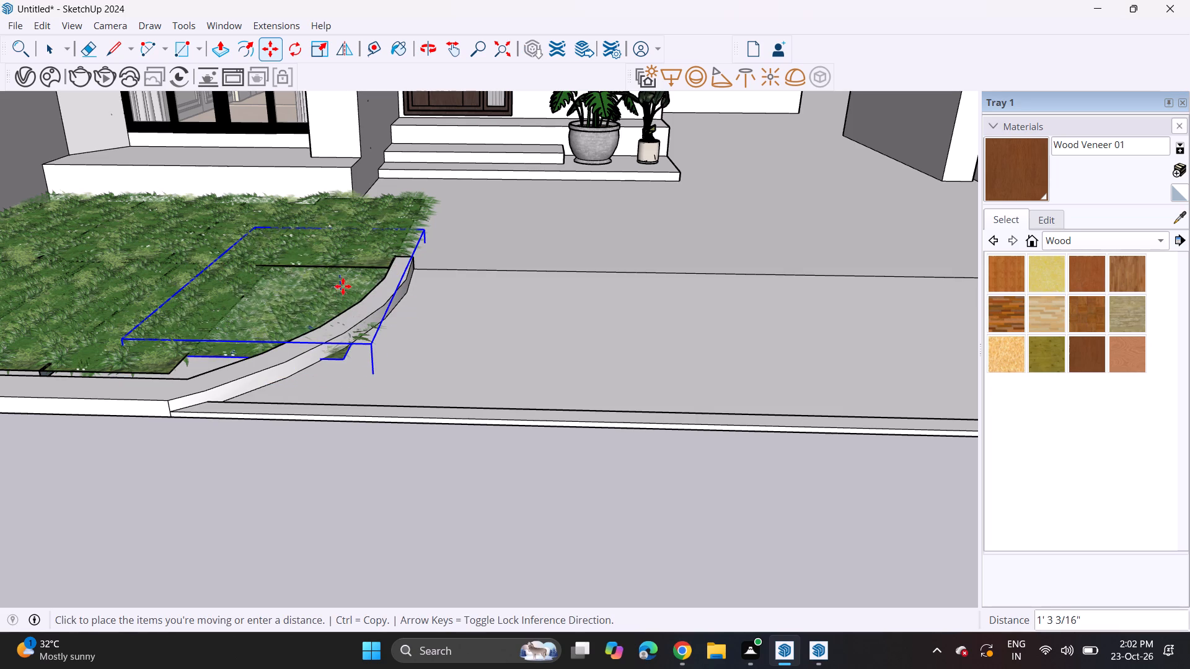
{"action": "left_click", "coordinate": [344, 291]}
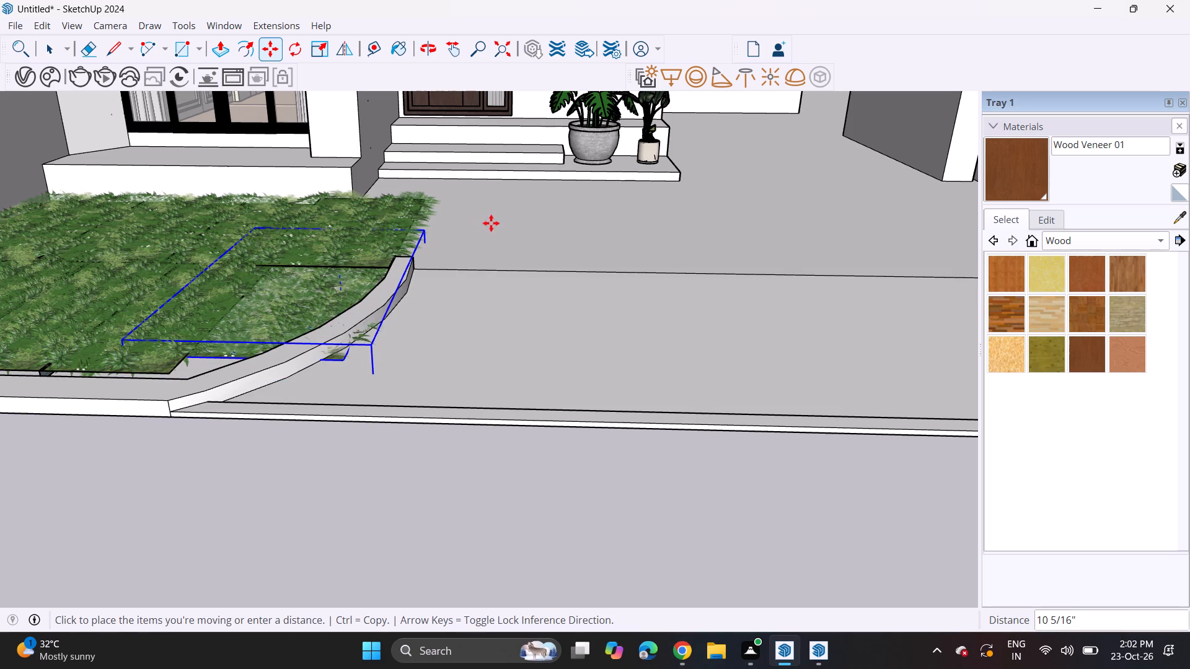
{"action": "key", "text": "space"}
{"action": "left_click", "coordinate": [475, 234]}
{"action": "left_click", "coordinate": [475, 234]}
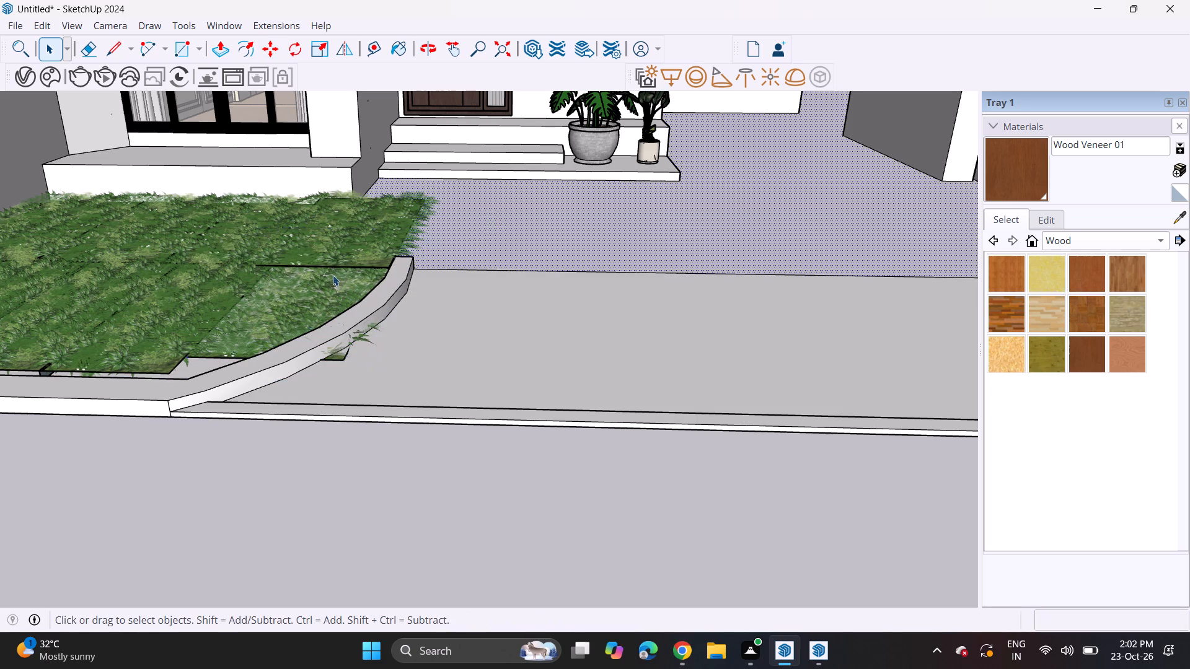
Move the front grass panel 1' 3" inward from the driveway so it sits within the curved kerb.
{"action": "scroll", "coordinate": [319, 275], "scroll_direction": "down", "scroll_amount": 7}
{"action": "middle_click_drag", "start_coordinate": [320, 249], "coordinate": [394, 342]}
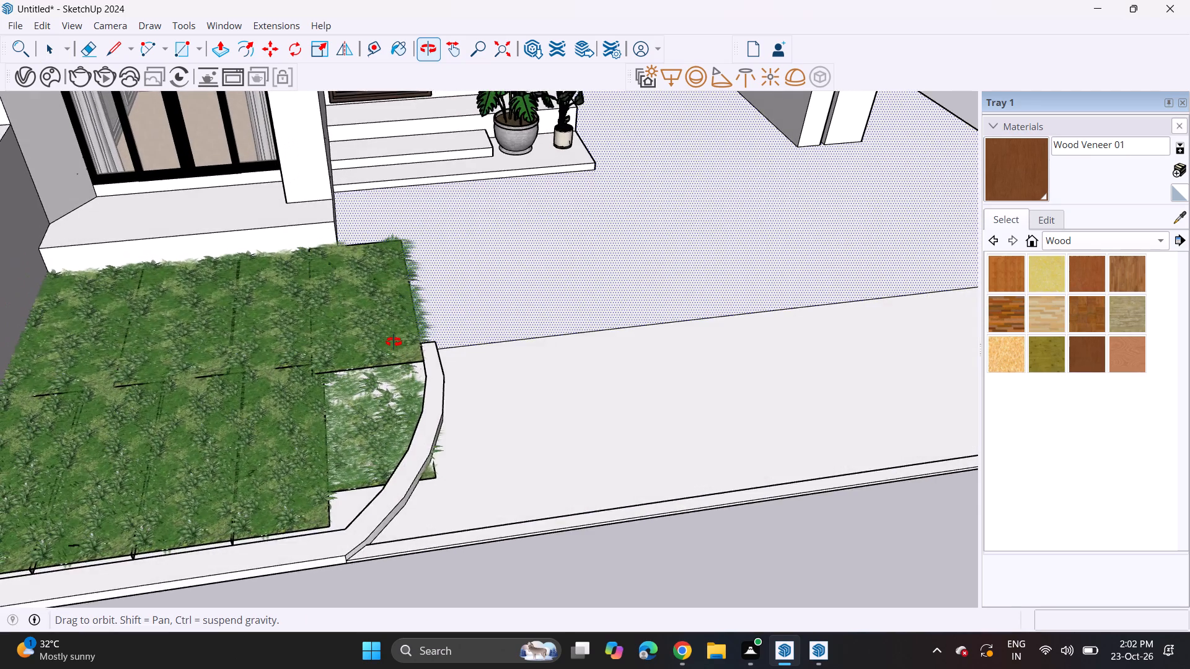
{"action": "middle_click_drag", "start_coordinate": [394, 342], "coordinate": [393, 367]}
{"action": "middle_click_drag", "start_coordinate": [362, 424], "coordinate": [225, 297]}
{"action": "scroll", "coordinate": [226, 299], "scroll_direction": "up", "scroll_amount": 1}
{"action": "scroll", "coordinate": [280, 337], "scroll_direction": "up", "scroll_amount": 6}
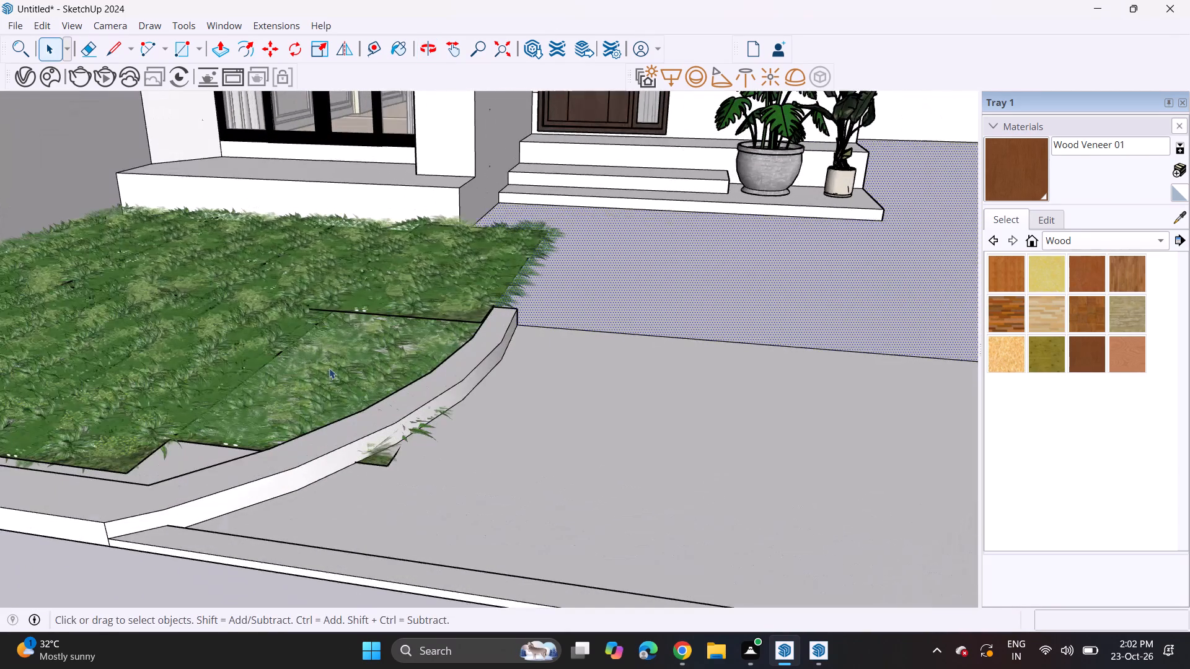
{"action": "left_click", "coordinate": [330, 371]}
{"action": "left_click", "coordinate": [265, 55]}
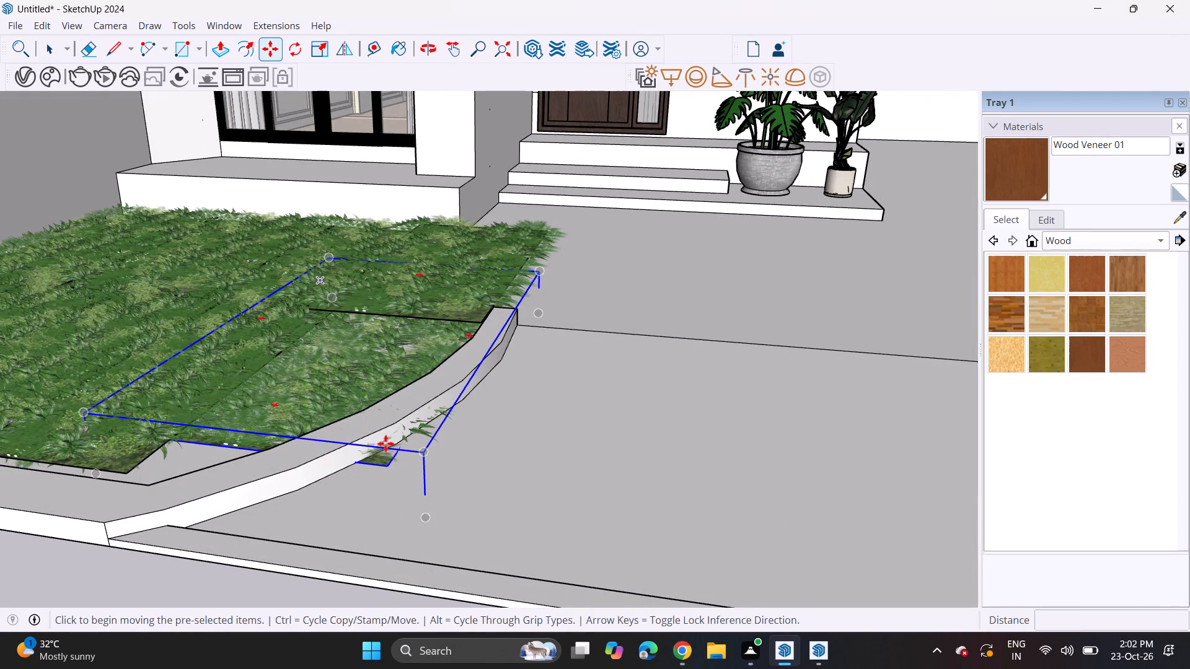
{"action": "left_click", "coordinate": [422, 526]}
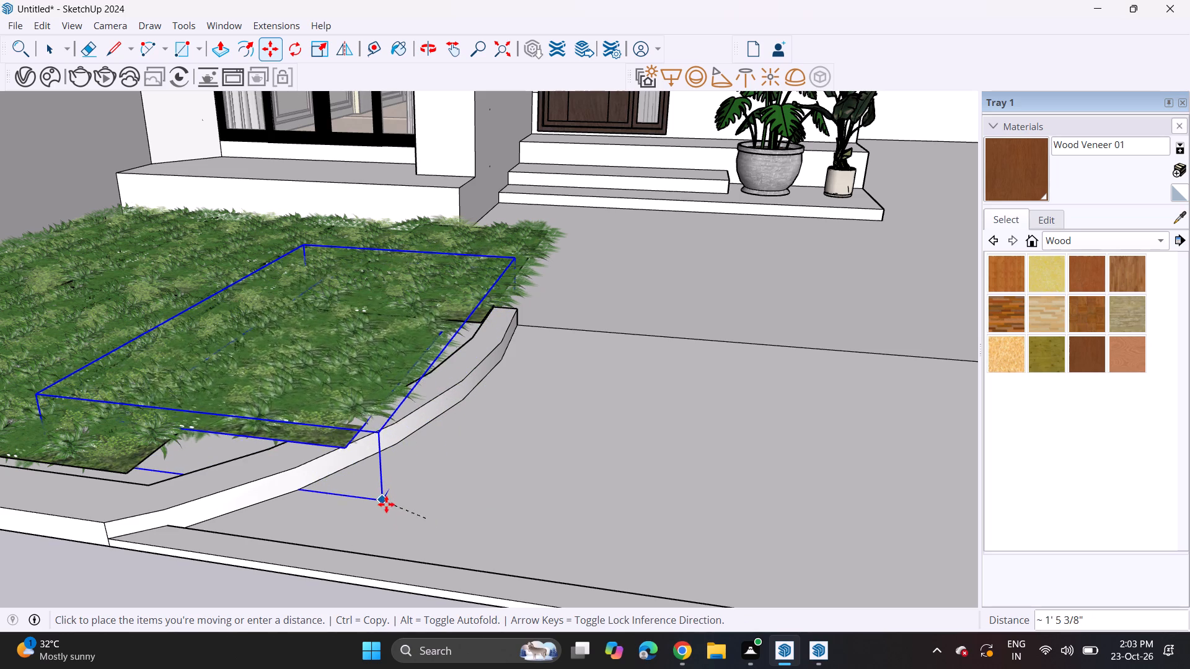
{"action": "left_click", "coordinate": [387, 509]}
{"action": "scroll", "coordinate": [529, 264], "scroll_direction": "down", "scroll_amount": 6}
{"action": "key", "text": "space"}
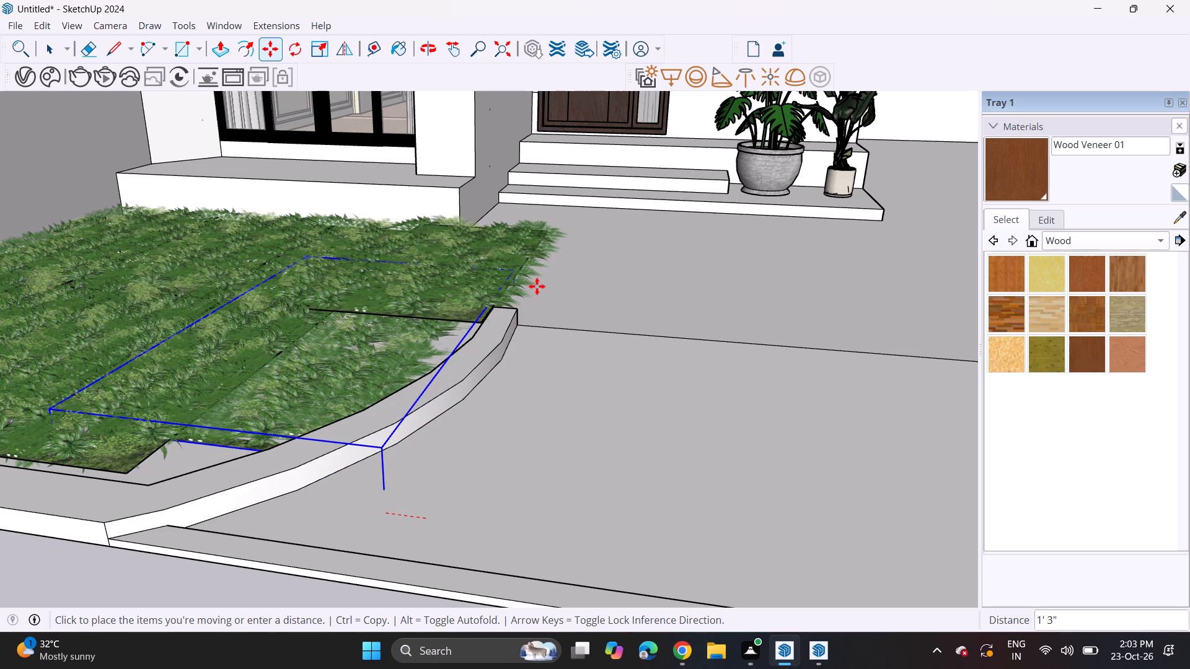
{"action": "left_click", "coordinate": [552, 287]}
Copy the large potted plant from the entrance steps to the open ground beside the plot.
{"action": "scroll", "coordinate": [428, 294], "scroll_direction": "down", "scroll_amount": 6}
{"action": "scroll", "coordinate": [309, 238], "scroll_direction": "down", "scroll_amount": 8}
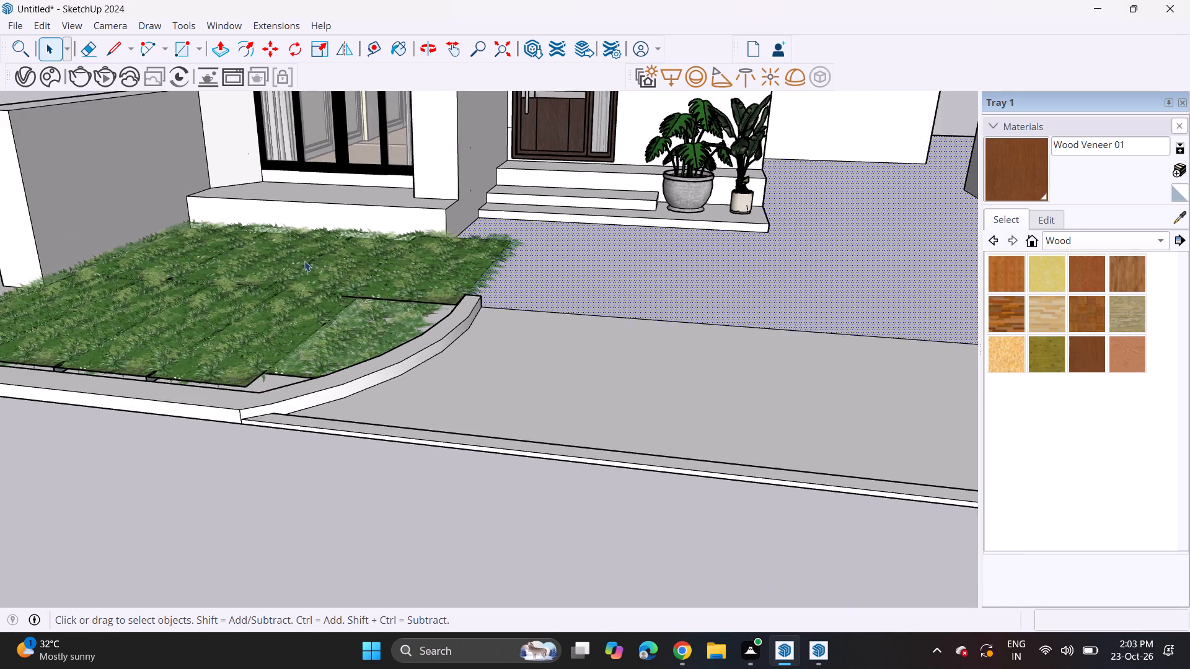
{"action": "scroll", "coordinate": [302, 266], "scroll_direction": "down", "scroll_amount": 6}
{"action": "scroll", "coordinate": [301, 268], "scroll_direction": "up", "scroll_amount": 1}
{"action": "middle_click_drag", "start_coordinate": [324, 282], "coordinate": [441, 333]}
{"action": "scroll", "coordinate": [416, 310], "scroll_direction": "down", "scroll_amount": 4}
{"action": "middle_click_drag", "start_coordinate": [465, 284], "coordinate": [400, 410]}
{"action": "middle_click_drag", "start_coordinate": [392, 396], "coordinate": [363, 330]}
{"action": "scroll", "coordinate": [364, 351], "scroll_direction": "up", "scroll_amount": 1}
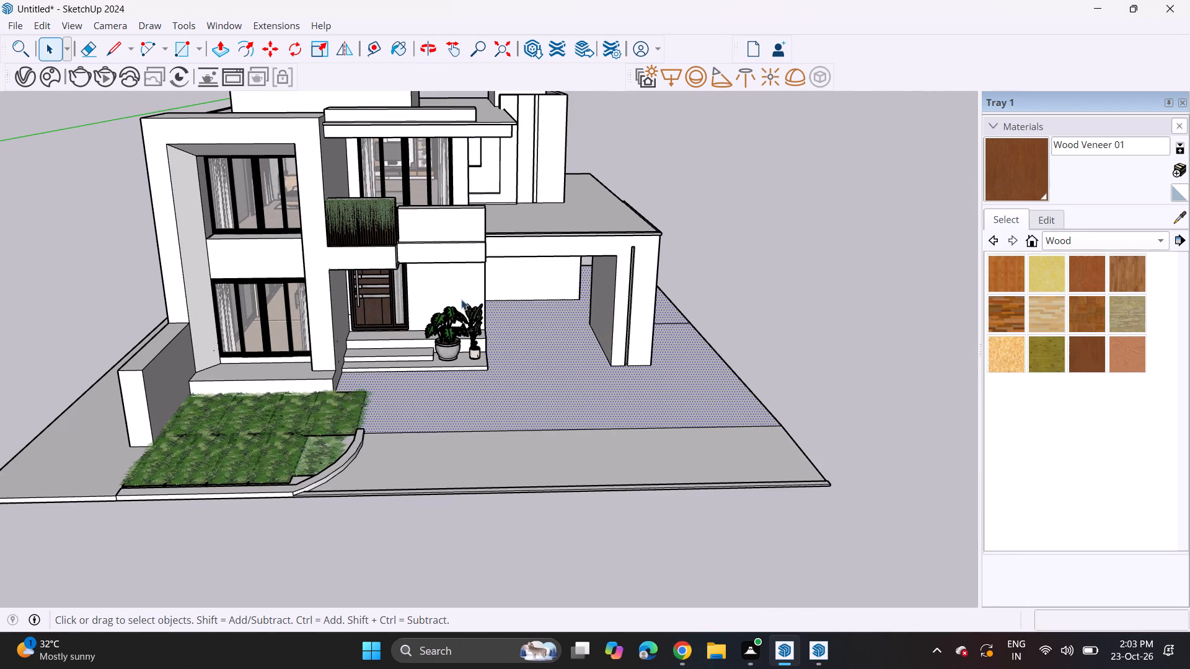
{"action": "left_click", "coordinate": [447, 343]}
{"action": "key", "text": "m"}
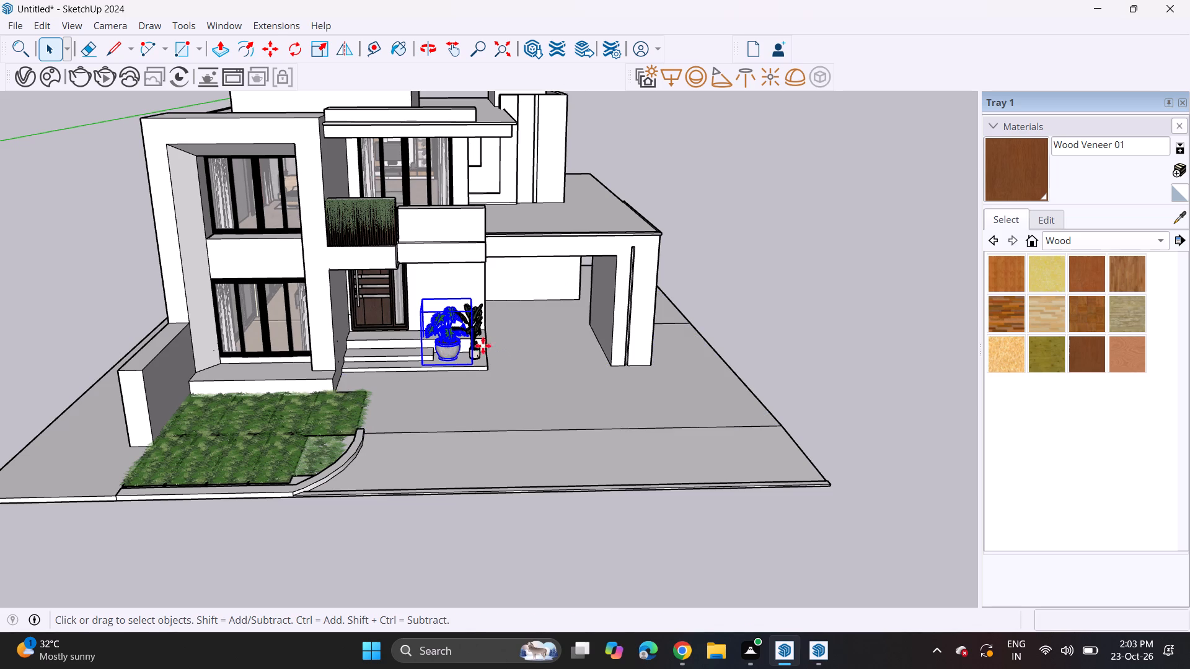
{"action": "left_click", "coordinate": [452, 357]}
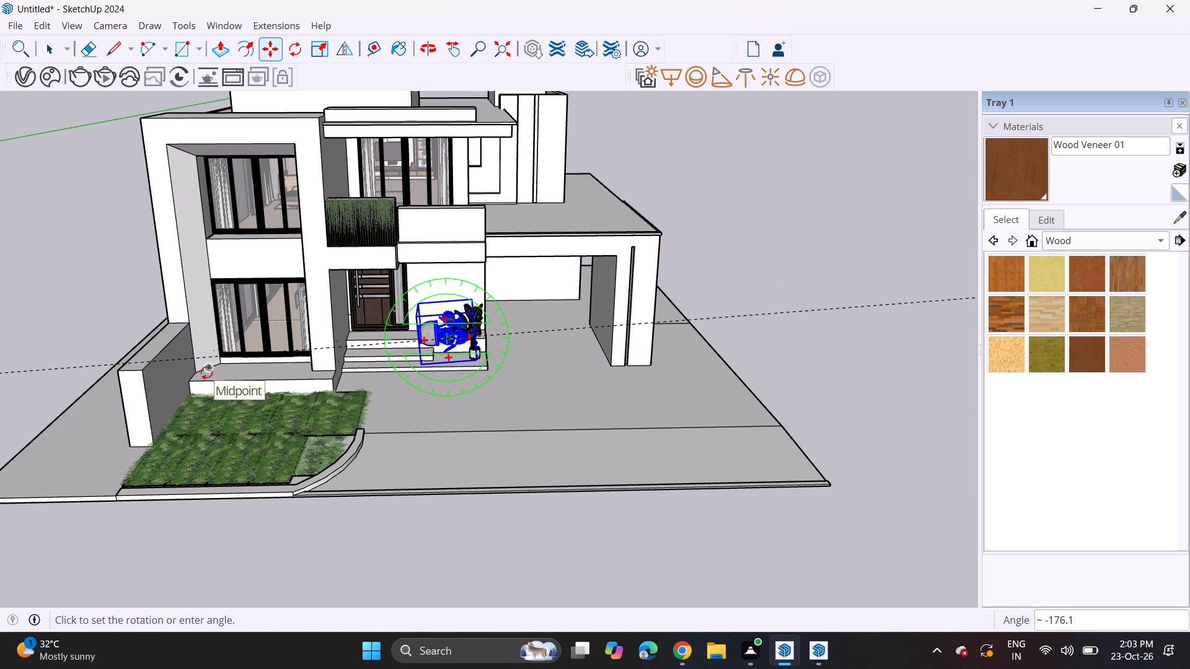
{"action": "key", "text": "Escape"}
{"action": "left_click", "coordinate": [447, 330]}
{"action": "middle_click_drag", "start_coordinate": [238, 356], "coordinate": [342, 356], "text": "shift"}
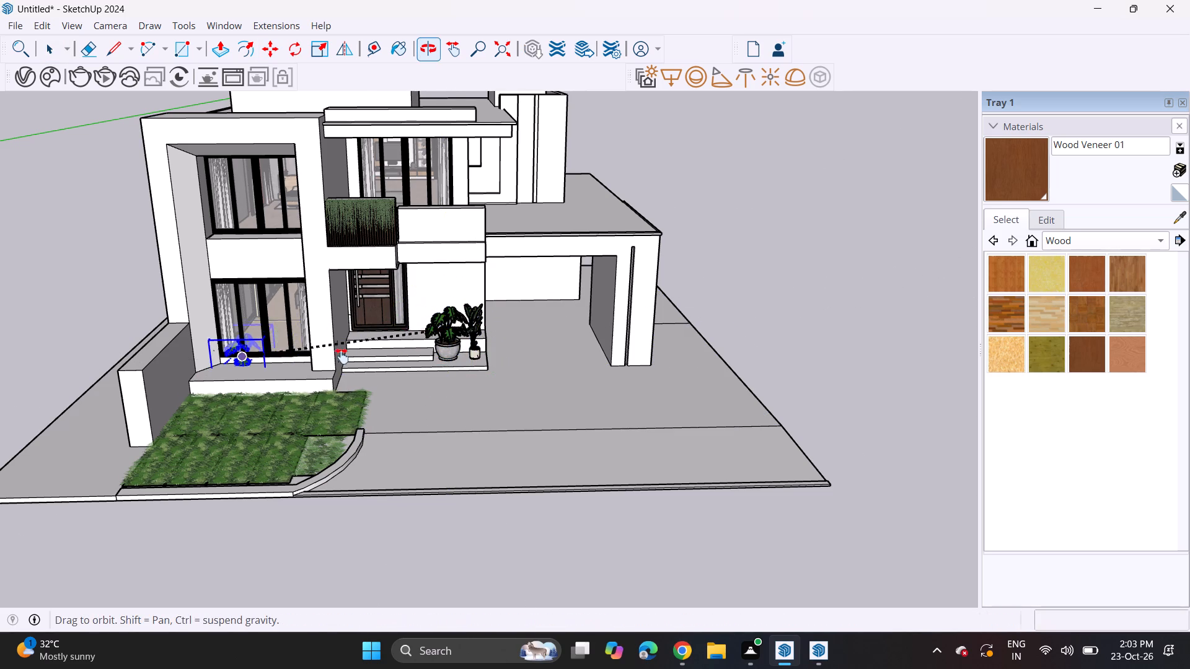
{"action": "middle_click_drag", "start_coordinate": [342, 356], "coordinate": [482, 357], "text": "shift"}
{"action": "left_click", "coordinate": [226, 359]}
{"action": "key", "text": "space"}
Explode the copied potted plant so its foliage and pot are separate objects.
{"action": "right_click", "coordinate": [237, 384]}
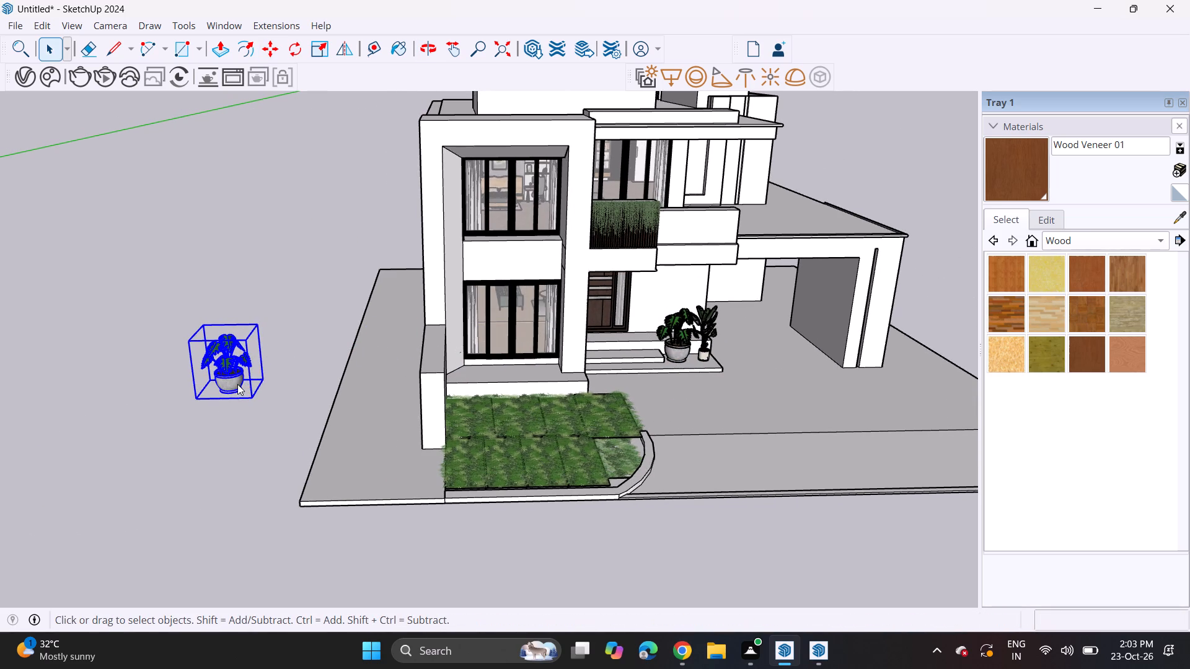
{"action": "left_click", "coordinate": [304, 128]}
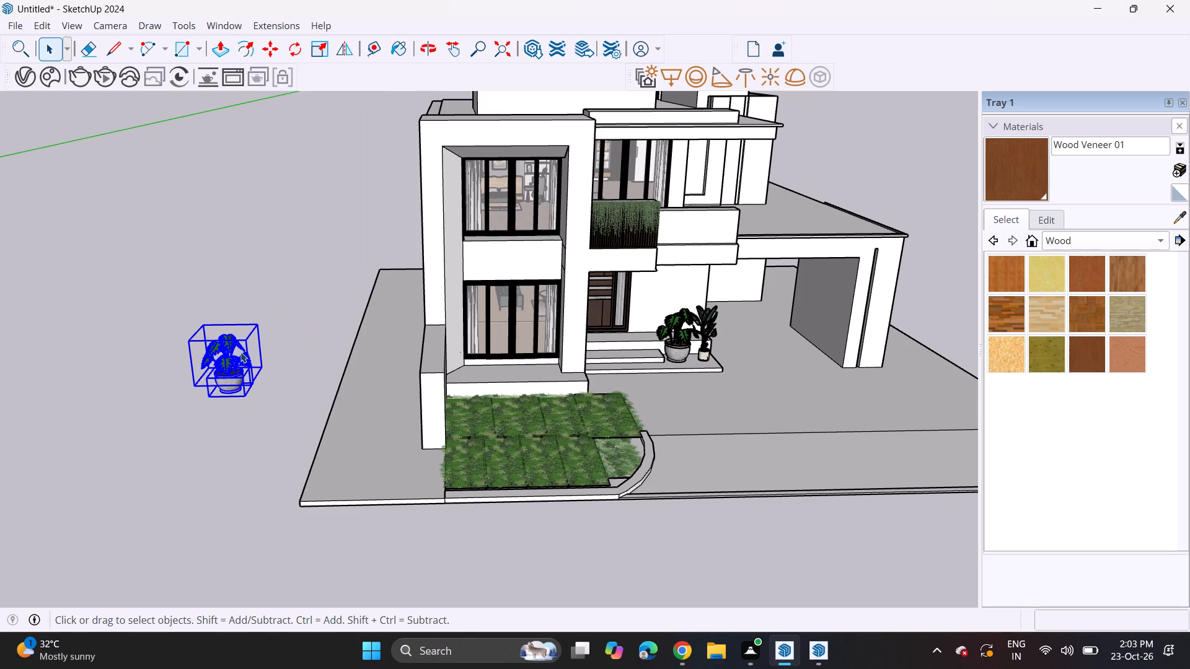
Copy only the foliage of the exploded plant about 44' 2" onto the grass bed near the window plinth.
{"action": "left_click", "coordinate": [240, 352]}
{"action": "left_click", "coordinate": [239, 359]}
{"action": "left_click", "coordinate": [218, 362]}
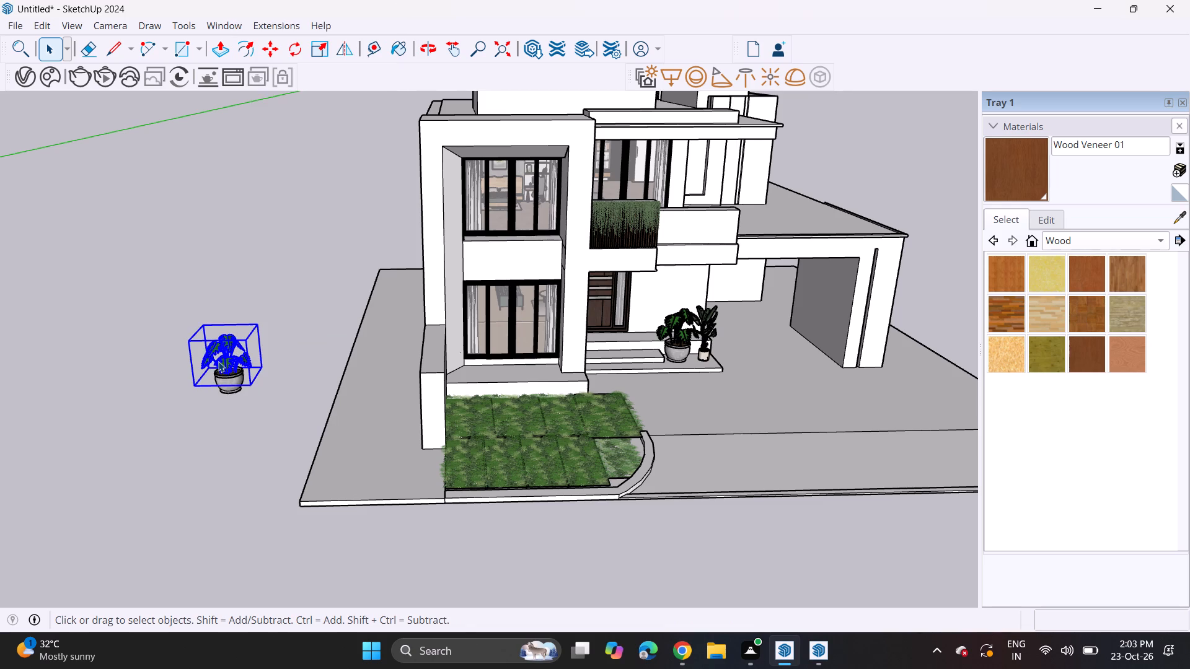
{"action": "key", "text": "m"}
{"action": "left_click", "coordinate": [215, 371]}
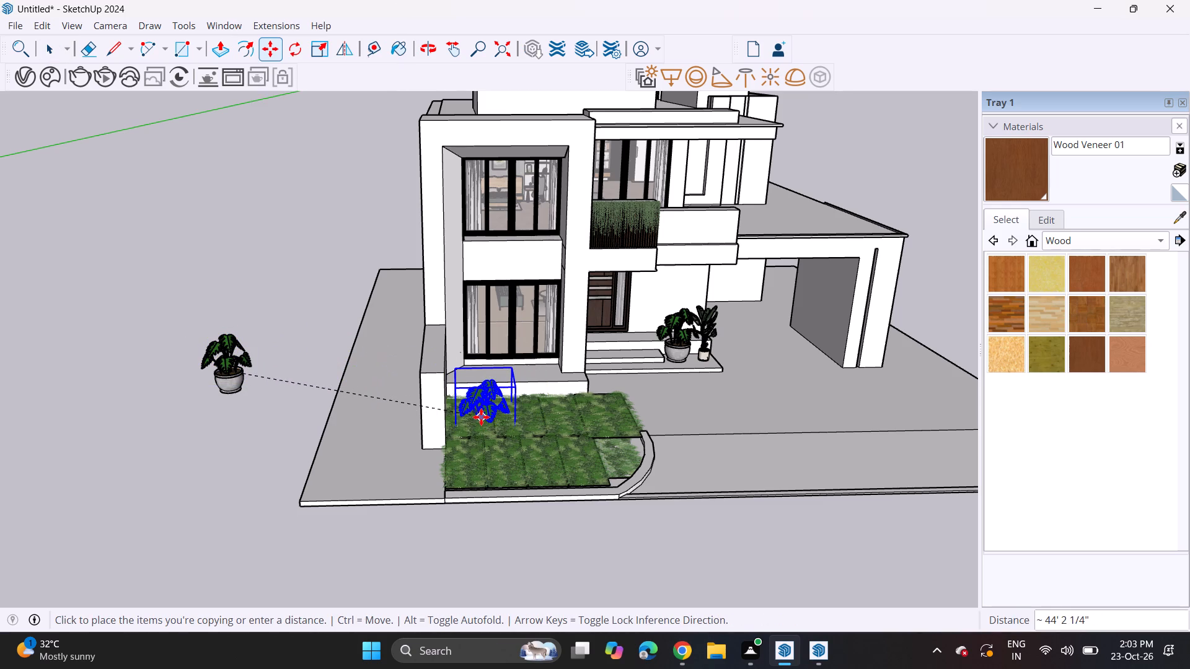
{"action": "left_click", "coordinate": [480, 418]}
Scale the foliage copy on the grass bed uniformly by a factor of 2.25.
{"action": "middle_click_drag", "start_coordinate": [519, 401], "coordinate": [400, 361]}
{"action": "scroll", "coordinate": [444, 375], "scroll_direction": "up", "scroll_amount": 3}
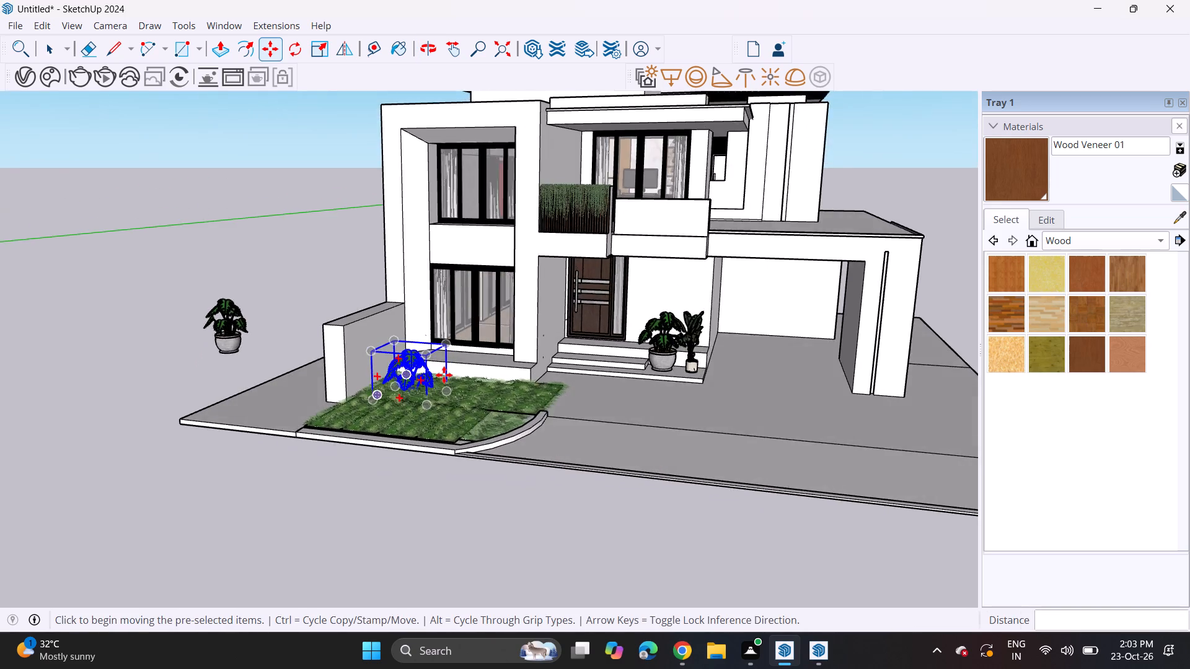
{"action": "scroll", "coordinate": [444, 375], "scroll_direction": "up", "scroll_amount": 2}
{"action": "left_click", "coordinate": [317, 45]}
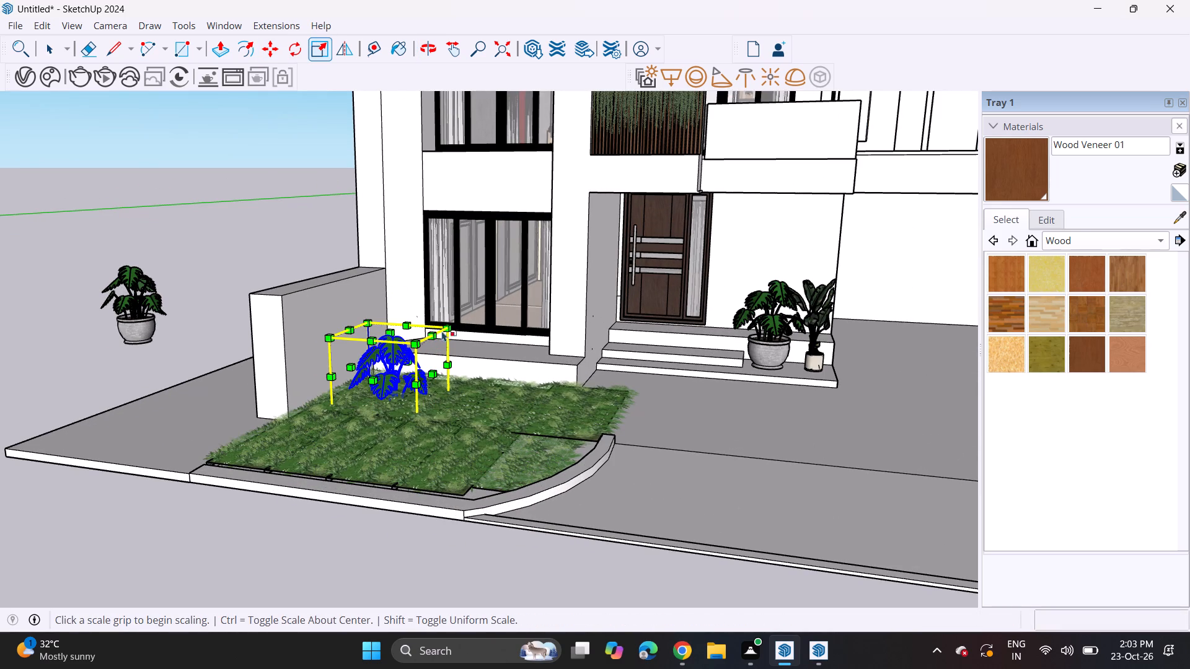
{"action": "left_click", "coordinate": [447, 328]}
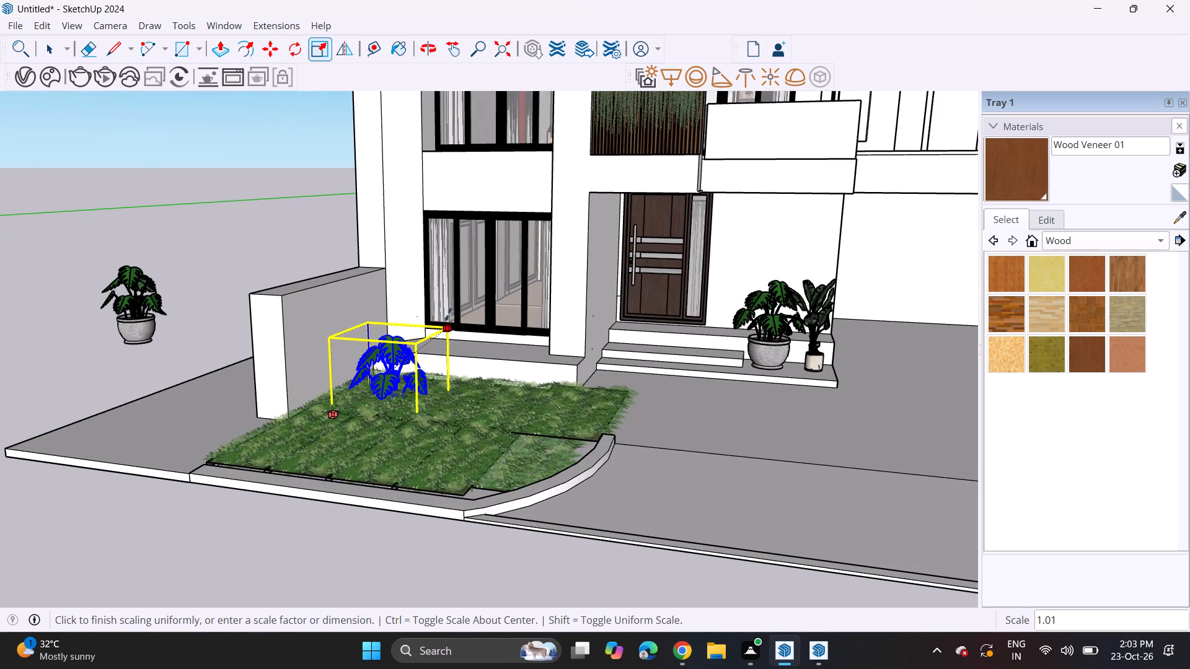
{"action": "left_click", "coordinate": [552, 193]}
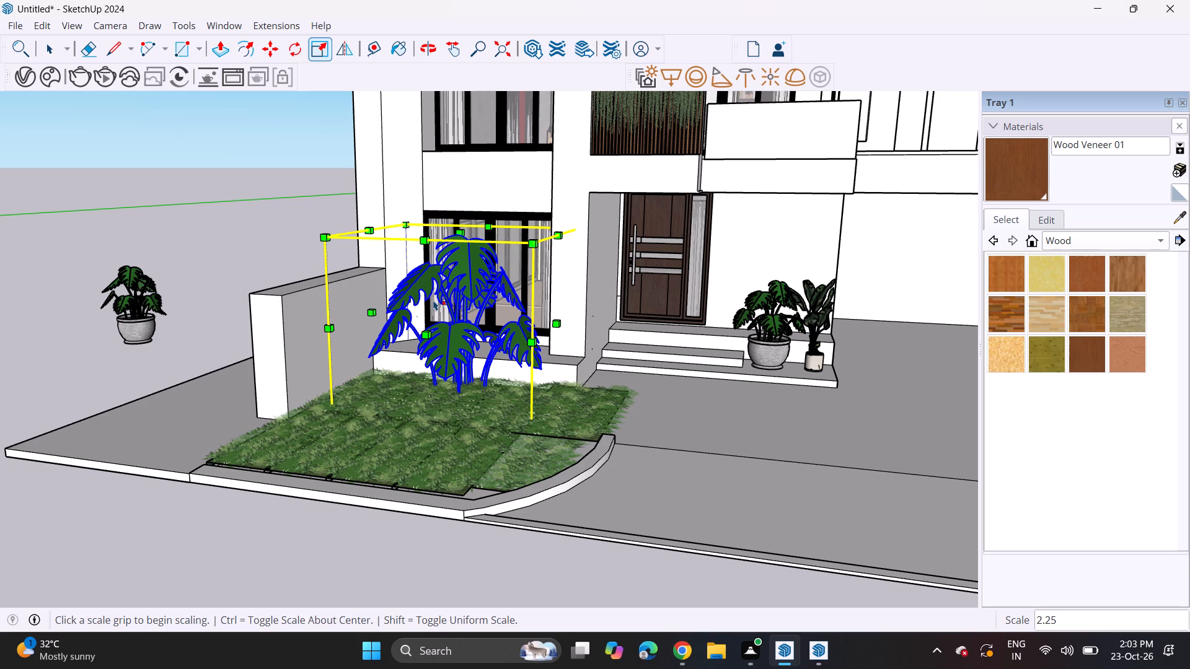
Move the enlarged foliage about 16' 8" forward from the window plinth toward the front of the grass bed.
{"action": "scroll", "coordinate": [433, 305], "scroll_direction": "down", "scroll_amount": 6}
{"action": "middle_click_drag", "start_coordinate": [456, 362], "coordinate": [477, 382]}
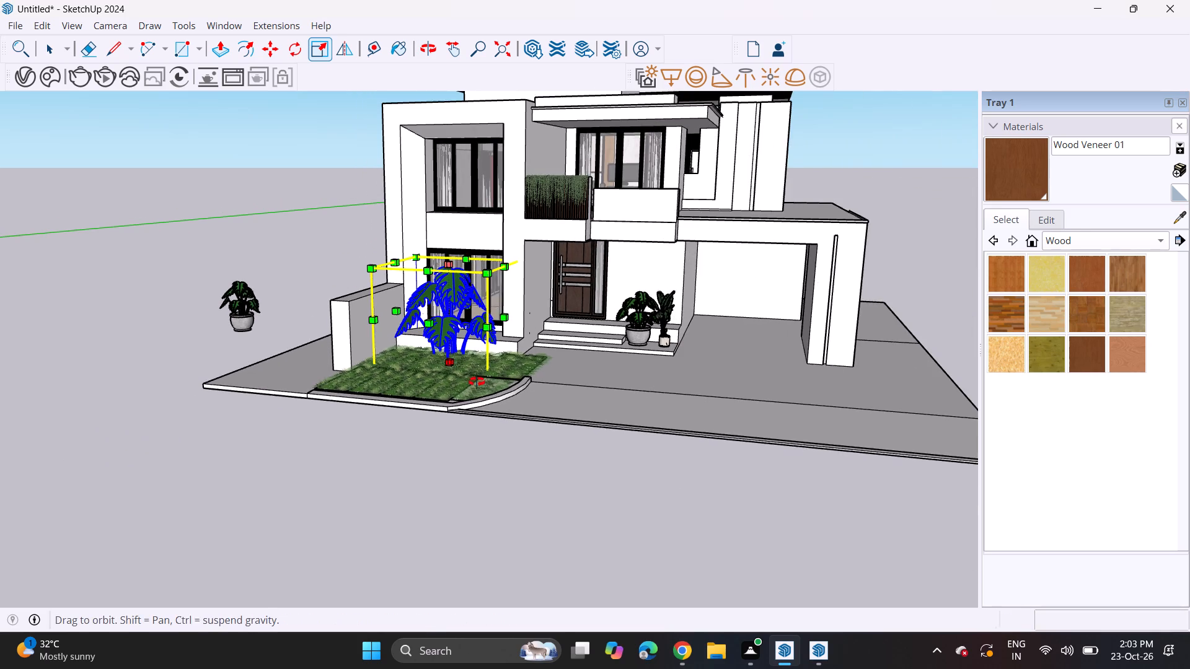
{"action": "middle_click_drag", "start_coordinate": [477, 382], "coordinate": [477, 432]}
{"action": "scroll", "coordinate": [448, 354], "scroll_direction": "up", "scroll_amount": 3}
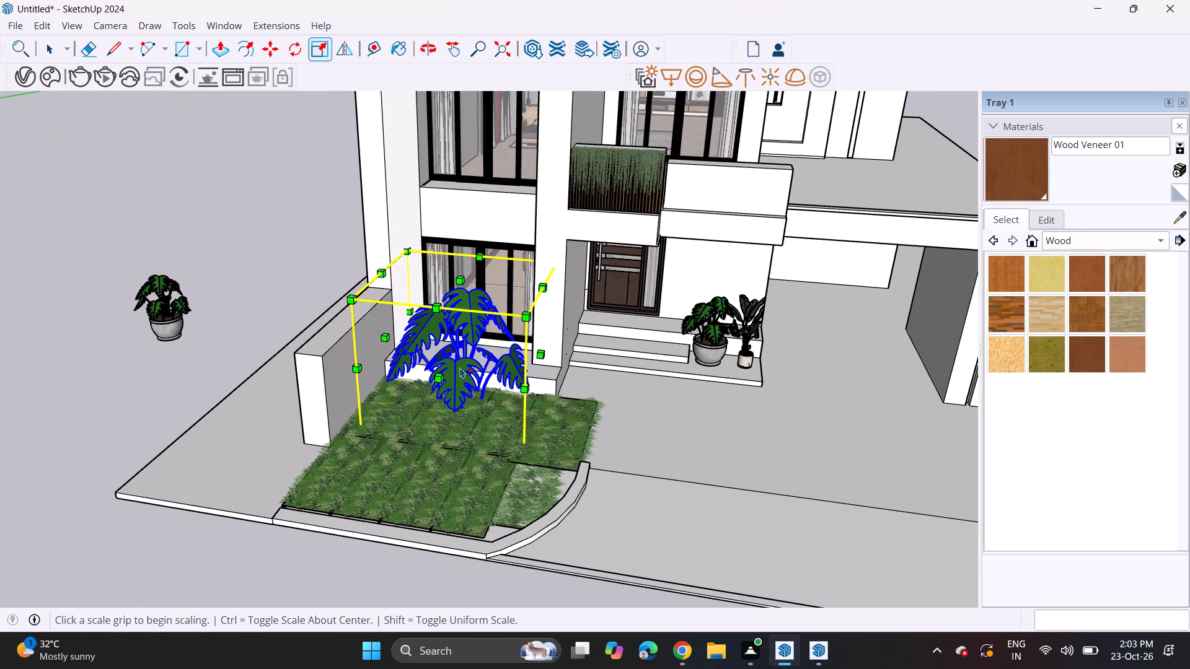
{"action": "key", "text": "m"}
{"action": "left_click", "coordinate": [457, 391]}
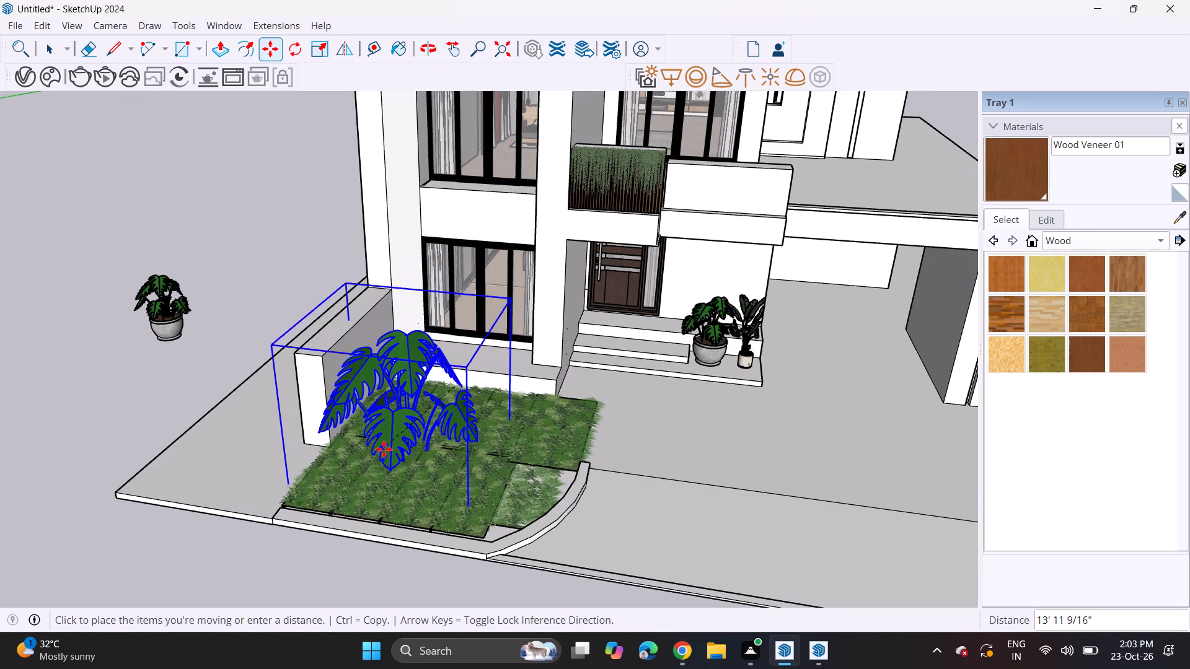
{"action": "left_click", "coordinate": [383, 457]}
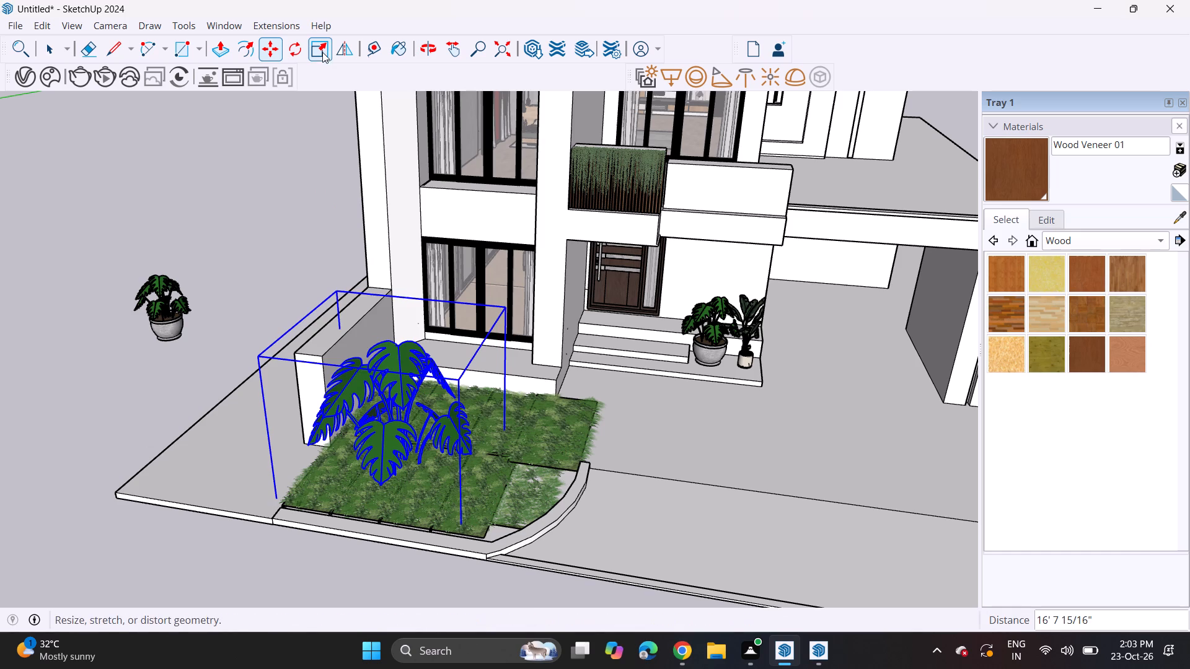
Scale the enlarged foliage down slightly and uniformly from its rear top corner.
{"action": "left_click", "coordinate": [322, 52]}
{"action": "left_click", "coordinate": [338, 294]}
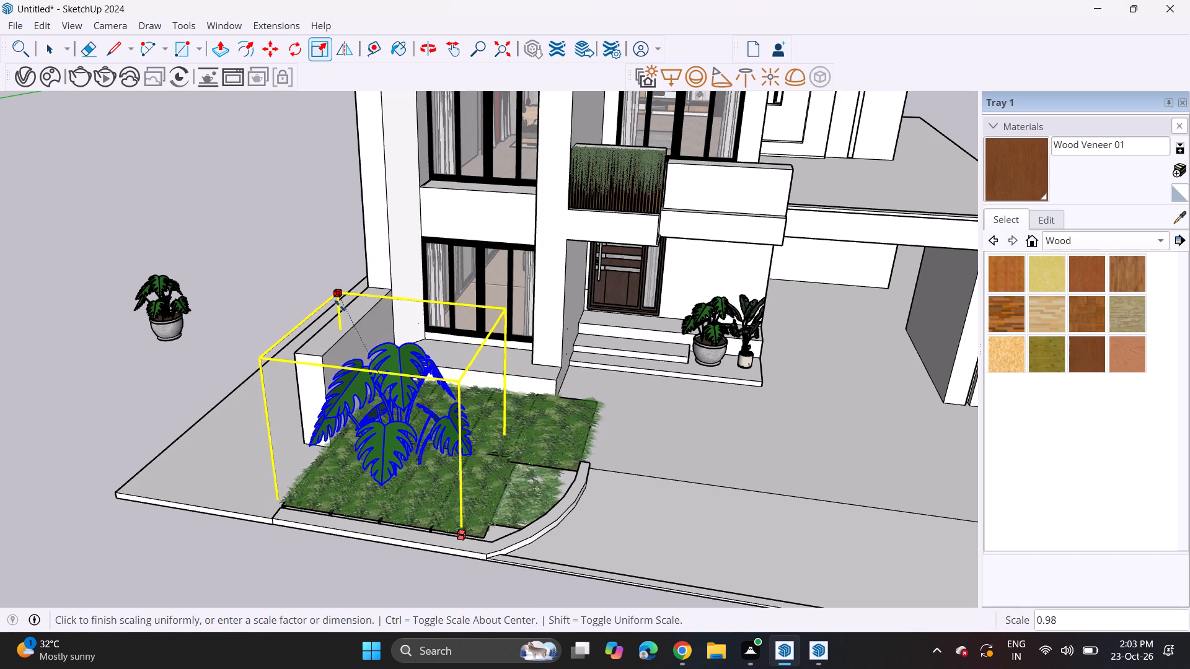
{"action": "left_click", "coordinate": [347, 328]}
Move the enlarged foliage across the grass bed so it sits close to the low side wall.
{"action": "scroll", "coordinate": [379, 425], "scroll_direction": "down", "scroll_amount": 4}
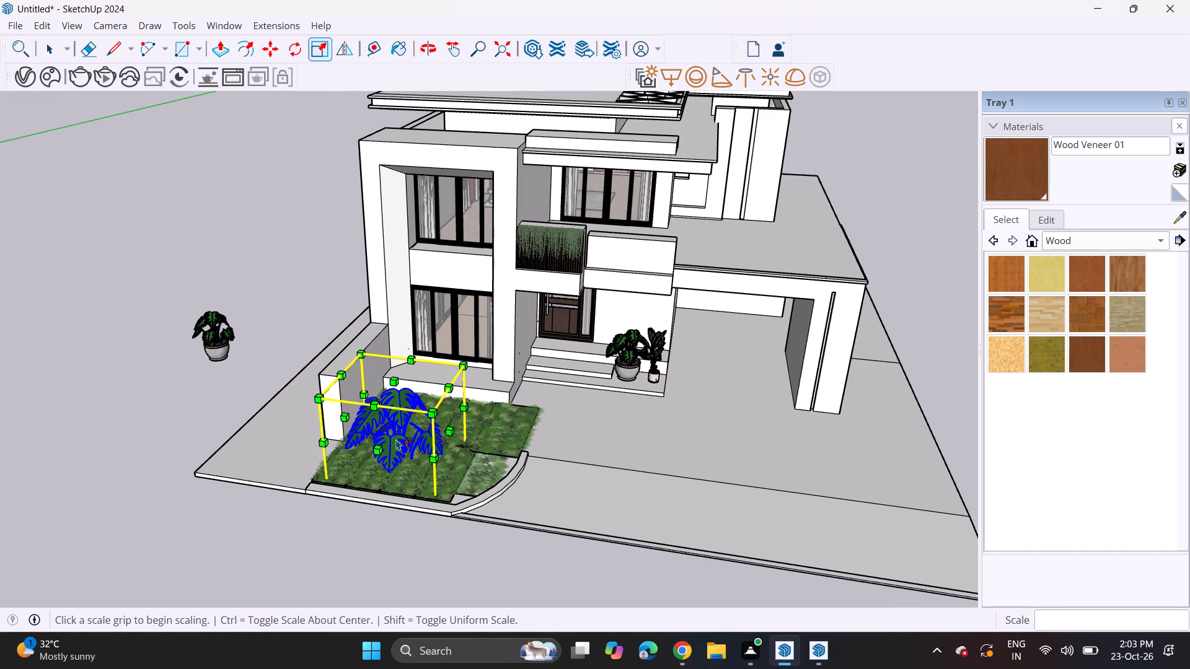
{"action": "key", "text": "m"}
{"action": "scroll", "coordinate": [383, 448], "scroll_direction": "up", "scroll_amount": 13}
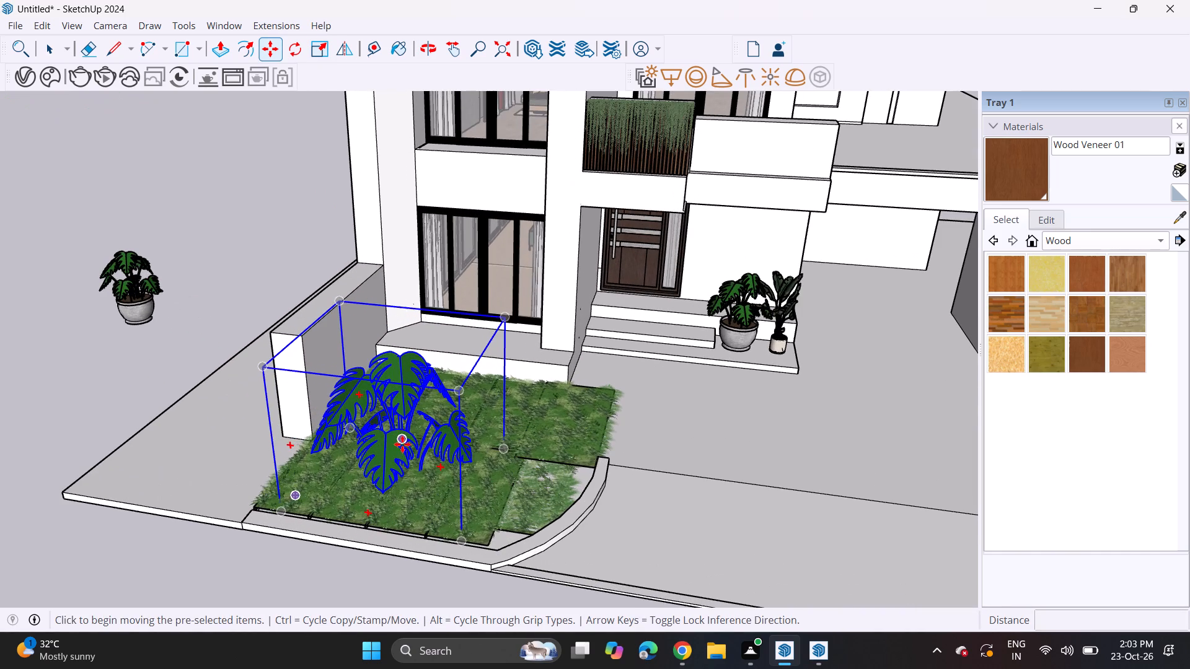
{"action": "left_click", "coordinate": [402, 447]}
{"action": "scroll", "coordinate": [431, 424], "scroll_direction": "up", "scroll_amount": 1}
{"action": "left_click", "coordinate": [404, 430]}
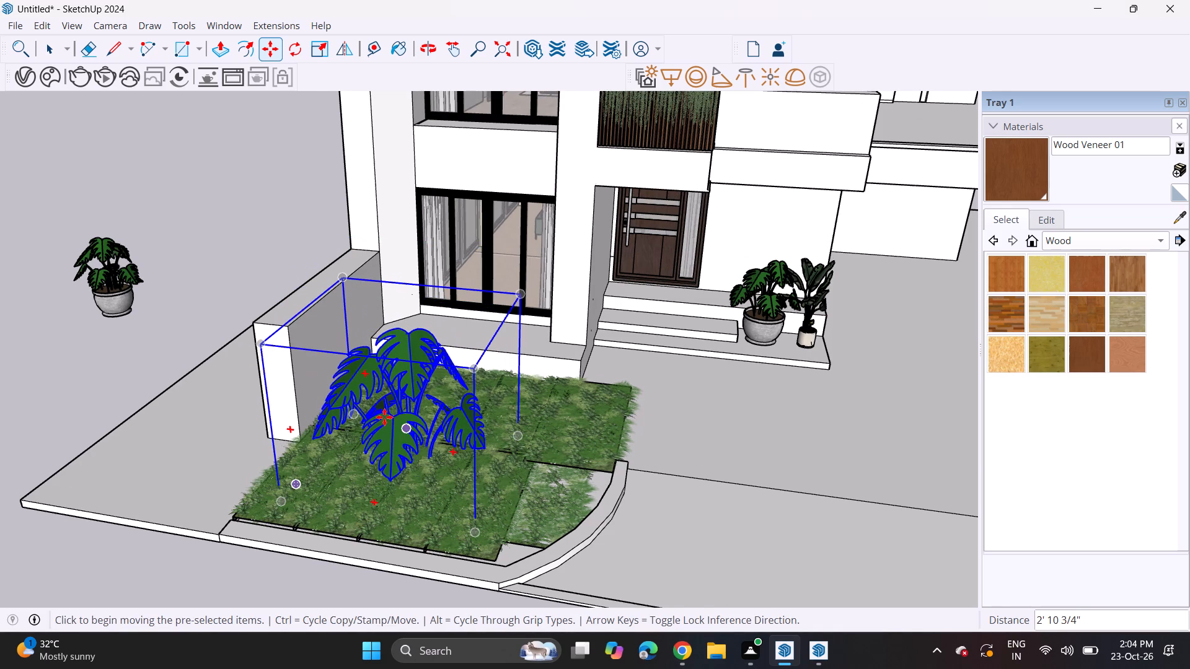
{"action": "left_click", "coordinate": [363, 411]}
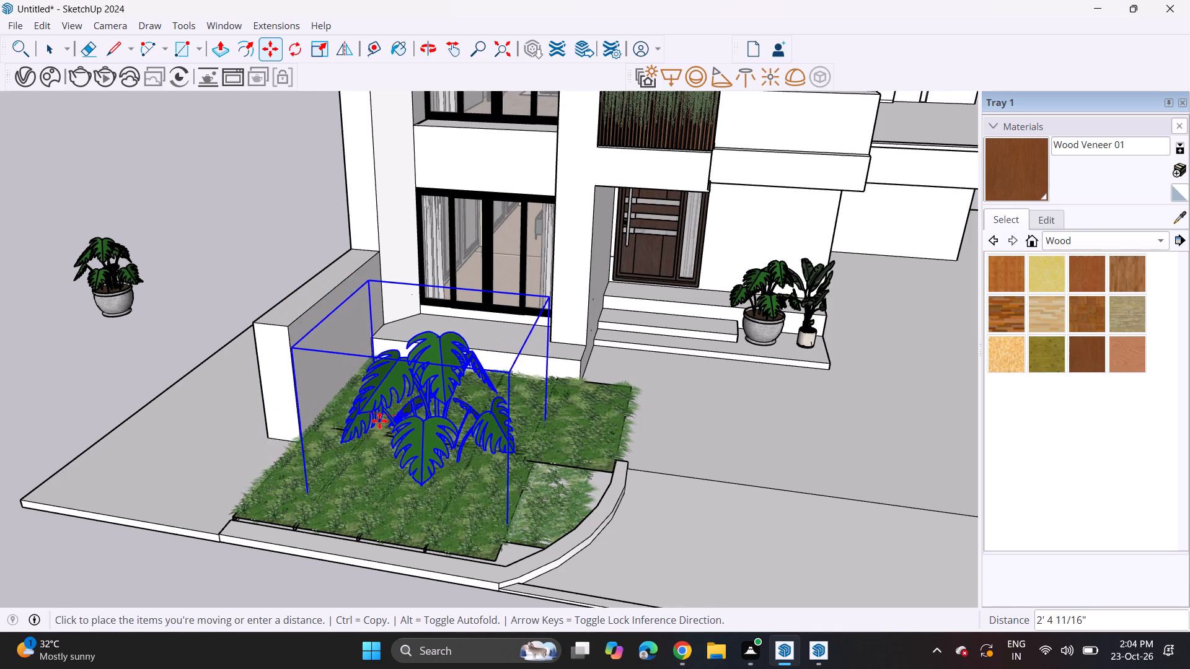
{"action": "left_click", "coordinate": [335, 395]}
Copy the enlarged foliage twice along the grass bed, spacing each copy about 4' 11" from the previous one.
{"action": "scroll", "coordinate": [369, 421], "scroll_direction": "down", "scroll_amount": 3}
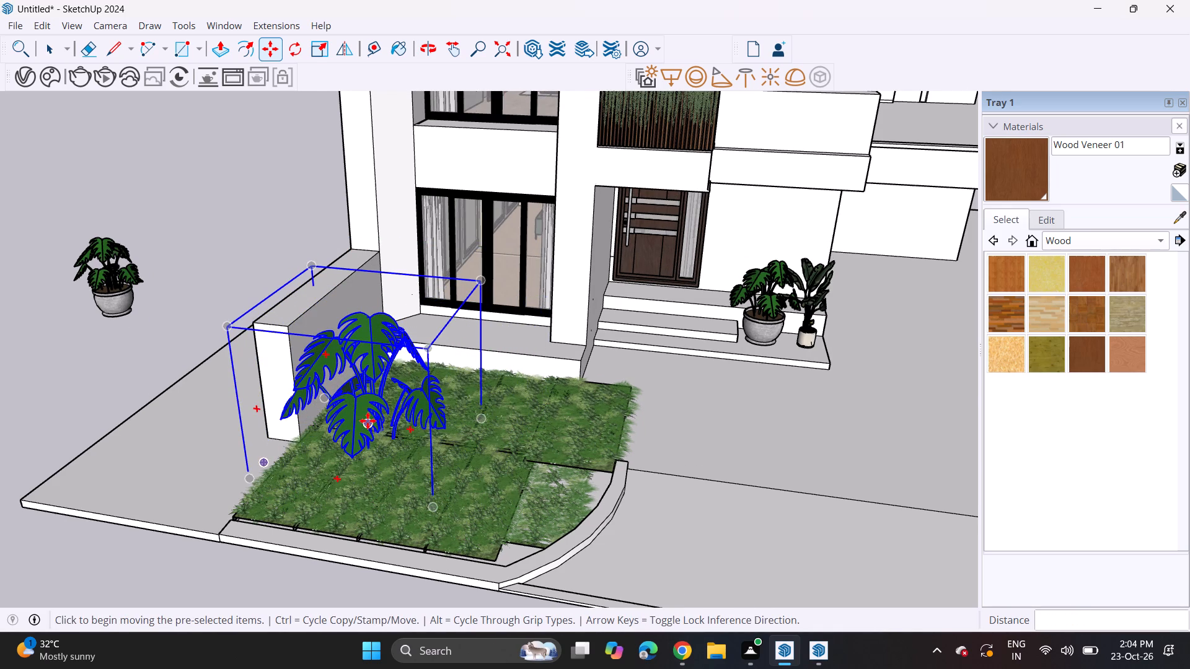
{"action": "scroll", "coordinate": [368, 421], "scroll_direction": "down", "scroll_amount": 3}
{"action": "middle_click_drag", "start_coordinate": [371, 421], "coordinate": [384, 369]}
{"action": "scroll", "coordinate": [374, 351], "scroll_direction": "up", "scroll_amount": 4}
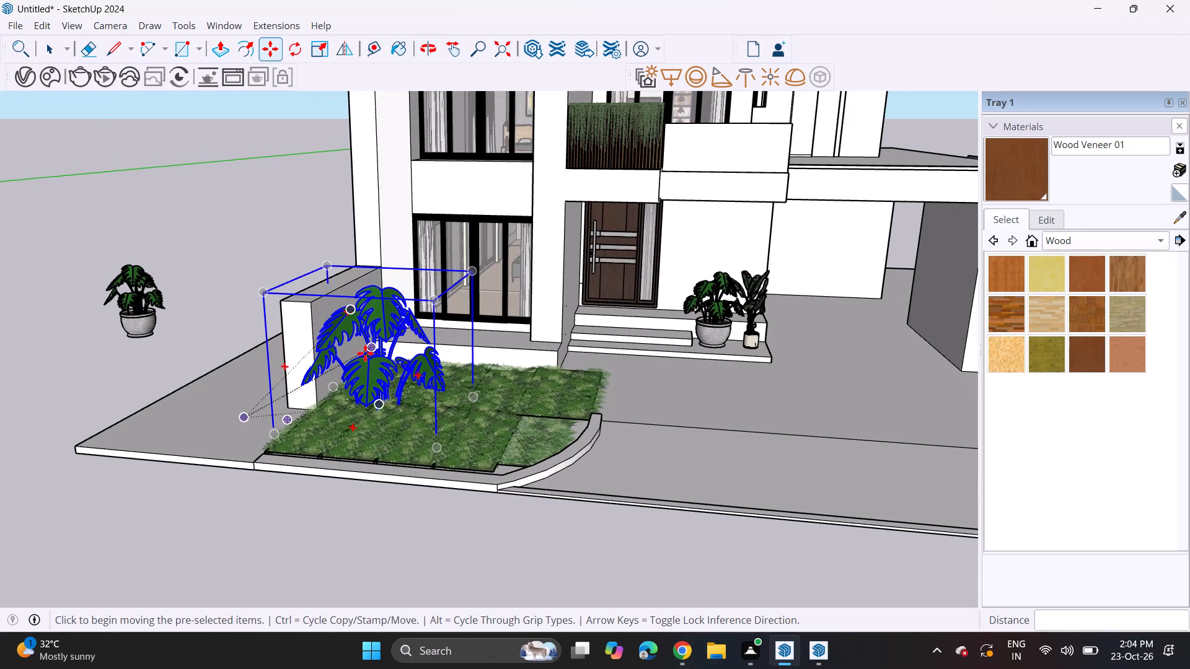
{"action": "left_click", "coordinate": [364, 363]}
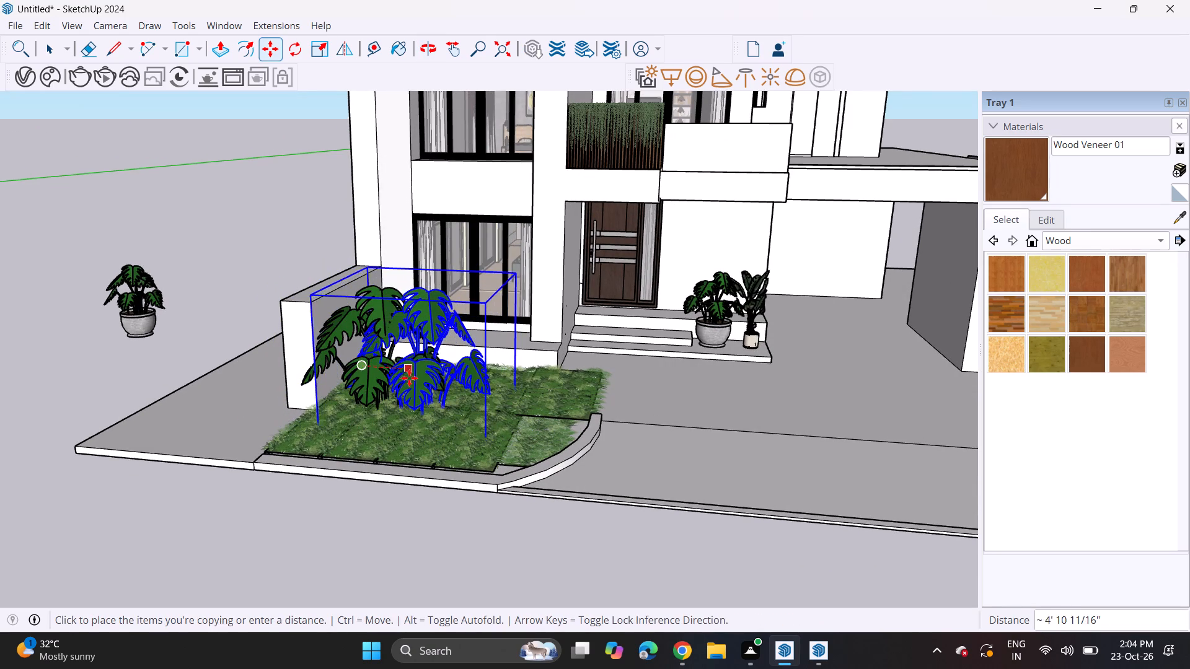
{"action": "left_click", "coordinate": [410, 381]}
{"action": "left_click", "coordinate": [416, 384]}
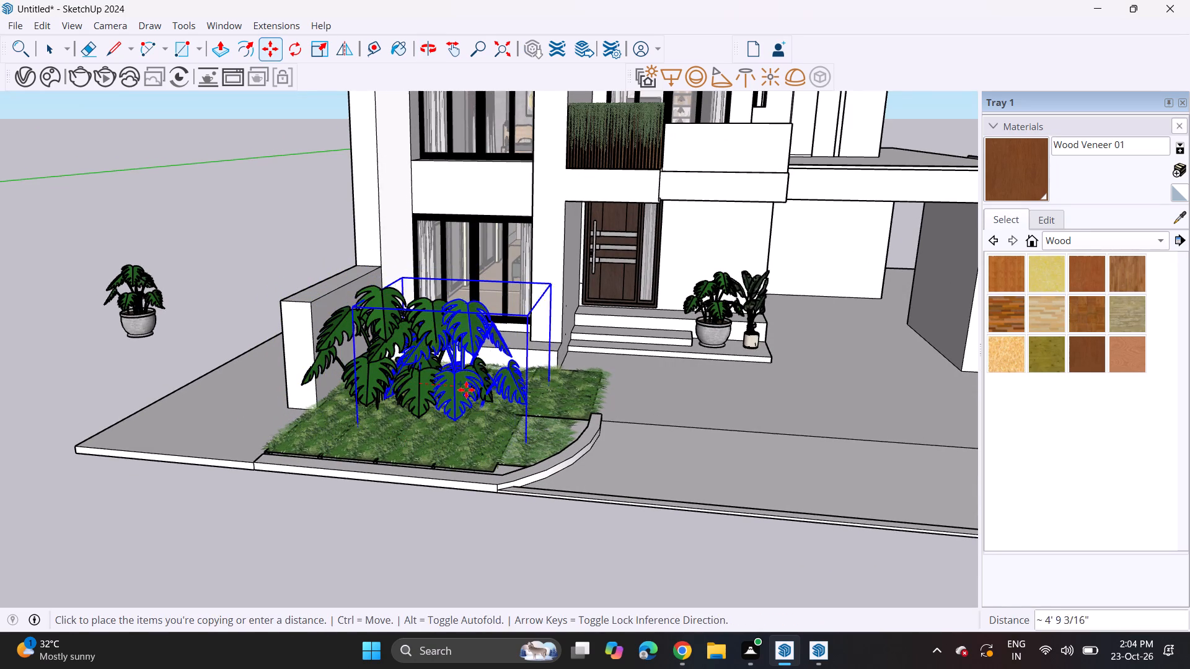
{"action": "left_click", "coordinate": [474, 388]}
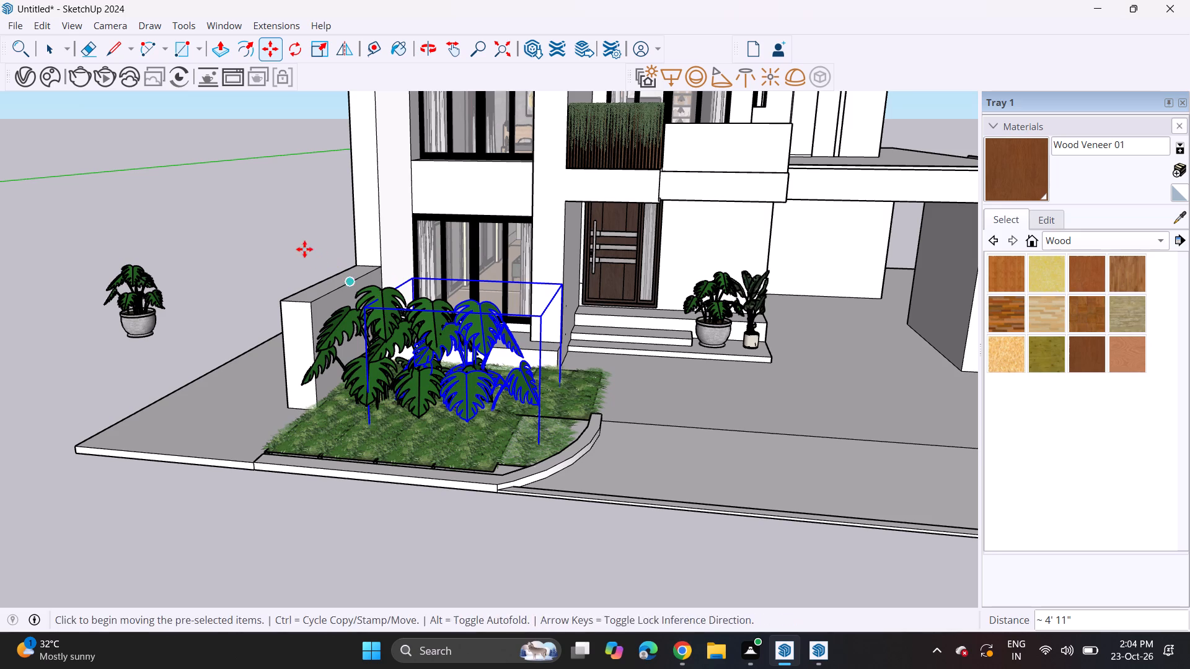
{"action": "key", "text": "space"}
{"action": "left_click", "coordinate": [293, 245]}
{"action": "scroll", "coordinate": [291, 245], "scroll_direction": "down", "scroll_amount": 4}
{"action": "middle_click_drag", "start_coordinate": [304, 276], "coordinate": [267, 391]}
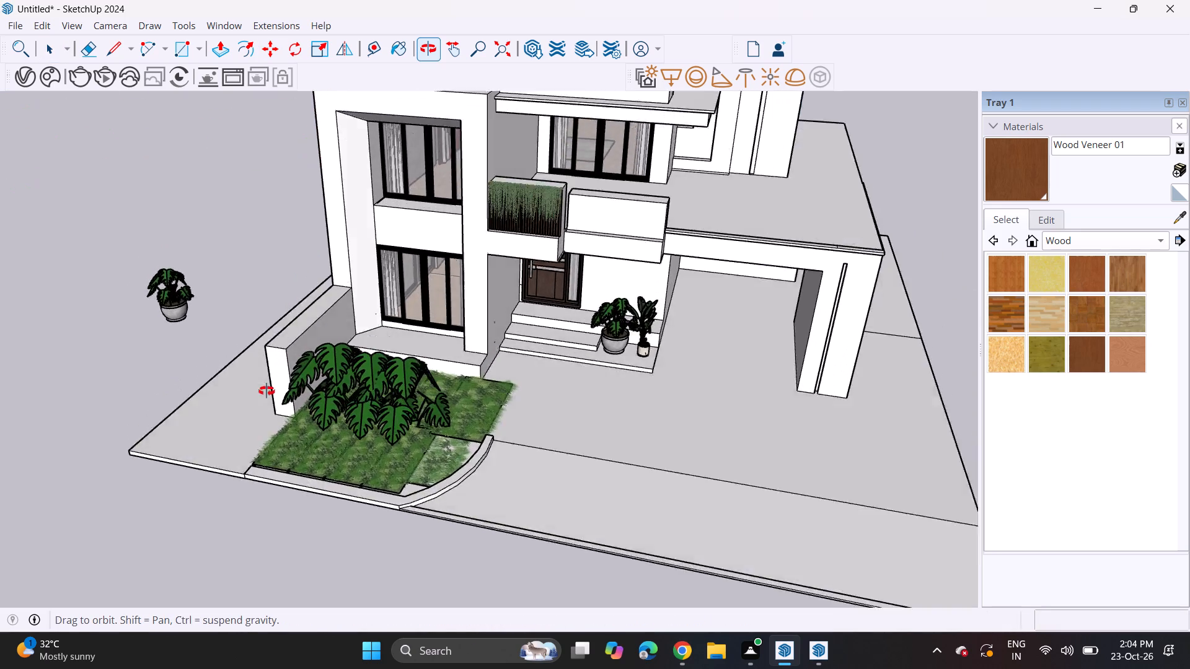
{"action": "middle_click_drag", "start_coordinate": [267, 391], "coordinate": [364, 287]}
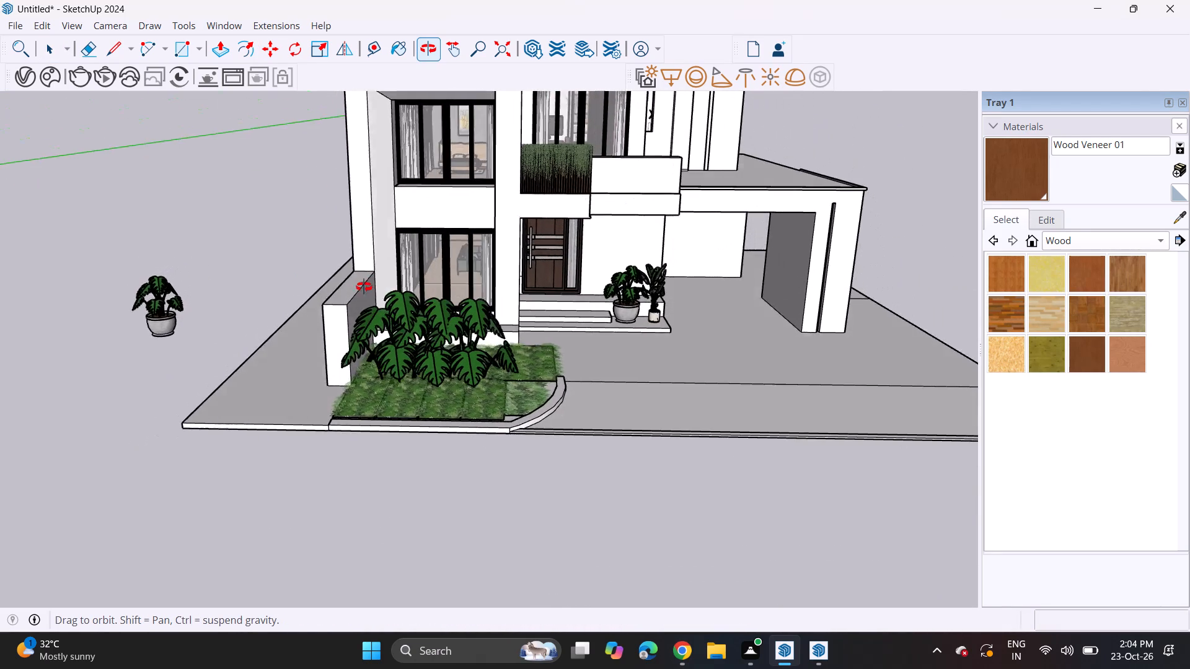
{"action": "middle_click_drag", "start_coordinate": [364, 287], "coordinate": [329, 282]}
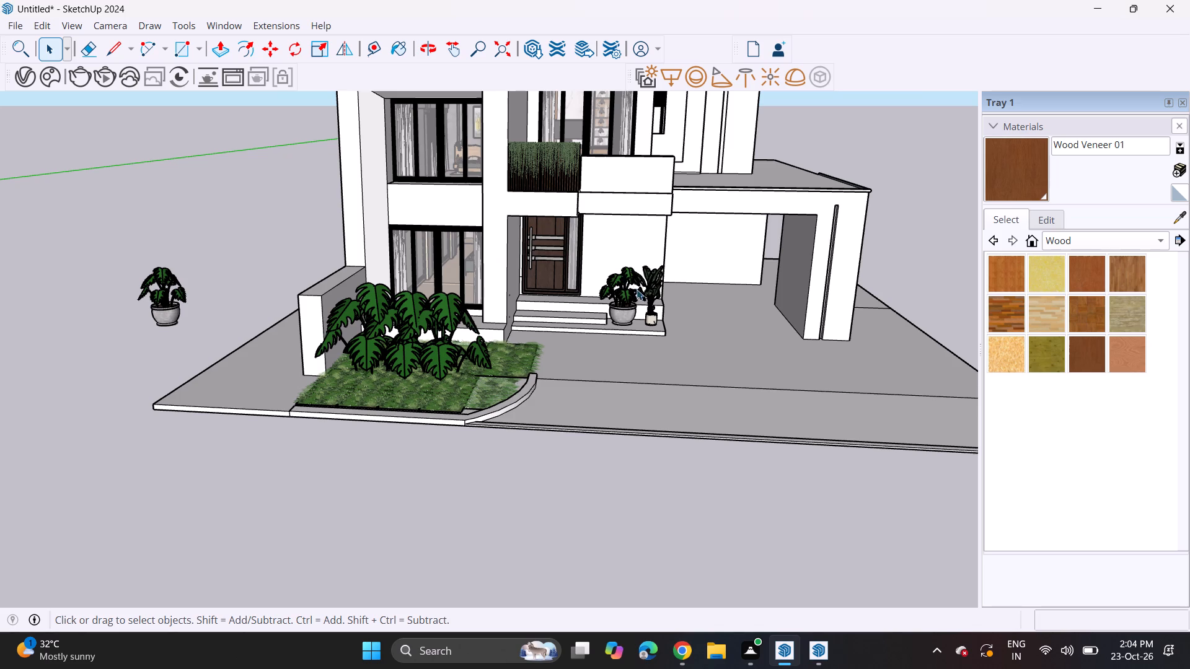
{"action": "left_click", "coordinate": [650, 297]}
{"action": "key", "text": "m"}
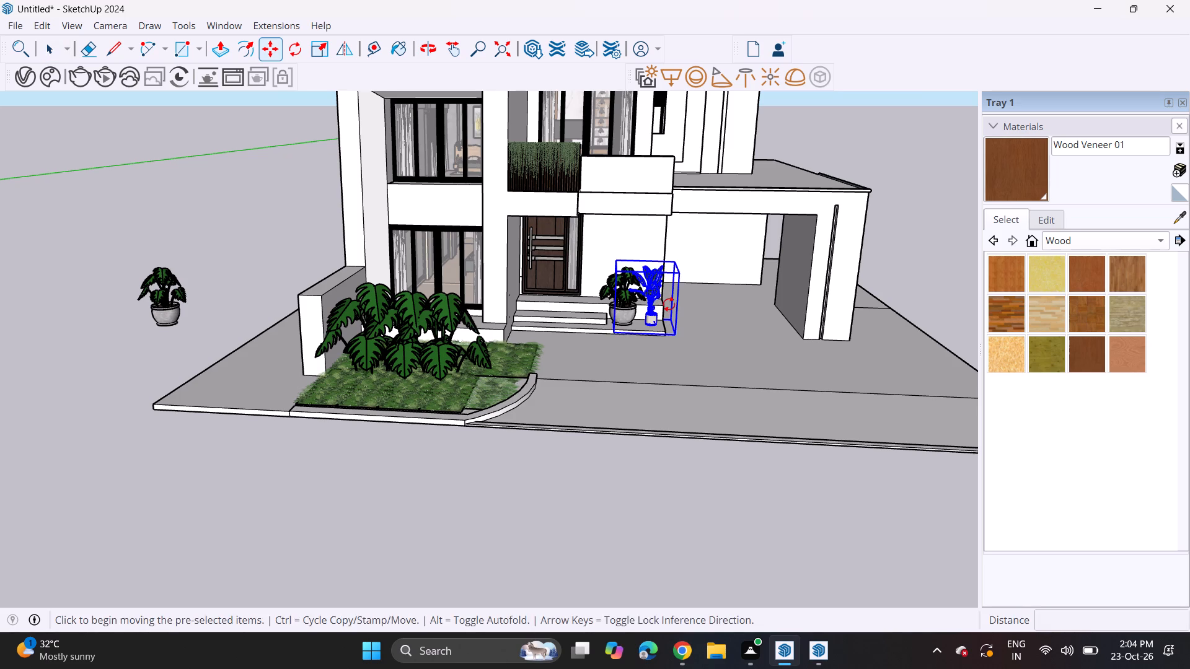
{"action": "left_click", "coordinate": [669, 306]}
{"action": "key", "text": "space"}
Copy the small white-potted plant from the entrance porch to the open ground near the spare potted plant.
{"action": "left_click", "coordinate": [649, 298]}
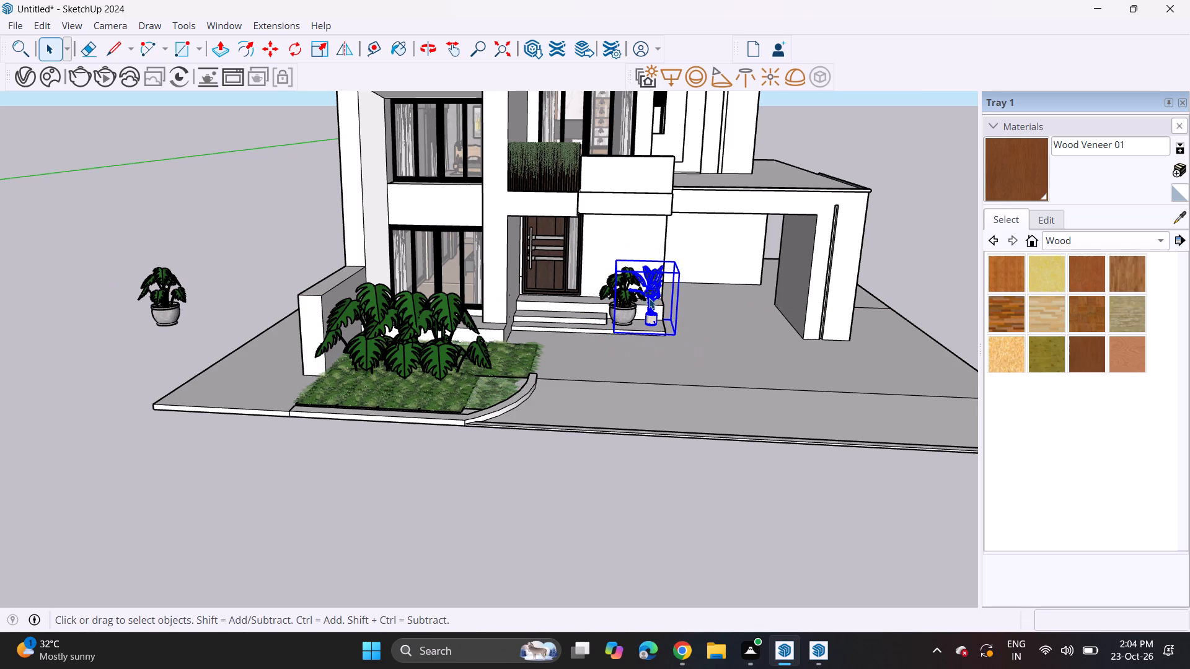
{"action": "key", "text": "m"}
{"action": "left_click", "coordinate": [658, 295]}
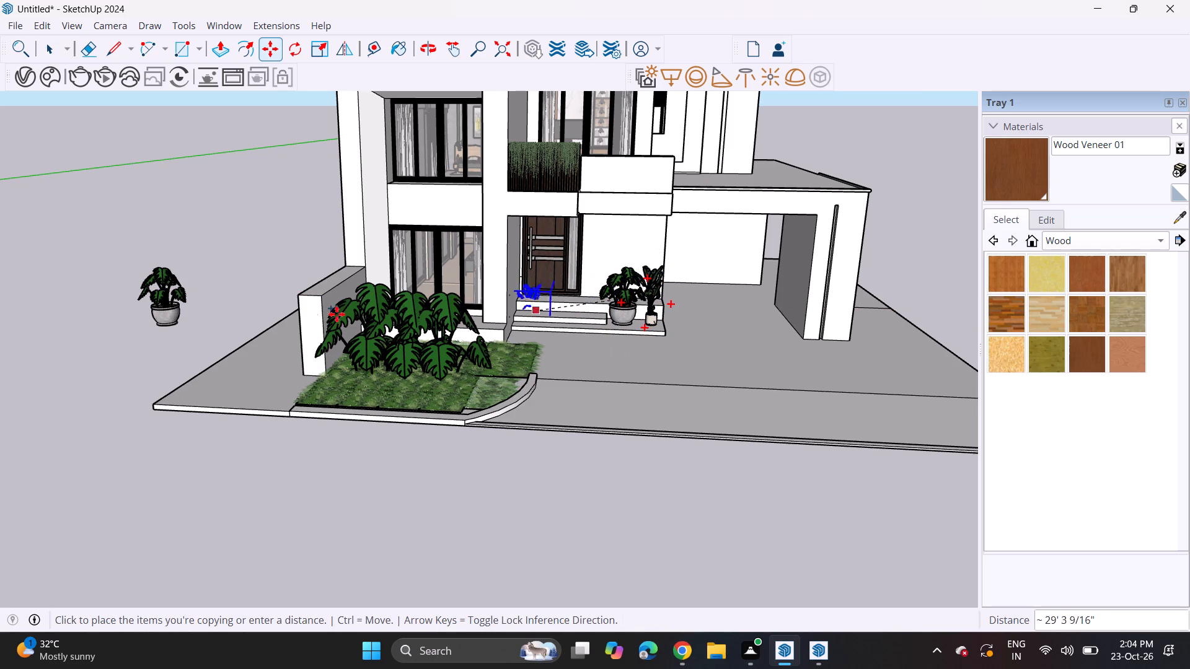
{"action": "left_click", "coordinate": [128, 338]}
Explode the copied white-potted plant three times to break up its nested components.
{"action": "scroll", "coordinate": [126, 347], "scroll_direction": "up", "scroll_amount": 6}
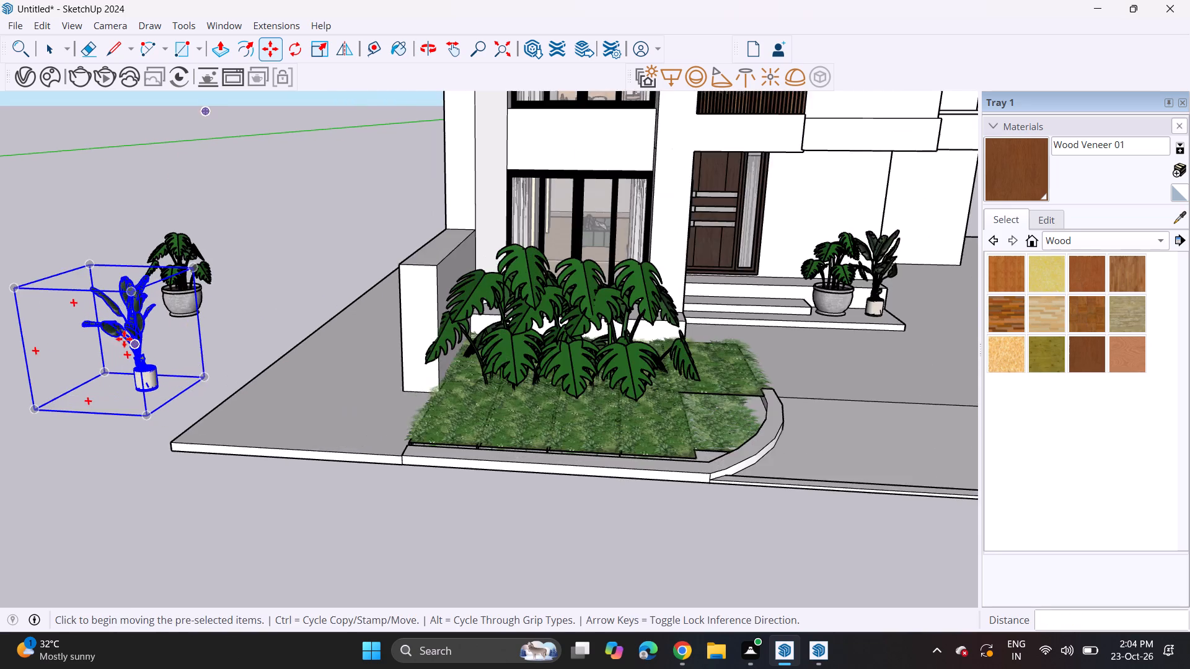
{"action": "scroll", "coordinate": [125, 337], "scroll_direction": "up", "scroll_amount": 5}
{"action": "key", "text": "space"}
{"action": "left_click", "coordinate": [138, 328]}
{"action": "right_click", "coordinate": [138, 326]}
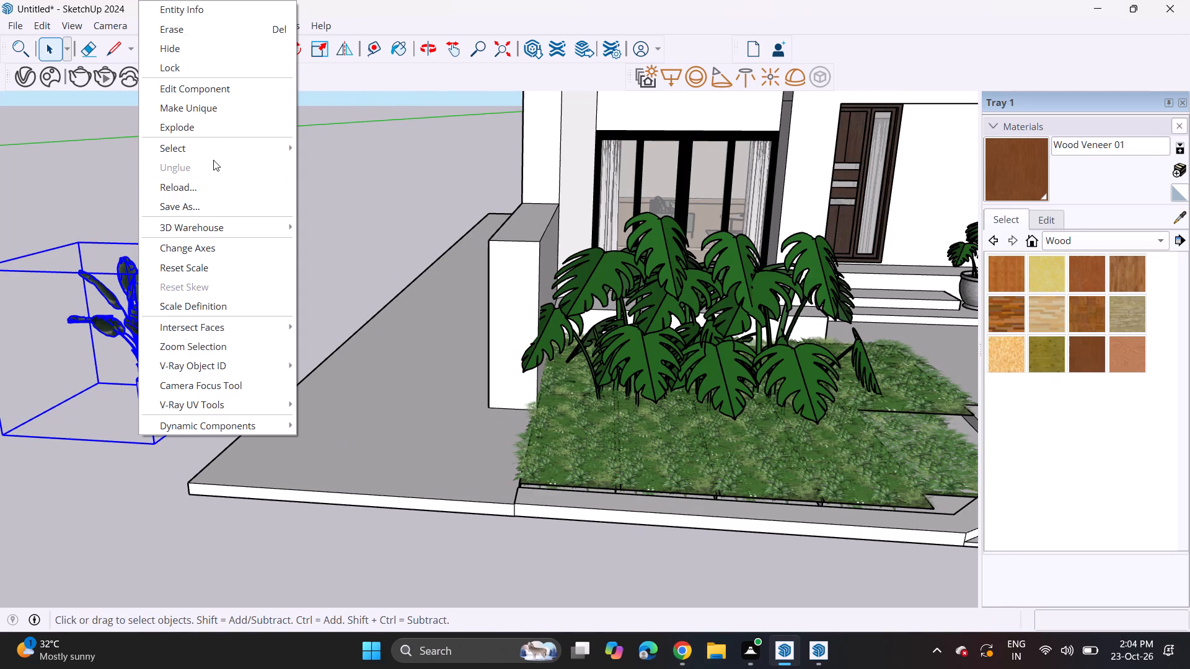
{"action": "left_click", "coordinate": [216, 129]}
{"action": "left_click", "coordinate": [132, 332]}
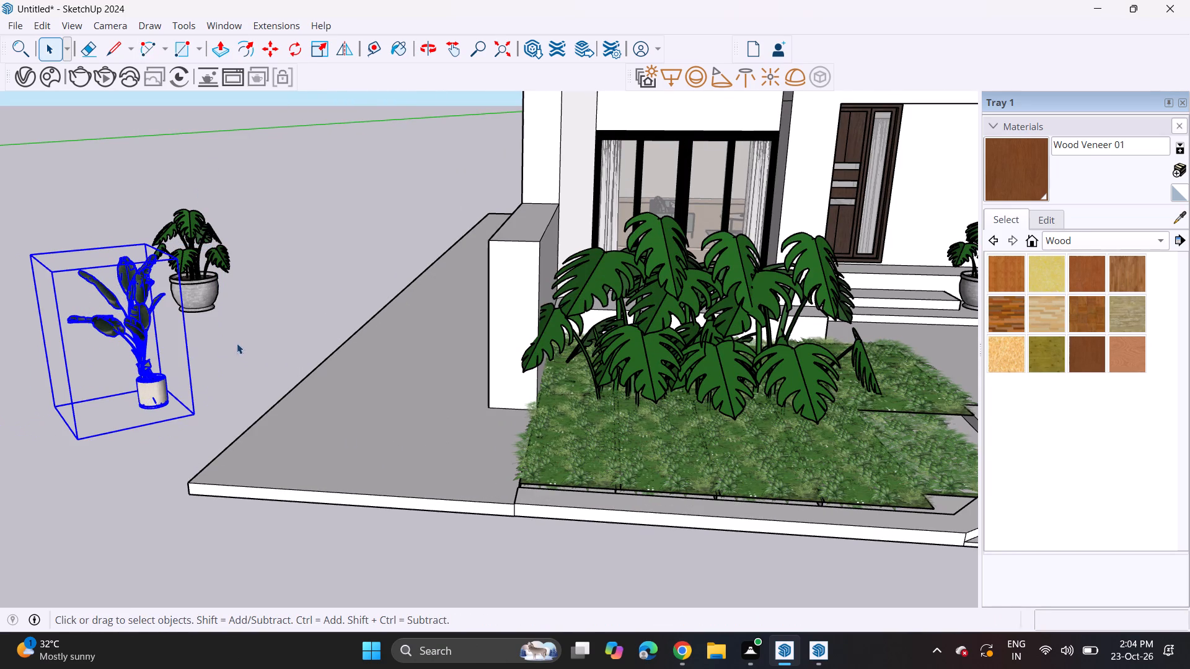
{"action": "left_click", "coordinate": [240, 351]}
{"action": "left_click", "coordinate": [152, 404]}
{"action": "right_click", "coordinate": [152, 403]}
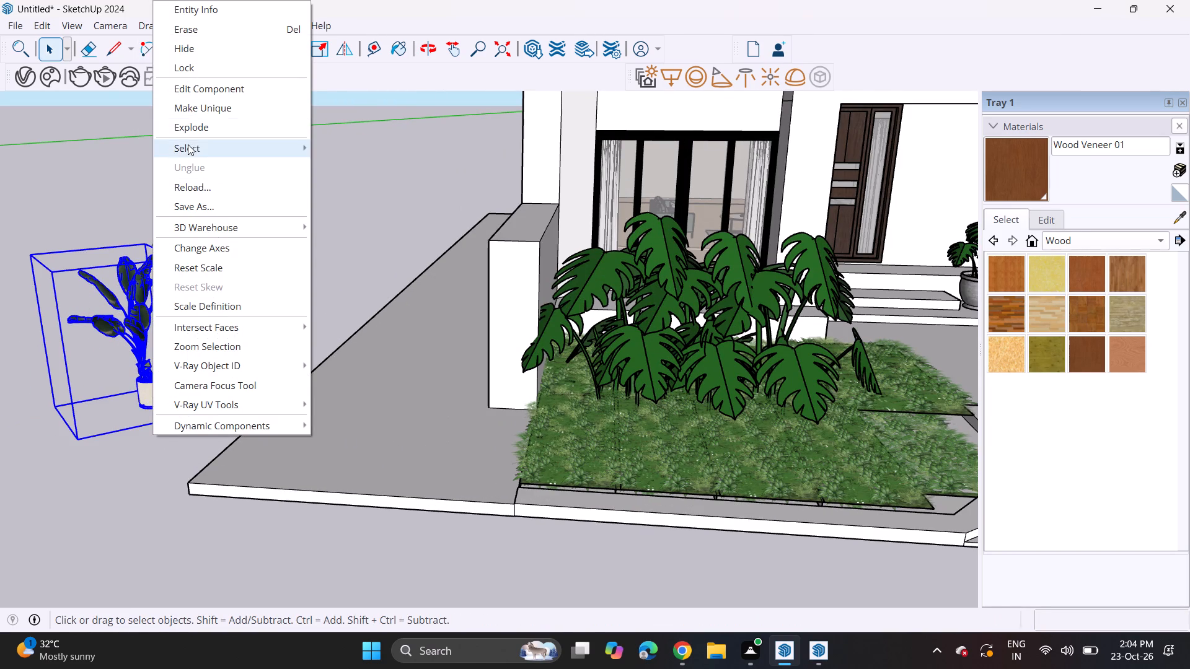
{"action": "left_click", "coordinate": [193, 129]}
{"action": "right_click", "coordinate": [151, 401]}
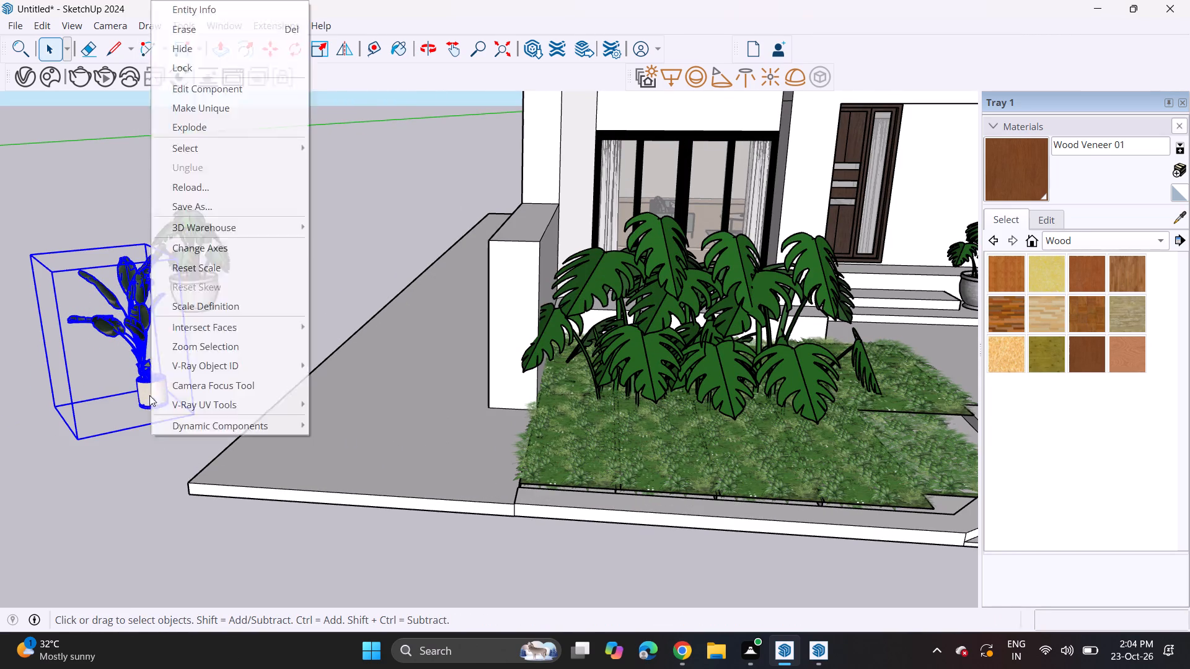
{"action": "left_click", "coordinate": [221, 128]}
Move the exploded plant copy with its pot about 29' onto the grass bed beside the low side wall.
{"action": "left_click", "coordinate": [150, 351]}
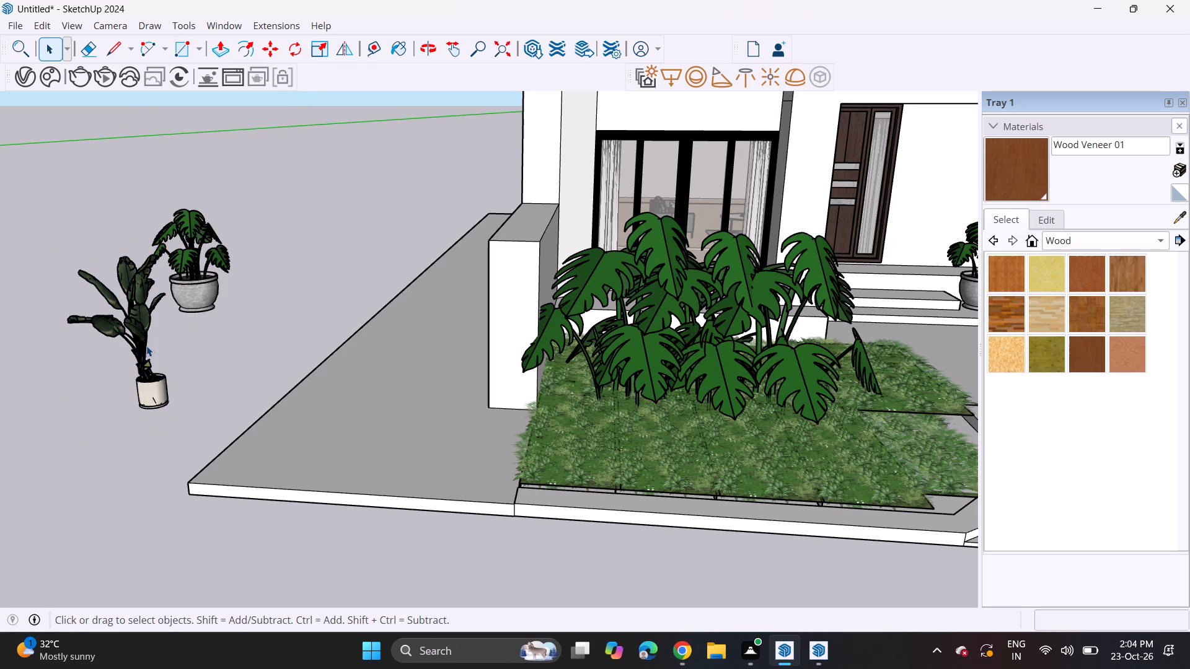
{"action": "left_click", "coordinate": [146, 347]}
{"action": "key", "text": "m"}
{"action": "left_click", "coordinate": [131, 310]}
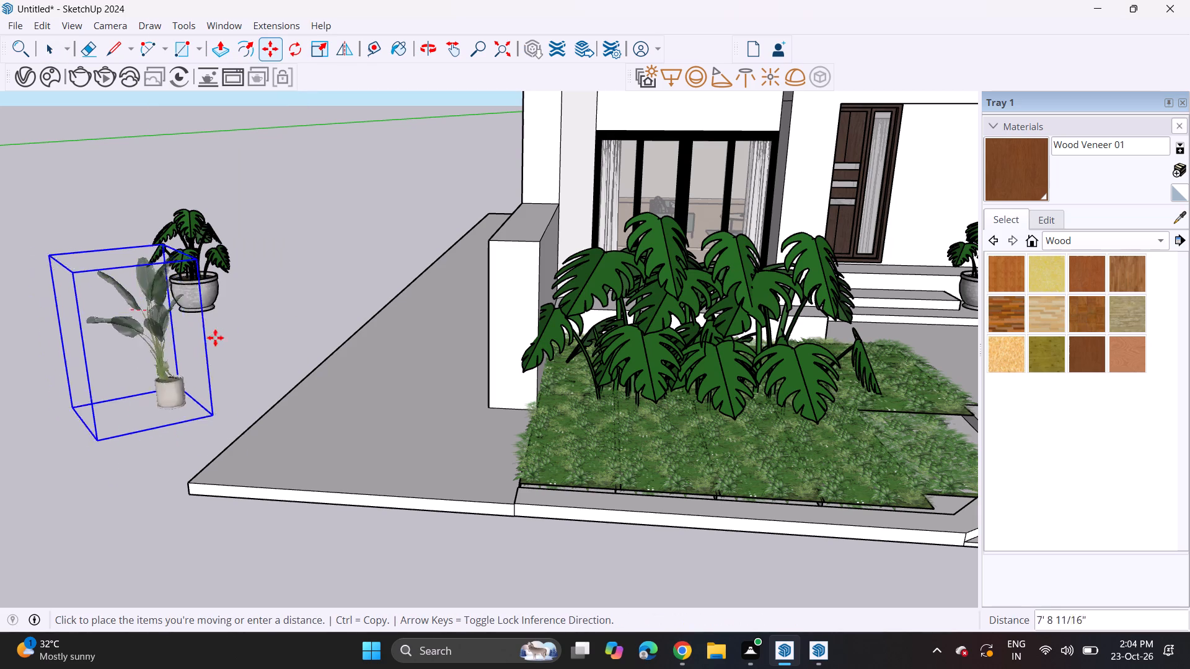
{"action": "left_click", "coordinate": [513, 335]}
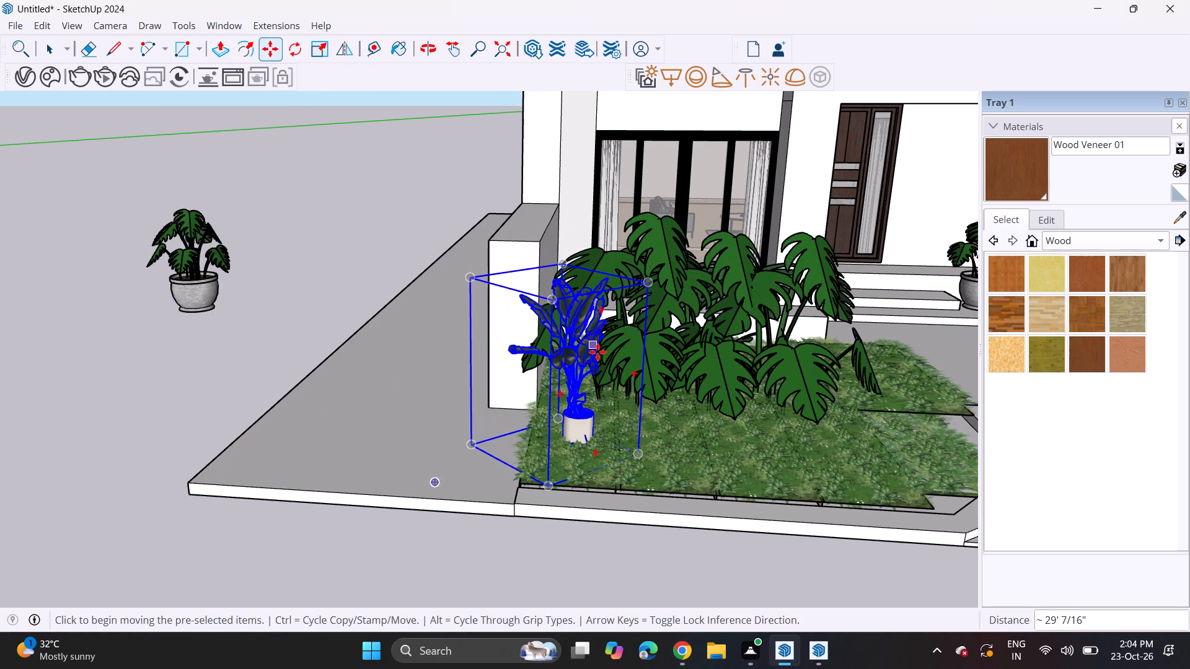
Reposition the copied plant so its white pot sinks below the grass at the outer end of the bed.
{"action": "middle_click_drag", "start_coordinate": [585, 334], "coordinate": [375, 298]}
{"action": "scroll", "coordinate": [388, 317], "scroll_direction": "up", "scroll_amount": 1}
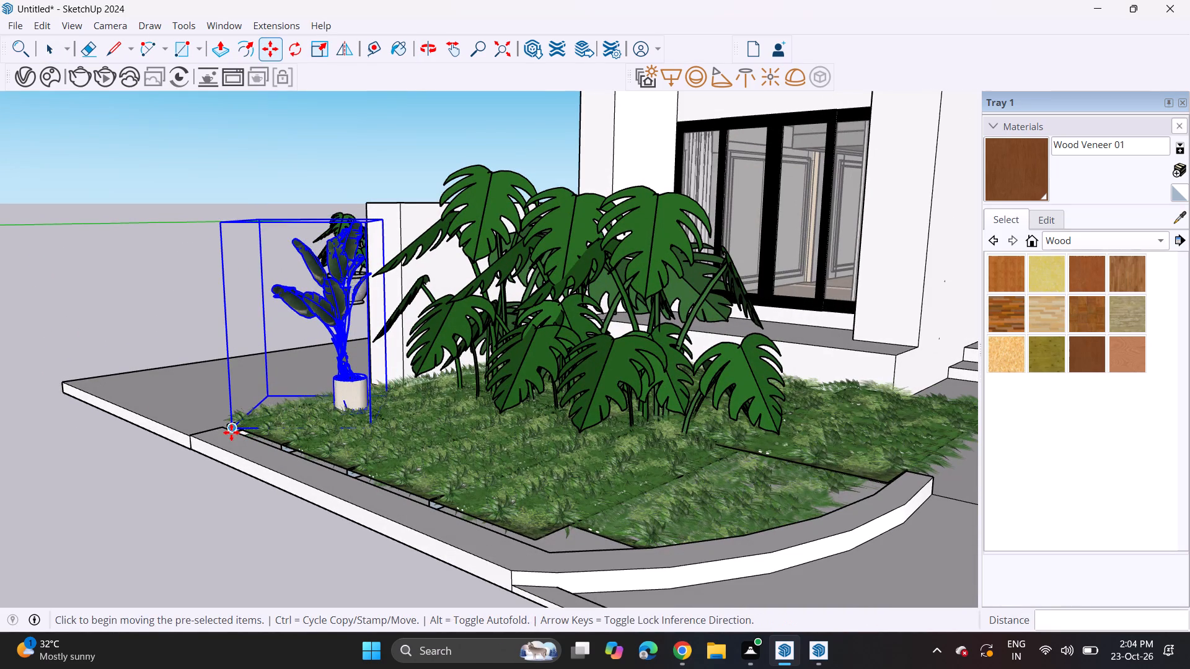
{"action": "left_click", "coordinate": [231, 432]}
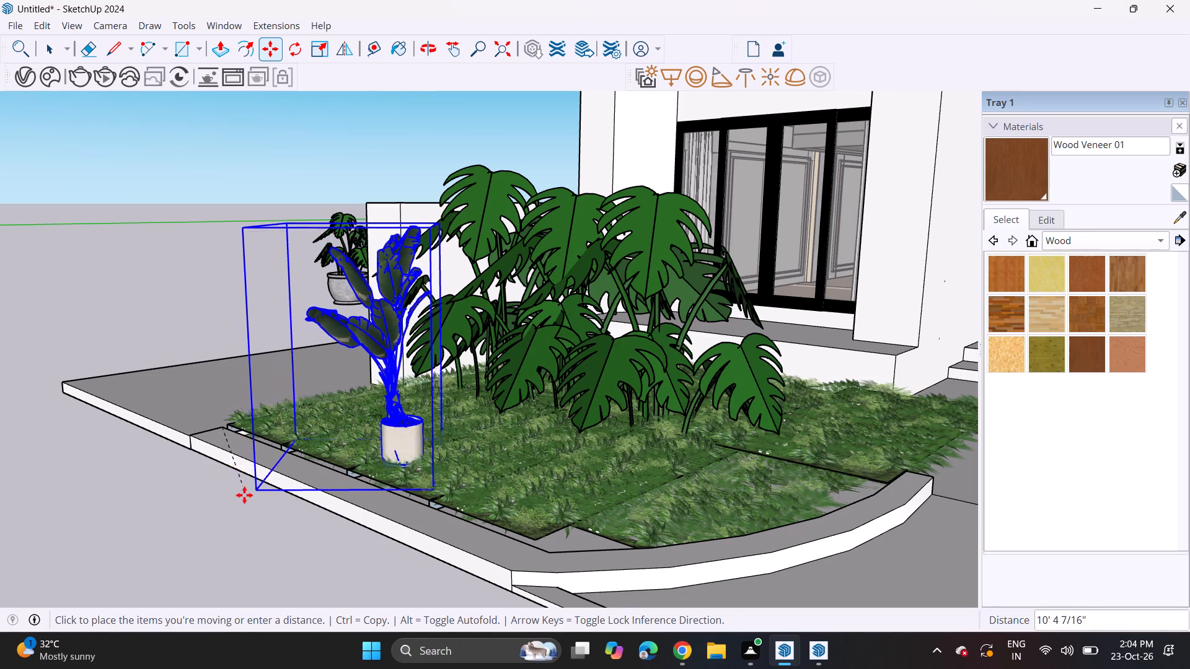
{"action": "middle_click_drag", "start_coordinate": [284, 427], "coordinate": [323, 333]}
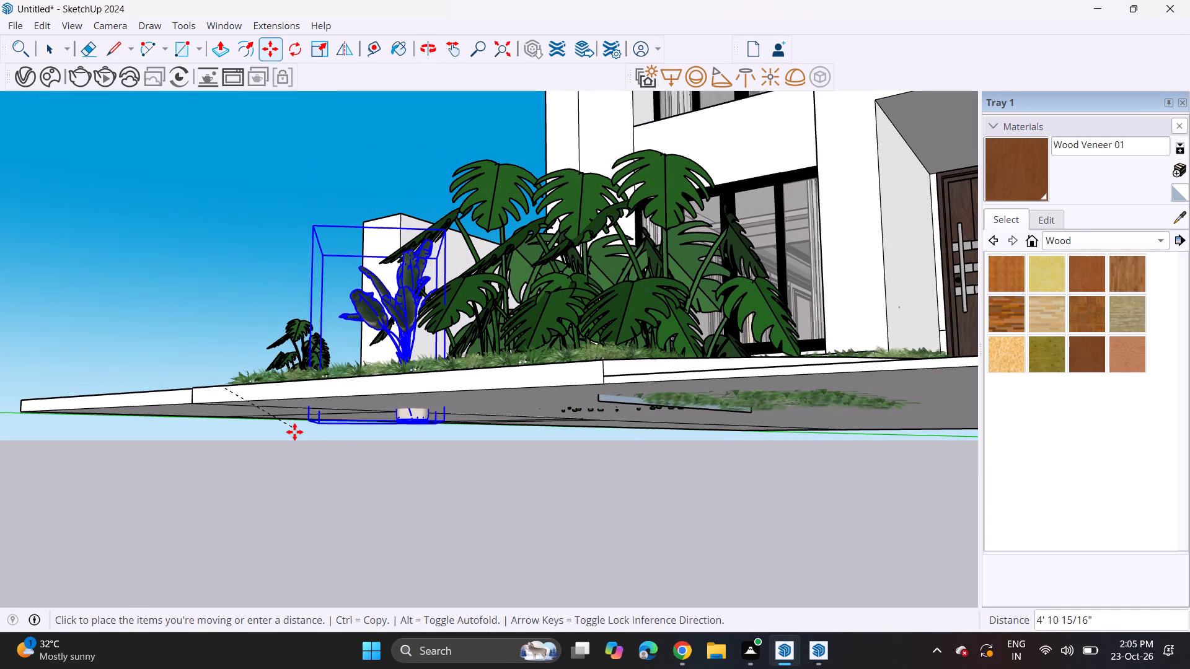
{"action": "left_click", "coordinate": [297, 450]}
Scale the copied plant uniformly by a factor of about 2.27 from its upper corner.
{"action": "middle_click_drag", "start_coordinate": [400, 323], "coordinate": [372, 477]}
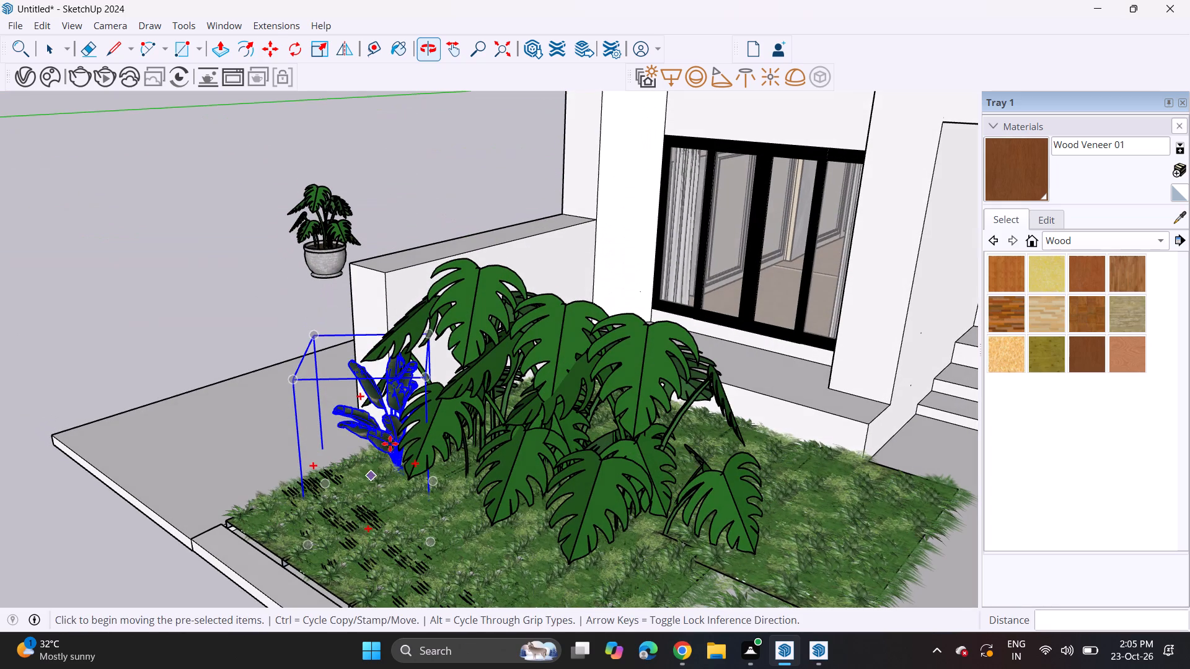
{"action": "left_click", "coordinate": [323, 48]}
{"action": "left_click", "coordinate": [423, 377]}
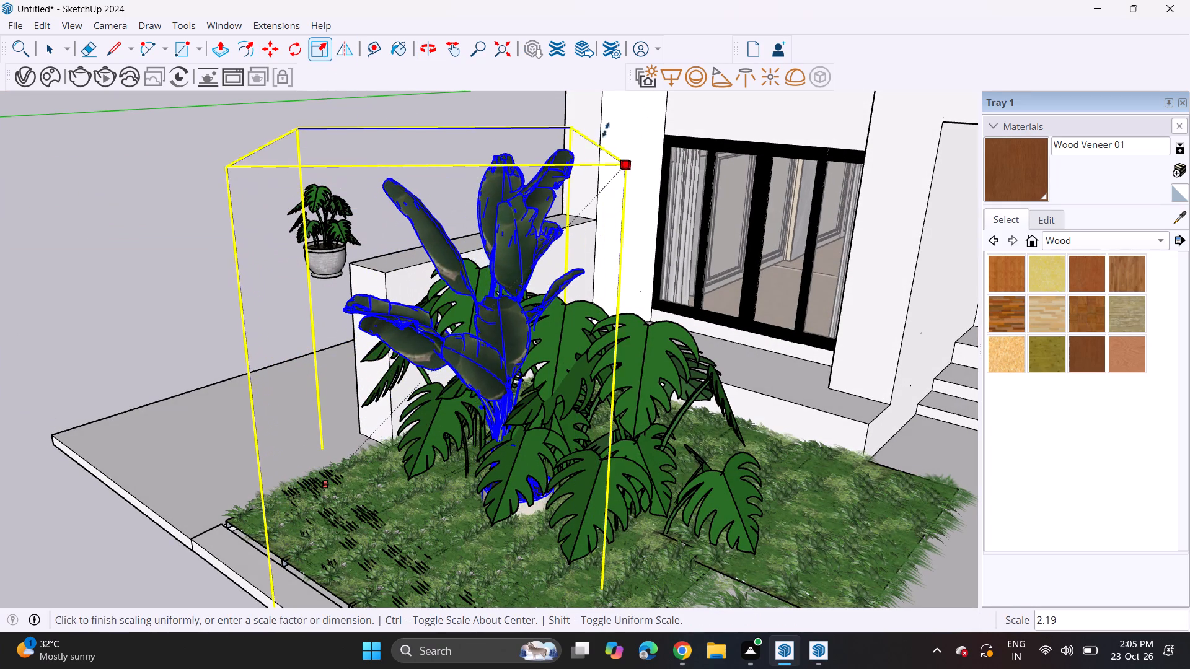
{"action": "left_click", "coordinate": [619, 119]}
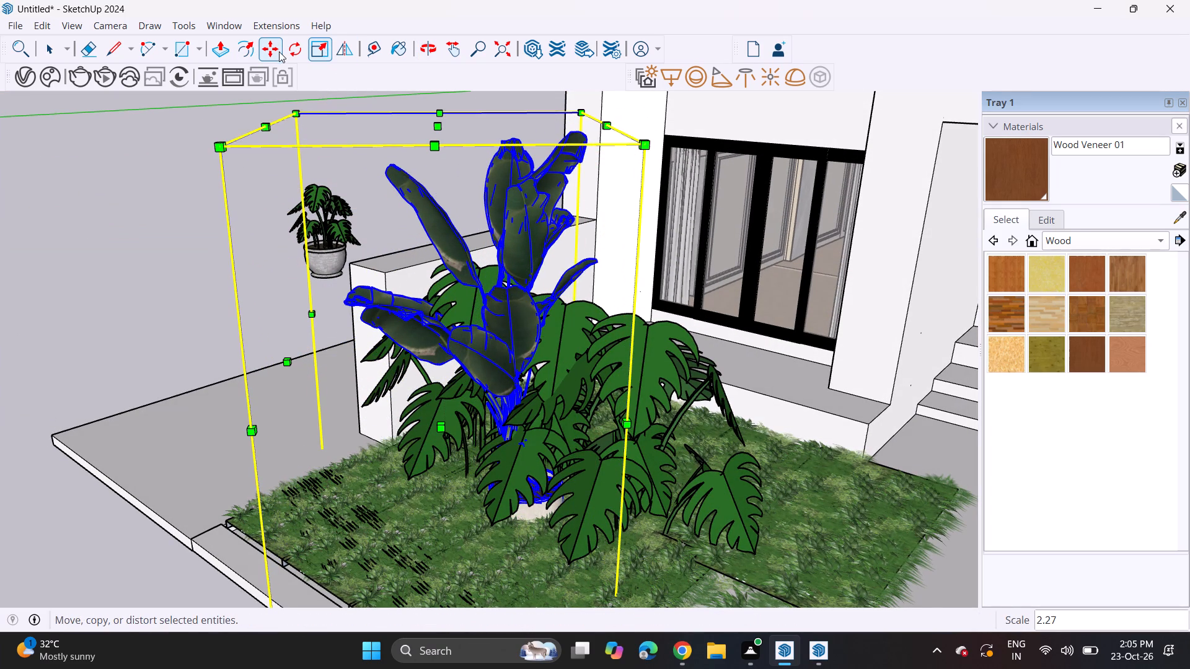
Move the enlarged potted plant about 8' 8" toward the low side wall, clear of the large-leaf foliage.
{"action": "left_click", "coordinate": [279, 52]}
{"action": "scroll", "coordinate": [410, 243], "scroll_direction": "down", "scroll_amount": 7}
{"action": "middle_click_drag", "start_coordinate": [429, 352], "coordinate": [524, 403]}
{"action": "left_click", "coordinate": [575, 452]}
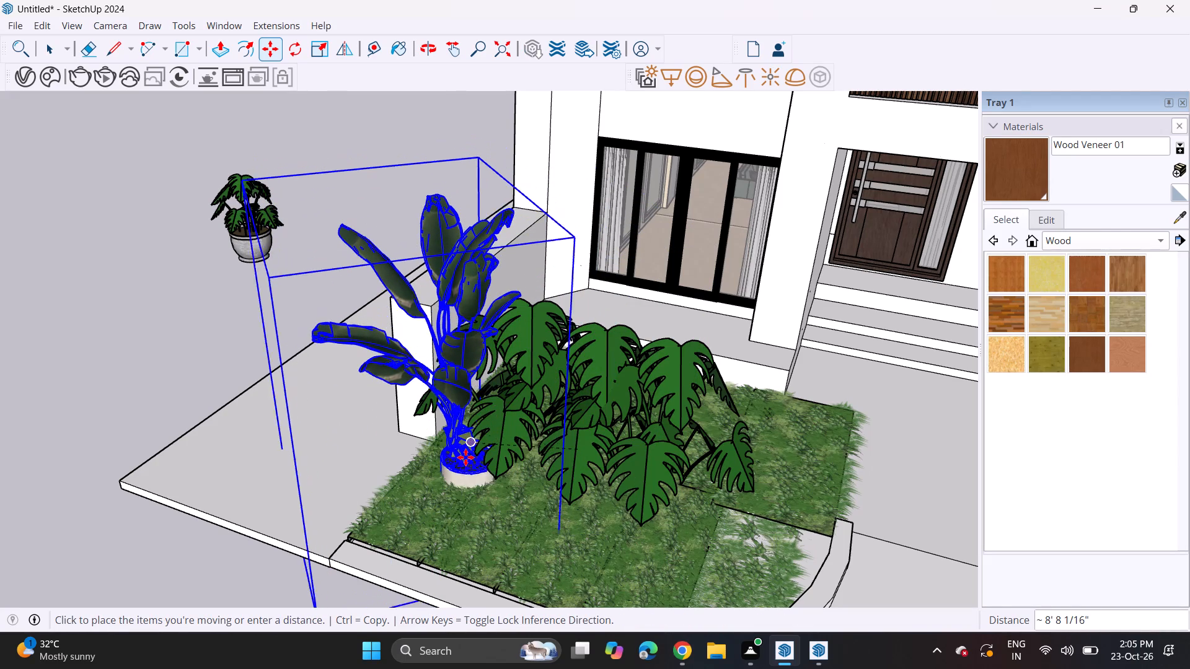
{"action": "left_click", "coordinate": [465, 457]}
Move the enlarged potted plant toward the grass bed's outer front corner, near the end of the low side wall.
{"action": "middle_click_drag", "start_coordinate": [478, 386], "coordinate": [698, 302]}
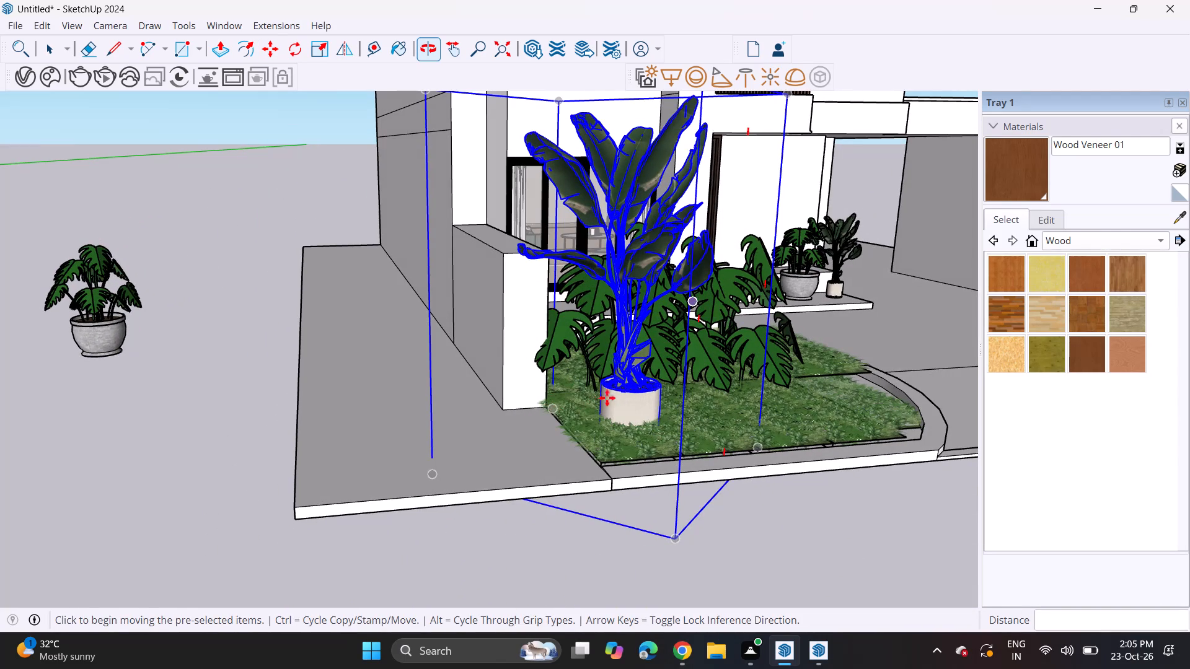
{"action": "left_click", "coordinate": [617, 391]}
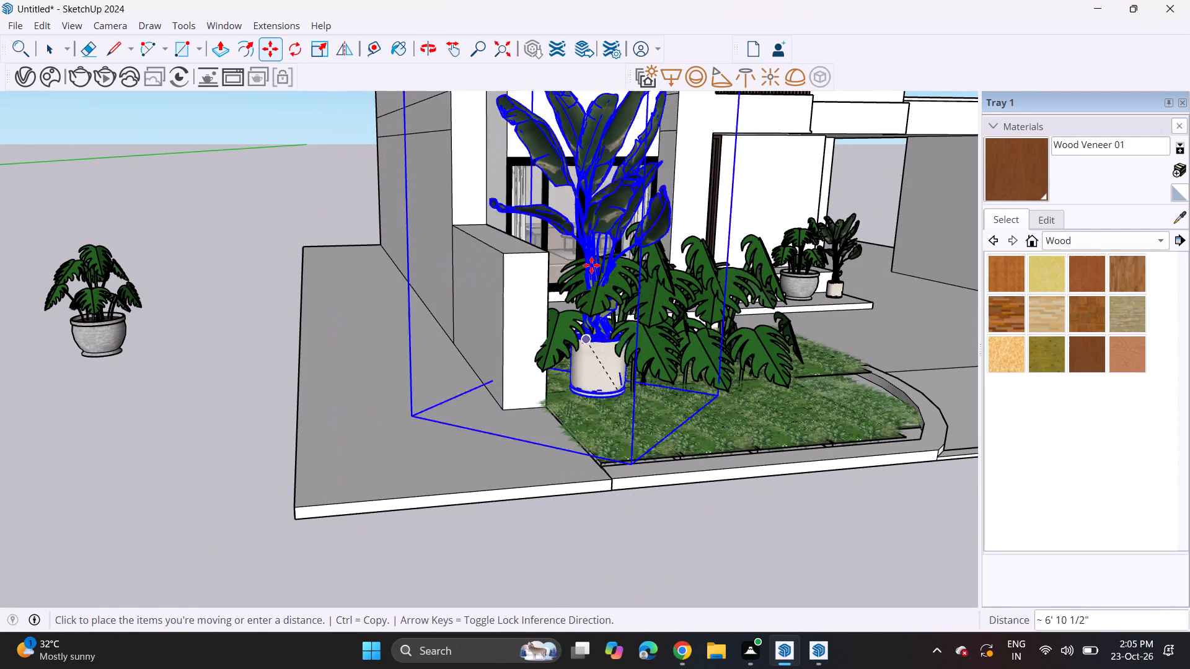
{"action": "scroll", "coordinate": [578, 216], "scroll_direction": "up", "scroll_amount": 1}
{"action": "middle_click", "coordinate": [575, 216]}
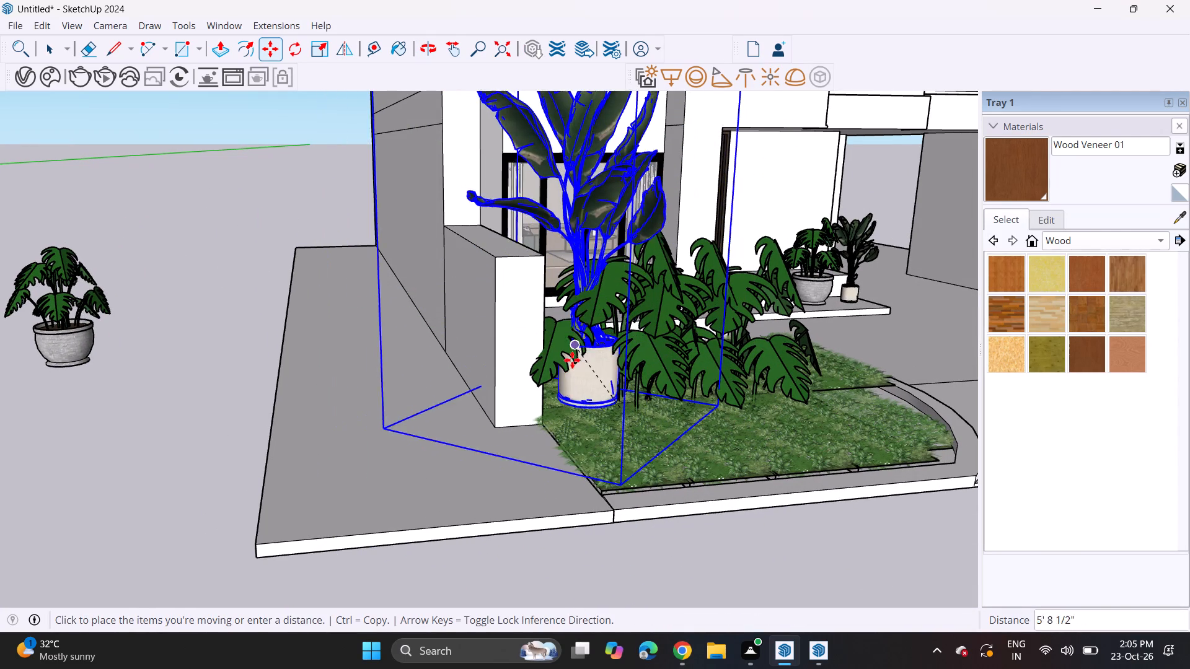
{"action": "left_click", "coordinate": [553, 441]}
Move the potted plant about 45' 7" back behind the low side wall, with its white pot below the paving level.
{"action": "middle_click_drag", "start_coordinate": [591, 406], "coordinate": [386, 317]}
{"action": "scroll", "coordinate": [370, 312], "scroll_direction": "up", "scroll_amount": 1}
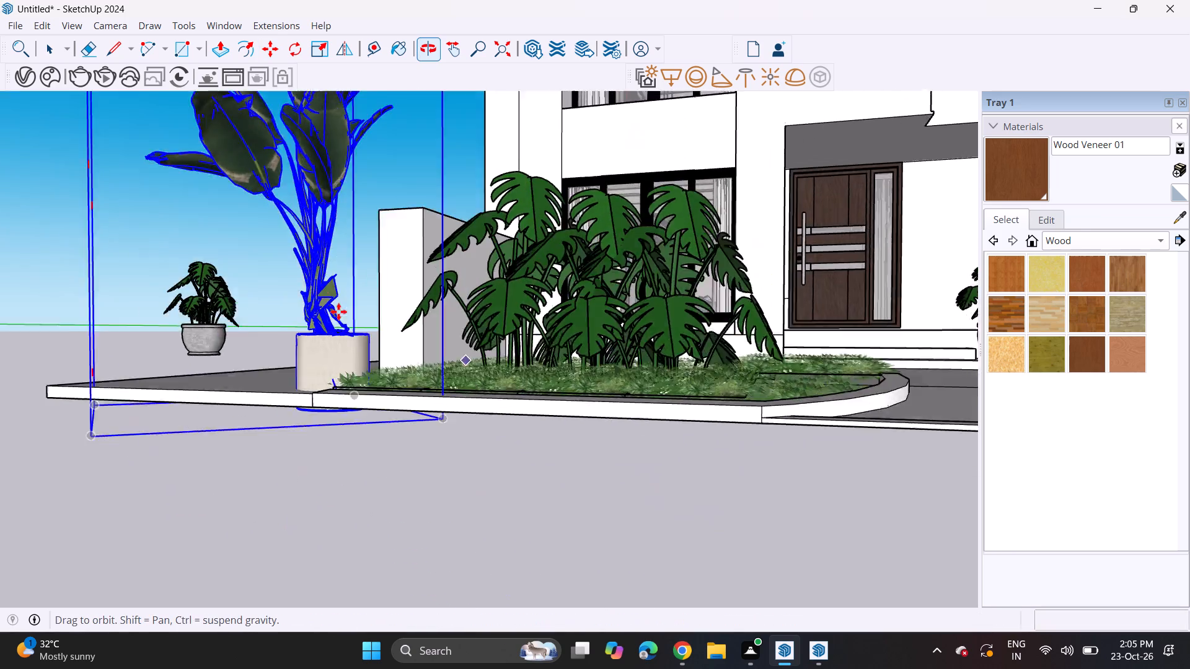
{"action": "scroll", "coordinate": [330, 304], "scroll_direction": "down", "scroll_amount": 7}
{"action": "left_click", "coordinate": [311, 203]}
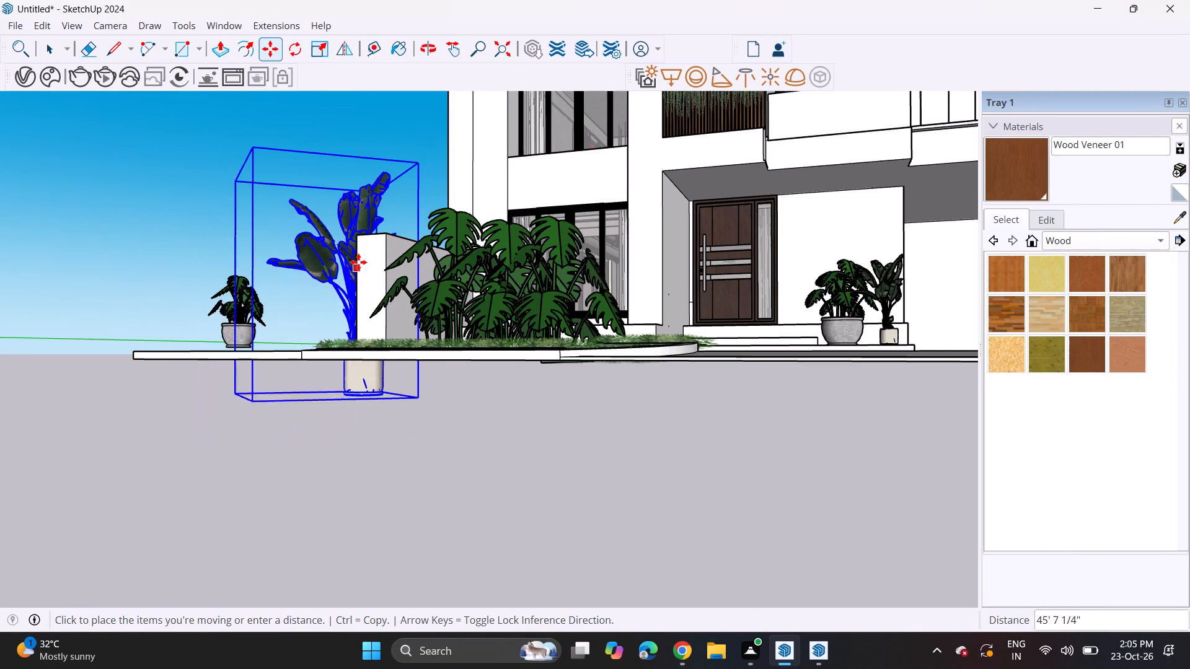
{"action": "left_click", "coordinate": [358, 262]}
Move the potted plant from behind the low side wall to the grass bed, between the wall and the large-leaf foliage.
{"action": "middle_click_drag", "start_coordinate": [337, 301], "coordinate": [413, 431]}
{"action": "scroll", "coordinate": [413, 432], "scroll_direction": "up", "scroll_amount": 5}
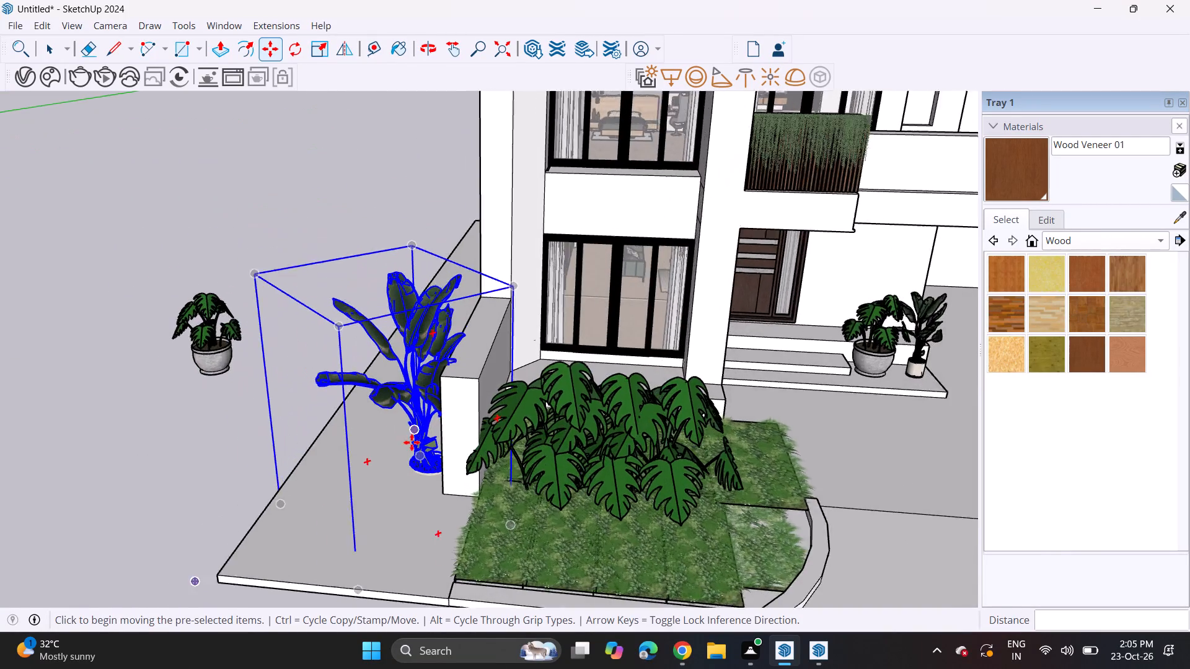
{"action": "left_click", "coordinate": [420, 465]}
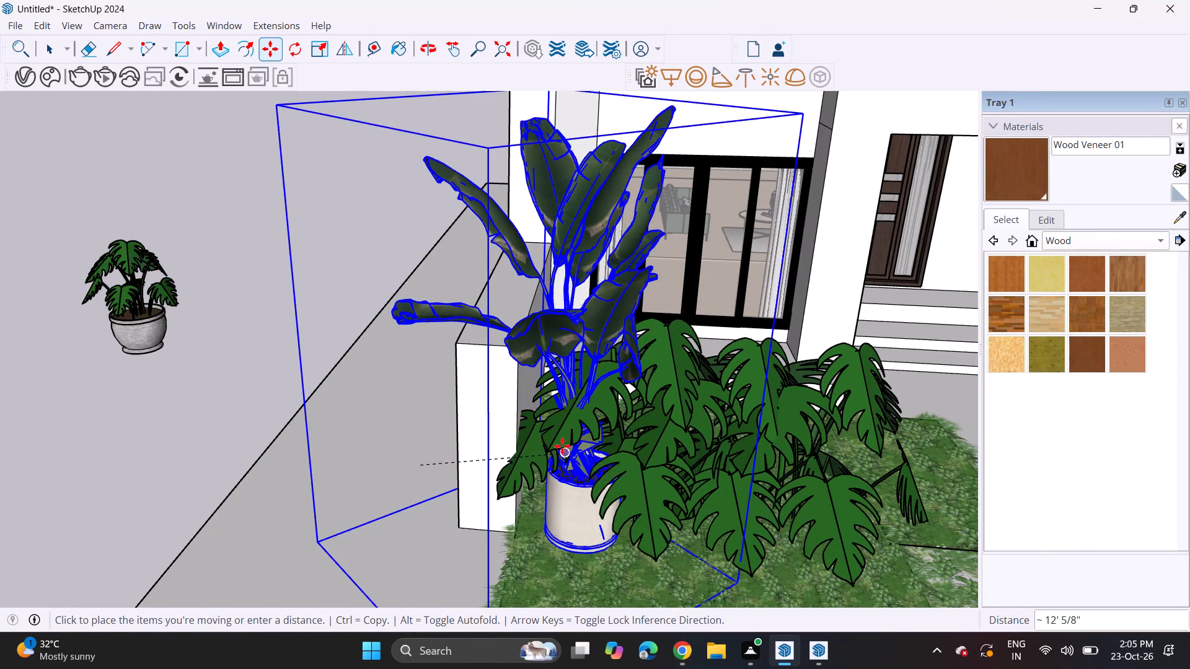
{"action": "left_click", "coordinate": [571, 411]}
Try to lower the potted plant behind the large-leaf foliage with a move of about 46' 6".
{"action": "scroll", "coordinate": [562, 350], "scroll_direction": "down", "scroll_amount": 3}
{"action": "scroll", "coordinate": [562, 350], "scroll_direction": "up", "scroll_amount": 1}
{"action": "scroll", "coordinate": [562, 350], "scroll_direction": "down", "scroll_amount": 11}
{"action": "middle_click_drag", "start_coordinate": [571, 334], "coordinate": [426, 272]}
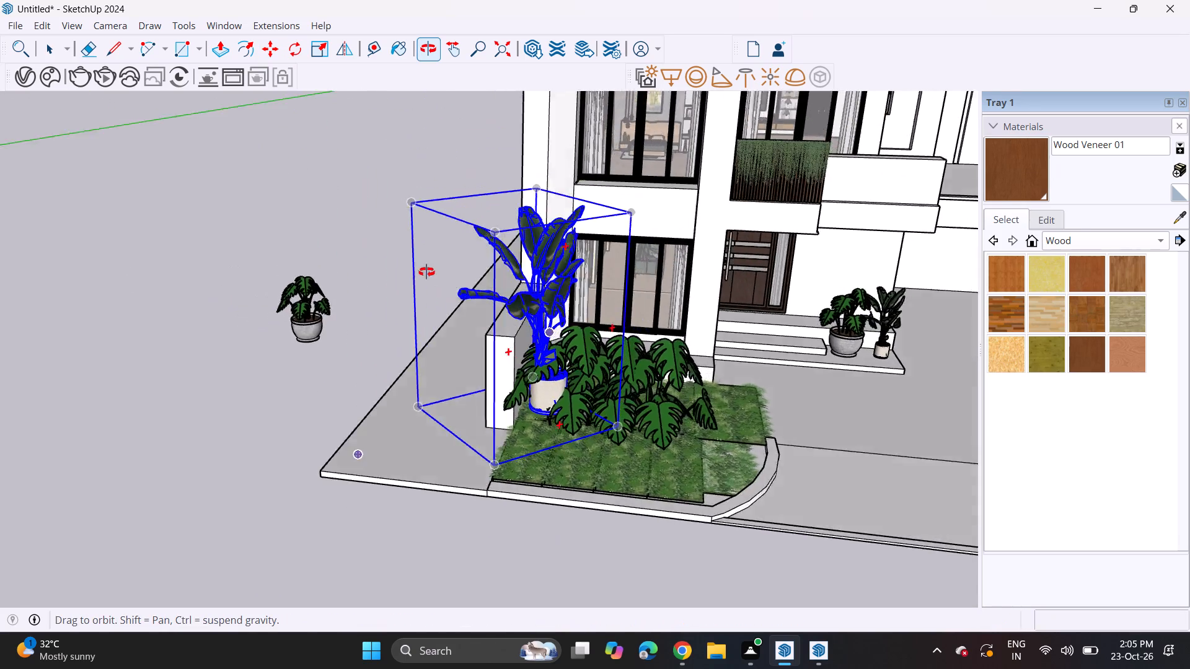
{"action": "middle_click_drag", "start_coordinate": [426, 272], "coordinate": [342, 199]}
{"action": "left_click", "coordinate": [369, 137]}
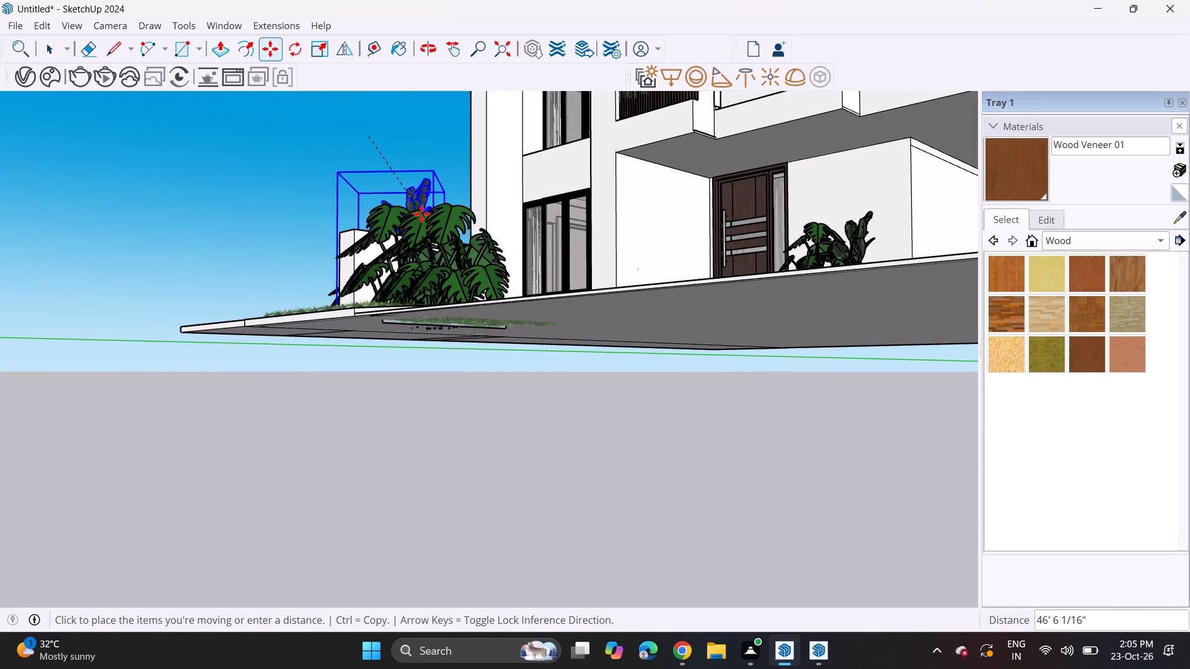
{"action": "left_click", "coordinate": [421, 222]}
Move the potted plant about 71' back toward the front of the grass bed beside the low side wall.
{"action": "middle_click_drag", "start_coordinate": [388, 232], "coordinate": [591, 324]}
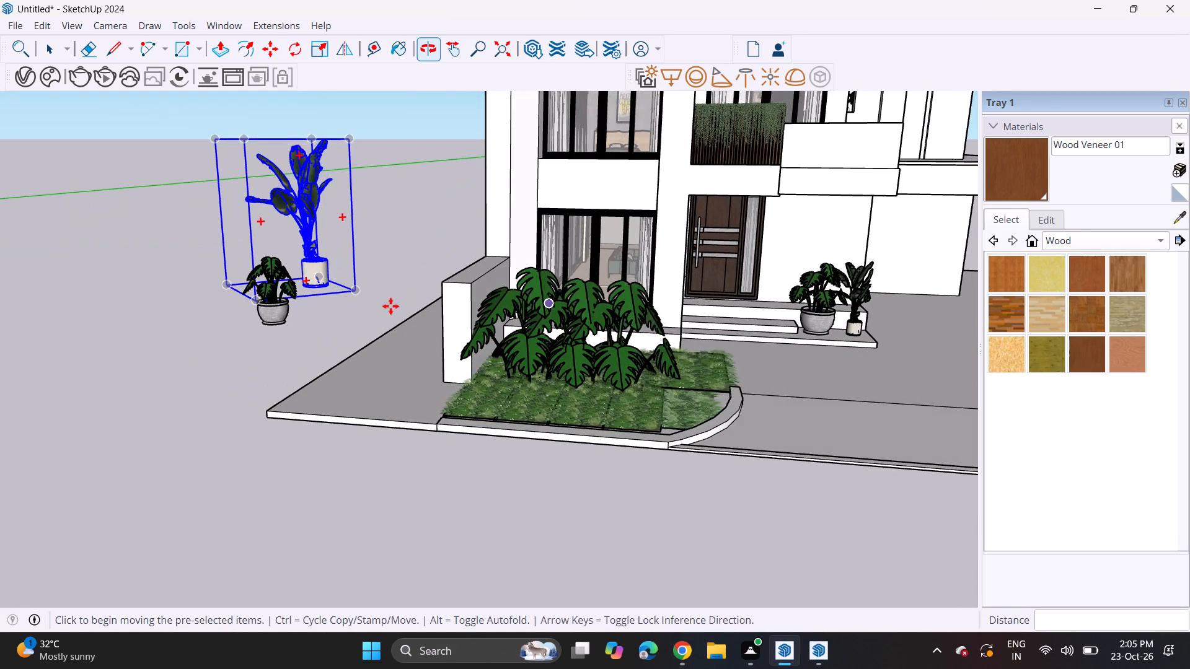
{"action": "scroll", "coordinate": [294, 248], "scroll_direction": "up", "scroll_amount": 3}
{"action": "left_click", "coordinate": [319, 213]}
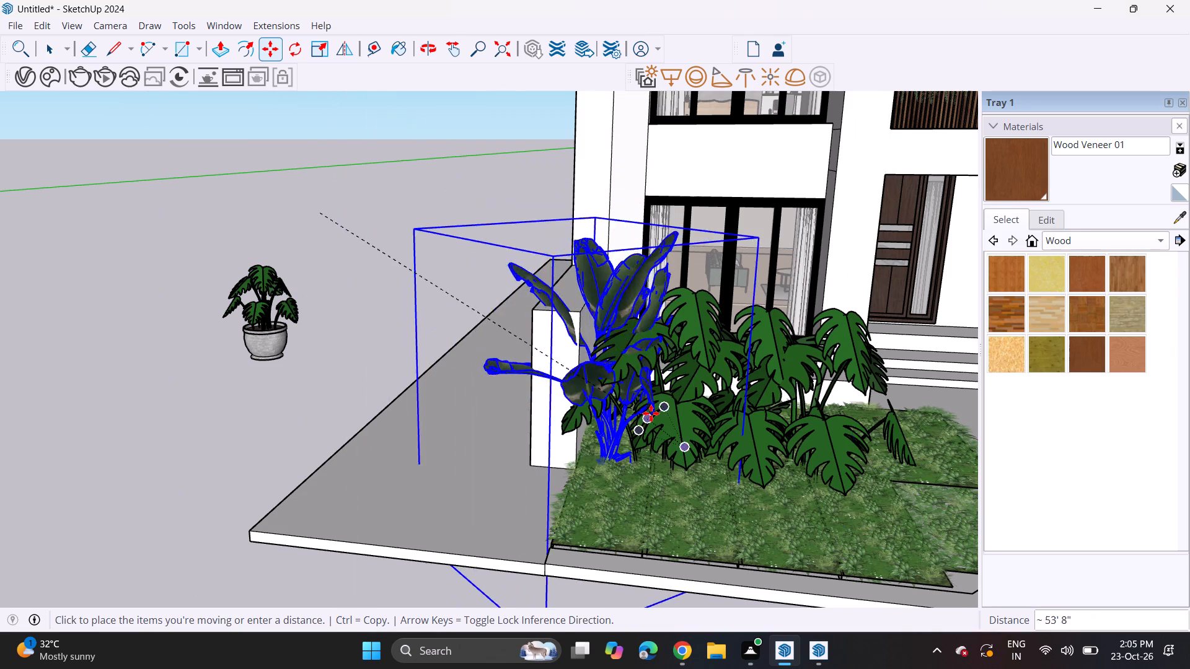
{"action": "left_click", "coordinate": [653, 369]}
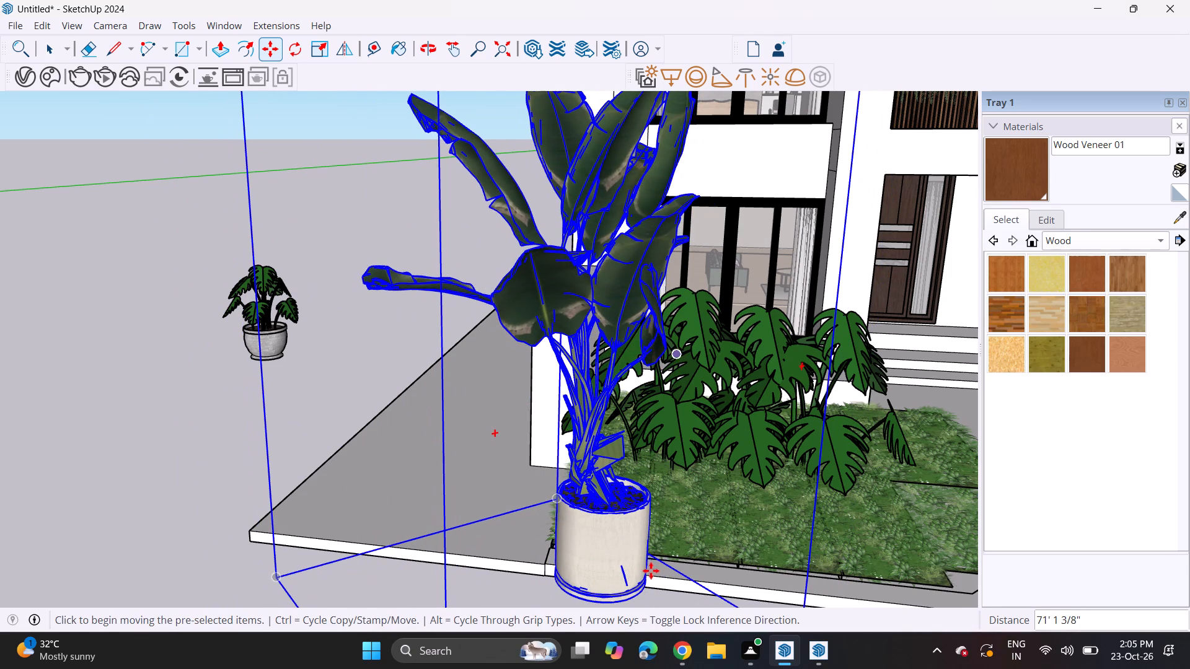
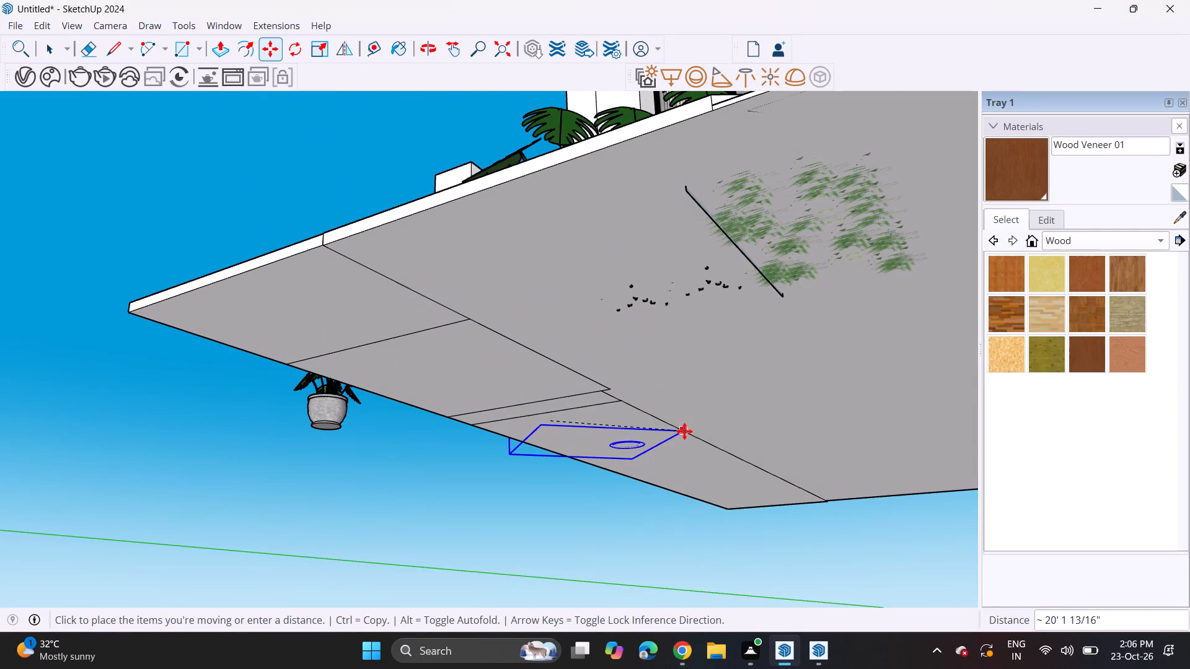
Shift the potted plant among the bed foliage, and bring it about 28' forward in front of the low side wall.
{"action": "left_click", "coordinate": [664, 337]}
{"action": "middle_click_drag", "start_coordinate": [536, 242], "coordinate": [593, 341]}
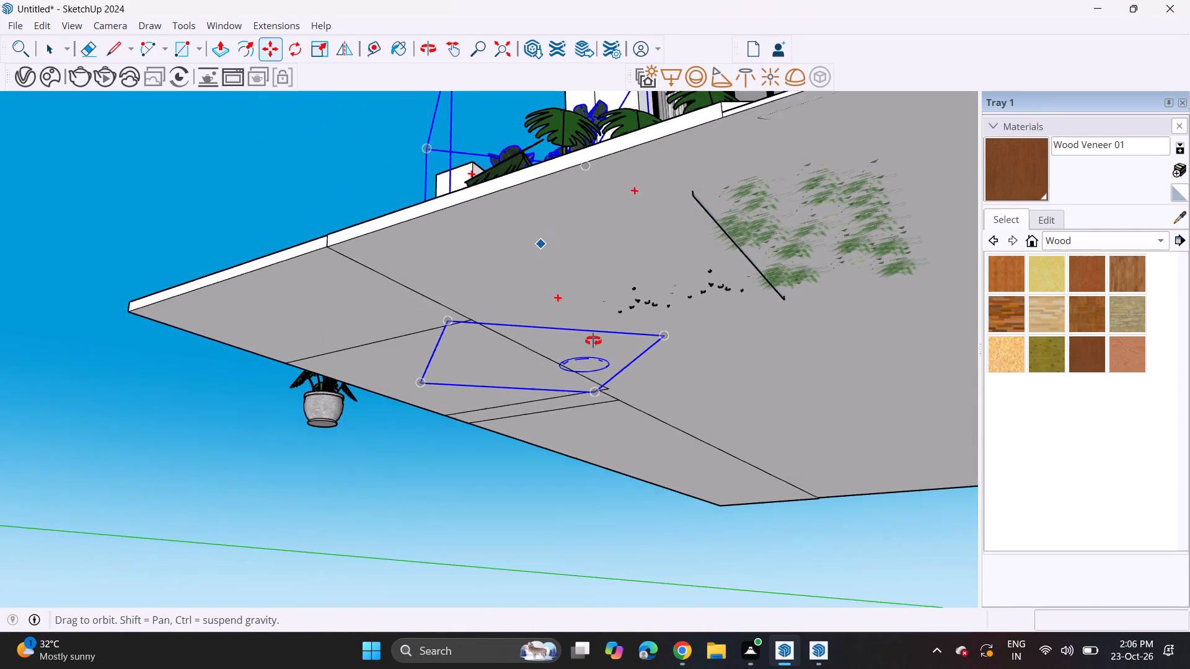
{"action": "middle_click_drag", "start_coordinate": [593, 341], "coordinate": [650, 433]}
{"action": "middle_click_drag", "start_coordinate": [581, 305], "coordinate": [621, 377]}
{"action": "left_click", "coordinate": [563, 230]}
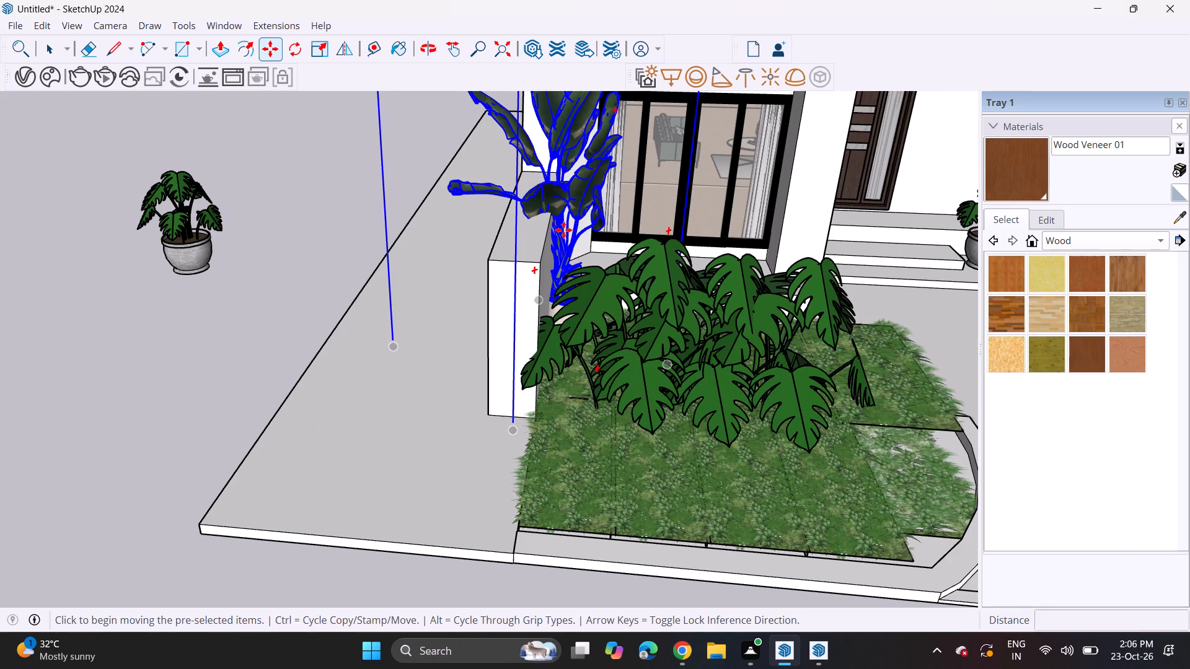
{"action": "middle_click_drag", "start_coordinate": [590, 266], "coordinate": [858, 243]}
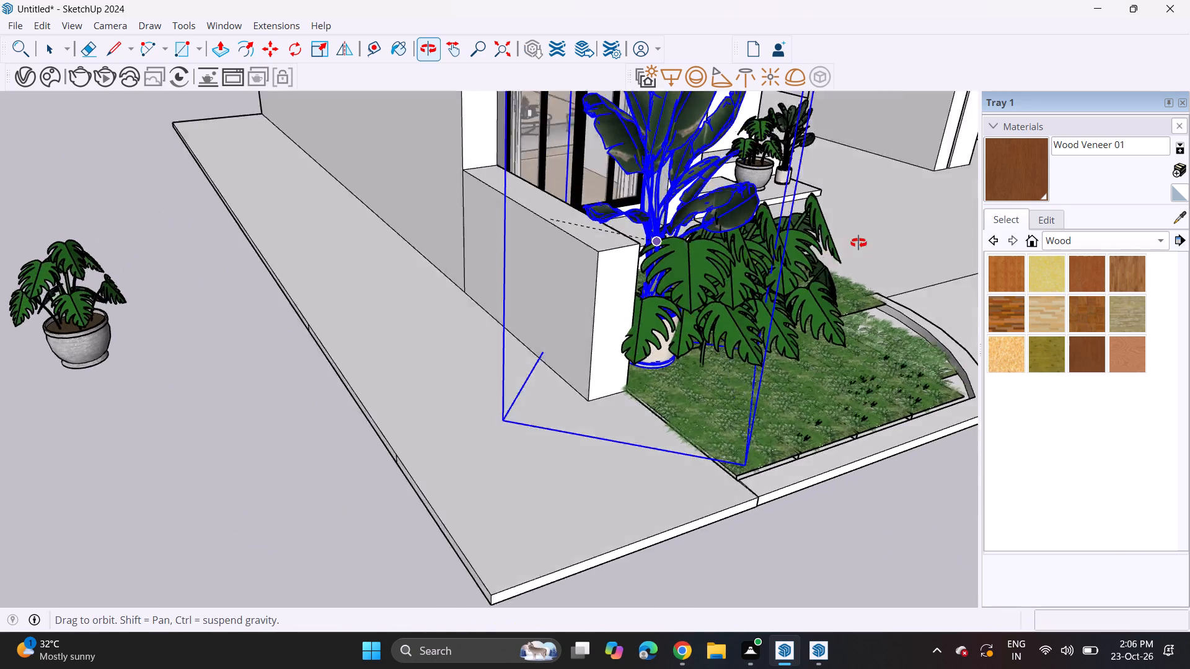
{"action": "middle_click_drag", "start_coordinate": [858, 243], "coordinate": [862, 237]}
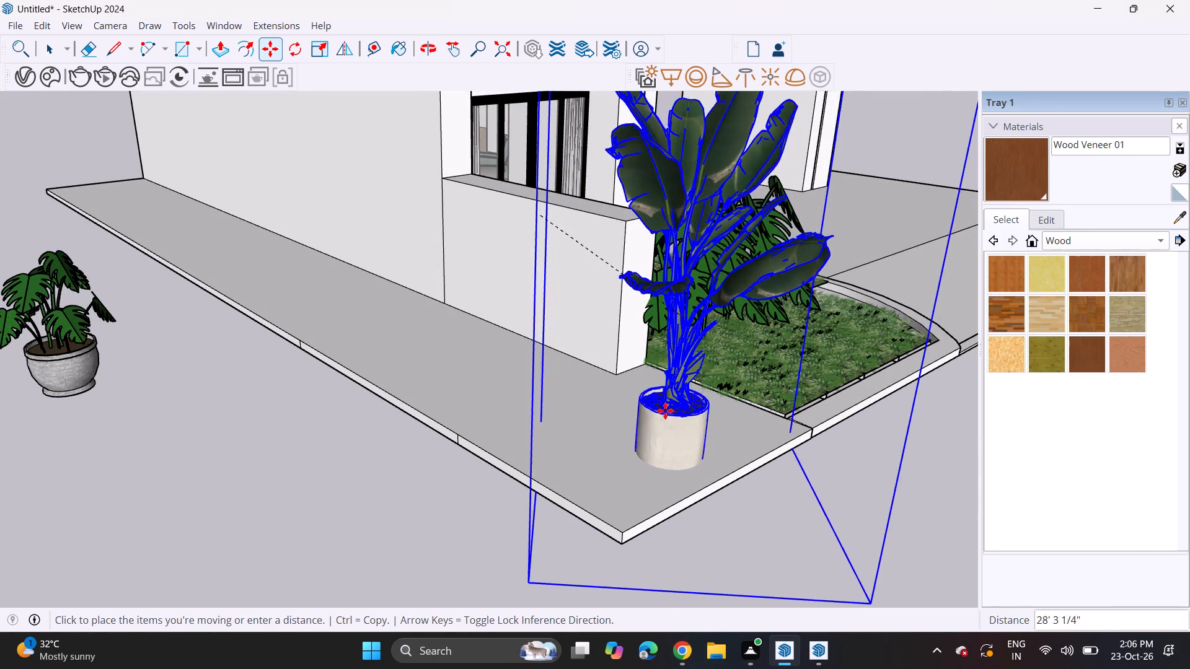
{"action": "left_click", "coordinate": [664, 424]}
Lower the potted plant by about 5' 6" in front of the house.
{"action": "middle_click_drag", "start_coordinate": [653, 387], "coordinate": [408, 325]}
{"action": "scroll", "coordinate": [406, 323], "scroll_direction": "up", "scroll_amount": 1}
{"action": "scroll", "coordinate": [382, 295], "scroll_direction": "down", "scroll_amount": 10}
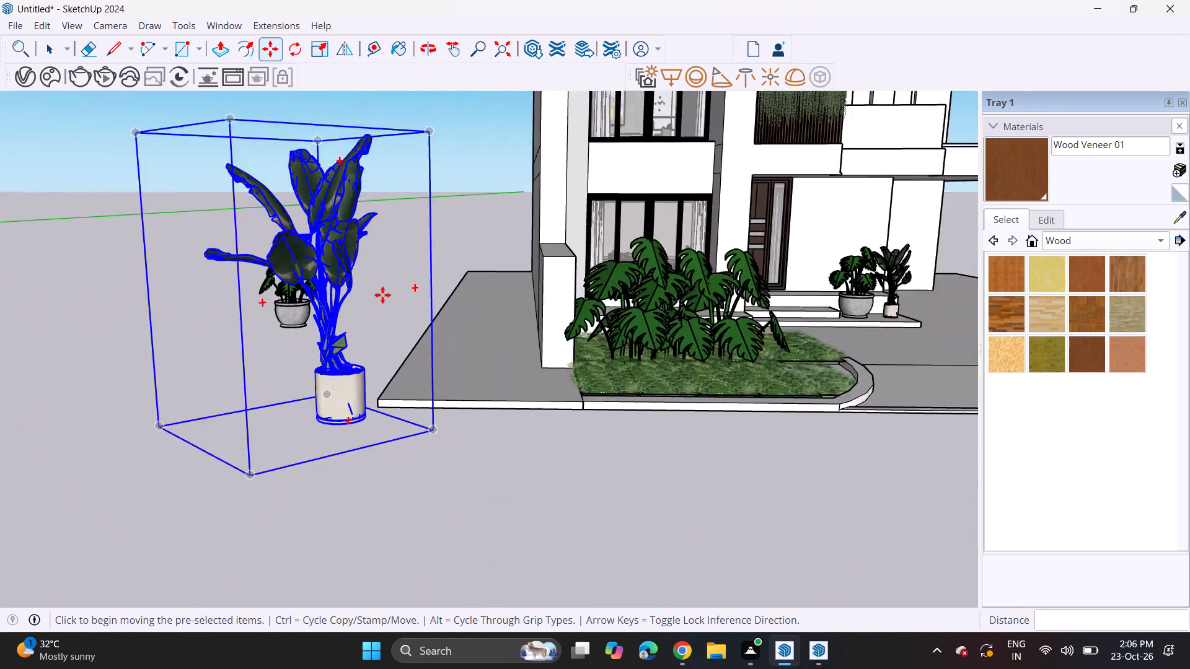
{"action": "scroll", "coordinate": [382, 295], "scroll_direction": "down", "scroll_amount": 2}
{"action": "middle_click_drag", "start_coordinate": [373, 317], "coordinate": [268, 309]}
{"action": "left_click", "coordinate": [227, 234]}
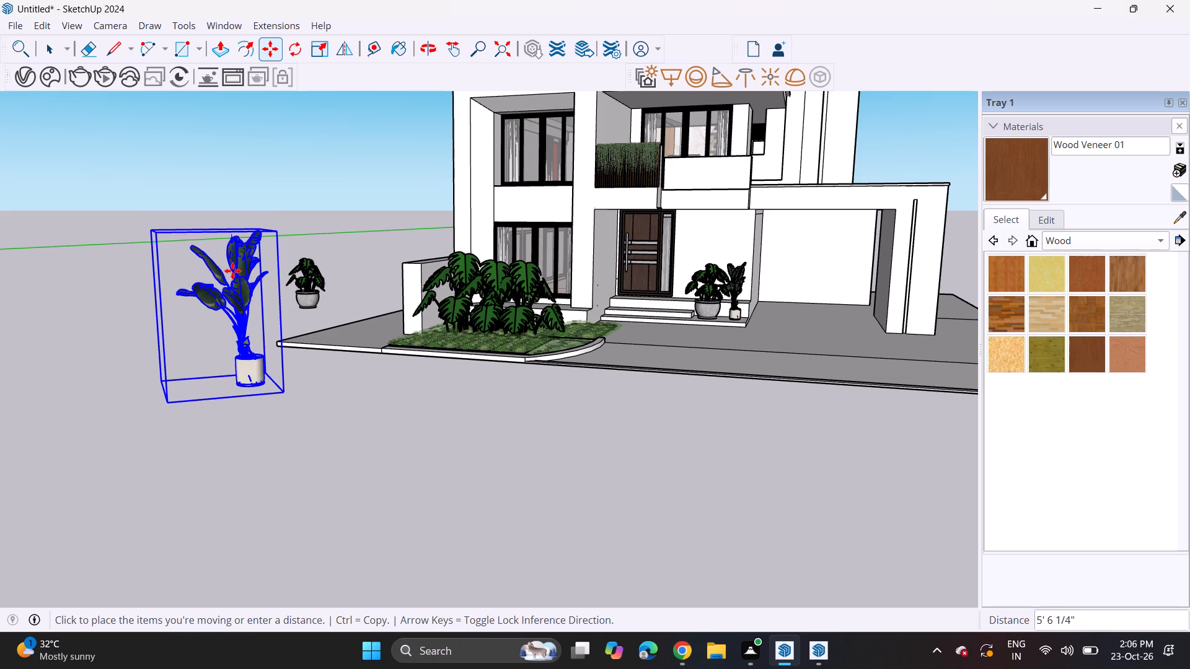
{"action": "left_click", "coordinate": [236, 277]}
Move the potted plant about 32' back into the grass bed, between the low side wall and the large-leaf foliage.
{"action": "left_click", "coordinate": [242, 335]}
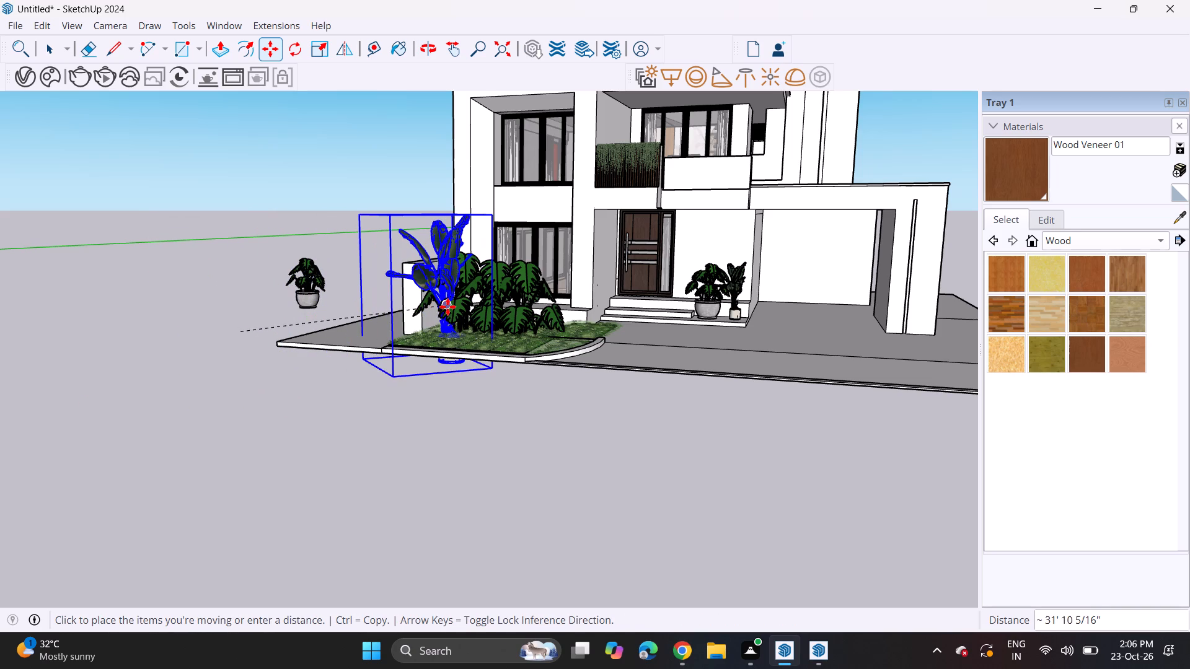
{"action": "left_click", "coordinate": [447, 307]}
{"action": "key", "text": "space"}
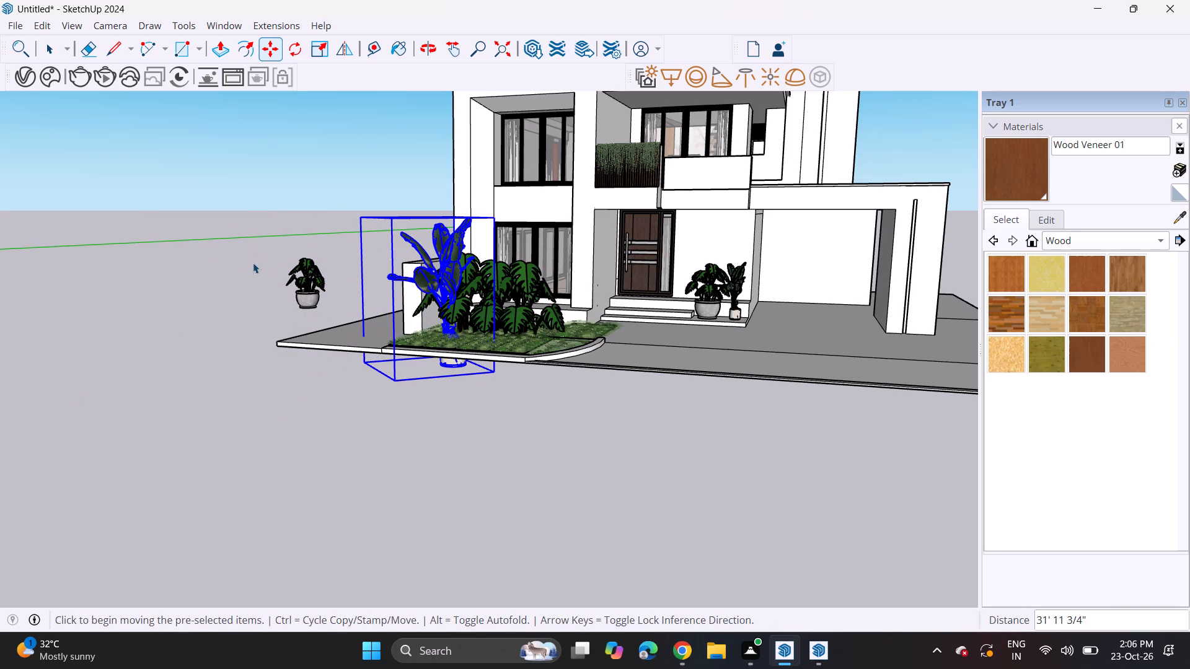
{"action": "left_click", "coordinate": [251, 266]}
Import the tree model Sans+titre+(1)+(1)+(2) from the Downloads folder.
{"action": "scroll", "coordinate": [197, 303], "scroll_direction": "down", "scroll_amount": 5}
{"action": "middle_click_drag", "start_coordinate": [193, 311], "coordinate": [301, 409]}
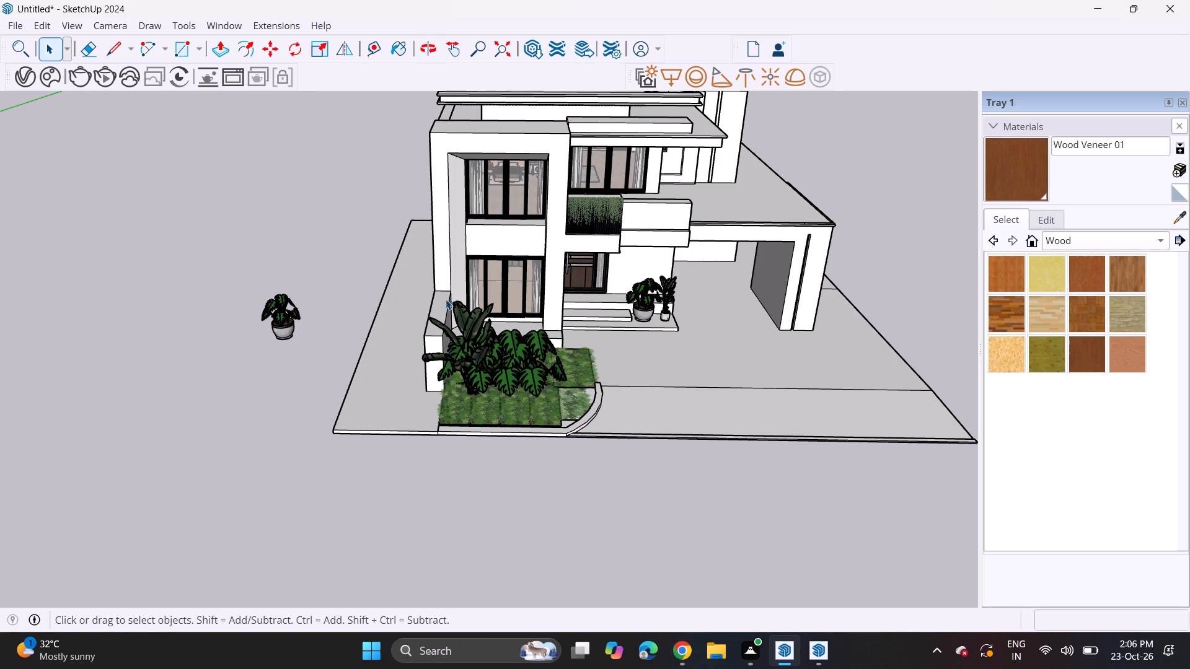
{"action": "left_click", "coordinate": [4, 29]}
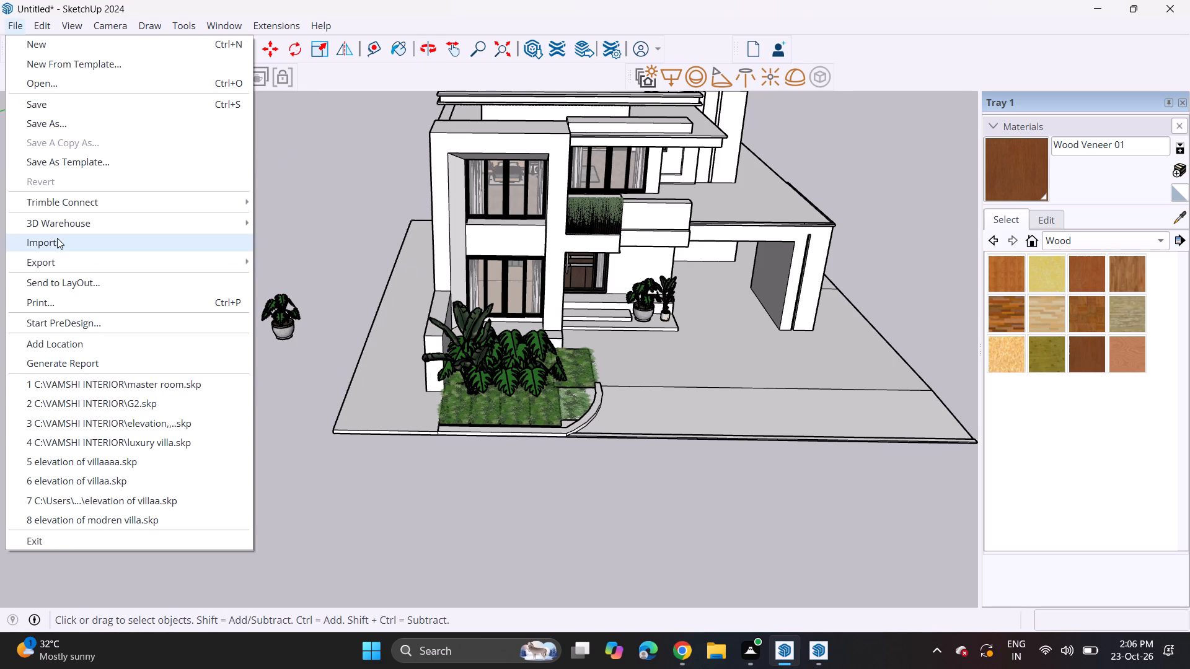
{"action": "left_click", "coordinate": [57, 239]}
{"action": "scroll", "coordinate": [293, 251], "scroll_direction": "down", "scroll_amount": 3}
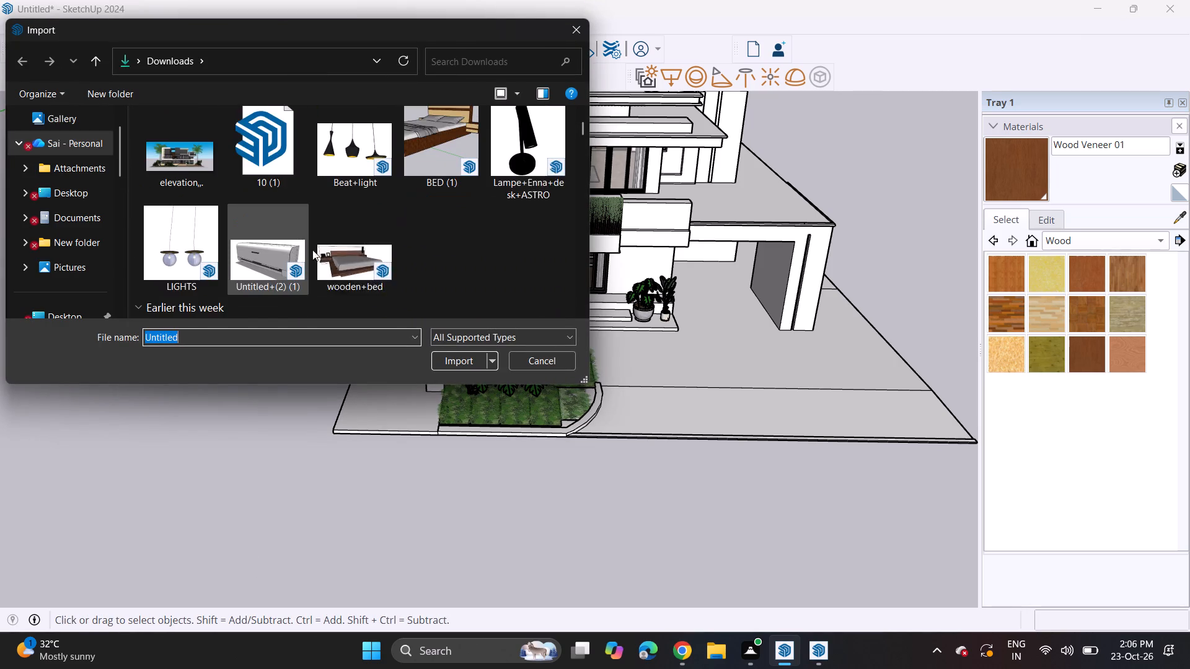
{"action": "scroll", "coordinate": [354, 248], "scroll_direction": "down", "scroll_amount": 4}
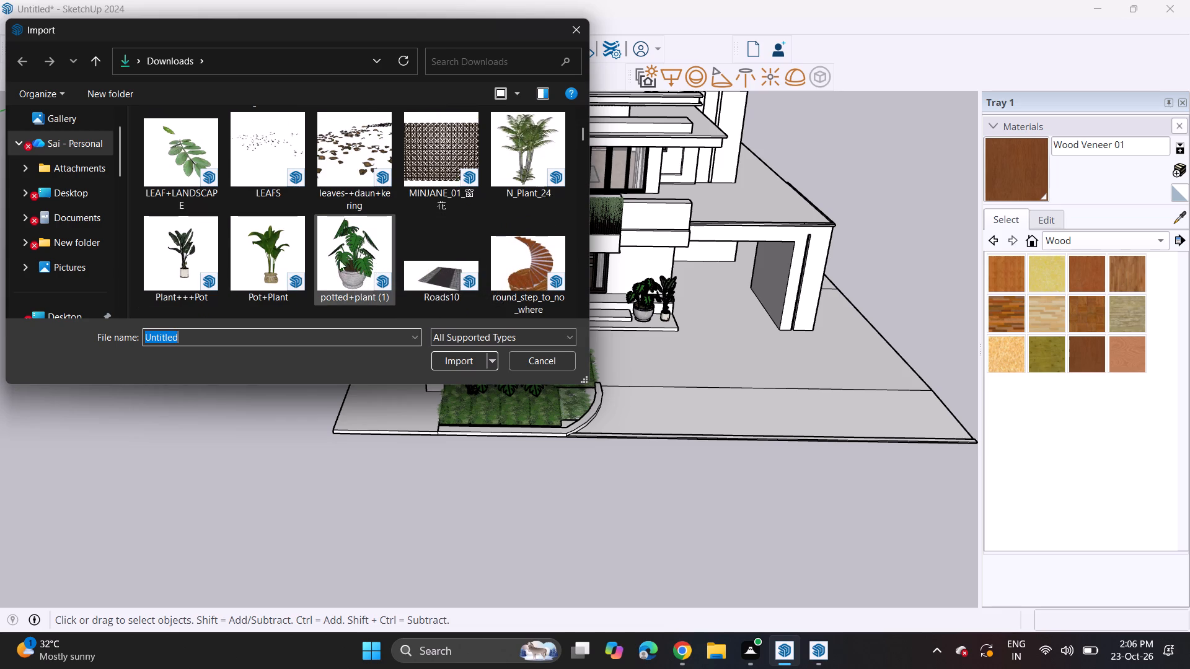
{"action": "scroll", "coordinate": [317, 227], "scroll_direction": "down", "scroll_amount": 3}
{"action": "scroll", "coordinate": [317, 229], "scroll_direction": "up", "scroll_amount": 2}
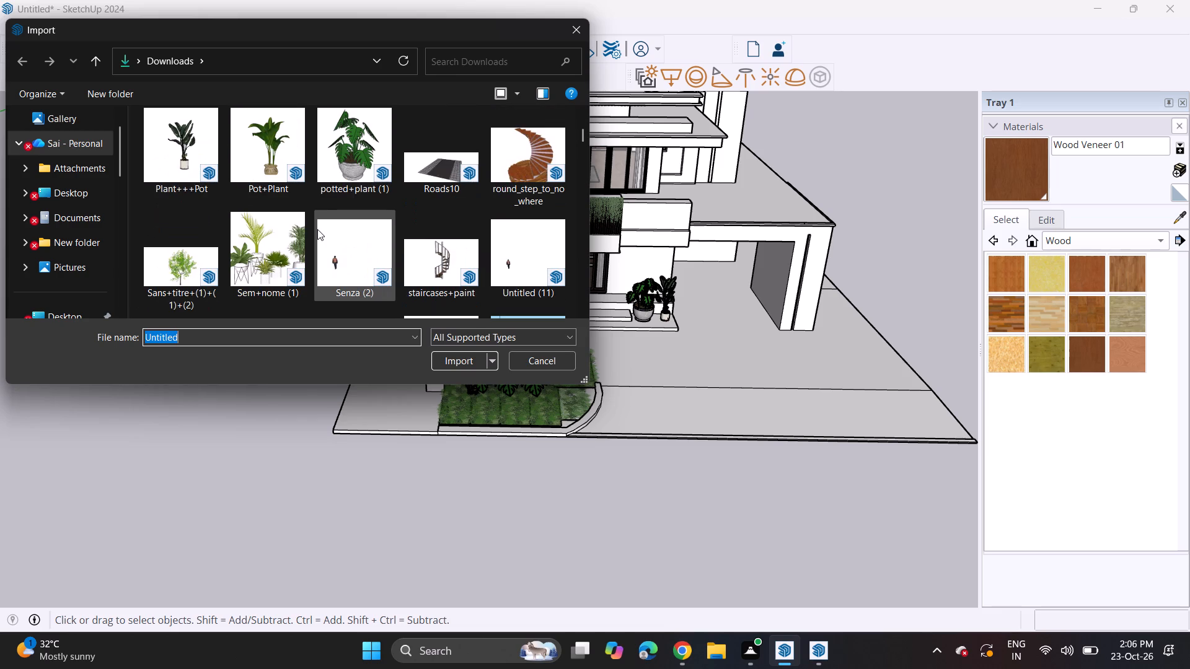
{"action": "scroll", "coordinate": [297, 245], "scroll_direction": "down", "scroll_amount": 1}
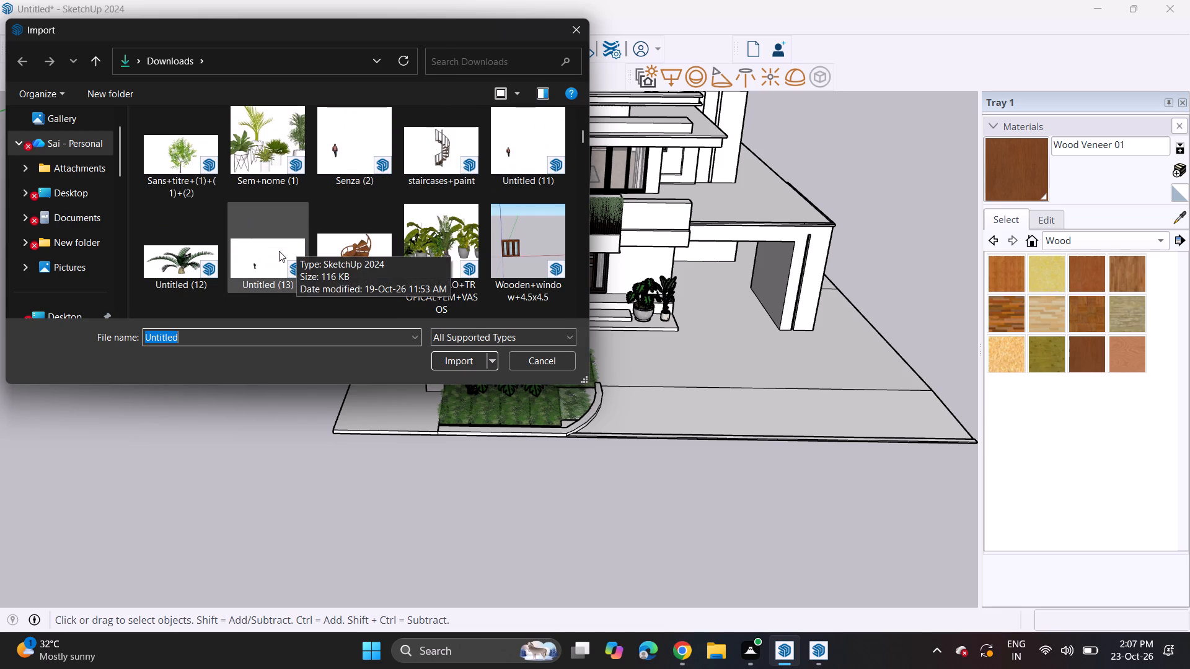
{"action": "scroll", "coordinate": [284, 273], "scroll_direction": "down", "scroll_amount": 5}
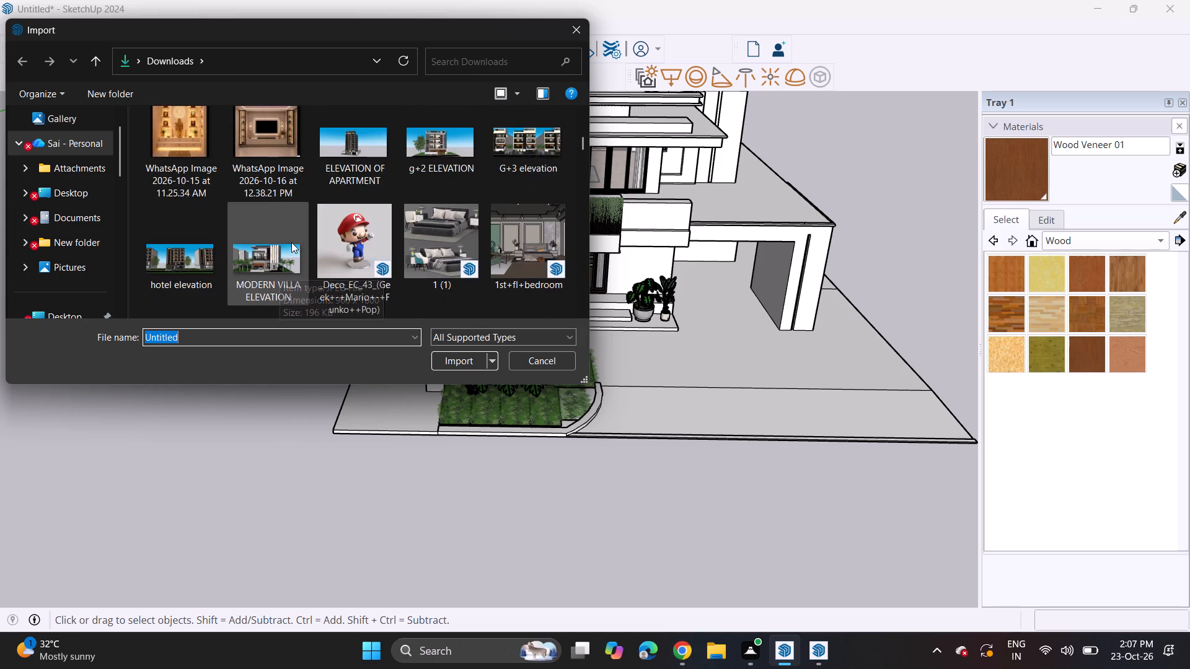
{"action": "scroll", "coordinate": [291, 242], "scroll_direction": "down", "scroll_amount": 4}
{"action": "scroll", "coordinate": [291, 242], "scroll_direction": "up", "scroll_amount": 9}
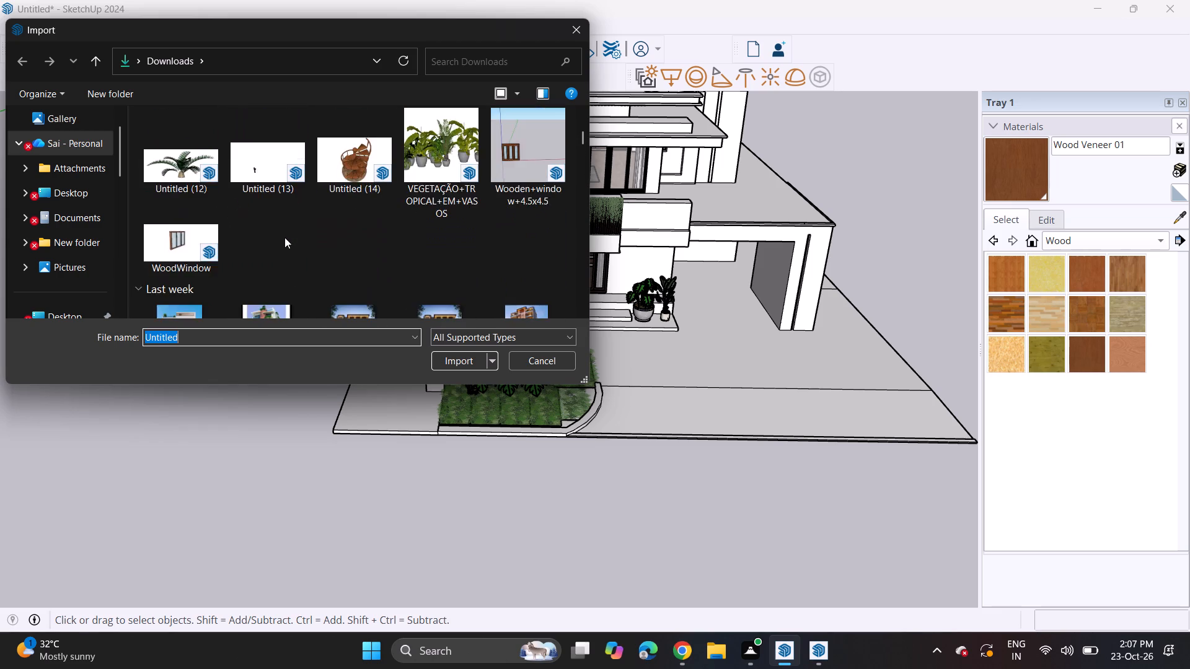
{"action": "scroll", "coordinate": [284, 237], "scroll_direction": "up", "scroll_amount": 4}
{"action": "scroll", "coordinate": [228, 229], "scroll_direction": "down", "scroll_amount": 2}
{"action": "left_click", "coordinate": [202, 266]}
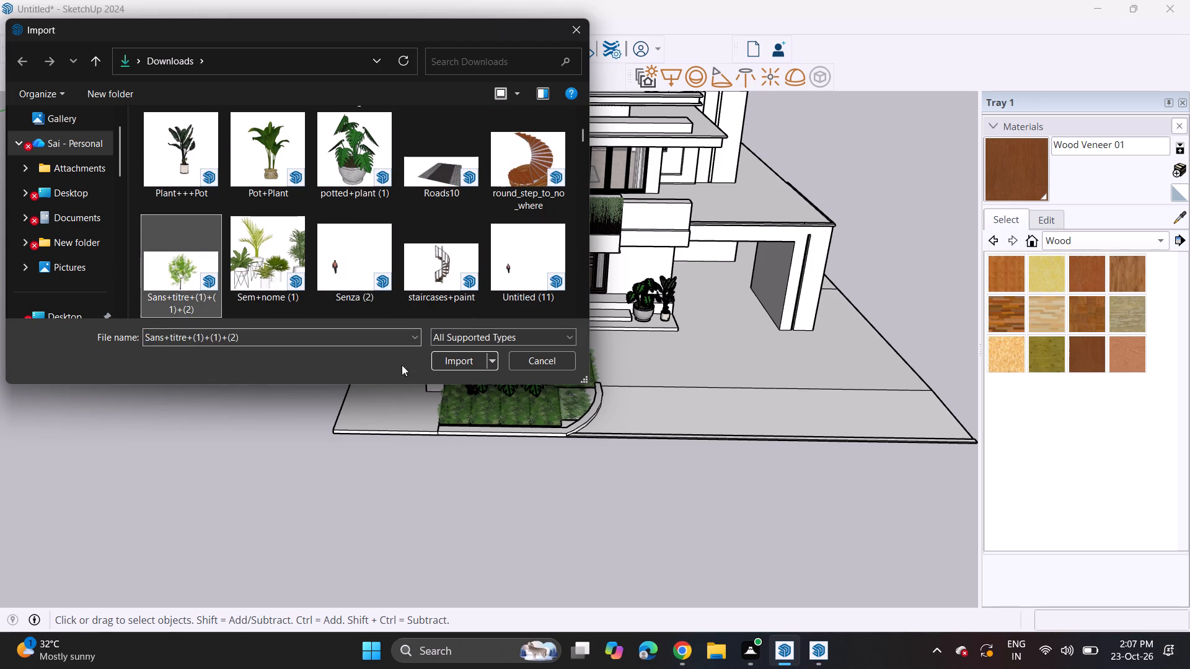
{"action": "left_click", "coordinate": [458, 351]}
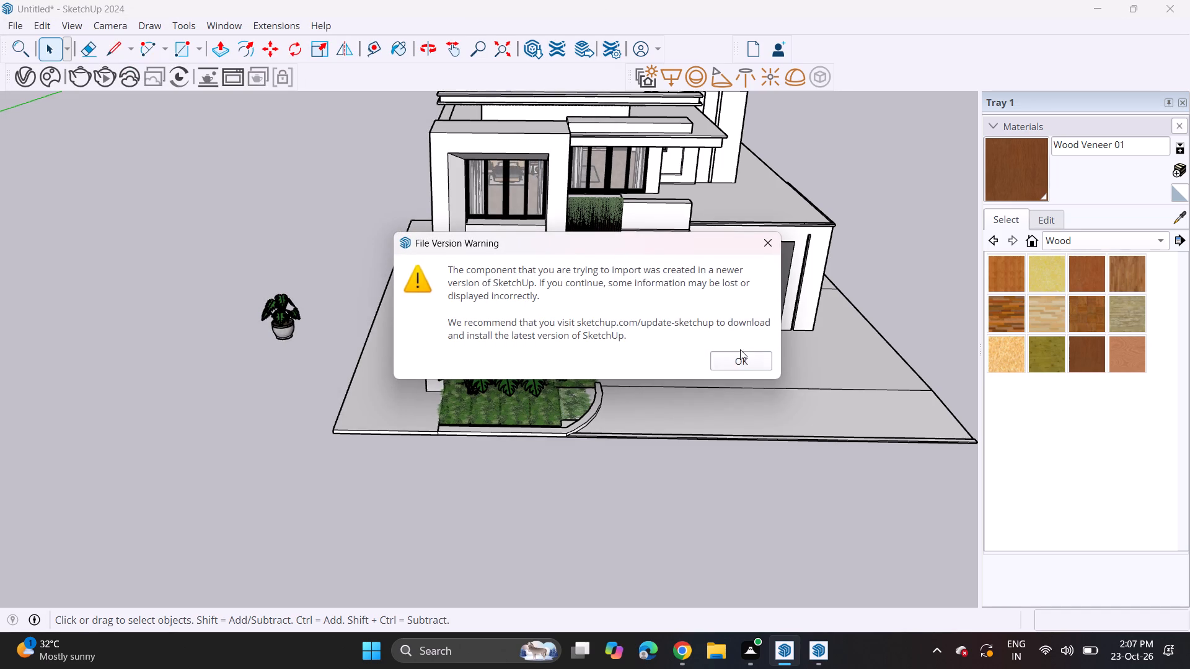
{"action": "left_click", "coordinate": [739, 358]}
Place the imported tree on the grass bed, among the large-leaf foliage beside the potted plant.
{"action": "middle_click_drag", "start_coordinate": [460, 372], "coordinate": [356, 305]}
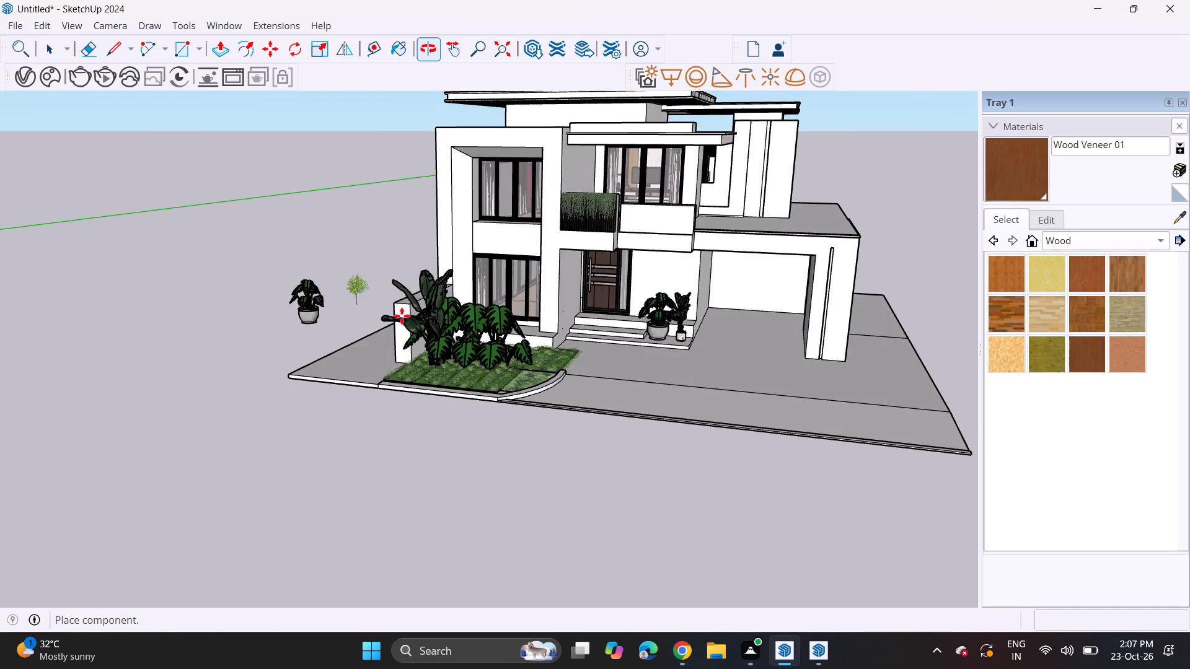
{"action": "scroll", "coordinate": [444, 339], "scroll_direction": "up", "scroll_amount": 5}
{"action": "scroll", "coordinate": [447, 343], "scroll_direction": "up", "scroll_amount": 20}
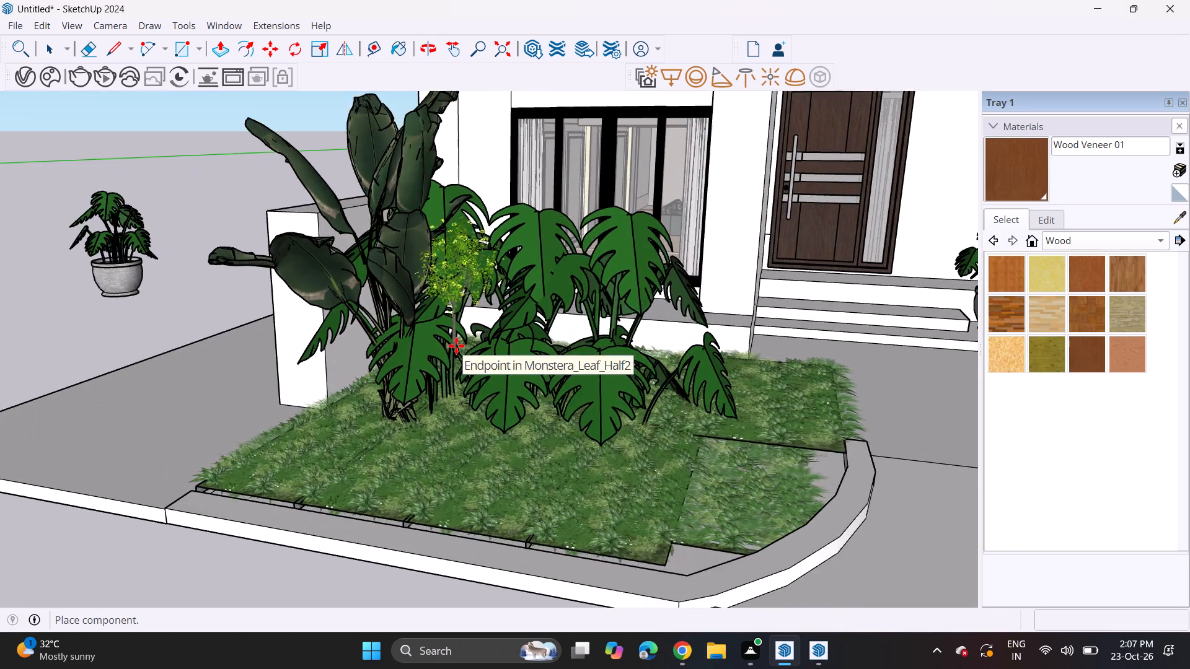
{"action": "scroll", "coordinate": [456, 346], "scroll_direction": "up", "scroll_amount": 9}
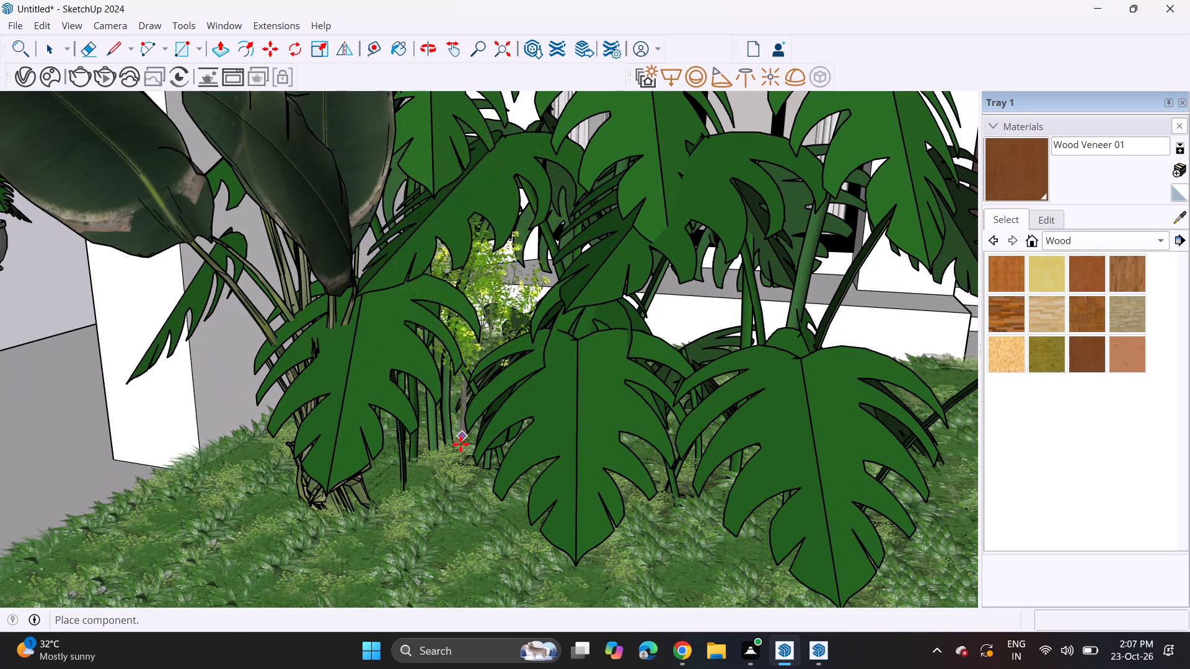
{"action": "left_click", "coordinate": [460, 445]}
Scale the tree uniformly by a factor of 5.00.
{"action": "left_click", "coordinate": [317, 55]}
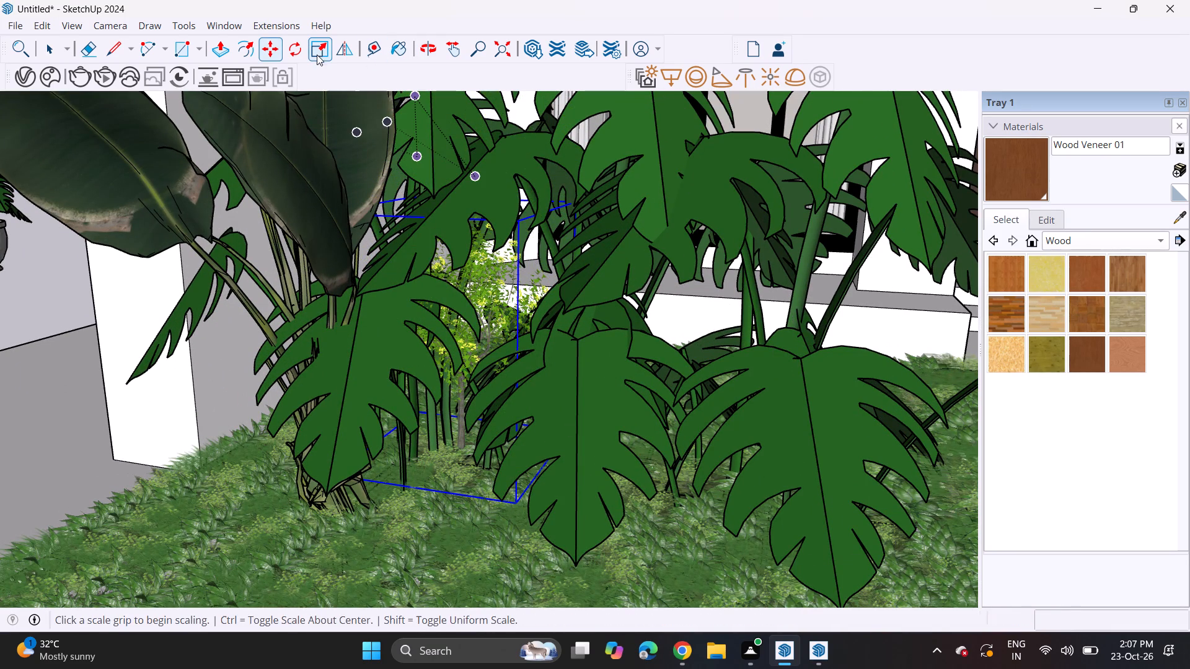
{"action": "left_click", "coordinate": [520, 224]}
{"action": "scroll", "coordinate": [584, 171], "scroll_direction": "down", "scroll_amount": 14}
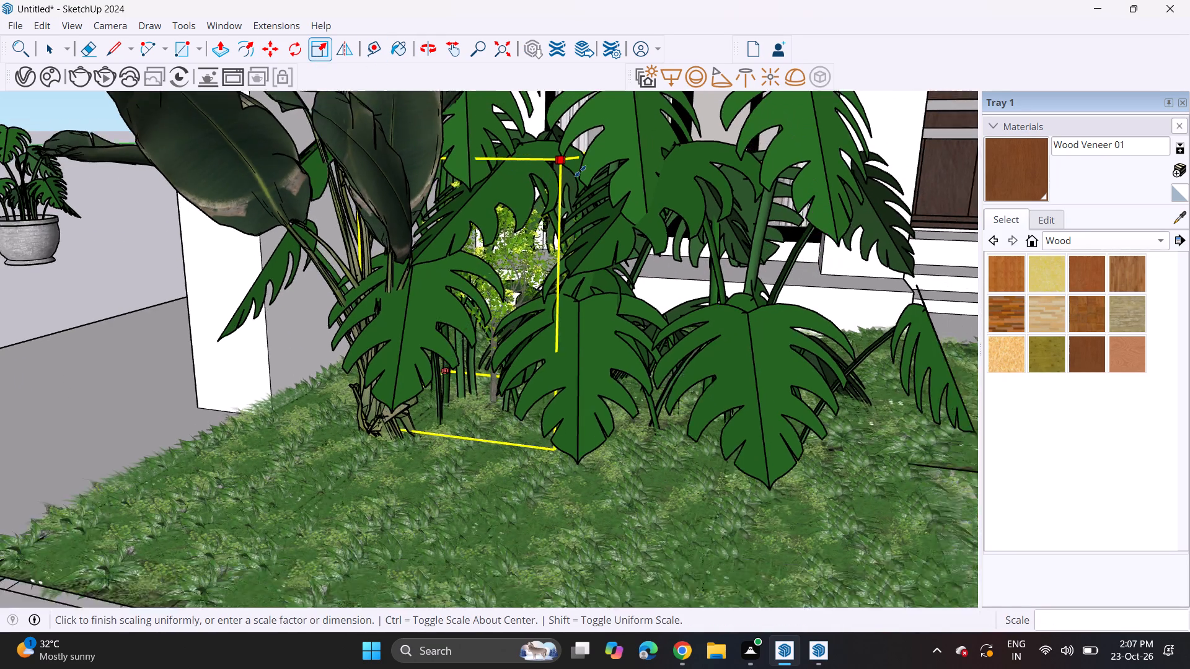
{"action": "scroll", "coordinate": [580, 171], "scroll_direction": "down", "scroll_amount": 20}
{"action": "scroll", "coordinate": [580, 171], "scroll_direction": "down", "scroll_amount": 3}
{"action": "middle_click_drag", "start_coordinate": [564, 170], "coordinate": [443, 321], "text": "shift"}
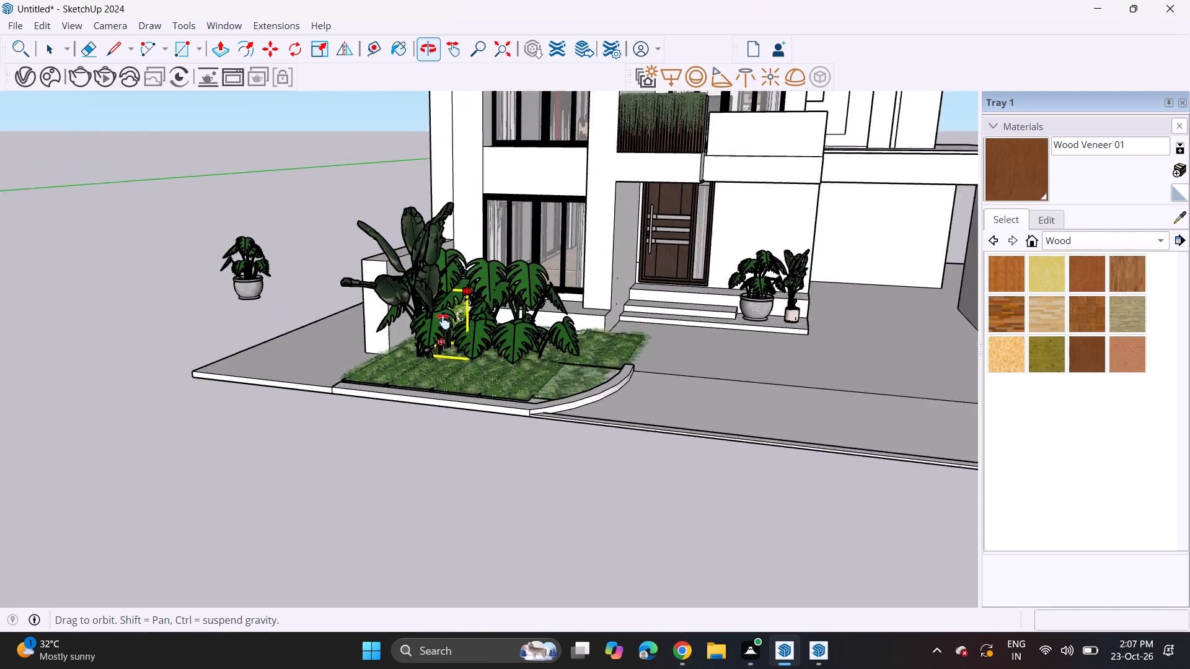
{"action": "middle_click_drag", "start_coordinate": [443, 321], "coordinate": [443, 324], "text": "shift"}
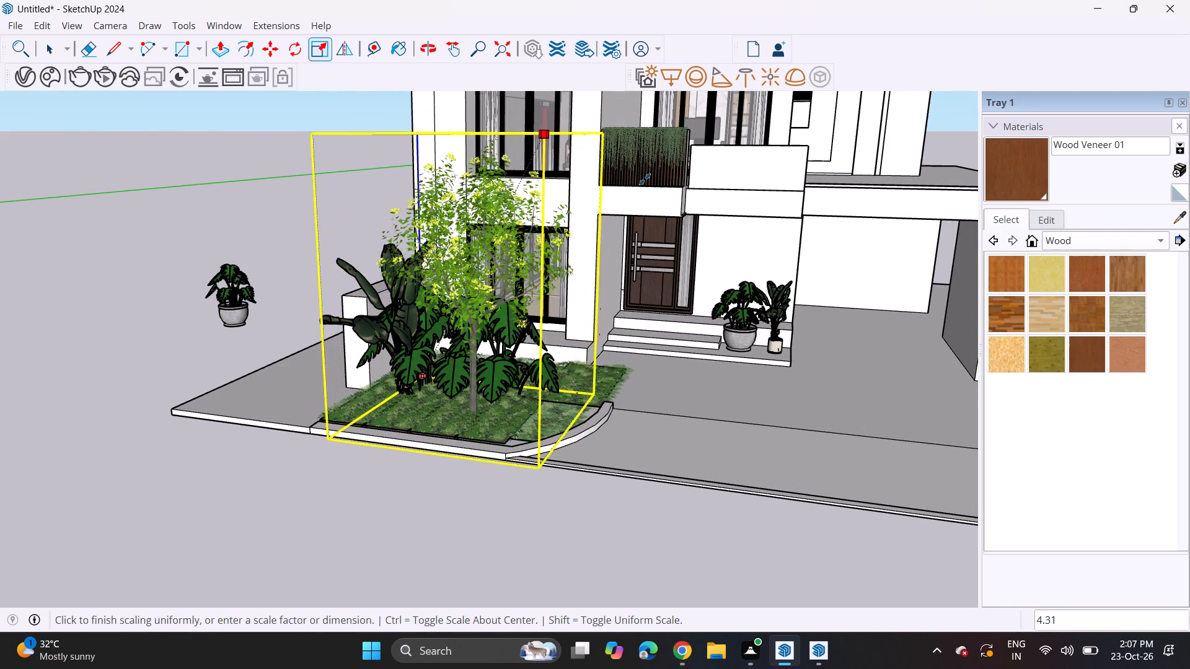
{"action": "left_click", "coordinate": [692, 148]}
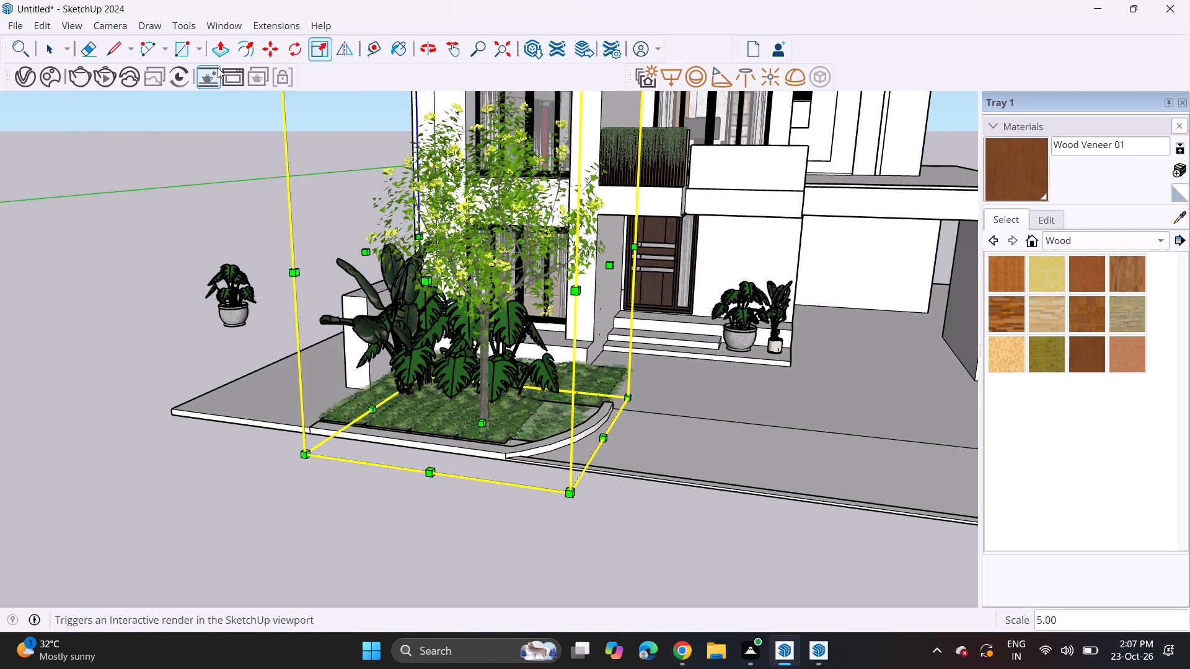
Move the tree about 17' 8" back, behind the large-leaf foliage and in front of the ground-floor window.
{"action": "left_click", "coordinate": [273, 48]}
{"action": "middle_click_drag", "start_coordinate": [482, 235], "coordinate": [481, 311]}
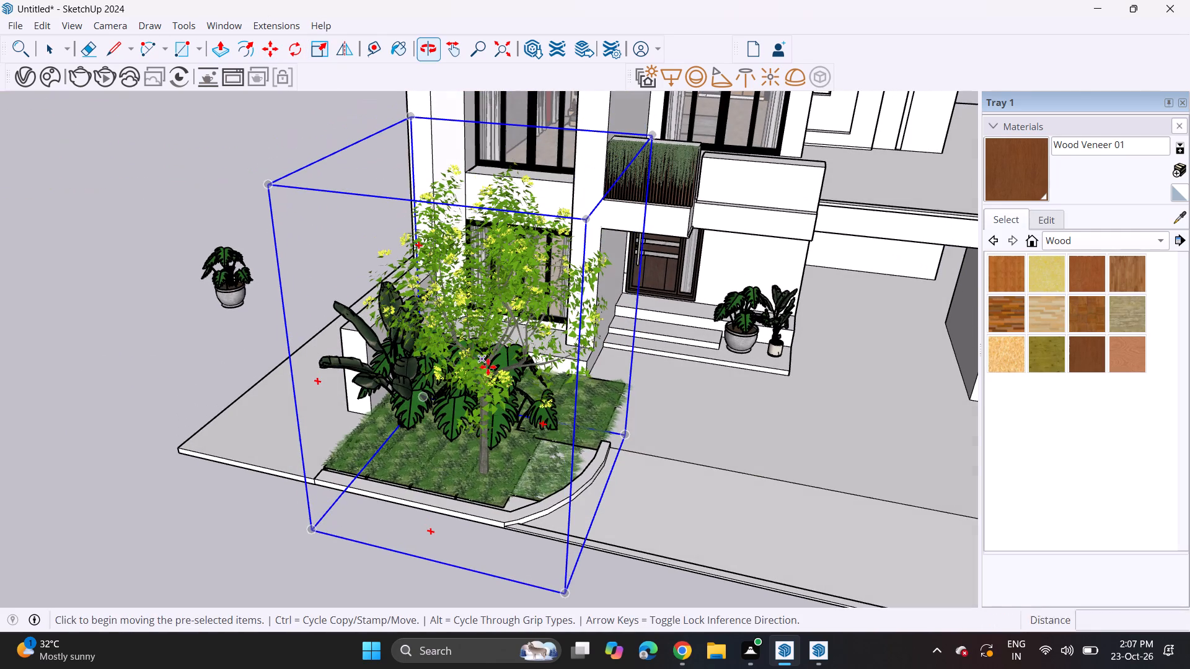
{"action": "left_click", "coordinate": [488, 474]}
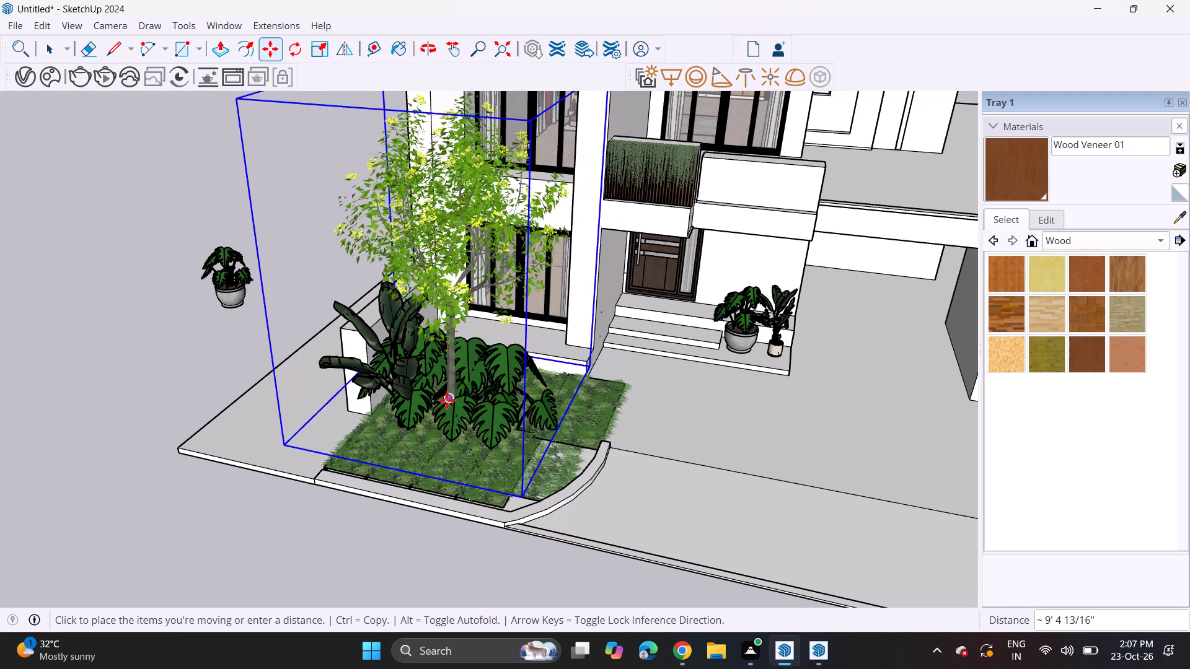
{"action": "left_click", "coordinate": [447, 396]}
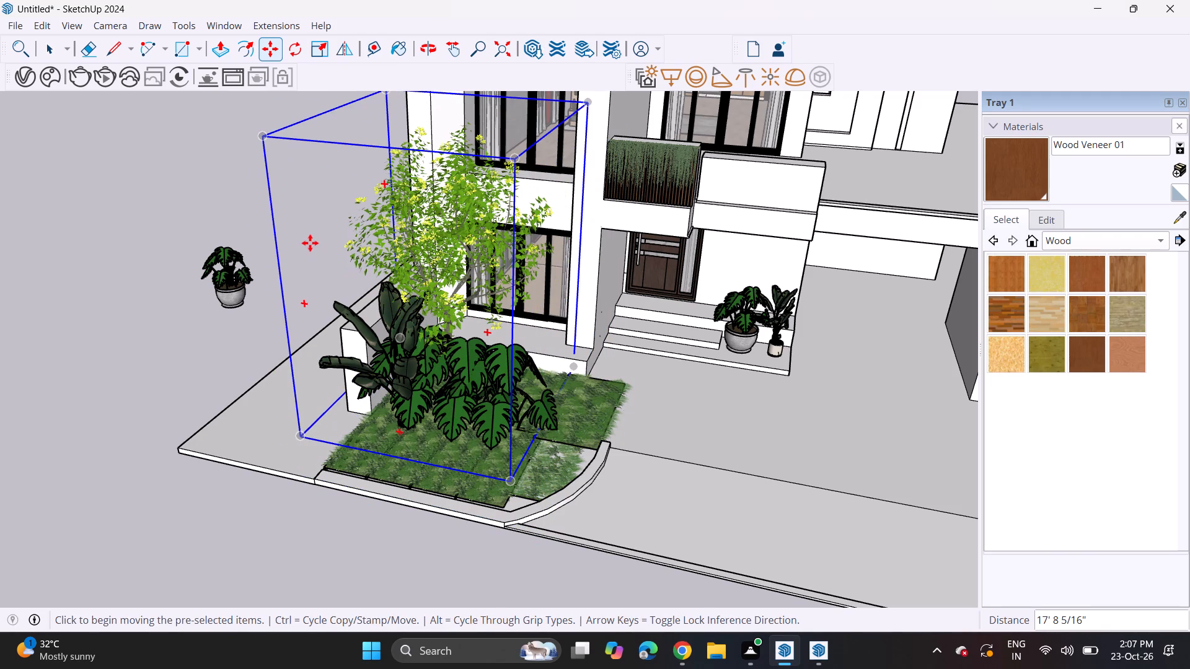
{"action": "key", "text": "space"}
{"action": "left_click", "coordinate": [182, 250]}
Examine the landscaped front bed and the house's front elevation from several angles and distances.
{"action": "middle_click_drag", "start_coordinate": [271, 288], "coordinate": [378, 179]}
{"action": "scroll", "coordinate": [386, 166], "scroll_direction": "down", "scroll_amount": 4}
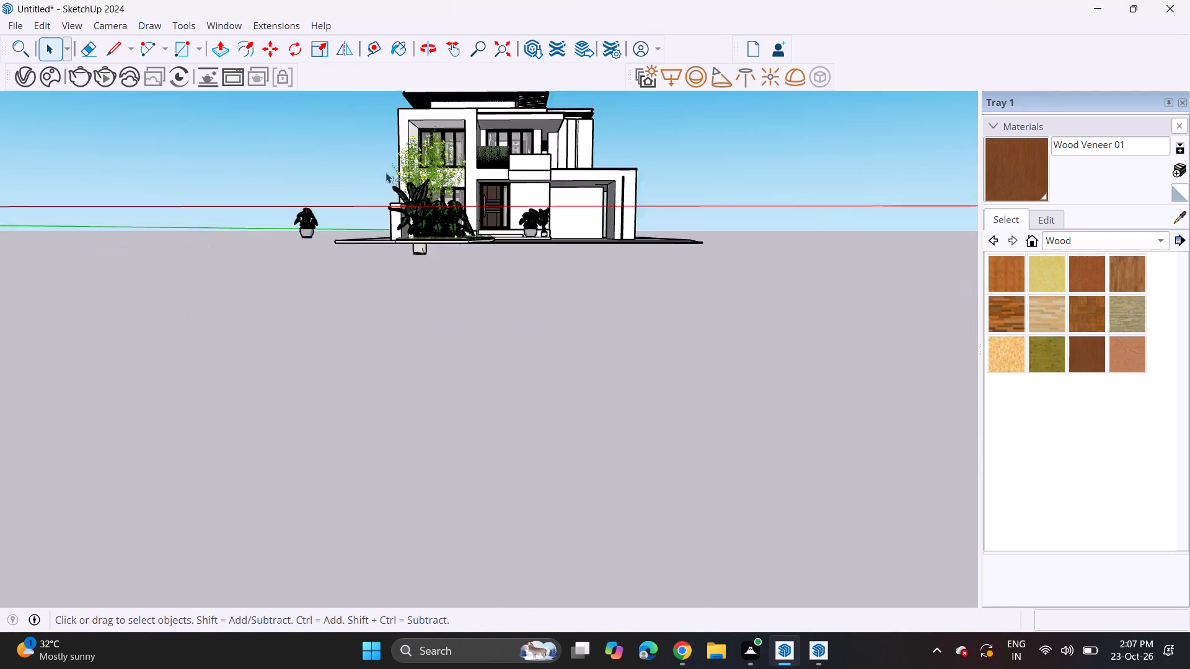
{"action": "middle_click_drag", "start_coordinate": [439, 176], "coordinate": [431, 308], "text": "shift"}
{"action": "scroll", "coordinate": [481, 255], "scroll_direction": "up", "scroll_amount": 6}
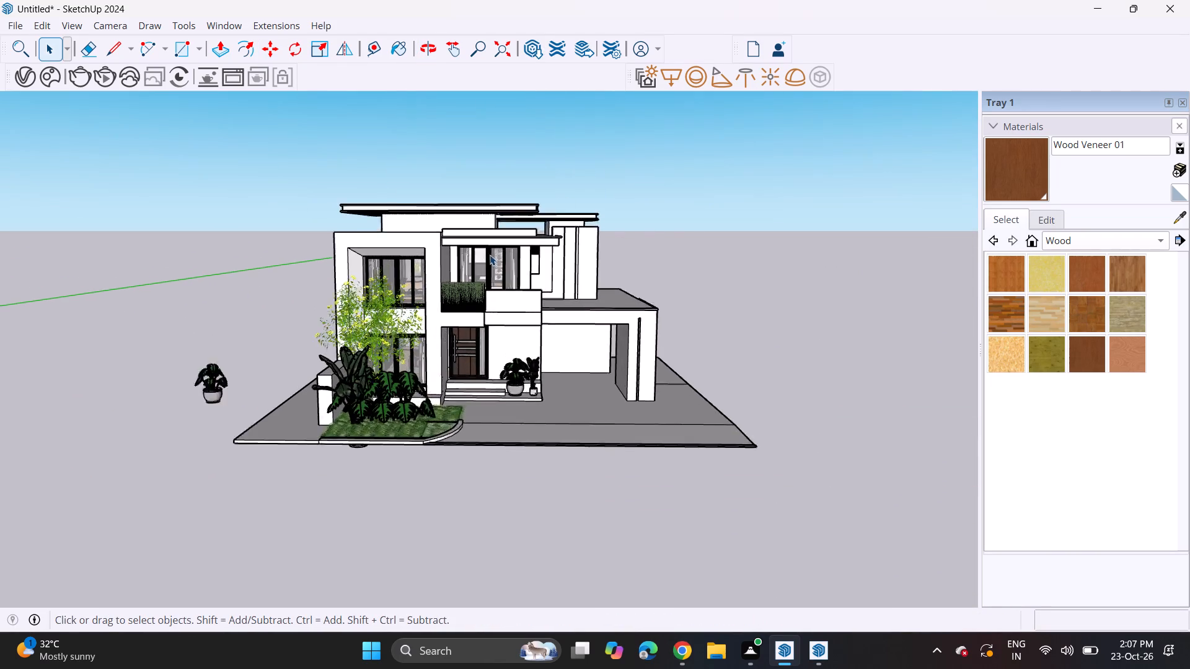
{"action": "middle_click_drag", "start_coordinate": [480, 281], "coordinate": [501, 278]}
{"action": "scroll", "coordinate": [492, 278], "scroll_direction": "up", "scroll_amount": 1, "text": "shift"}
{"action": "middle_click_drag", "start_coordinate": [489, 277], "coordinate": [443, 266], "text": "shift"}
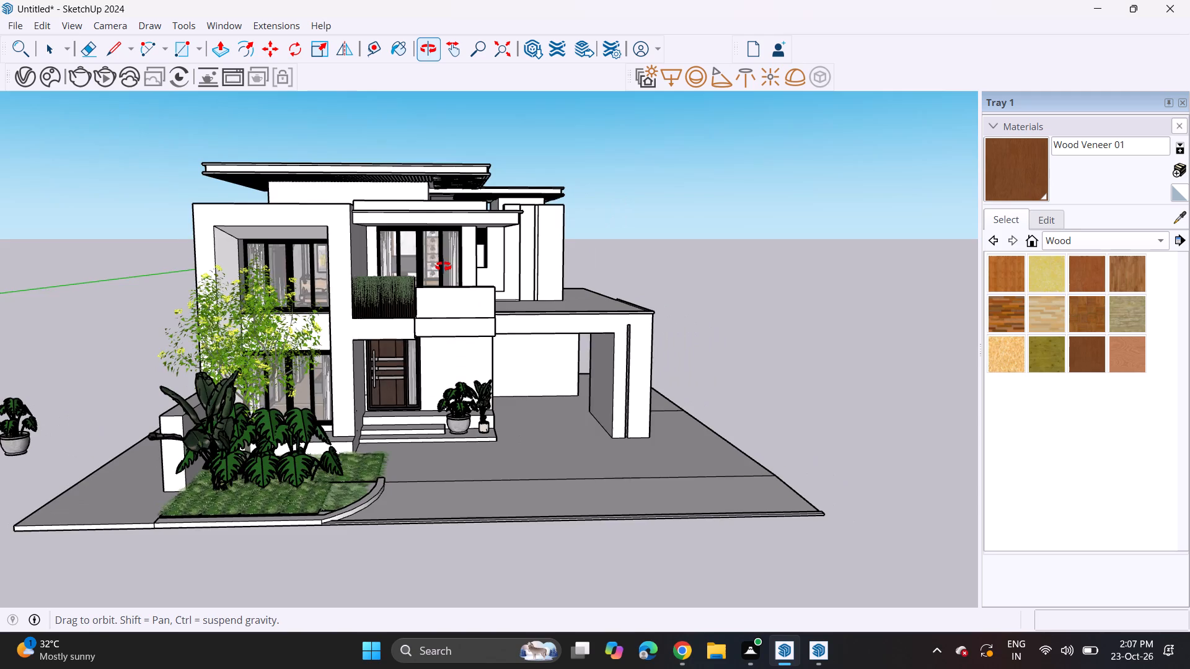
{"action": "middle_click_drag", "start_coordinate": [443, 266], "coordinate": [425, 253], "text": "shift"}
{"action": "scroll", "coordinate": [425, 253], "scroll_direction": "up", "scroll_amount": 1}
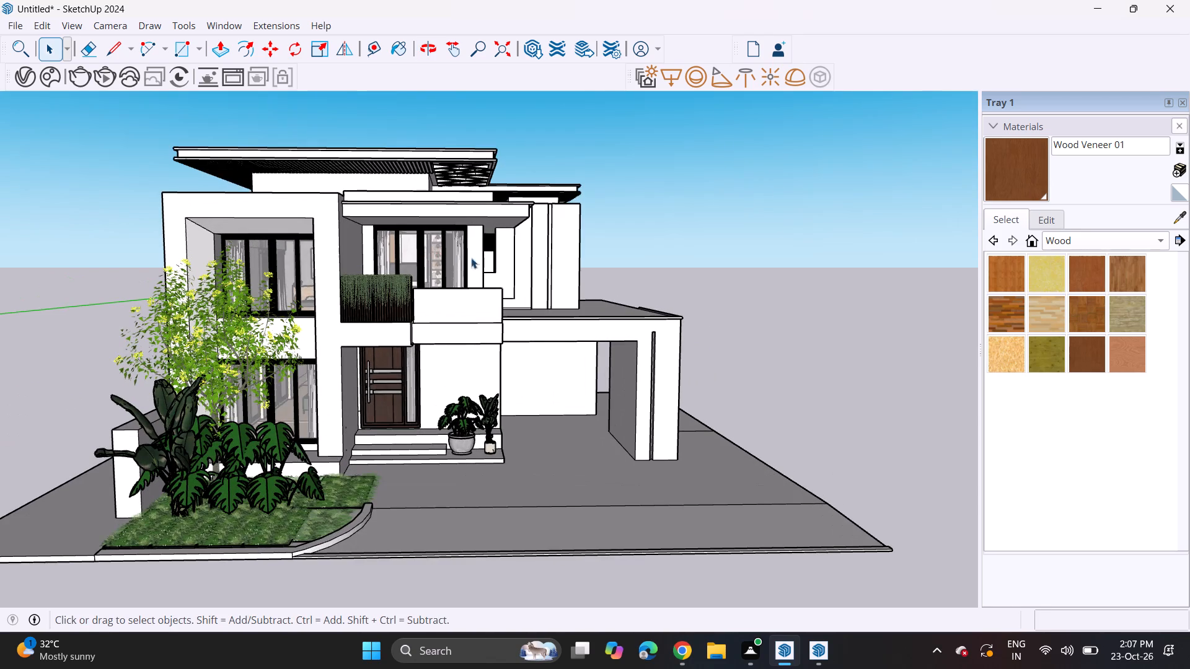
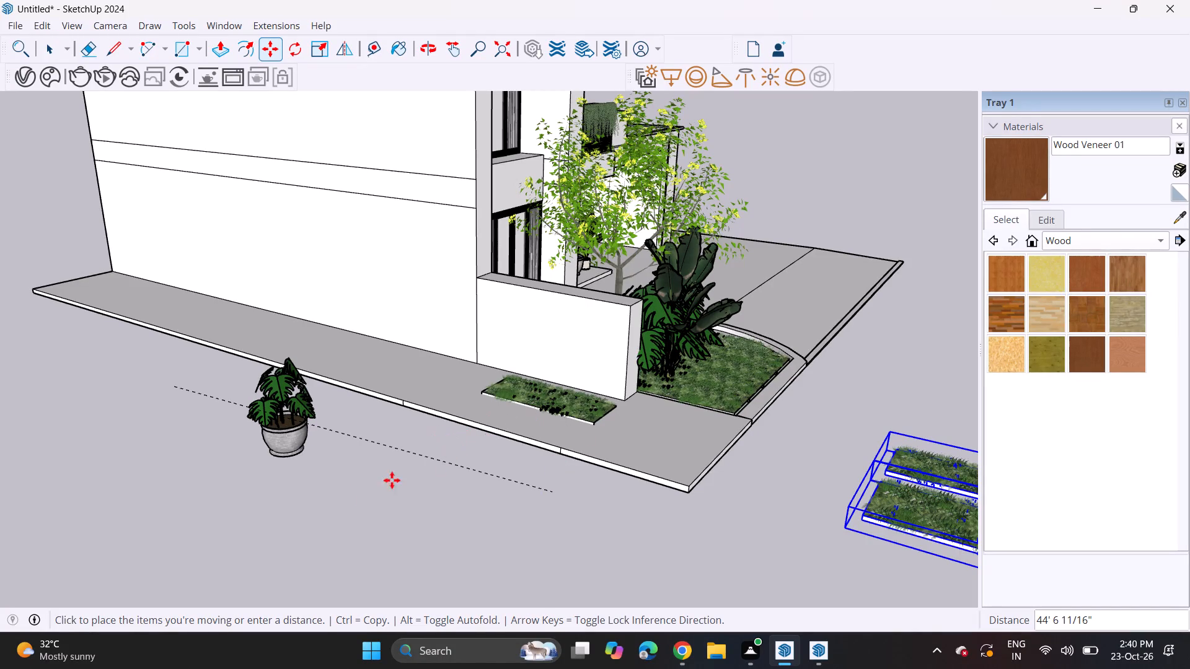
Cancel the current move, undo the grass patches' shift away from the bed, and redo the patch placement beside the low side wall.
{"action": "key", "text": "Escape"}
{"action": "key", "text": "ctrl+z"}
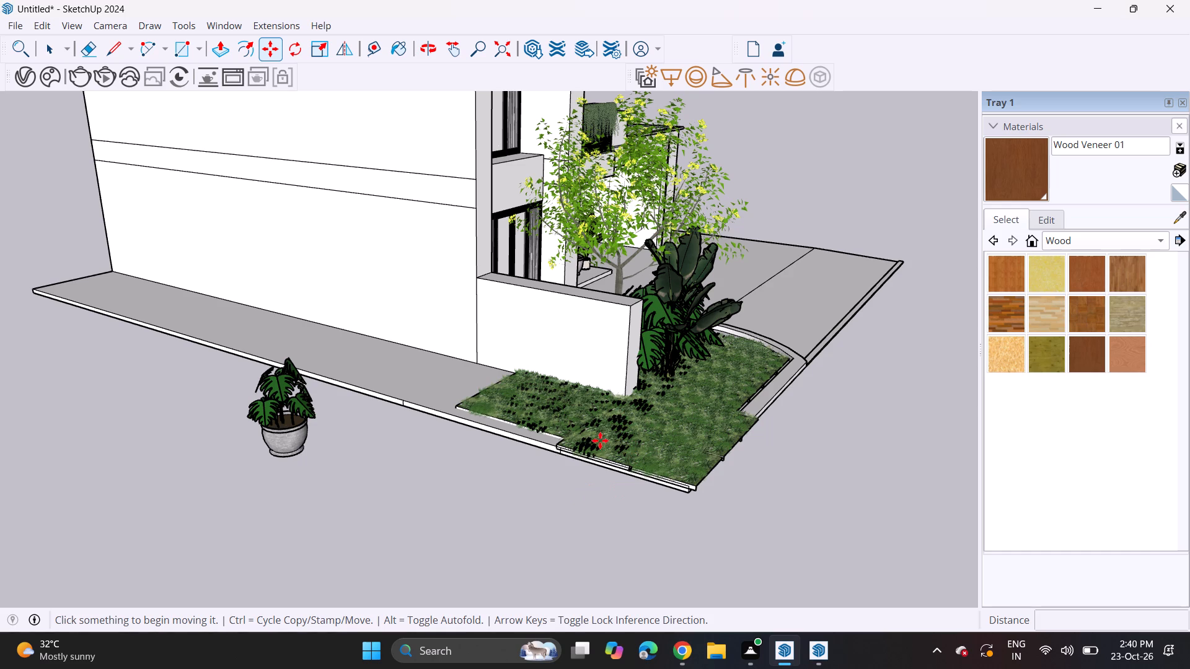
{"action": "key", "text": "ctrl+y"}
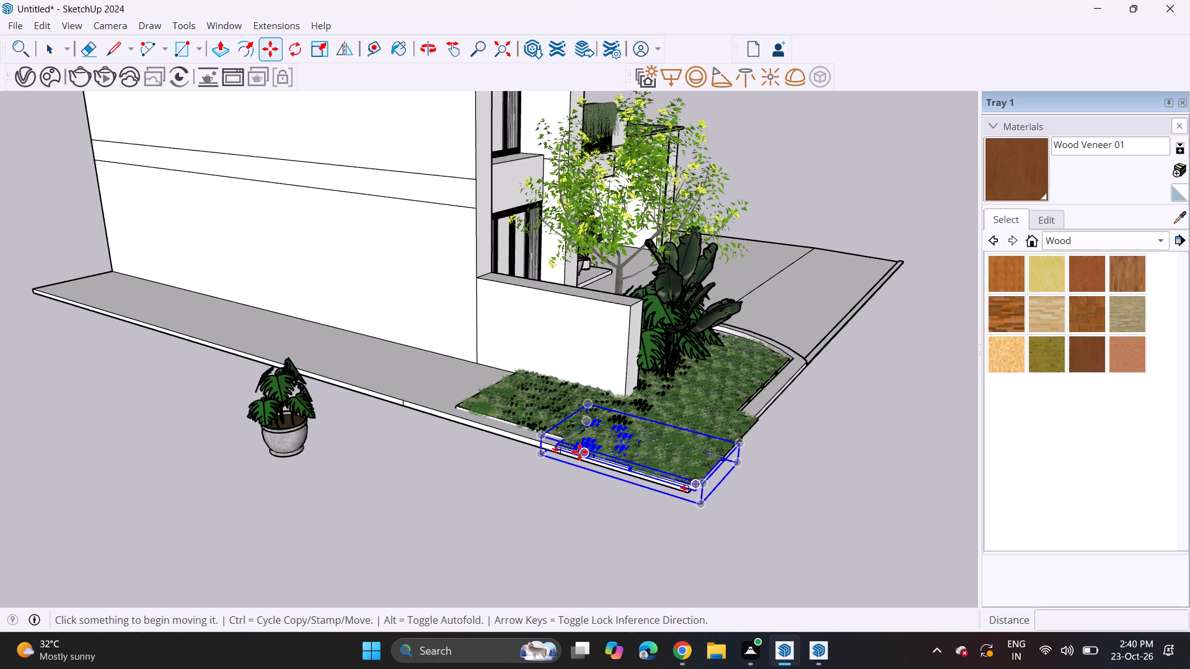
Select the four grass patches outside the low side wall and copy them about 29' 11" back along the side strip.
{"action": "key", "text": "space"}
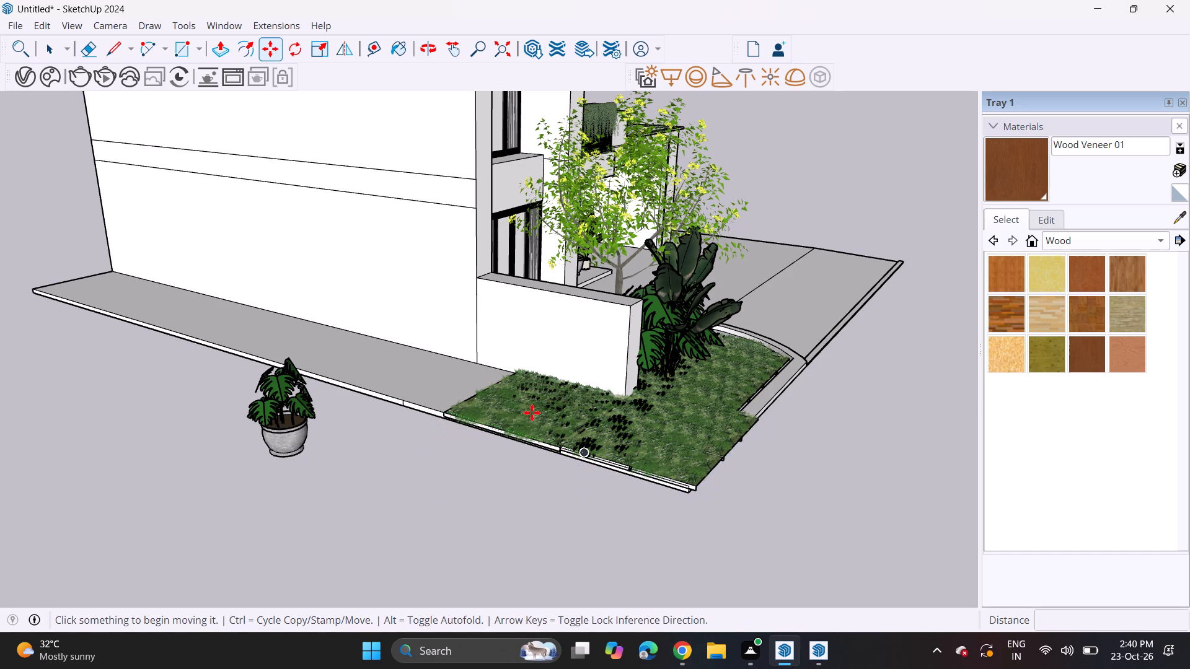
{"action": "left_click", "coordinate": [531, 423]}
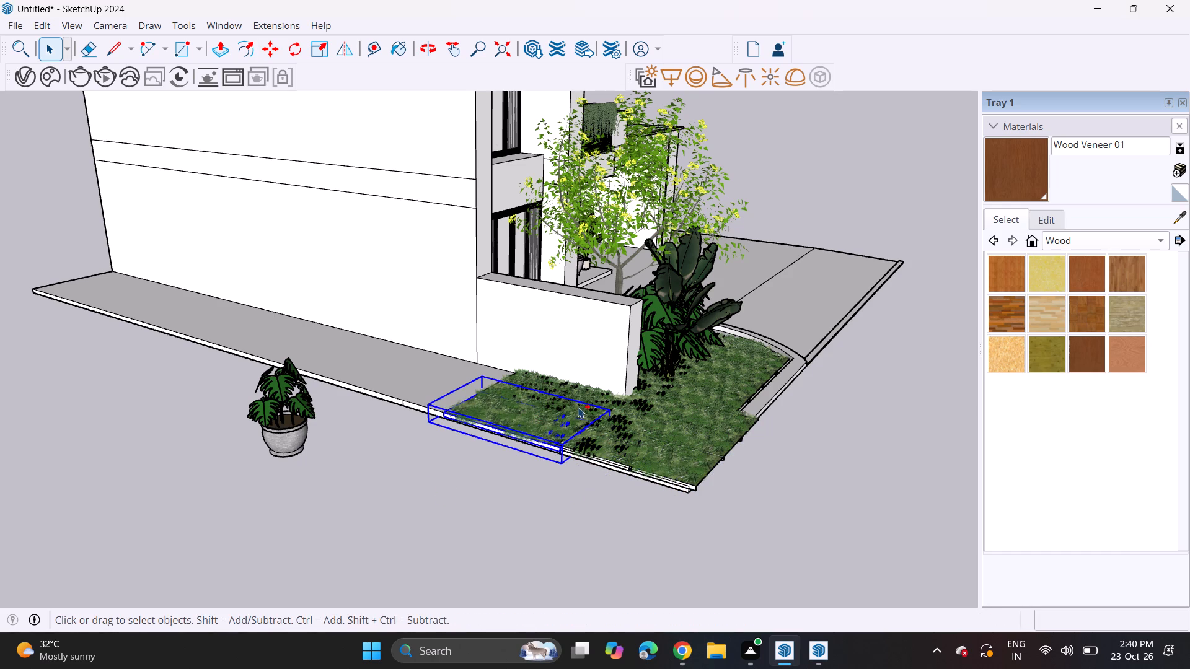
{"action": "left_click", "coordinate": [578, 407], "text": "ctrl"}
{"action": "left_click", "coordinate": [638, 465], "text": "ctrl"}
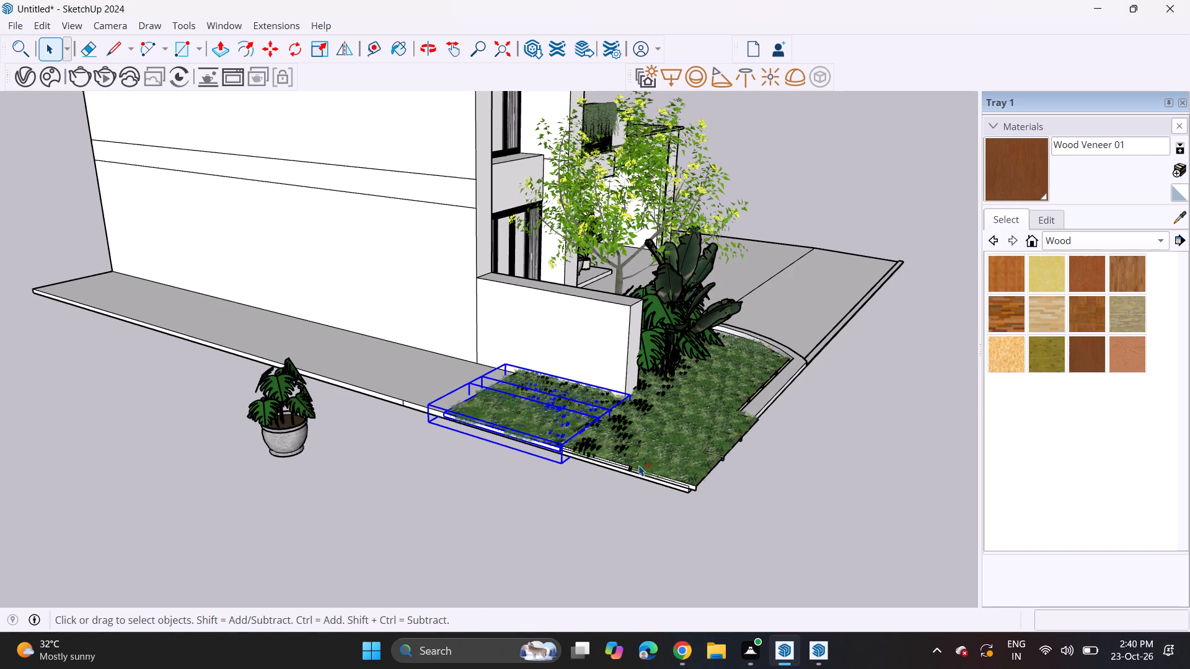
{"action": "left_click", "coordinate": [693, 437], "text": "ctrl"}
{"action": "left_click", "coordinate": [710, 421], "text": "ctrl"}
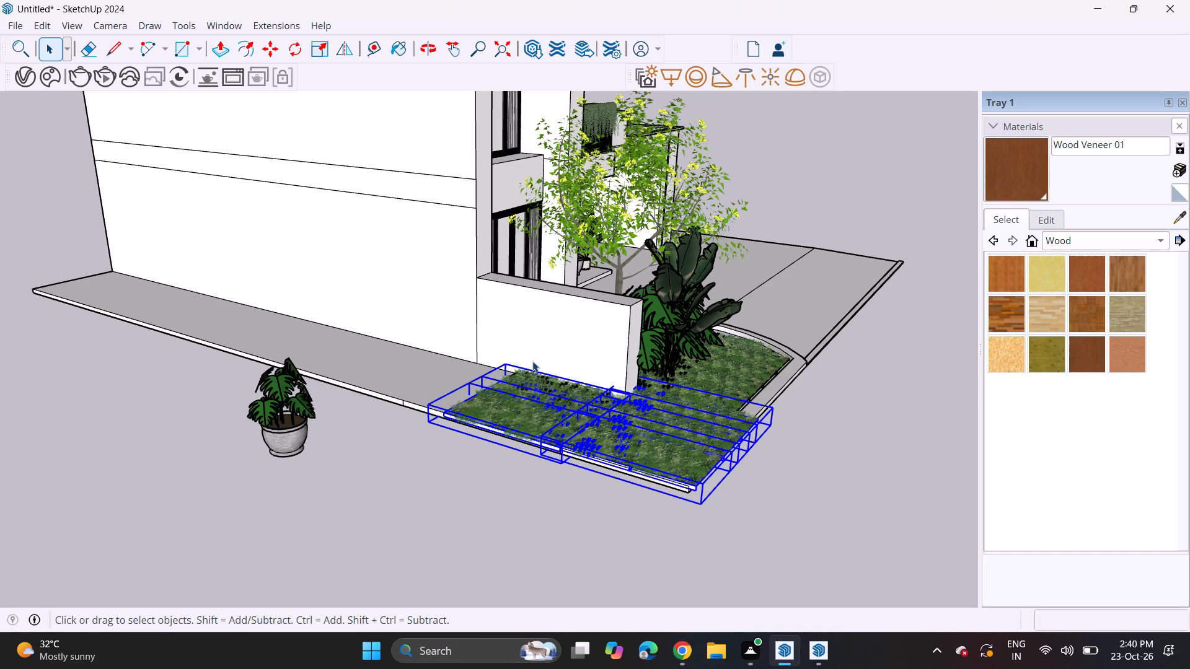
{"action": "key", "text": "m"}
{"action": "left_click", "coordinate": [705, 505]}
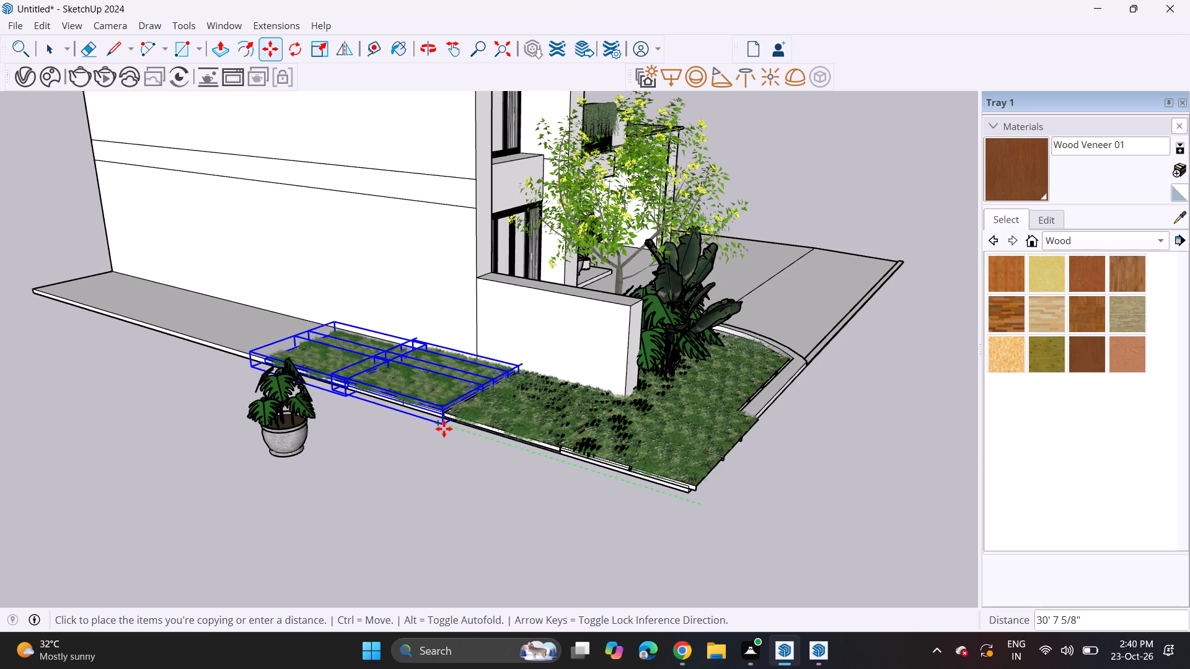
{"action": "left_click", "coordinate": [446, 431]}
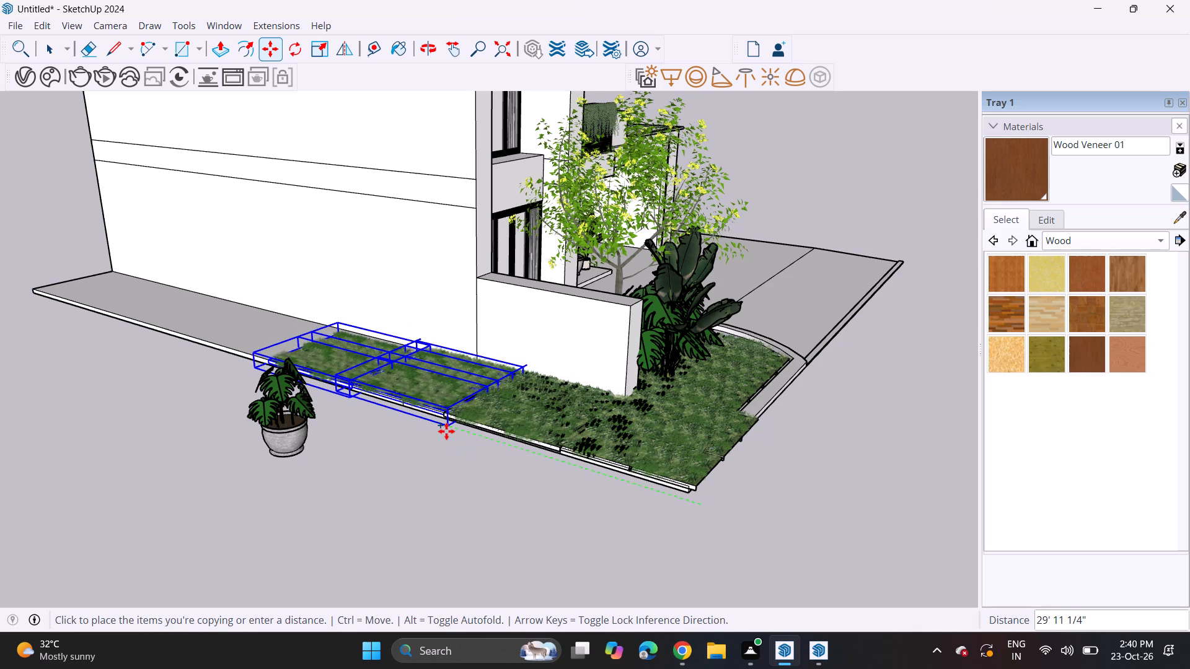
{"action": "scroll", "coordinate": [477, 401], "scroll_direction": "down", "scroll_amount": 7}
{"action": "scroll", "coordinate": [371, 329], "scroll_direction": "down", "scroll_amount": 6}
{"action": "scroll", "coordinate": [443, 388], "scroll_direction": "down", "scroll_amount": 8}
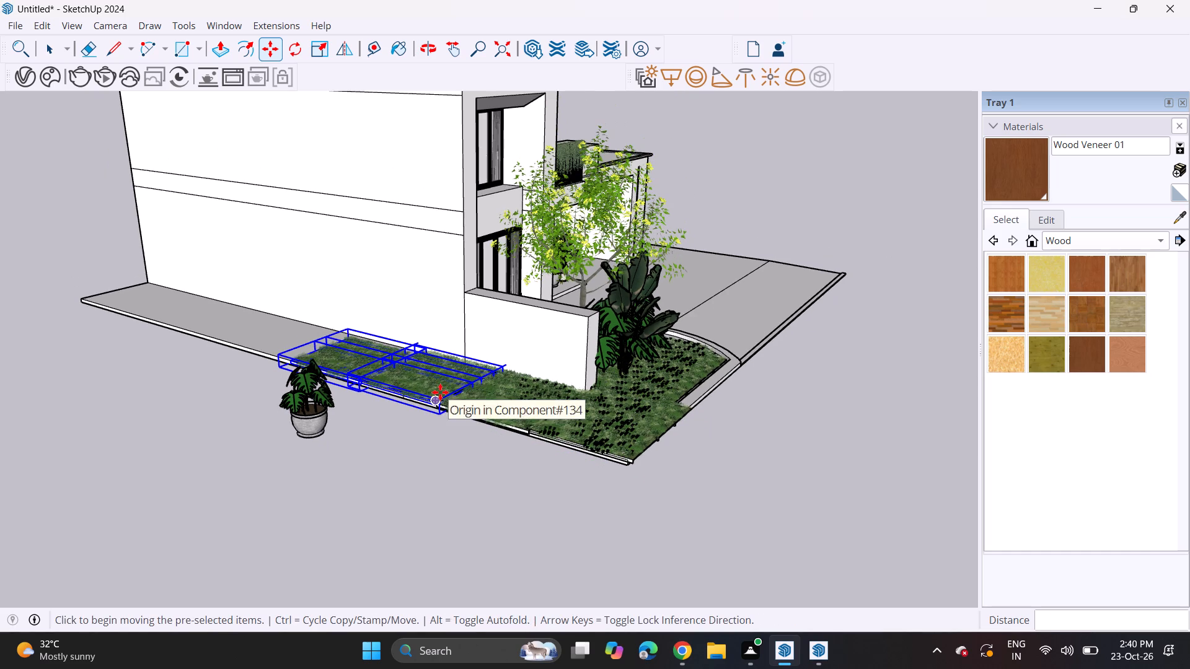
Copy the selected grass patches another 29' 11" or so back along the side strip, beside the house's side wall.
{"action": "scroll", "coordinate": [439, 396], "scroll_direction": "up", "scroll_amount": 17}
{"action": "scroll", "coordinate": [453, 439], "scroll_direction": "down", "scroll_amount": 8}
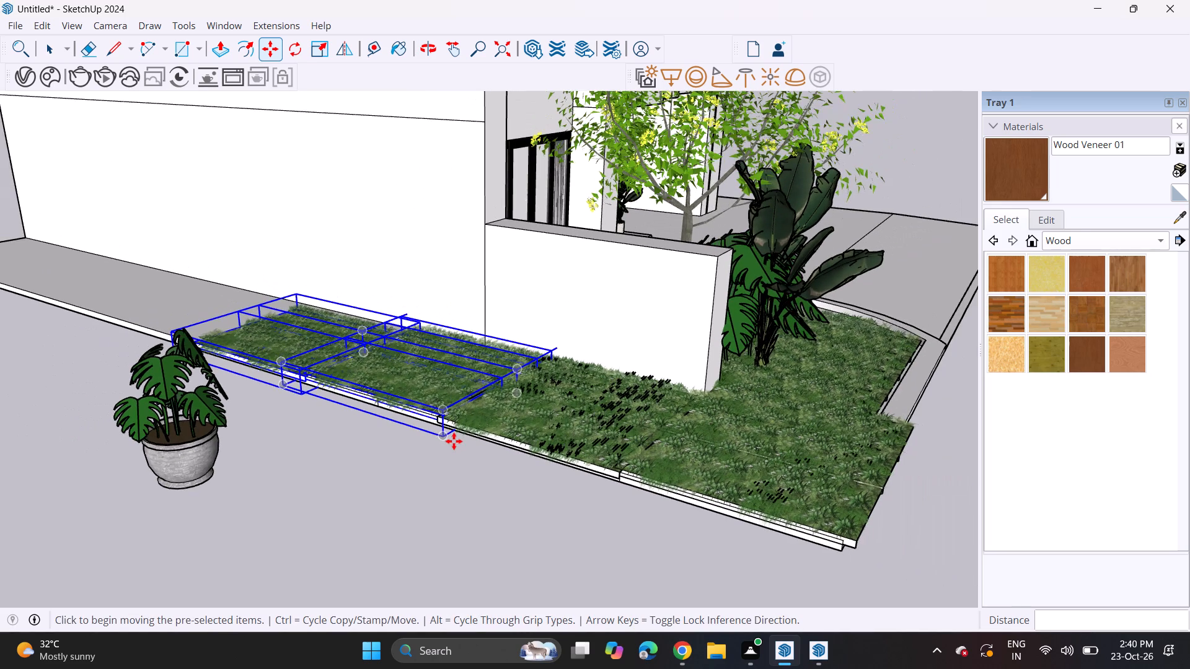
{"action": "left_click", "coordinate": [446, 442]}
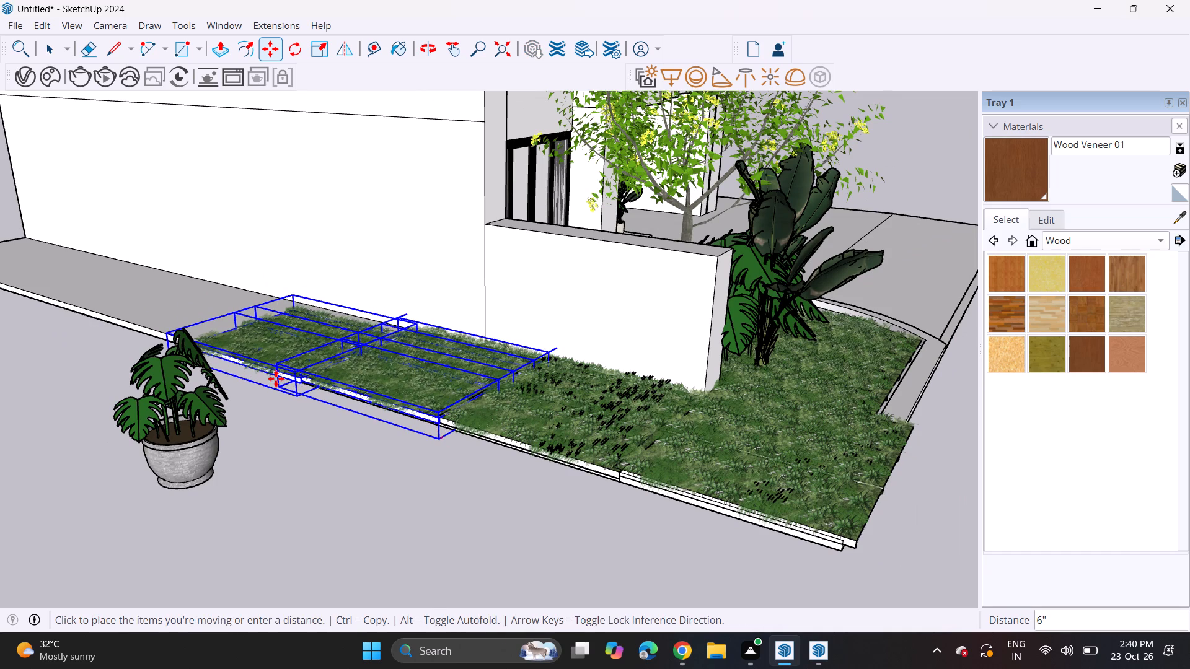
{"action": "middle_click_drag", "start_coordinate": [203, 349], "coordinate": [278, 367]}
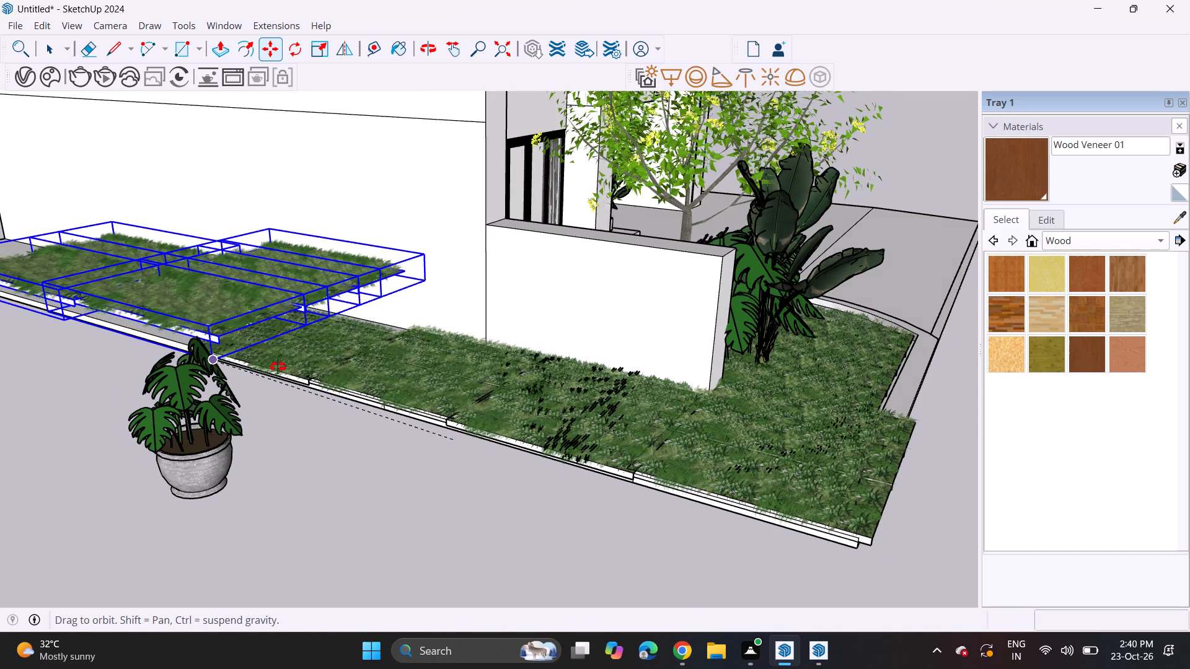
{"action": "middle_click_drag", "start_coordinate": [278, 367], "coordinate": [646, 356]}
{"action": "scroll", "coordinate": [643, 356], "scroll_direction": "up", "scroll_amount": 1}
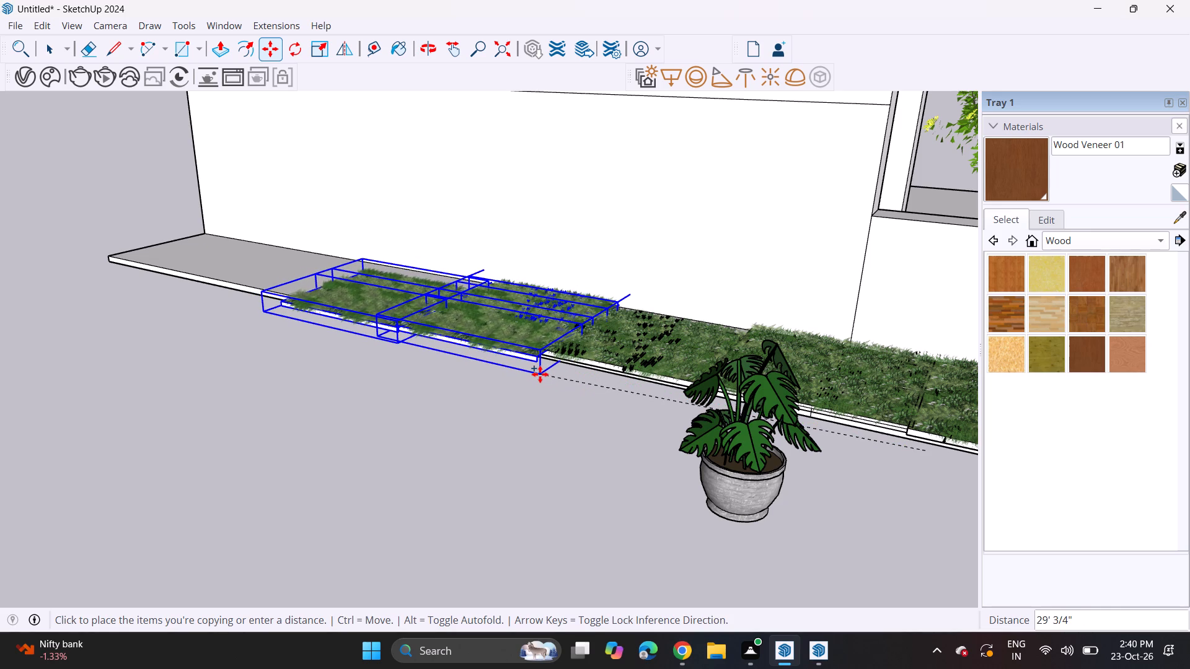
{"action": "left_click", "coordinate": [542, 370]}
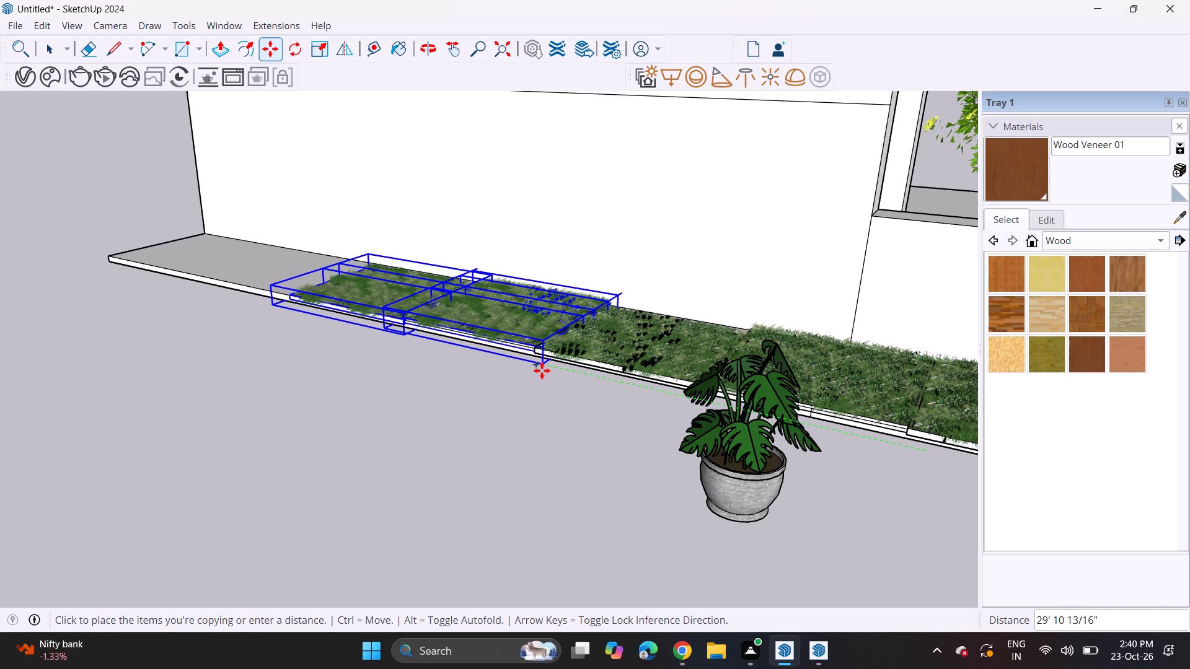
{"action": "scroll", "coordinate": [552, 352], "scroll_direction": "down", "scroll_amount": 3}
Copy the grass patches about 30' 2" further back to cover the rear end of the side strip, and clear the selection.
{"action": "scroll", "coordinate": [543, 363], "scroll_direction": "up", "scroll_amount": 5}
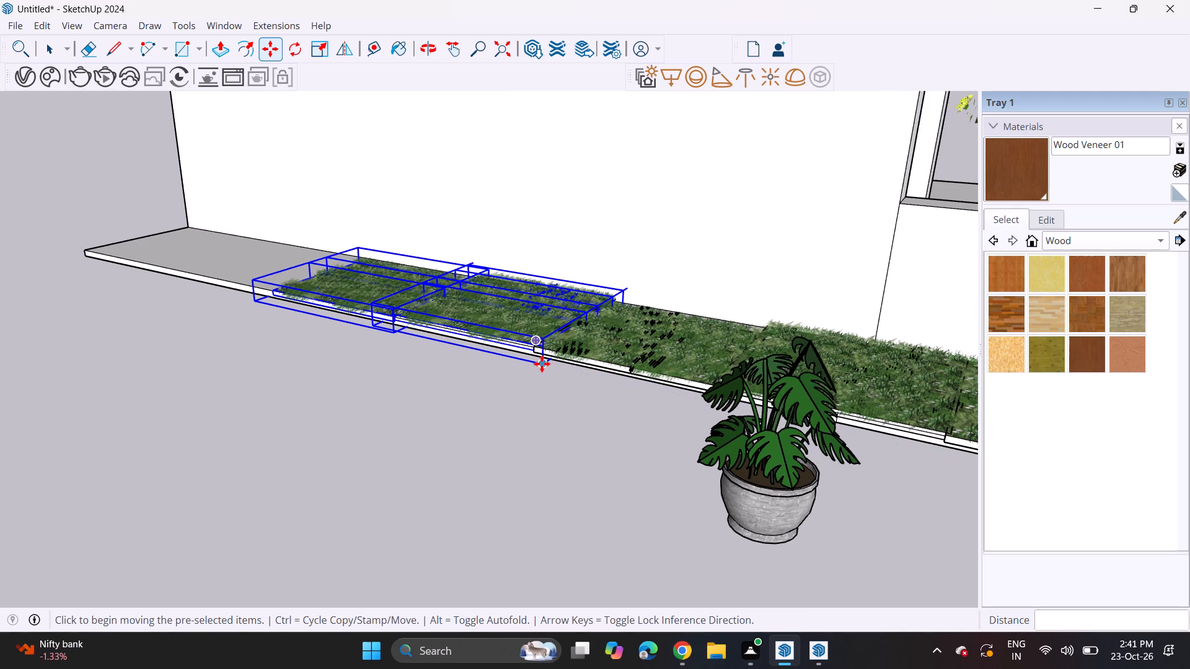
{"action": "scroll", "coordinate": [542, 362], "scroll_direction": "up", "scroll_amount": 1}
{"action": "left_click", "coordinate": [542, 362]}
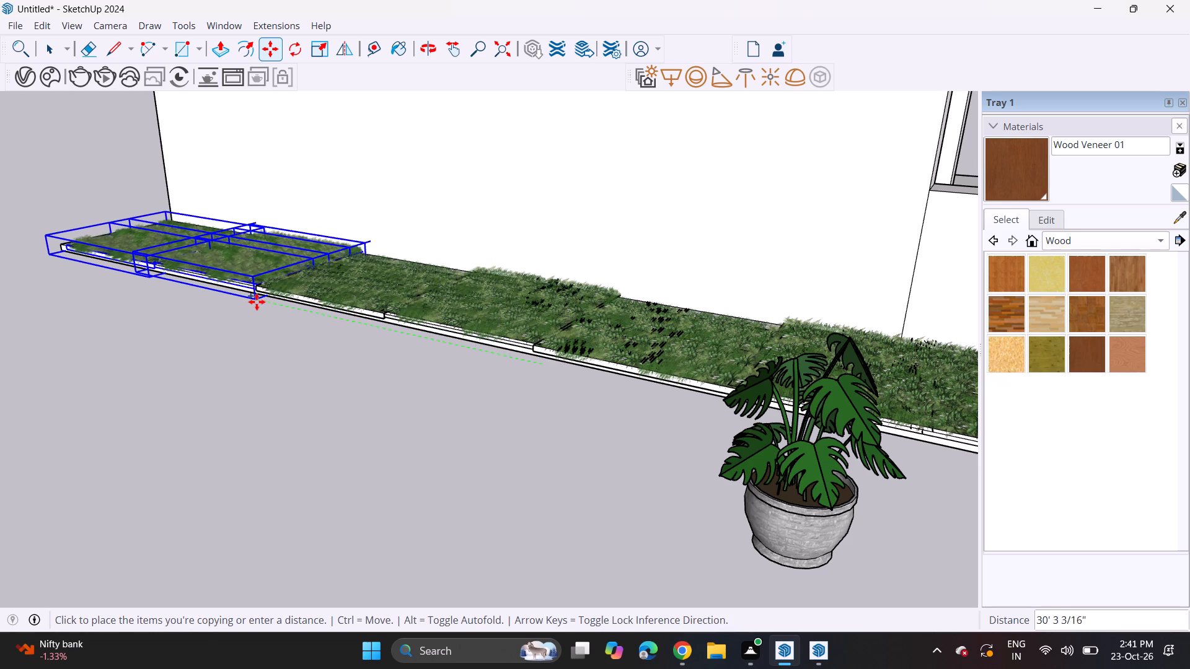
{"action": "left_click", "coordinate": [257, 302]}
{"action": "key", "text": "space"}
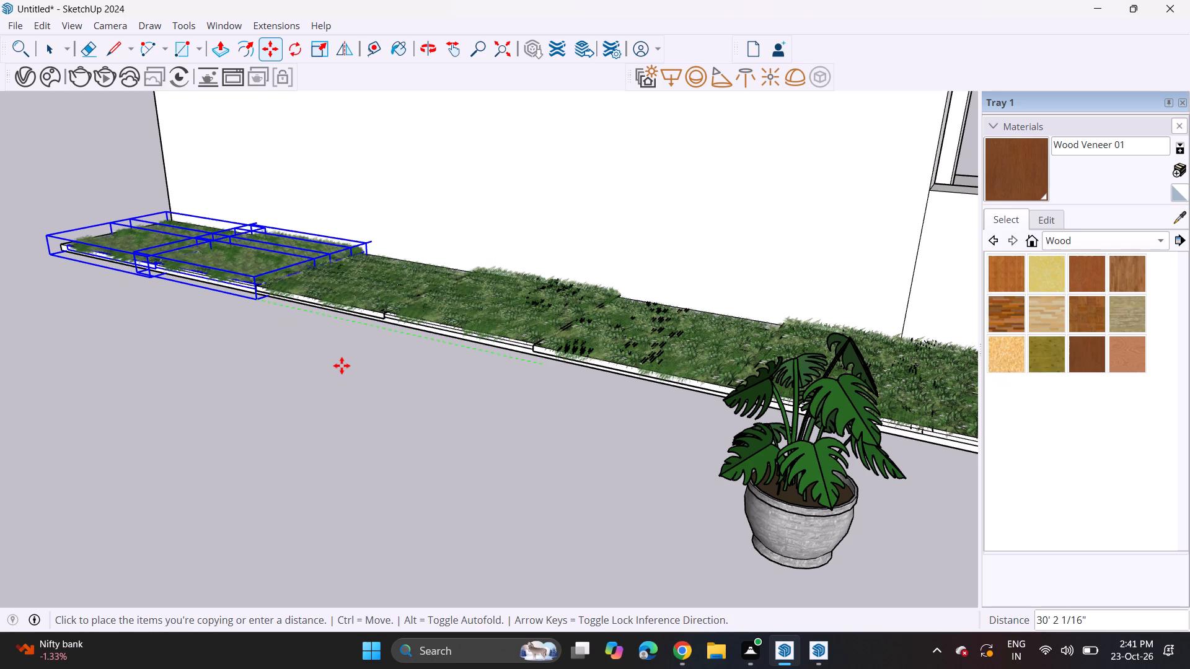
{"action": "key", "text": "space"}
{"action": "key", "text": "space"}
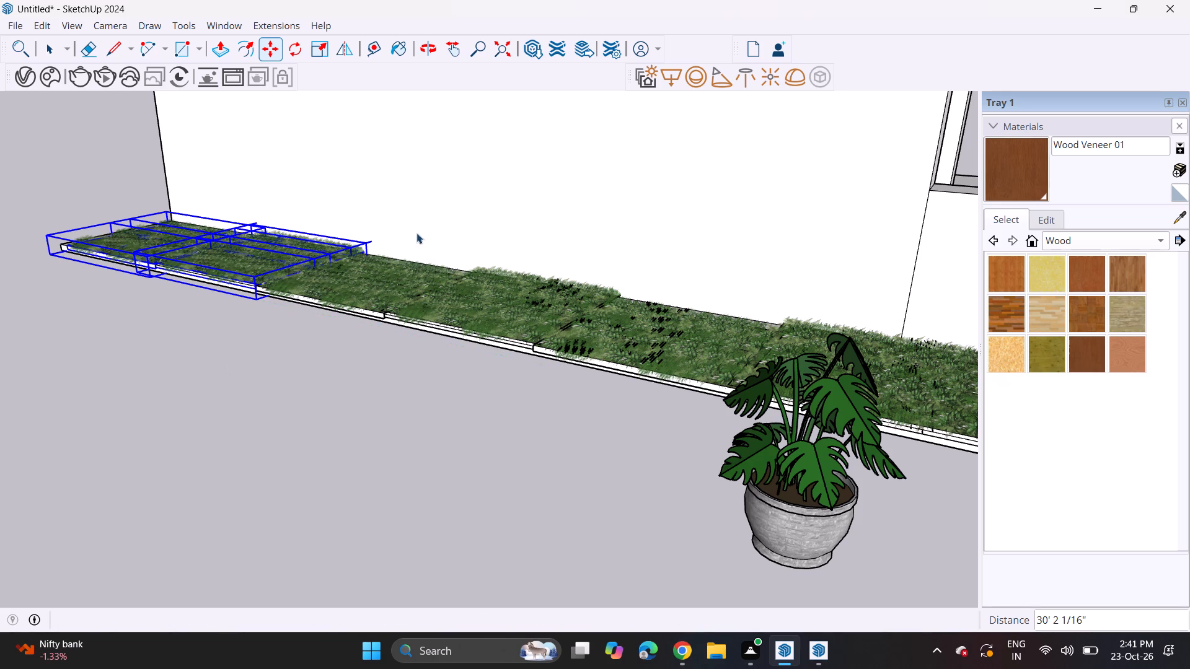
{"action": "left_click", "coordinate": [281, 367]}
Examine the grassed side strip and the front landscaping from the front and side of the house at several distances.
{"action": "scroll", "coordinate": [469, 391], "scroll_direction": "down", "scroll_amount": 6}
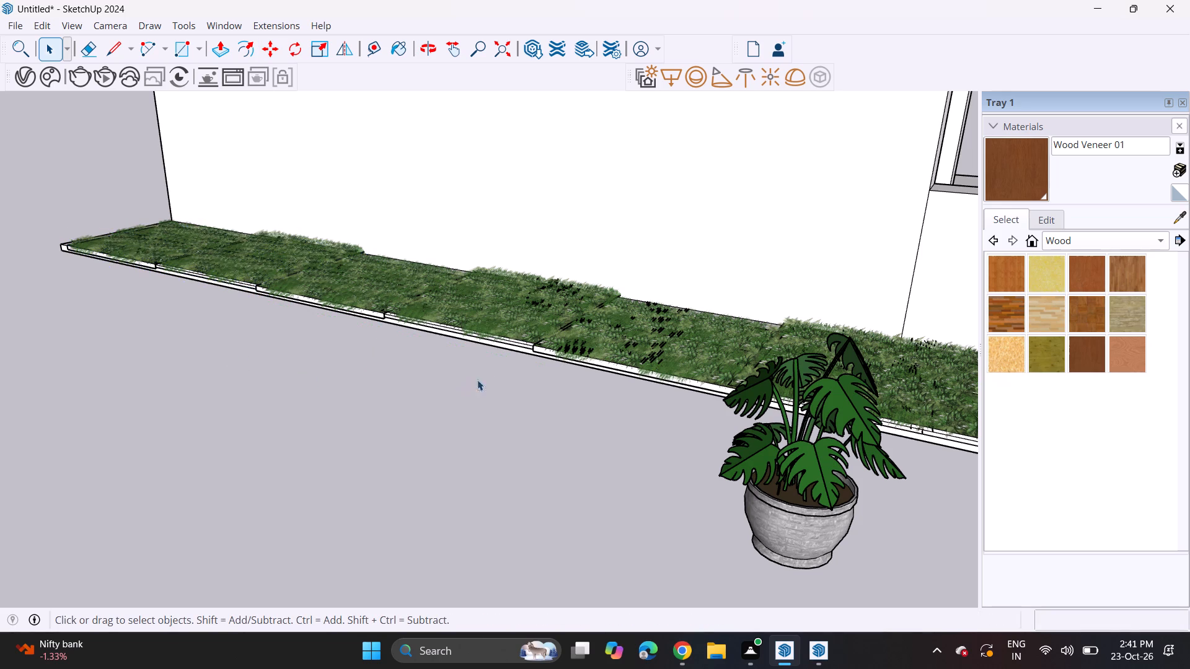
{"action": "scroll", "coordinate": [490, 380], "scroll_direction": "down", "scroll_amount": 6}
{"action": "middle_click_drag", "start_coordinate": [564, 340], "coordinate": [234, 325]}
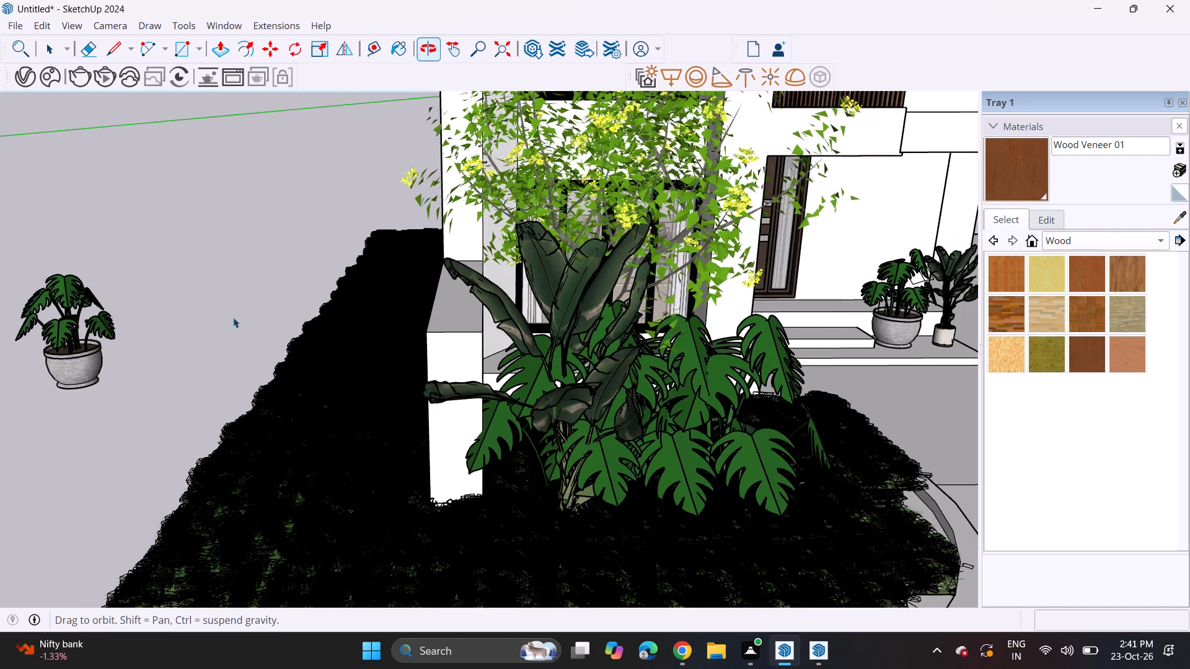
{"action": "scroll", "coordinate": [259, 327], "scroll_direction": "down", "scroll_amount": 7}
{"action": "left_click", "coordinate": [220, 315]}
{"action": "scroll", "coordinate": [272, 312], "scroll_direction": "down", "scroll_amount": 3}
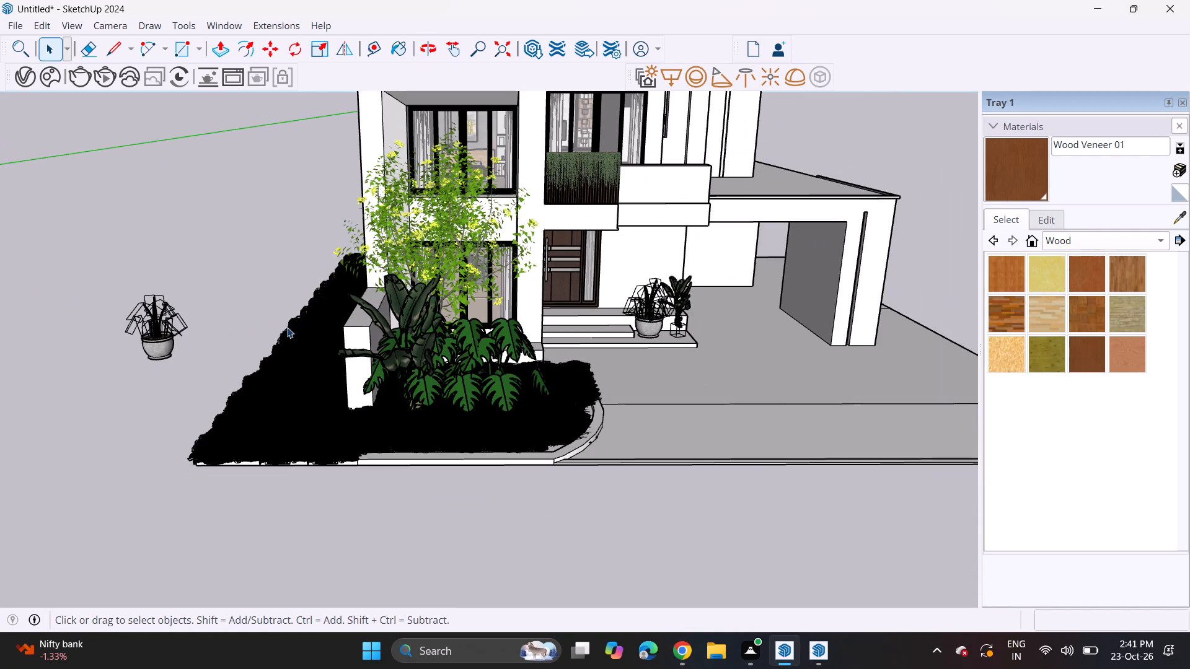
{"action": "left_click", "coordinate": [249, 247]}
{"action": "middle_click_drag", "start_coordinate": [433, 365], "coordinate": [418, 331]}
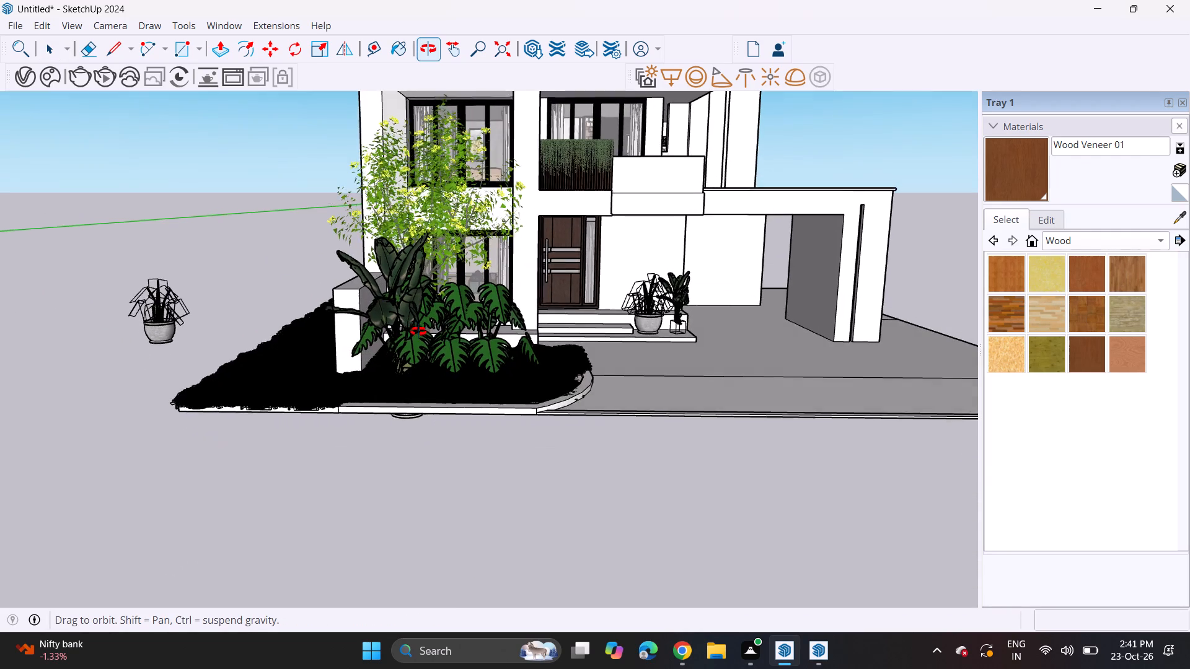
{"action": "middle_click_drag", "start_coordinate": [418, 331], "coordinate": [419, 331]}
{"action": "scroll", "coordinate": [595, 328], "scroll_direction": "down", "scroll_amount": 5}
{"action": "middle_click_drag", "start_coordinate": [608, 287], "coordinate": [600, 375], "text": "shift"}
{"action": "left_click", "coordinate": [785, 307]}
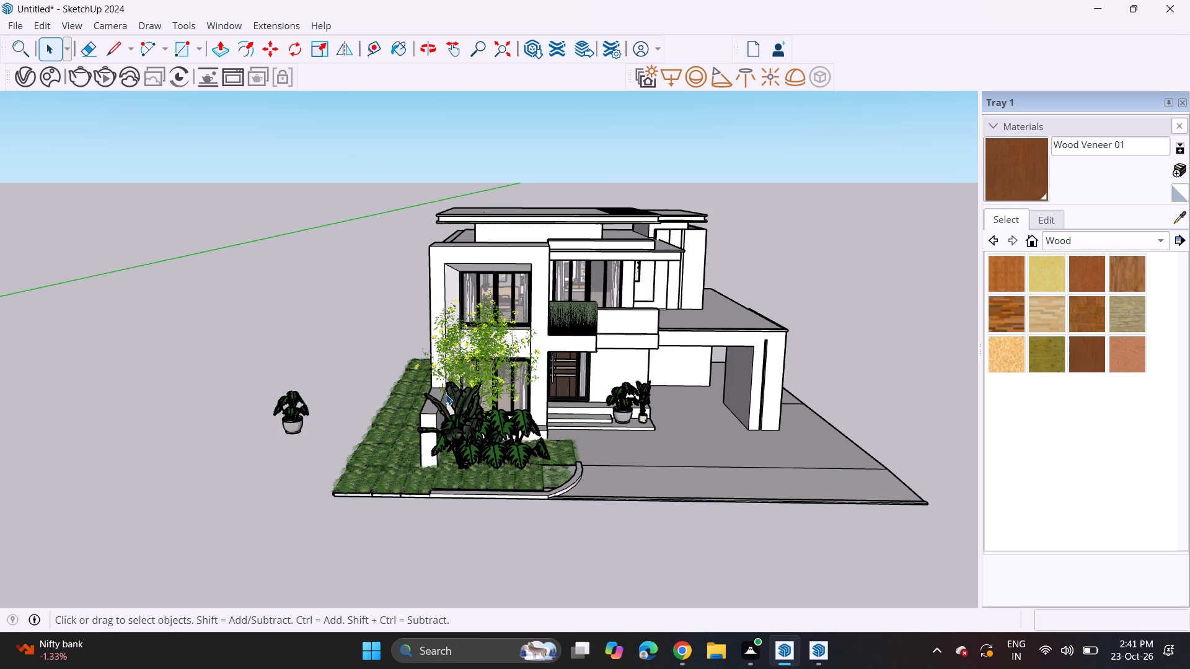
{"action": "scroll", "coordinate": [421, 399], "scroll_direction": "down", "scroll_amount": 4}
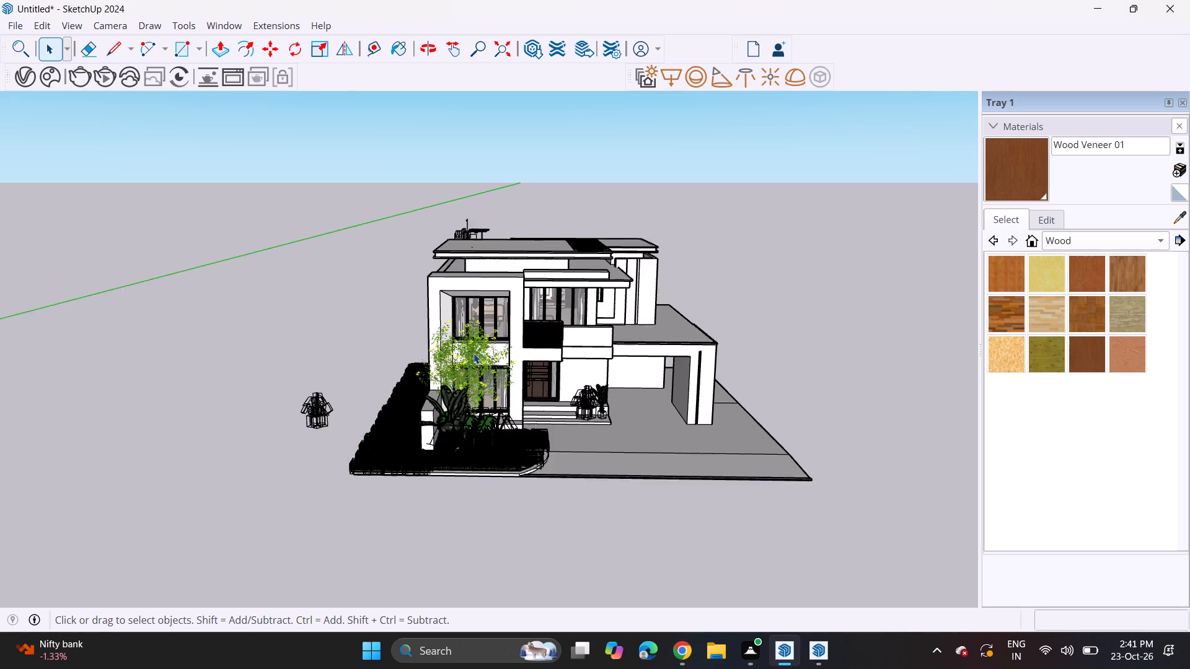
{"action": "scroll", "coordinate": [473, 354], "scroll_direction": "down", "scroll_amount": 4}
{"action": "middle_click_drag", "start_coordinate": [403, 408], "coordinate": [520, 414]}
{"action": "scroll", "coordinate": [449, 421], "scroll_direction": "up", "scroll_amount": 6}
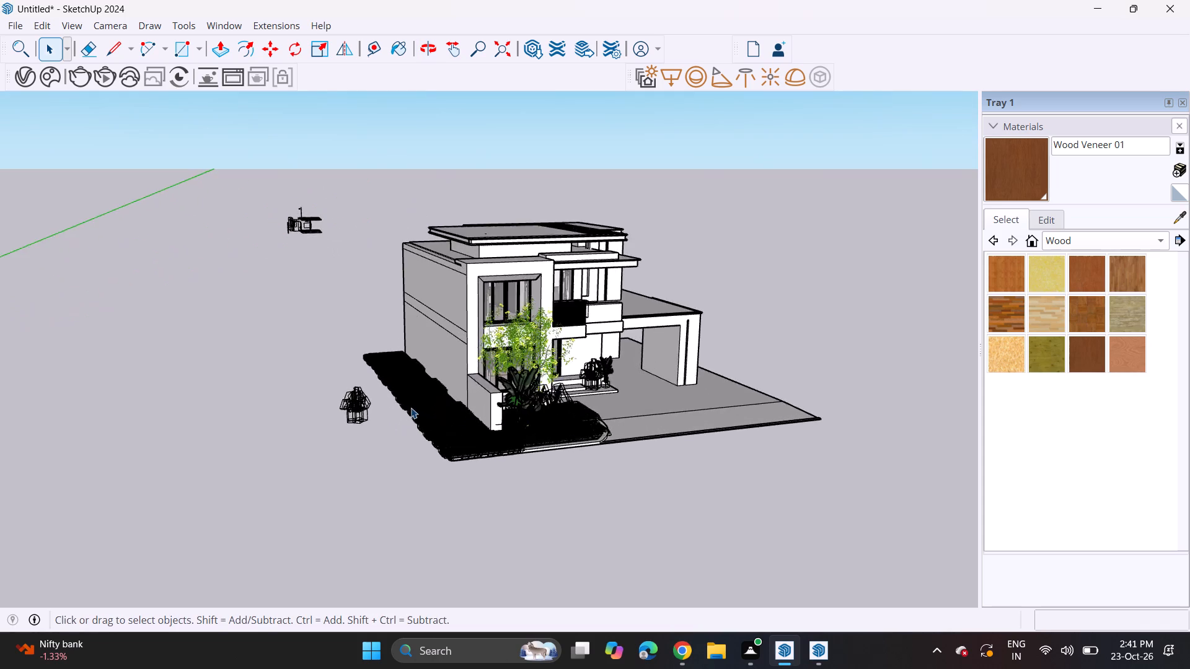
{"action": "scroll", "coordinate": [411, 408], "scroll_direction": "up", "scroll_amount": 11}
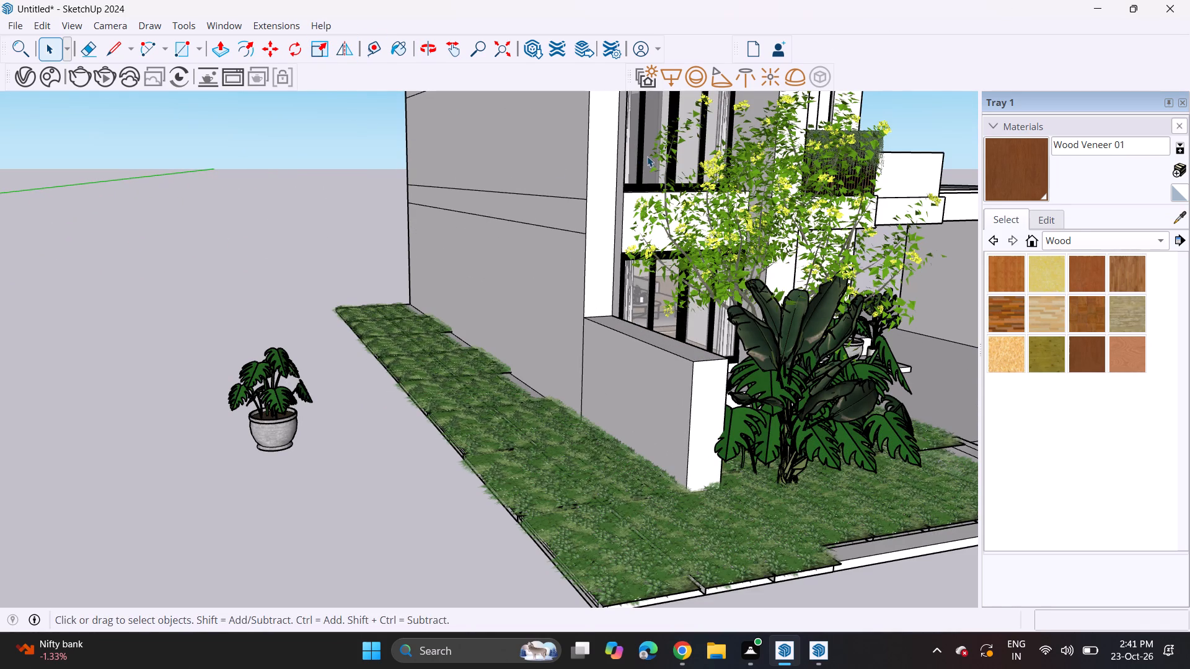
Push/Pull the outer edge faces of the slab under the side grass strip outward by 8' 5 1/16".
{"action": "left_click", "coordinate": [209, 45]}
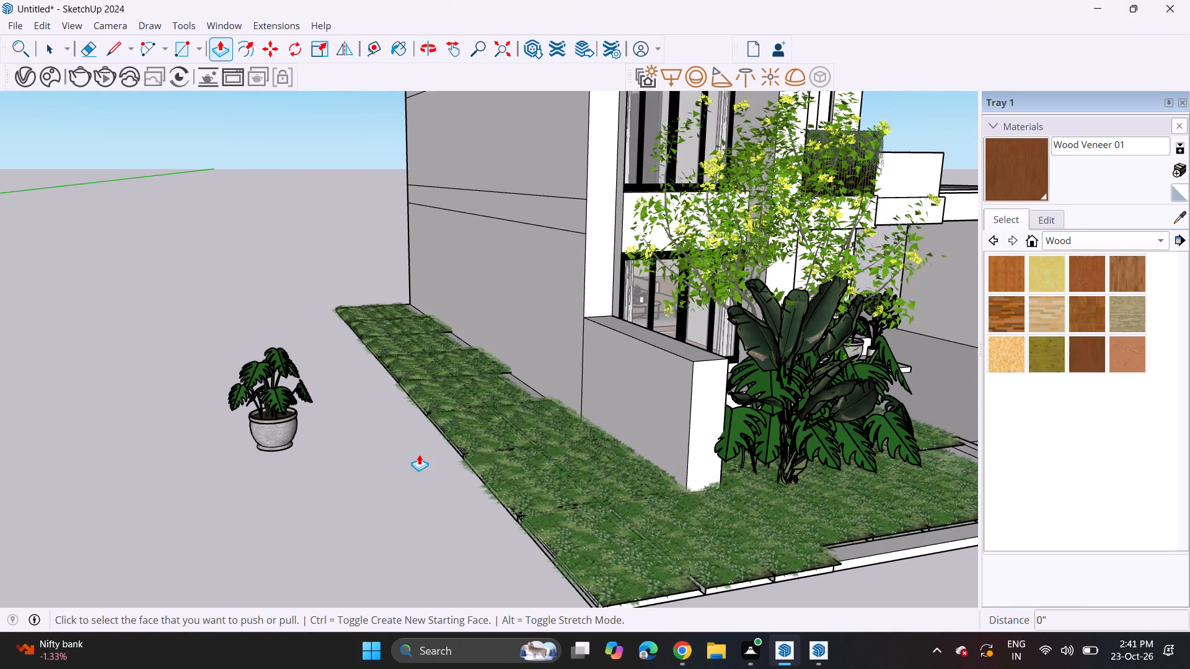
{"action": "middle_click_drag", "start_coordinate": [419, 454], "coordinate": [443, 357]}
{"action": "scroll", "coordinate": [419, 454], "scroll_direction": "up", "scroll_amount": 9}
{"action": "scroll", "coordinate": [464, 438], "scroll_direction": "up", "scroll_amount": 13}
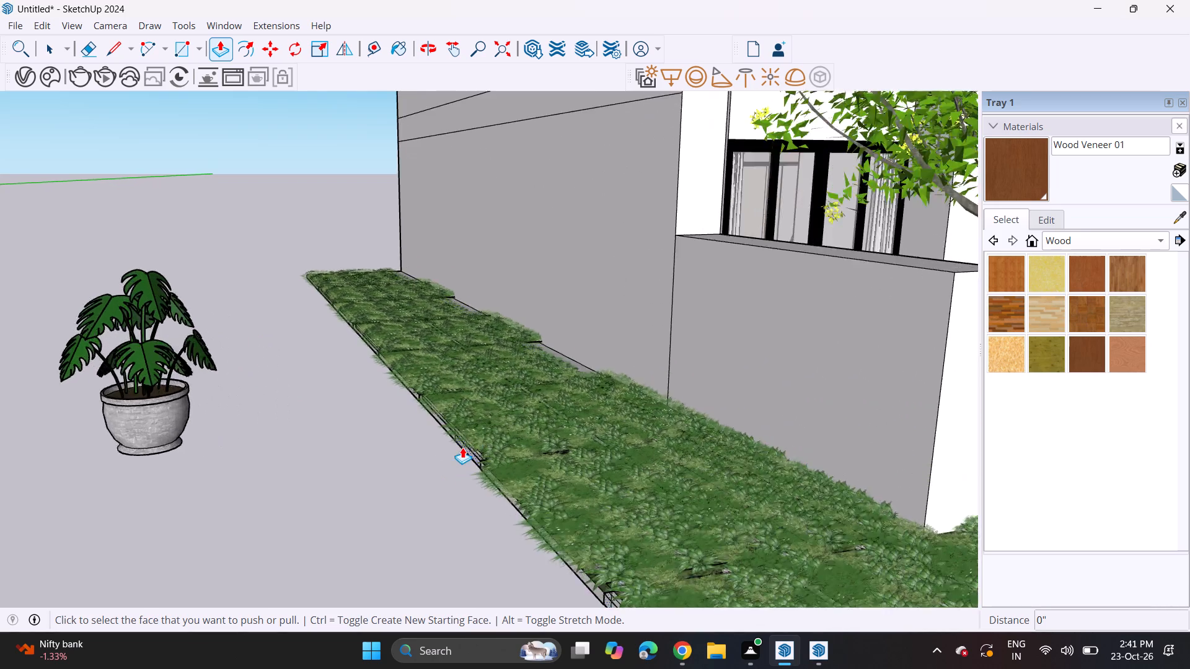
{"action": "scroll", "coordinate": [462, 448], "scroll_direction": "up", "scroll_amount": 7}
{"action": "left_click", "coordinate": [481, 463]}
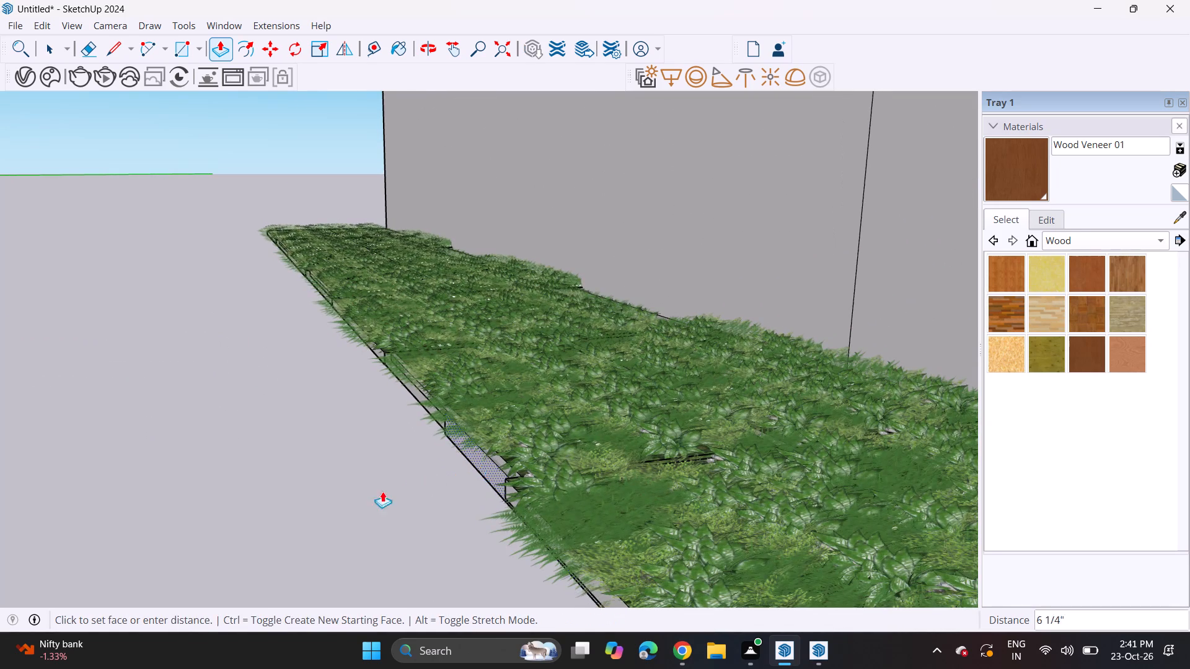
{"action": "left_click", "coordinate": [149, 514]}
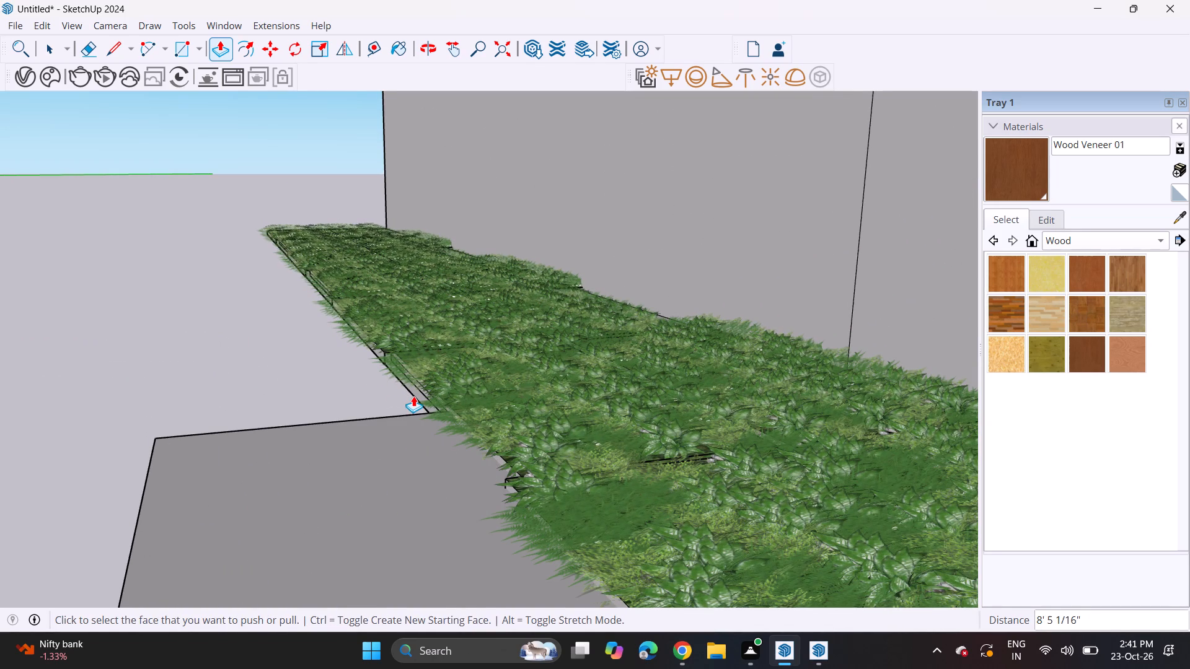
{"action": "double_click", "coordinate": [414, 396]}
{"action": "scroll", "coordinate": [412, 396], "scroll_direction": "down", "scroll_amount": 9}
{"action": "scroll", "coordinate": [406, 394], "scroll_direction": "up", "scroll_amount": 1}
{"action": "scroll", "coordinate": [397, 399], "scroll_direction": "down", "scroll_amount": 6}
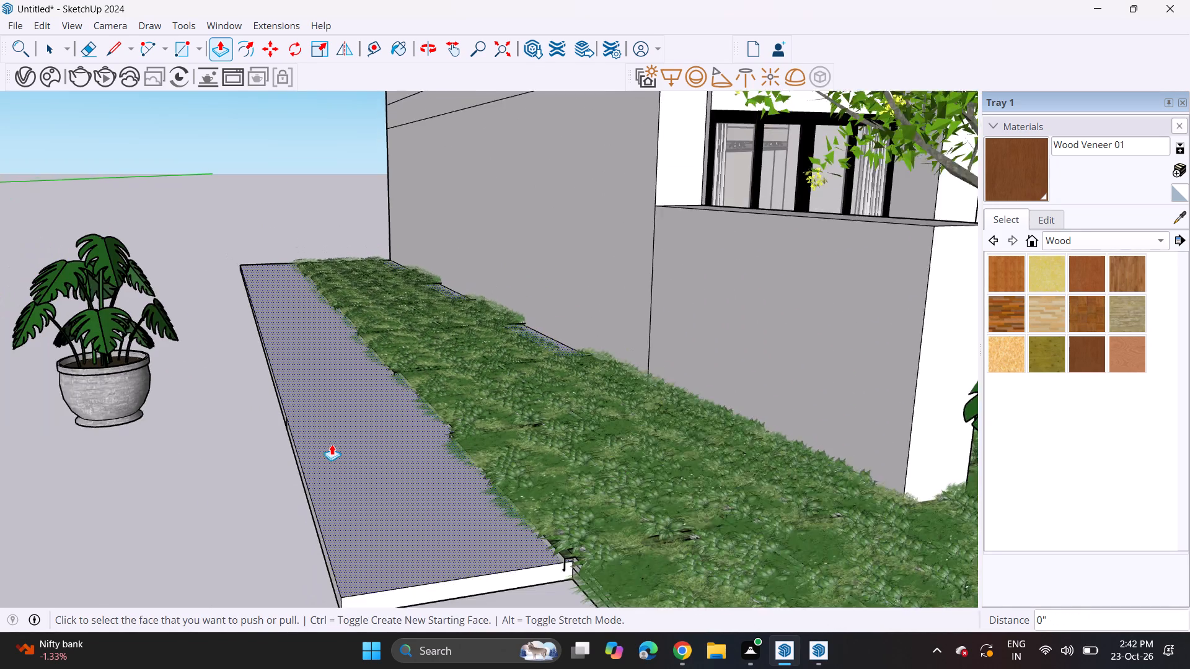
Push/Pull both outer edge faces of the slab beside the side grass strip inward toward the house by about 5' 10 13/16".
{"action": "scroll", "coordinate": [297, 461], "scroll_direction": "up", "scroll_amount": 1}
{"action": "middle_click_drag", "start_coordinate": [297, 461], "coordinate": [350, 478]}
{"action": "scroll", "coordinate": [343, 483], "scroll_direction": "up", "scroll_amount": 3}
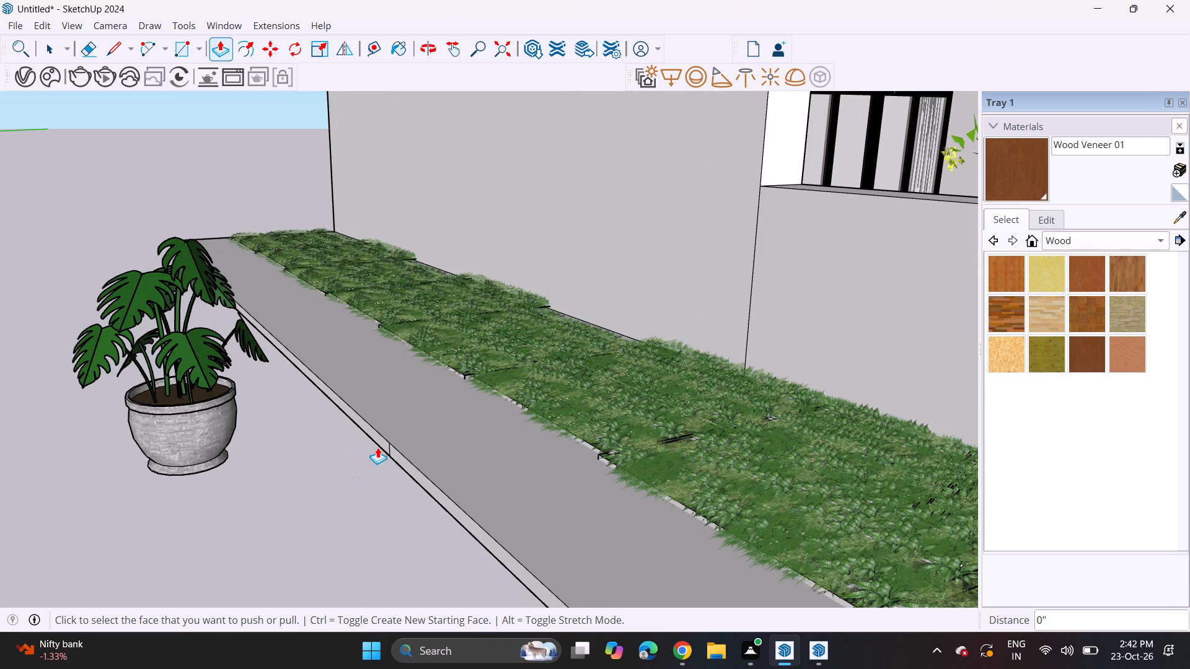
{"action": "left_click", "coordinate": [379, 436]}
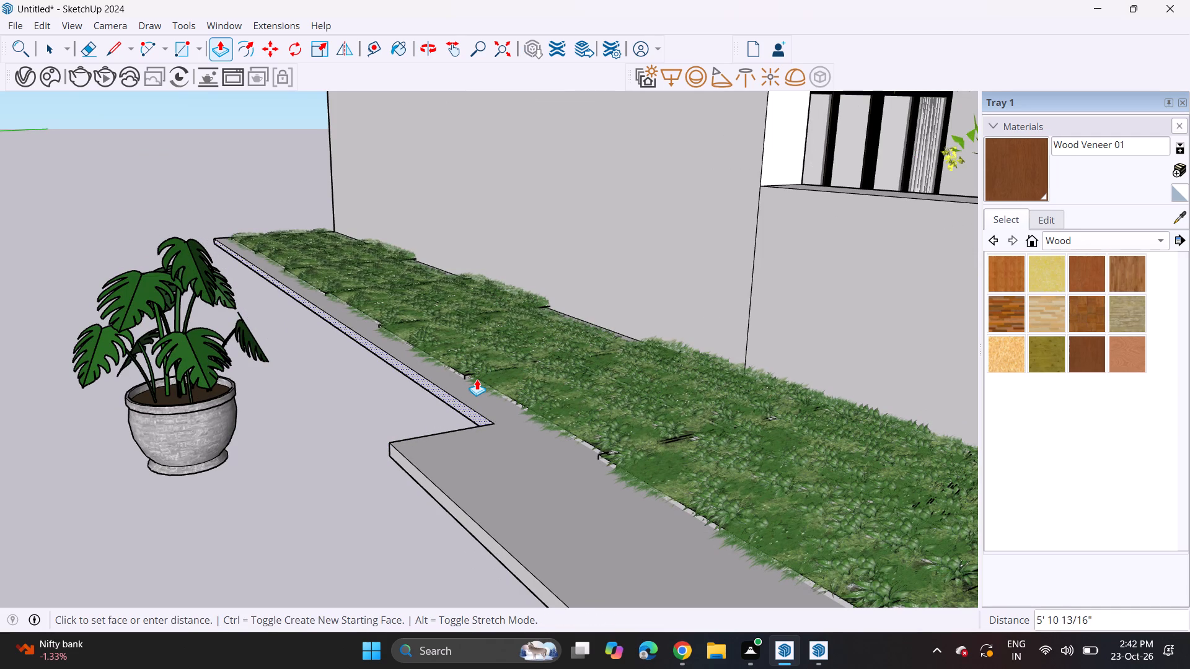
{"action": "left_click", "coordinate": [477, 379]}
{"action": "double_click", "coordinate": [410, 469]}
{"action": "scroll", "coordinate": [410, 471], "scroll_direction": "down", "scroll_amount": 4}
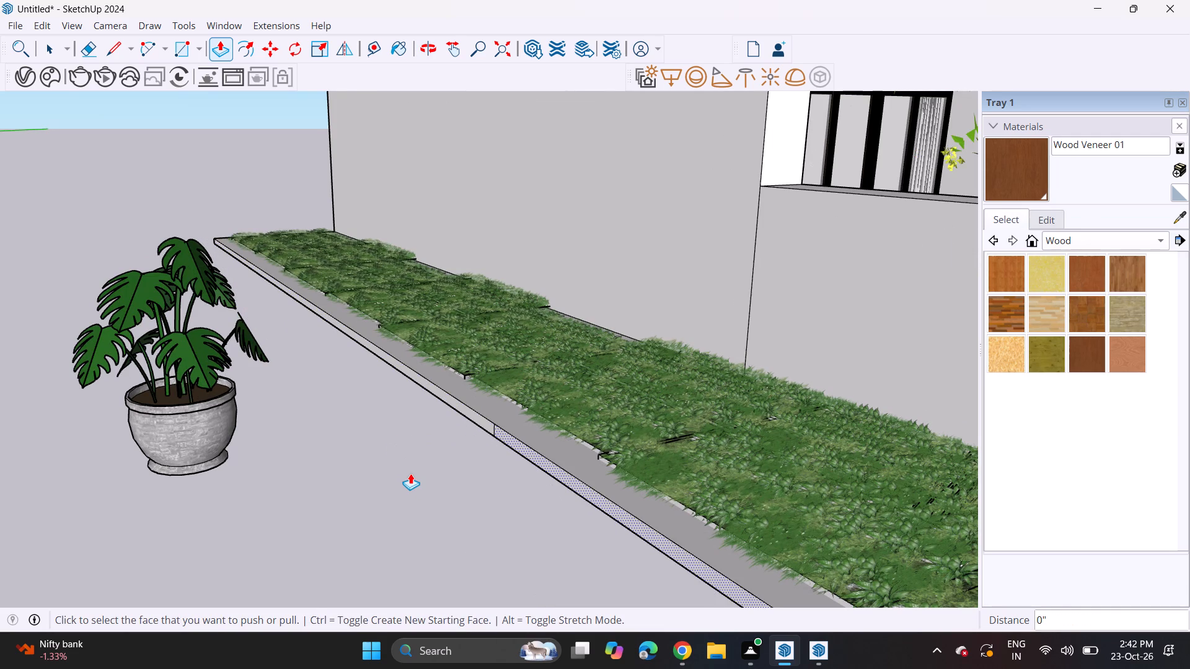
Push/Pull the front end face of the widened side slab forward about 14' 2 11/16", flush with the bed's front edge.
{"action": "scroll", "coordinate": [410, 473], "scroll_direction": "down", "scroll_amount": 12}
{"action": "scroll", "coordinate": [410, 474], "scroll_direction": "up", "scroll_amount": 1}
{"action": "scroll", "coordinate": [410, 474], "scroll_direction": "down", "scroll_amount": 5}
{"action": "middle_click_drag", "start_coordinate": [586, 474], "coordinate": [505, 424]}
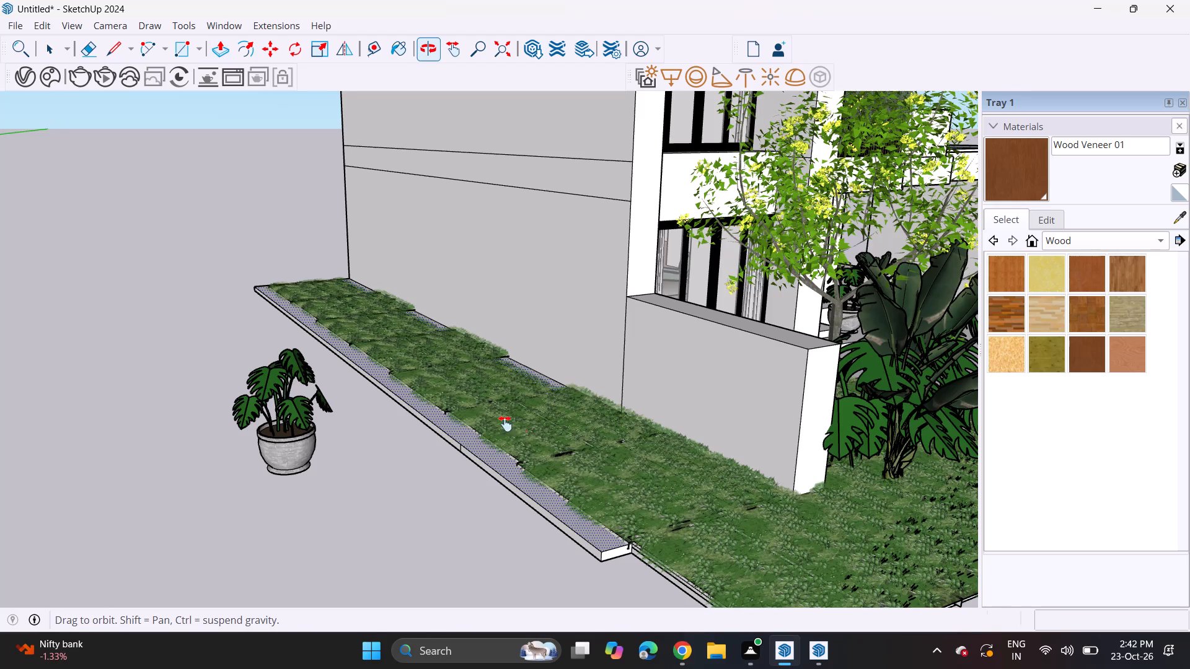
{"action": "middle_click_drag", "start_coordinate": [505, 424], "coordinate": [179, 210]}
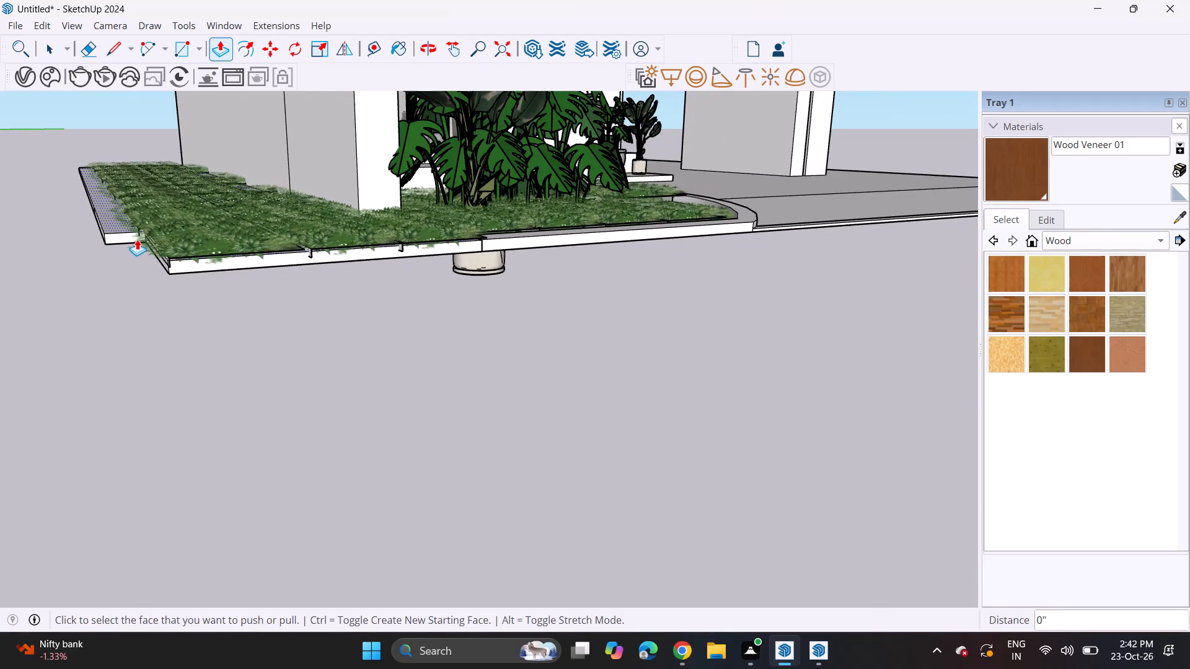
{"action": "left_click", "coordinate": [134, 238]}
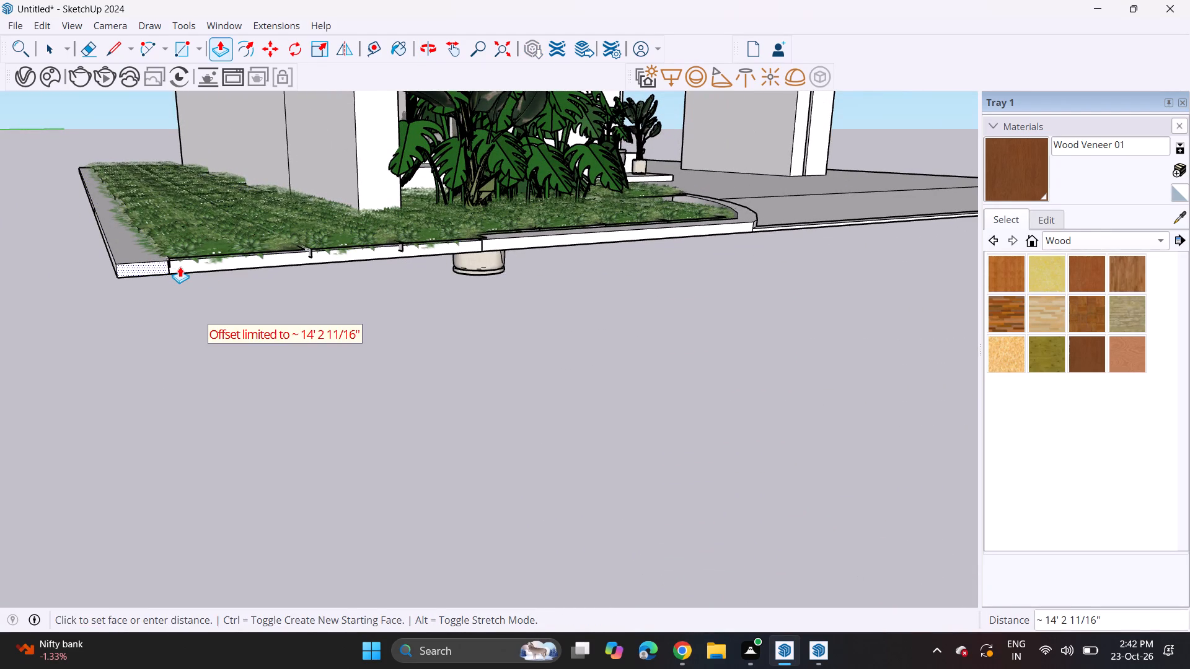
{"action": "left_click", "coordinate": [180, 266]}
{"action": "scroll", "coordinate": [445, 261], "scroll_direction": "up", "scroll_amount": 1}
{"action": "scroll", "coordinate": [446, 263], "scroll_direction": "down", "scroll_amount": 7}
{"action": "middle_click_drag", "start_coordinate": [526, 274], "coordinate": [516, 275]}
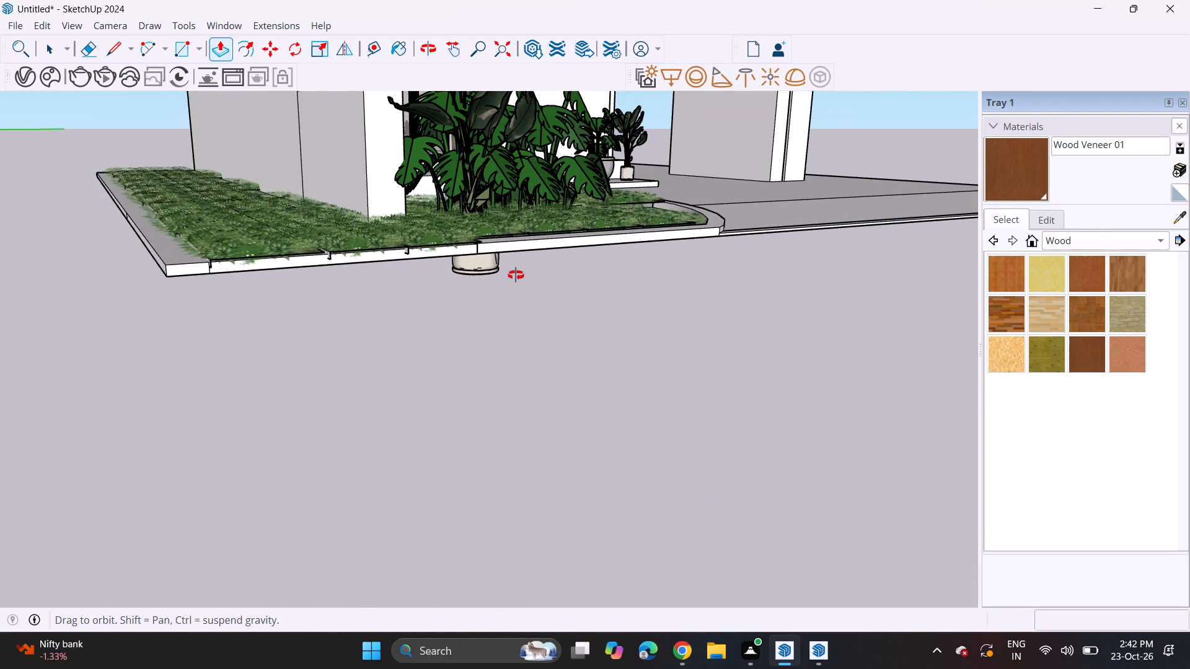
{"action": "middle_click_drag", "start_coordinate": [516, 275], "coordinate": [482, 333]}
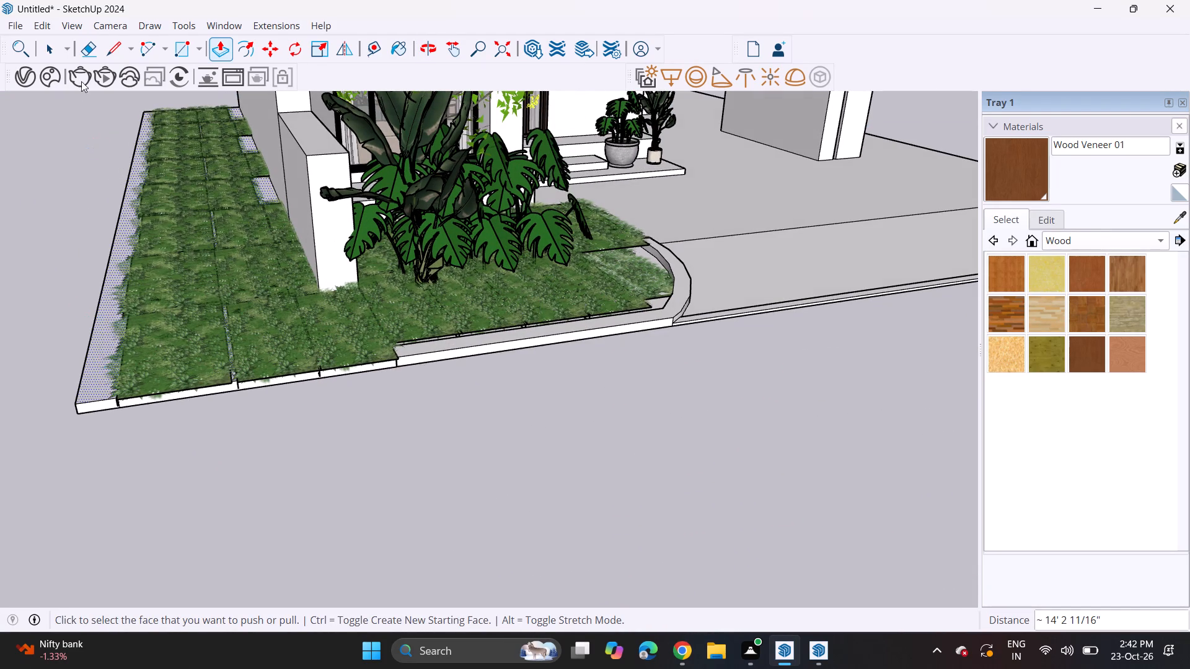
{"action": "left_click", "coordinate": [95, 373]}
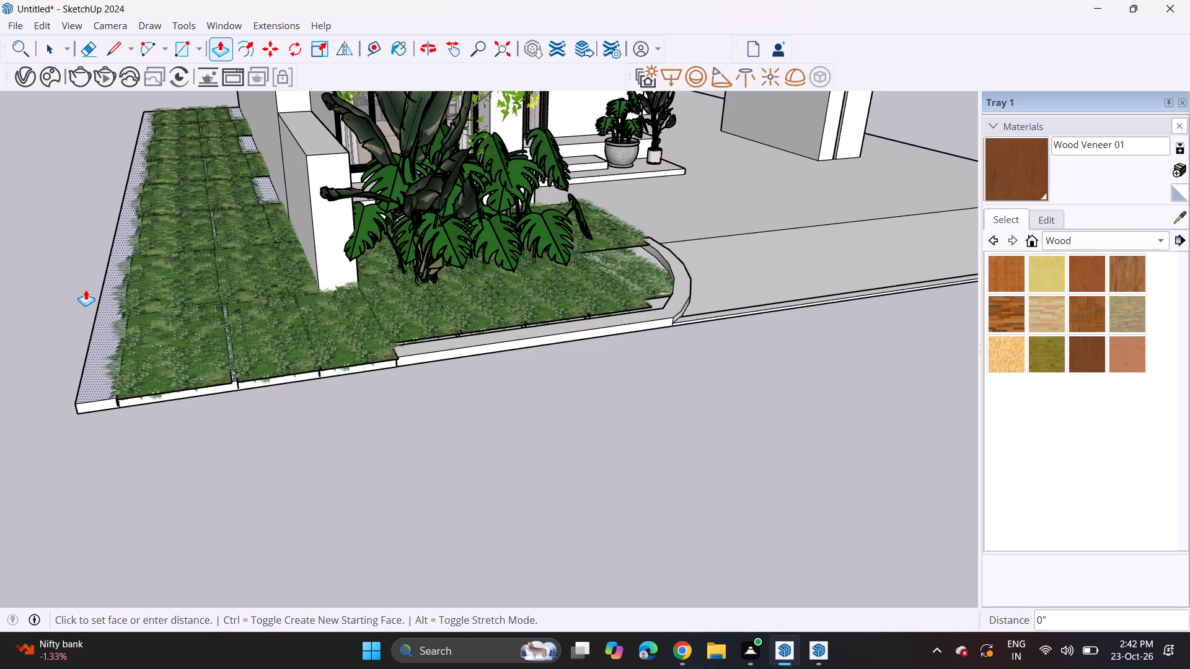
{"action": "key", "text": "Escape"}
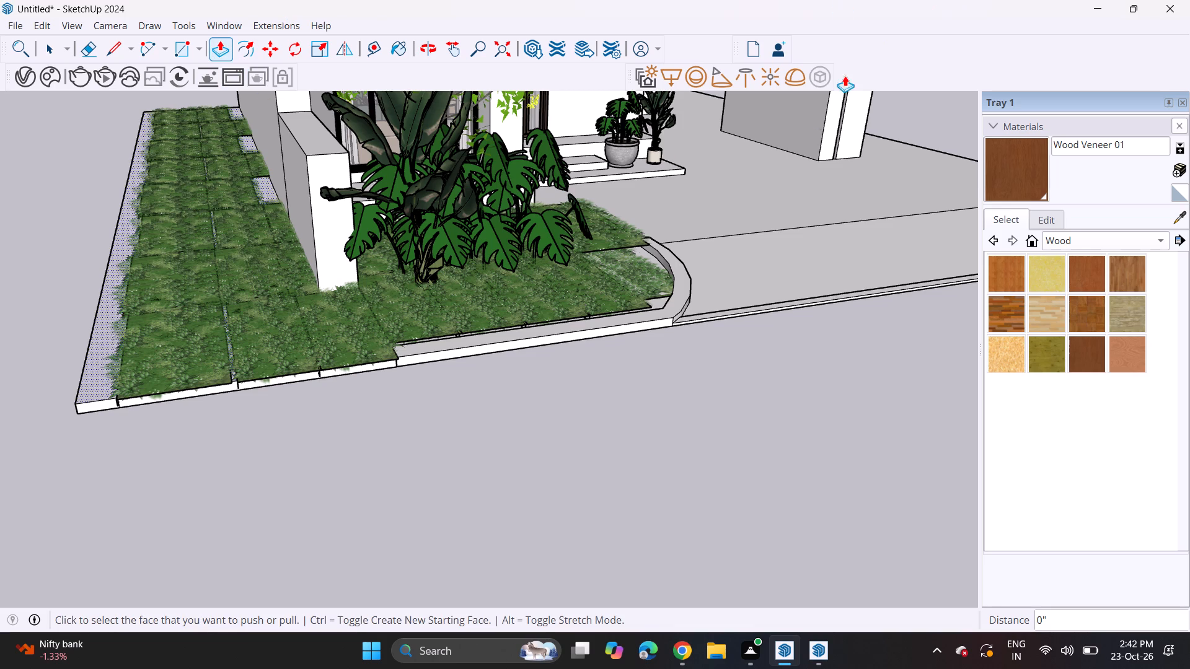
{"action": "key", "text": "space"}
Draw a line about 122' 9" long along the side slab's top, from its front edge to its rear edge, beside the grass.
{"action": "scroll", "coordinate": [499, 409], "scroll_direction": "down", "scroll_amount": 7}
{"action": "scroll", "coordinate": [456, 379], "scroll_direction": "down", "scroll_amount": 1}
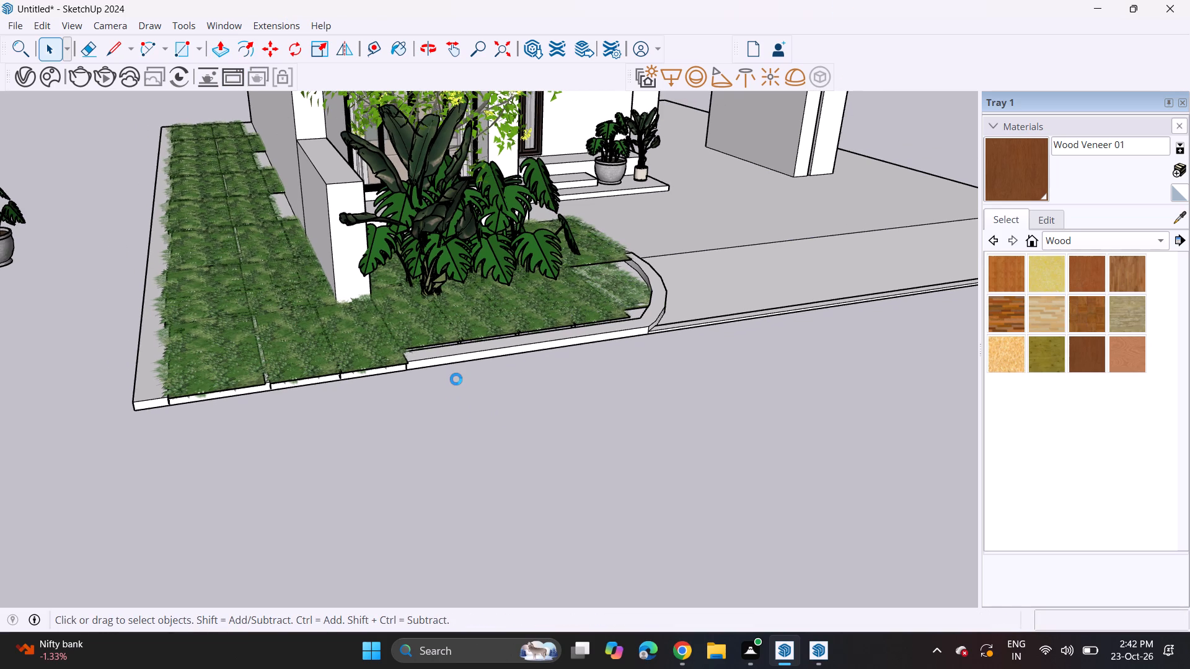
{"action": "scroll", "coordinate": [447, 359], "scroll_direction": "down", "scroll_amount": 7}
{"action": "scroll", "coordinate": [239, 278], "scroll_direction": "down", "scroll_amount": 6}
{"action": "left_click", "coordinate": [112, 52]}
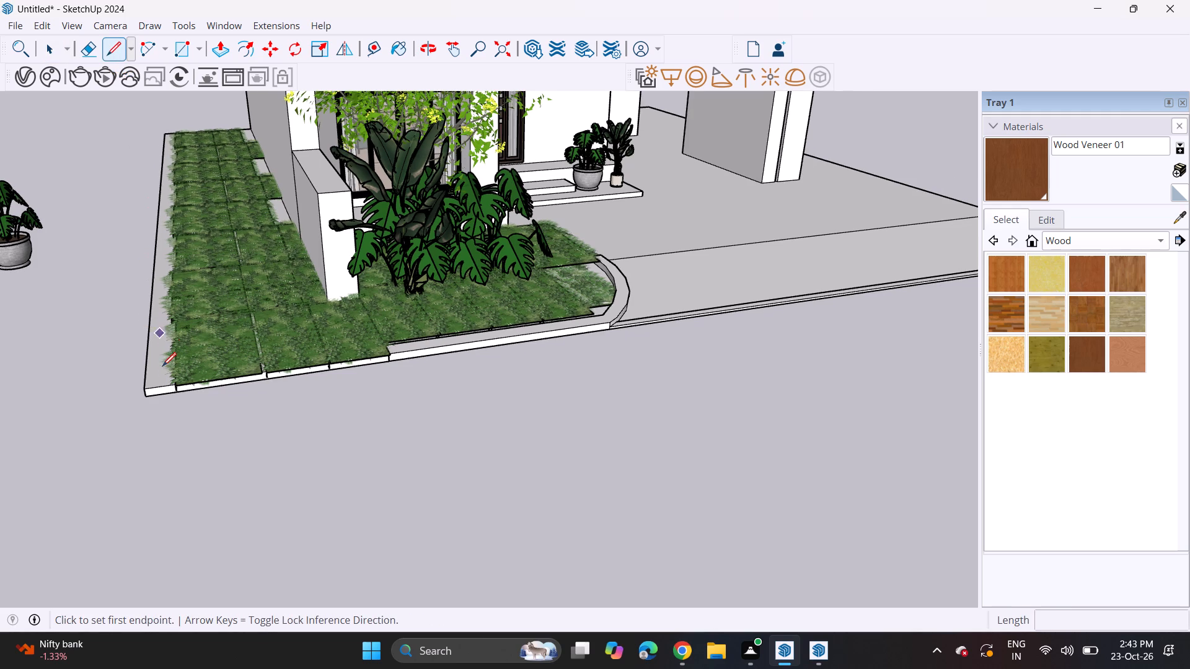
{"action": "left_click", "coordinate": [159, 389]}
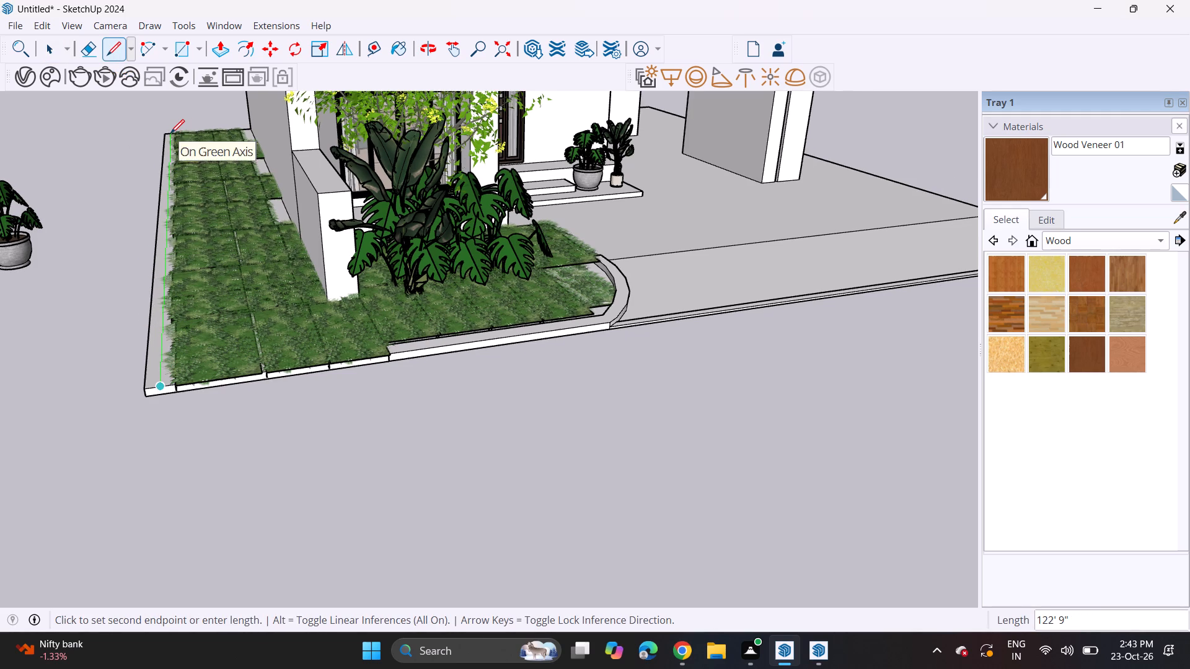
{"action": "left_click", "coordinate": [170, 133]}
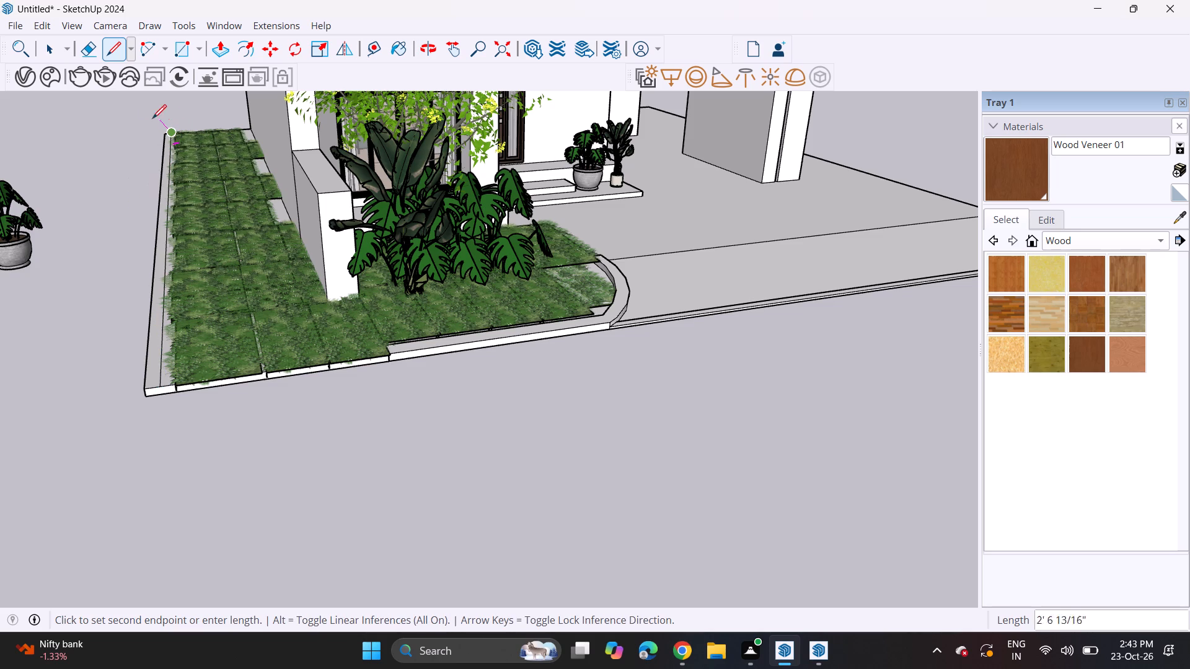
Push/Pull the narrow outer strip of the side slab up 17' 1 3/4" to form a boundary wall.
{"action": "left_click", "coordinate": [217, 45]}
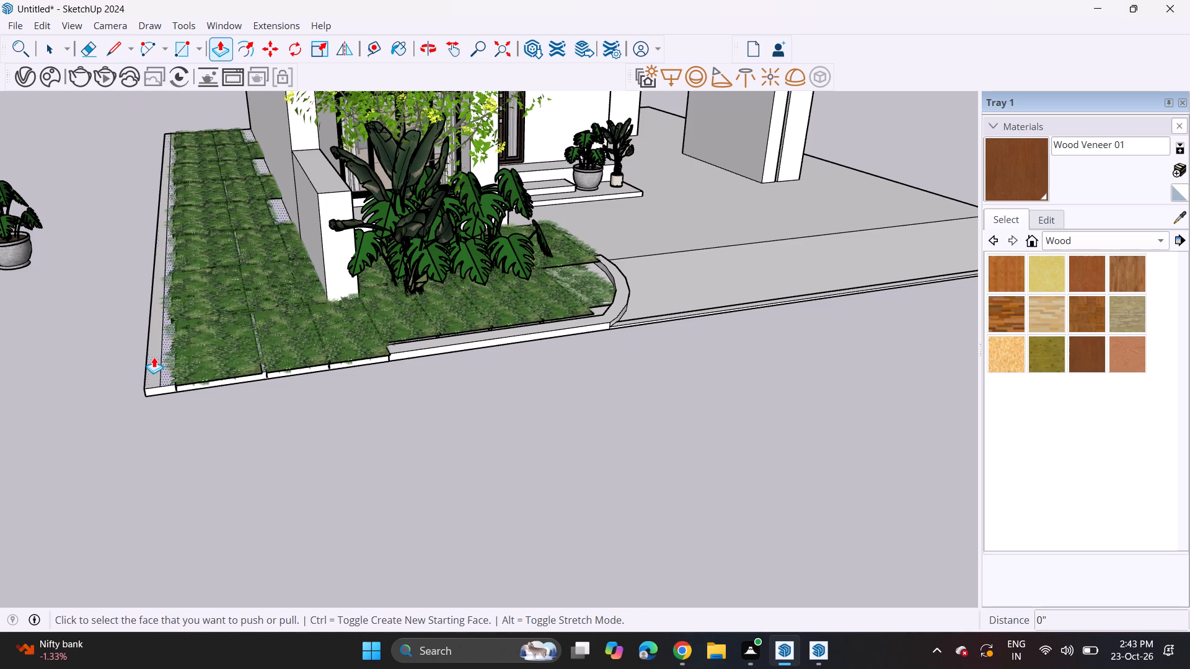
{"action": "left_click", "coordinate": [154, 364]}
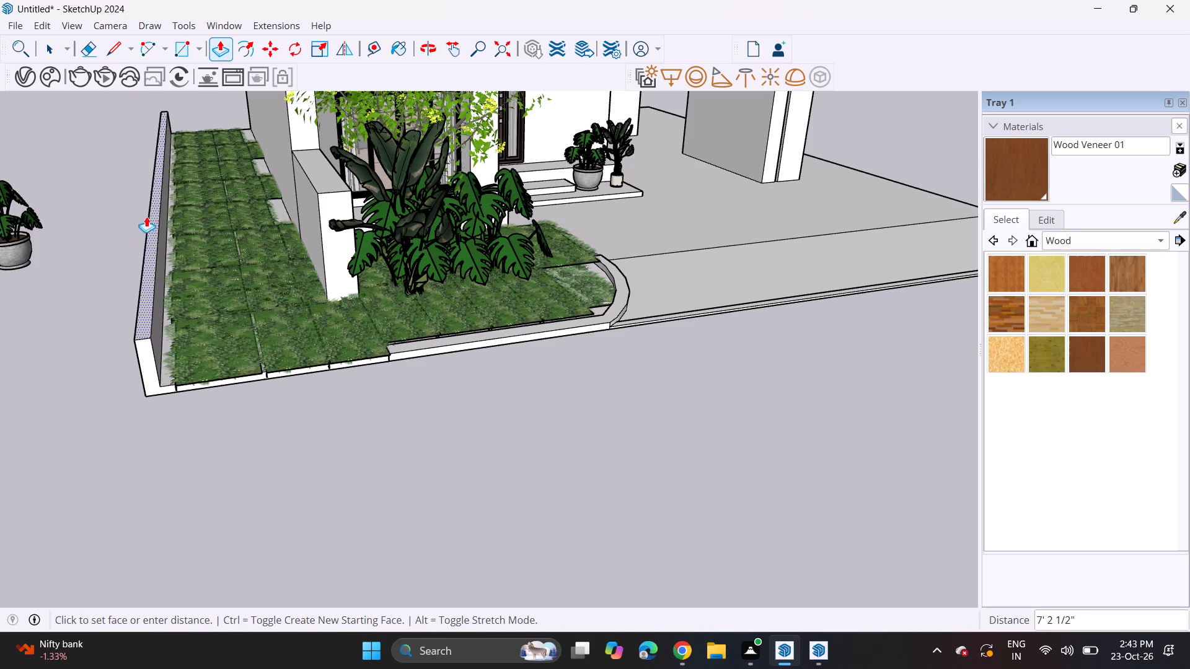
{"action": "left_click", "coordinate": [162, 171]}
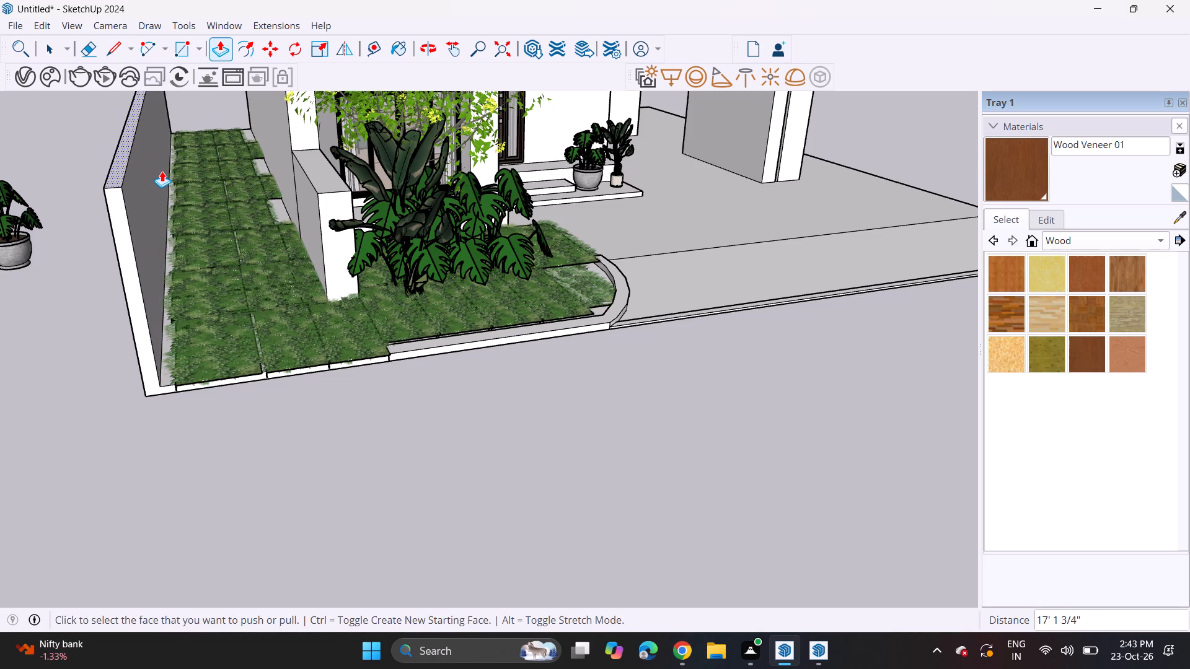
Draw a vertical line 17' 1 3/4" high on the boundary wall's inner face near its rear end.
{"action": "scroll", "coordinate": [162, 172], "scroll_direction": "down", "scroll_amount": 9}
{"action": "scroll", "coordinate": [162, 212], "scroll_direction": "up", "scroll_amount": 1}
{"action": "scroll", "coordinate": [162, 213], "scroll_direction": "down", "scroll_amount": 3}
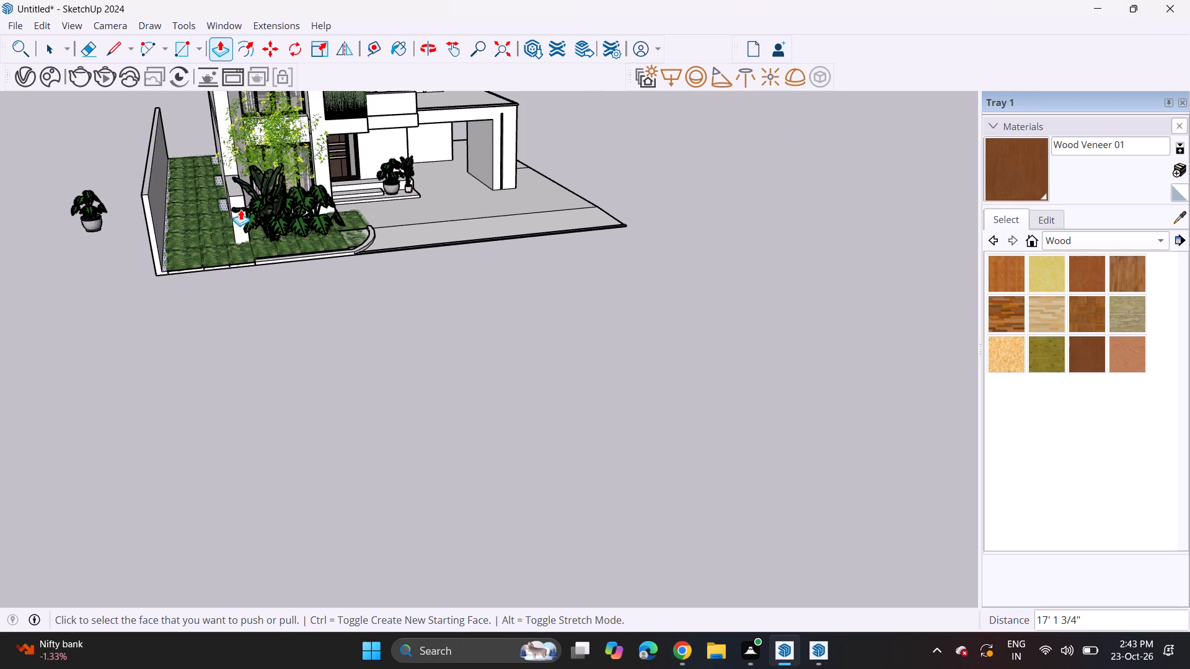
{"action": "scroll", "coordinate": [233, 209], "scroll_direction": "down", "scroll_amount": 1, "text": "shift"}
{"action": "middle_click_drag", "start_coordinate": [233, 209], "coordinate": [369, 385], "text": "shift"}
{"action": "middle_click_drag", "start_coordinate": [499, 344], "coordinate": [363, 284]}
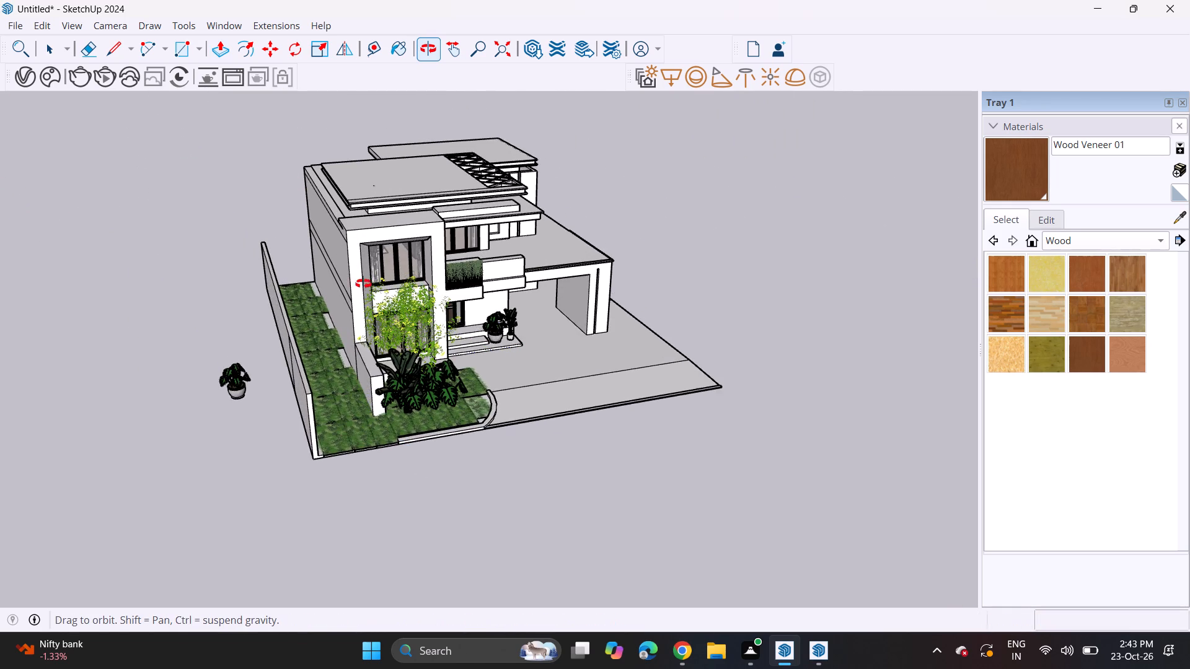
{"action": "middle_click_drag", "start_coordinate": [363, 284], "coordinate": [645, 270]}
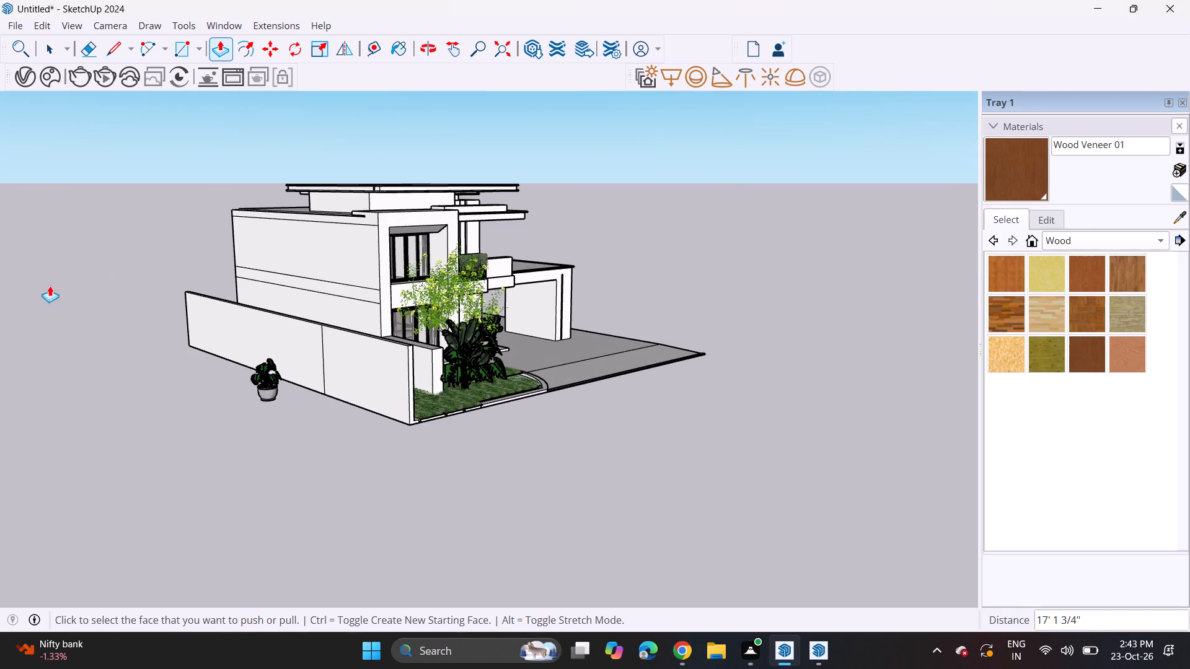
{"action": "middle_click_drag", "start_coordinate": [41, 300], "coordinate": [760, 283]}
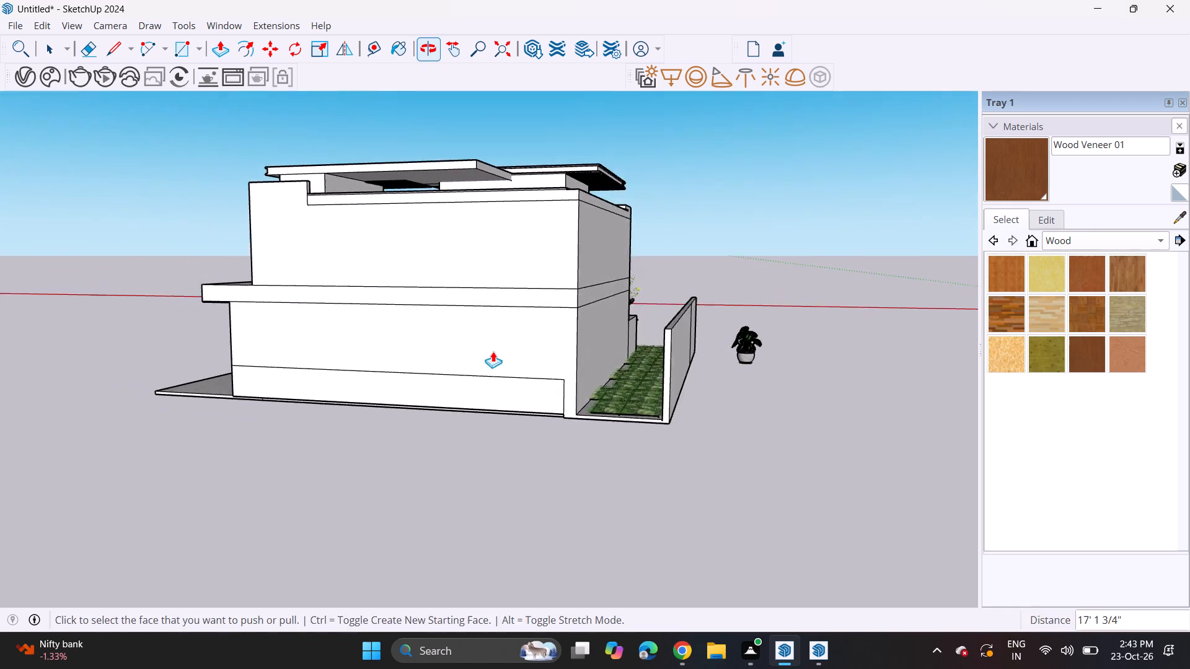
{"action": "middle_click_drag", "start_coordinate": [487, 360], "coordinate": [671, 393]}
{"action": "middle_click_drag", "start_coordinate": [625, 388], "coordinate": [291, 286]}
{"action": "middle_click_drag", "start_coordinate": [322, 287], "coordinate": [514, 339]}
{"action": "scroll", "coordinate": [549, 346], "scroll_direction": "up", "scroll_amount": 11}
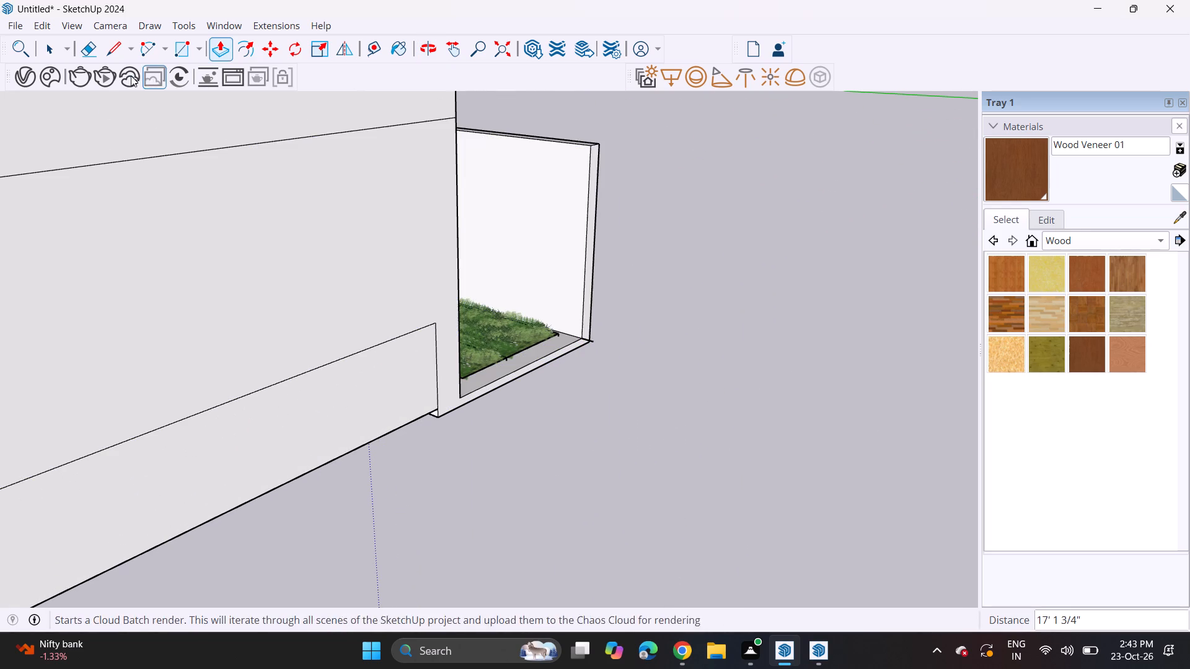
{"action": "left_click", "coordinate": [110, 58]}
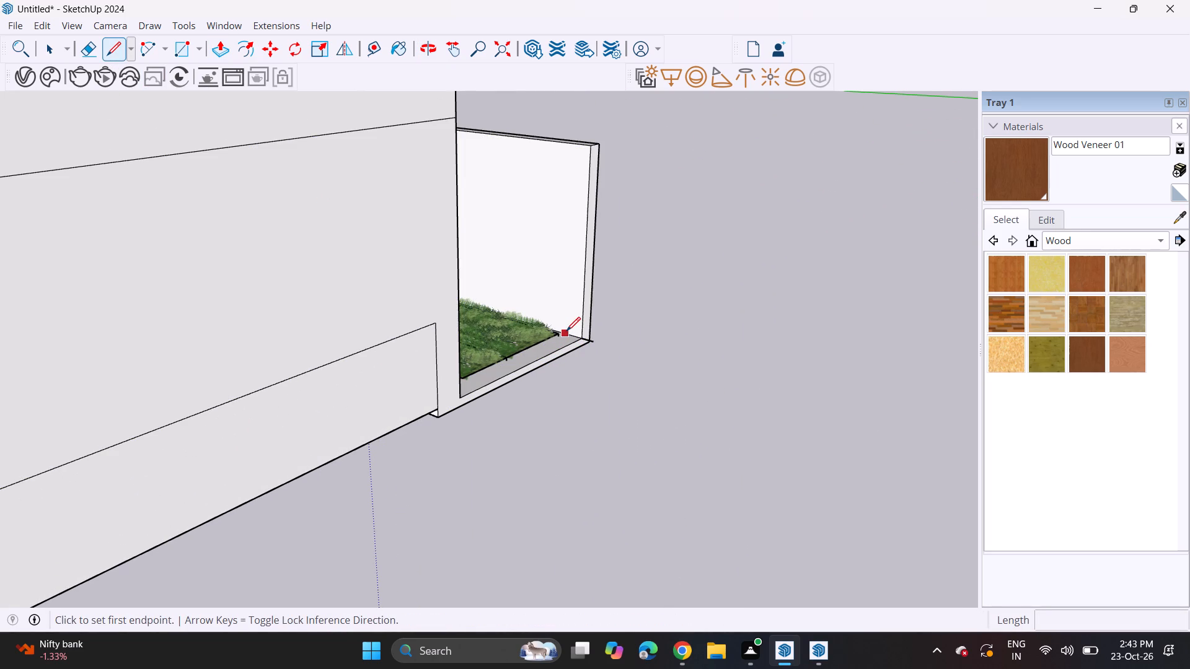
{"action": "left_click", "coordinate": [566, 331]}
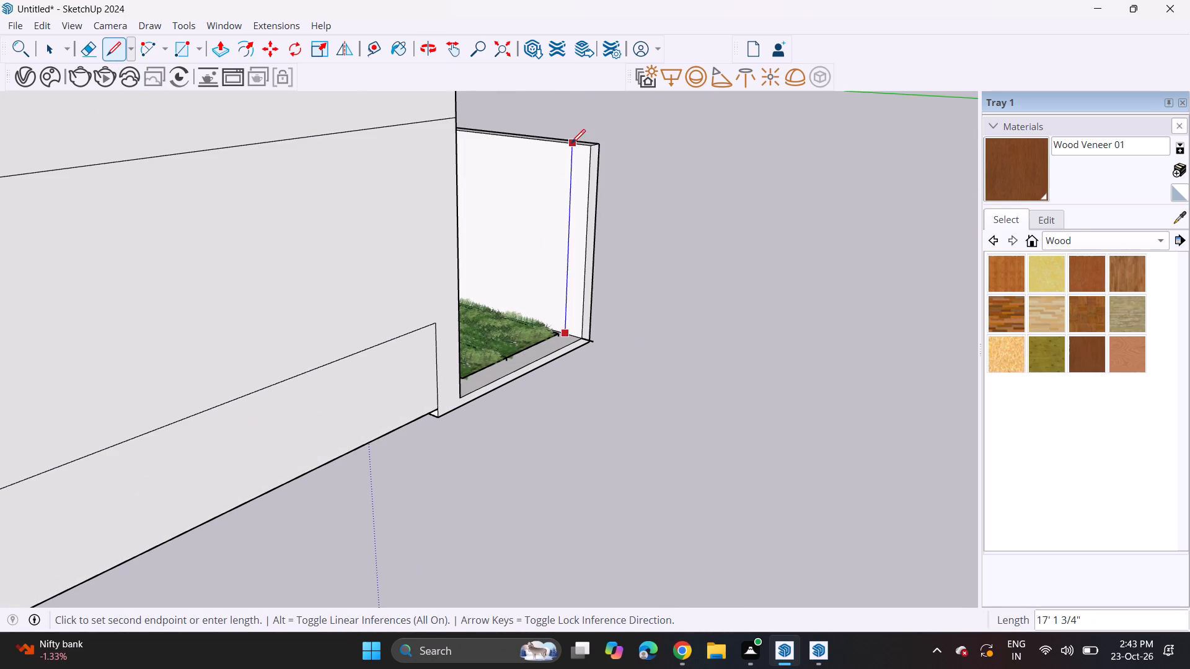
{"action": "left_click", "coordinate": [571, 143]}
Push/Pull the narrow rear strip of the boundary wall's inner face 16' 4 5/8" across to the house, closing the side strip's rear.
{"action": "left_click", "coordinate": [224, 47]}
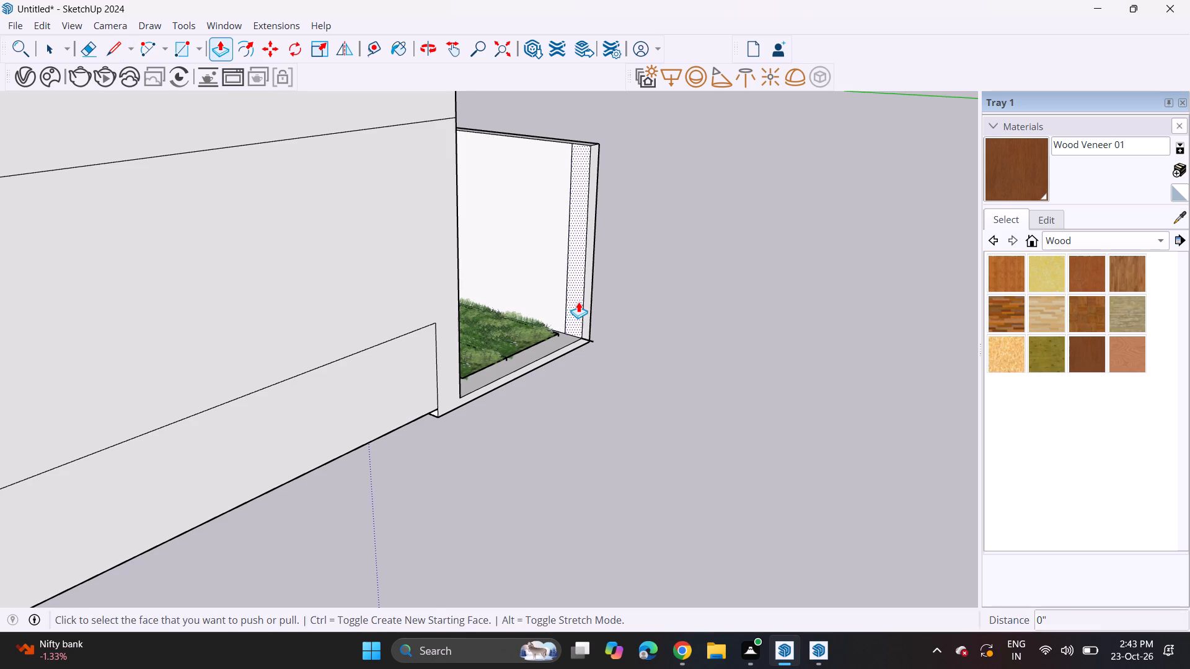
{"action": "left_click", "coordinate": [578, 302]}
{"action": "left_click", "coordinate": [449, 391]}
Erase the vertical seam line on the outer face of the side boundary wall.
{"action": "scroll", "coordinate": [581, 256], "scroll_direction": "down", "scroll_amount": 7}
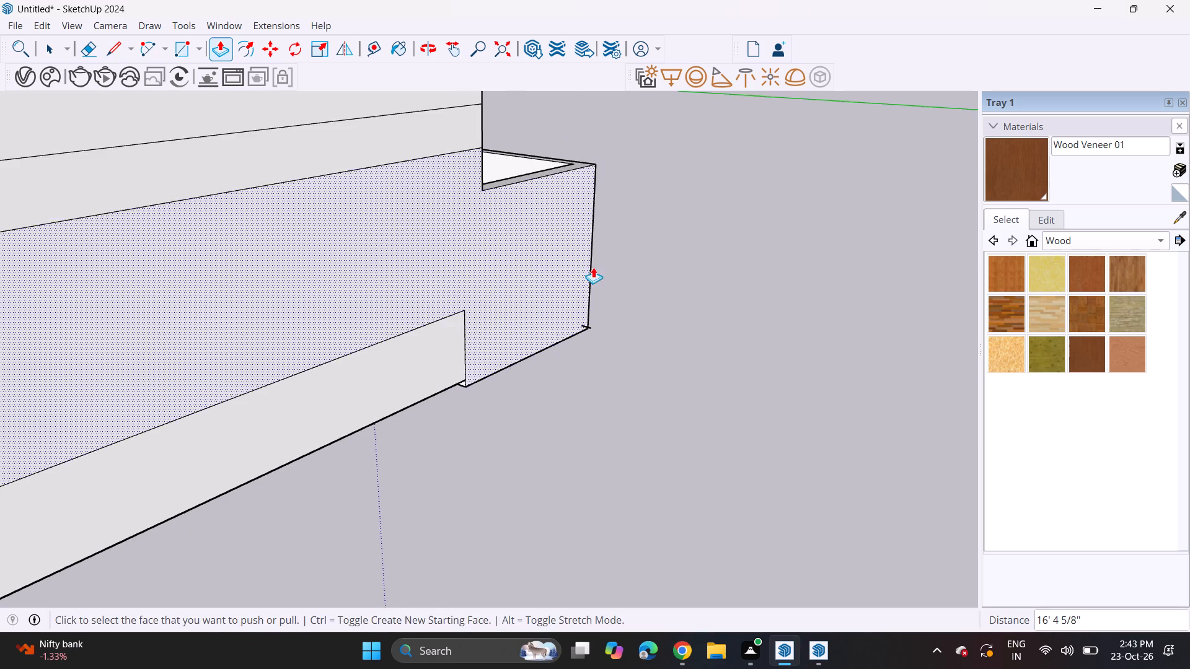
{"action": "middle_click_drag", "start_coordinate": [623, 224], "coordinate": [22, 282]}
{"action": "middle_click_drag", "start_coordinate": [586, 185], "coordinate": [38, 185]}
{"action": "scroll", "coordinate": [45, 185], "scroll_direction": "up", "scroll_amount": 1}
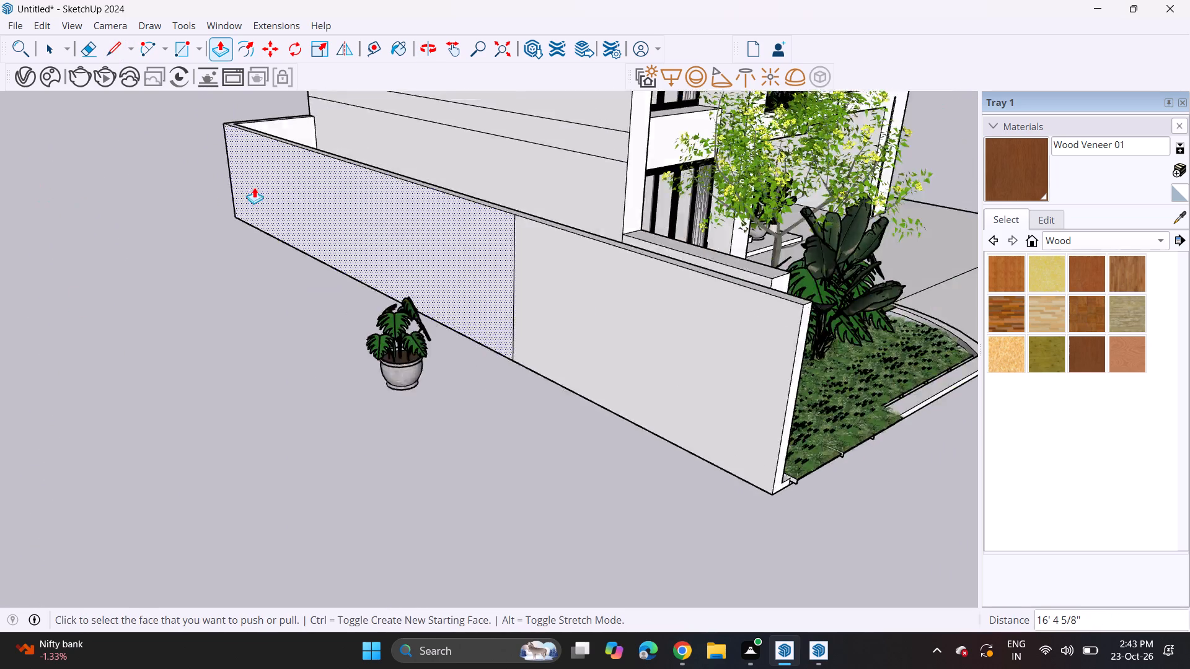
{"action": "scroll", "coordinate": [359, 238], "scroll_direction": "down", "scroll_amount": 6}
{"action": "middle_click_drag", "start_coordinate": [552, 294], "coordinate": [478, 273]}
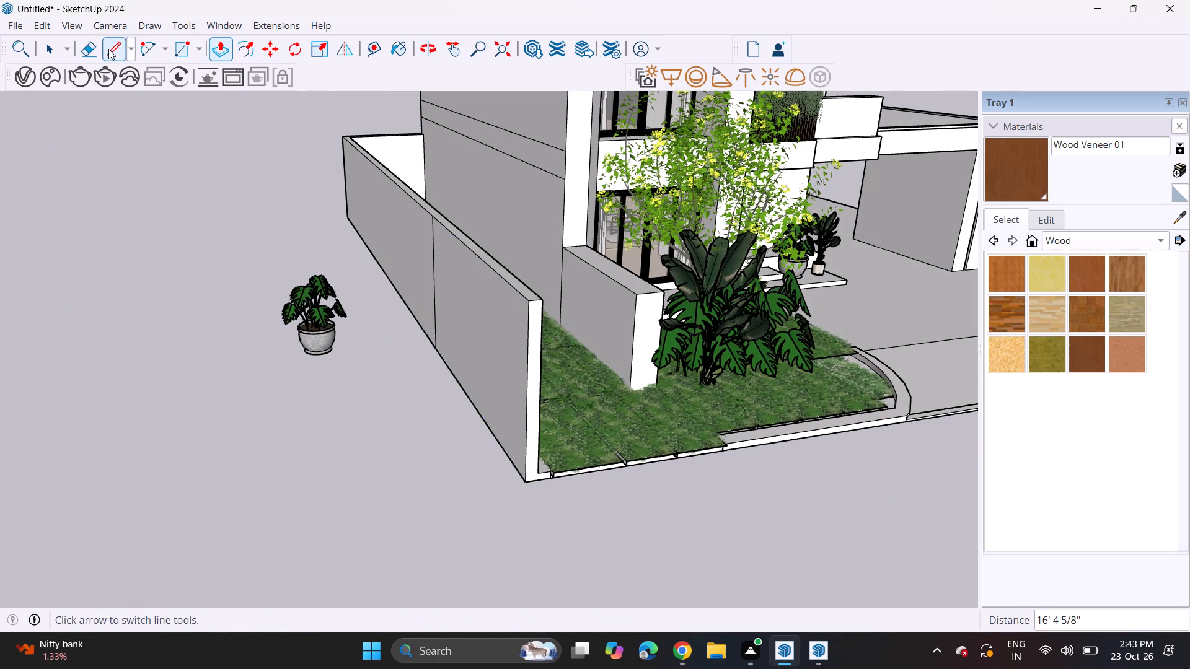
{"action": "left_click", "coordinate": [83, 50]}
{"action": "left_click", "coordinate": [436, 247]}
{"action": "left_click", "coordinate": [436, 247]}
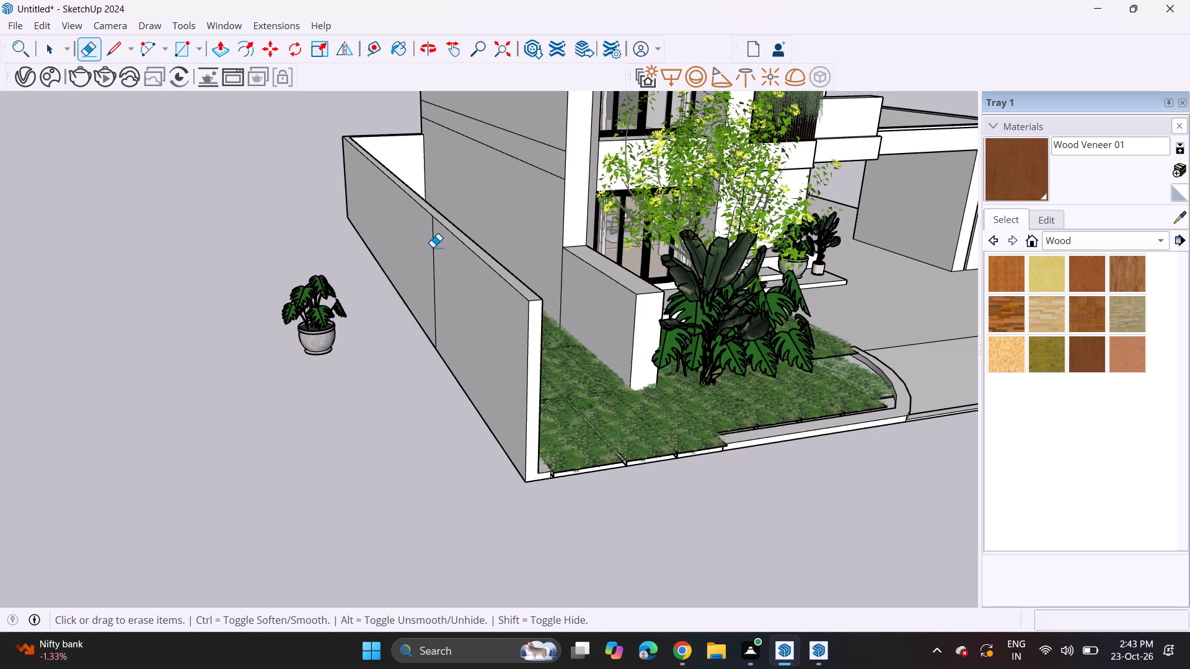
{"action": "left_click", "coordinate": [433, 247]}
Examine the new boundary wall, the house front and the front edge of the planted grass bed from afar and close up.
{"action": "scroll", "coordinate": [390, 318], "scroll_direction": "down", "scroll_amount": 7}
{"action": "middle_click_drag", "start_coordinate": [451, 371], "coordinate": [320, 407]}
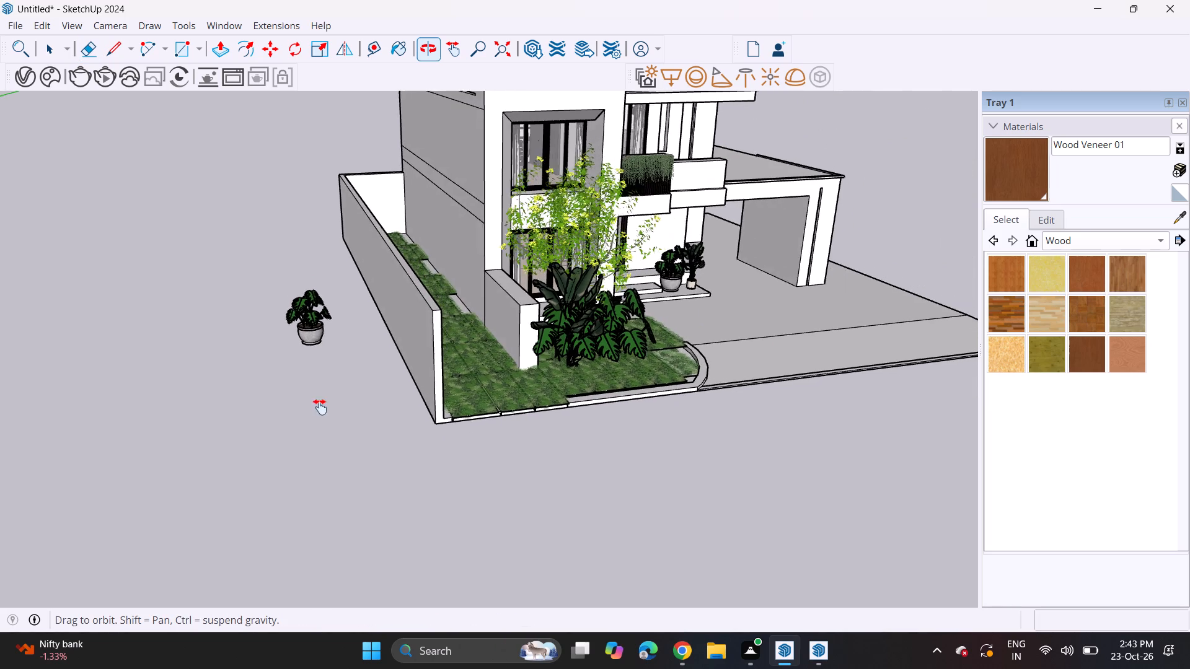
{"action": "middle_click_drag", "start_coordinate": [320, 407], "coordinate": [123, 459]}
{"action": "middle_click_drag", "start_coordinate": [360, 431], "coordinate": [264, 354]}
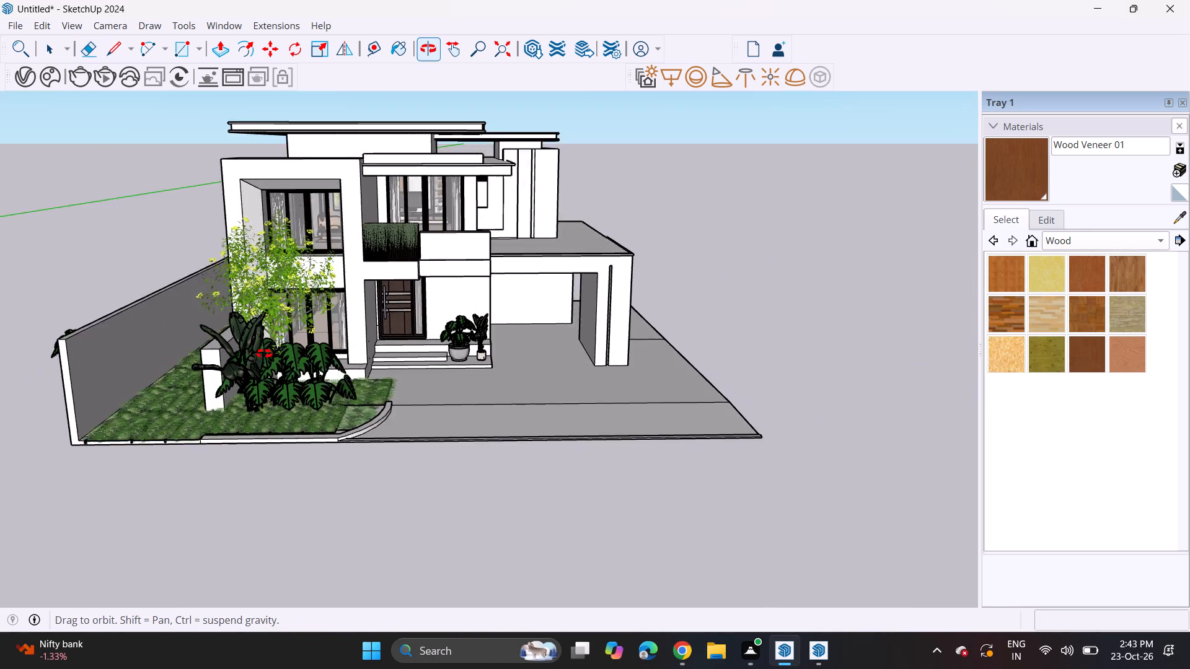
{"action": "middle_click_drag", "start_coordinate": [264, 354], "coordinate": [317, 367]}
{"action": "scroll", "coordinate": [211, 464], "scroll_direction": "up", "scroll_amount": 4}
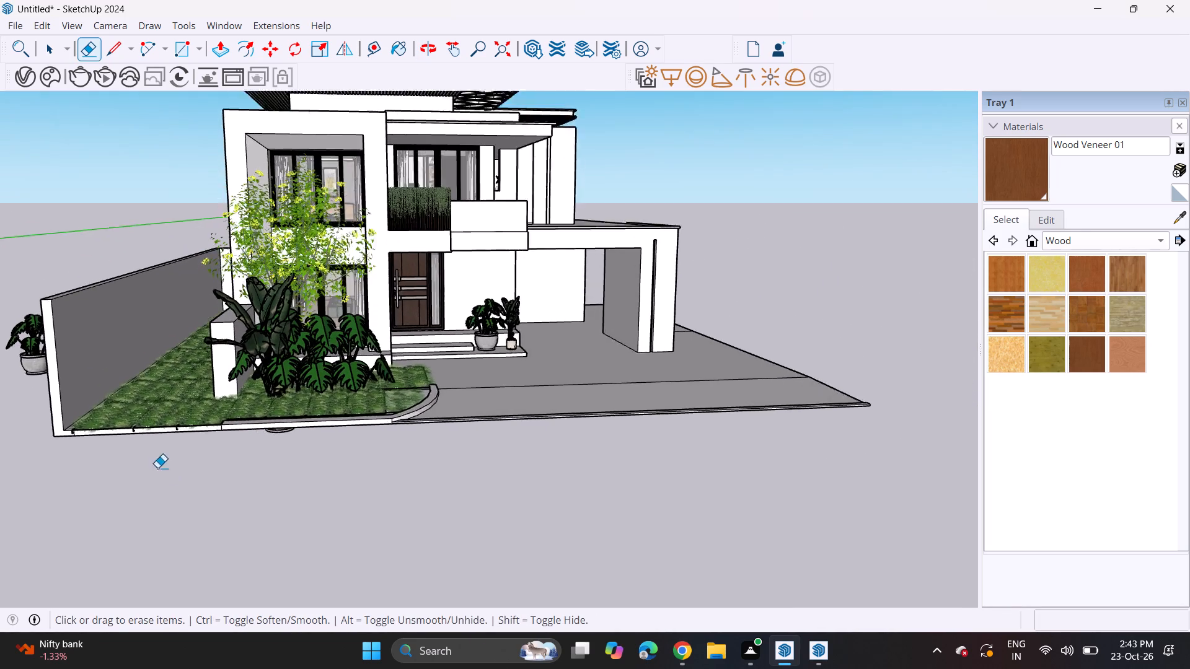
{"action": "scroll", "coordinate": [149, 451], "scroll_direction": "up", "scroll_amount": 18}
{"action": "scroll", "coordinate": [131, 421], "scroll_direction": "down", "scroll_amount": 1}
{"action": "scroll", "coordinate": [131, 421], "scroll_direction": "up", "scroll_amount": 5}
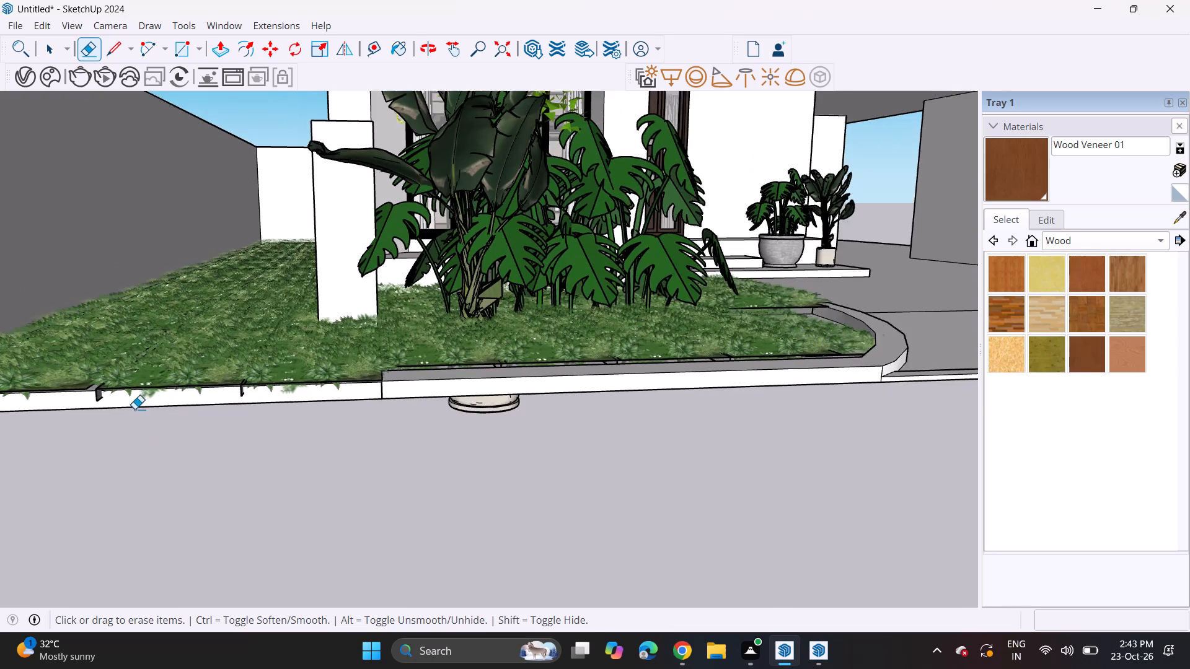
Move the front corner grass tile of the side strip about 6" toward the boundary wall.
{"action": "scroll", "coordinate": [134, 407], "scroll_direction": "down", "scroll_amount": 7}
{"action": "scroll", "coordinate": [134, 406], "scroll_direction": "up", "scroll_amount": 1}
{"action": "scroll", "coordinate": [135, 405], "scroll_direction": "down", "scroll_amount": 12}
{"action": "middle_click_drag", "start_coordinate": [132, 351], "coordinate": [193, 370]}
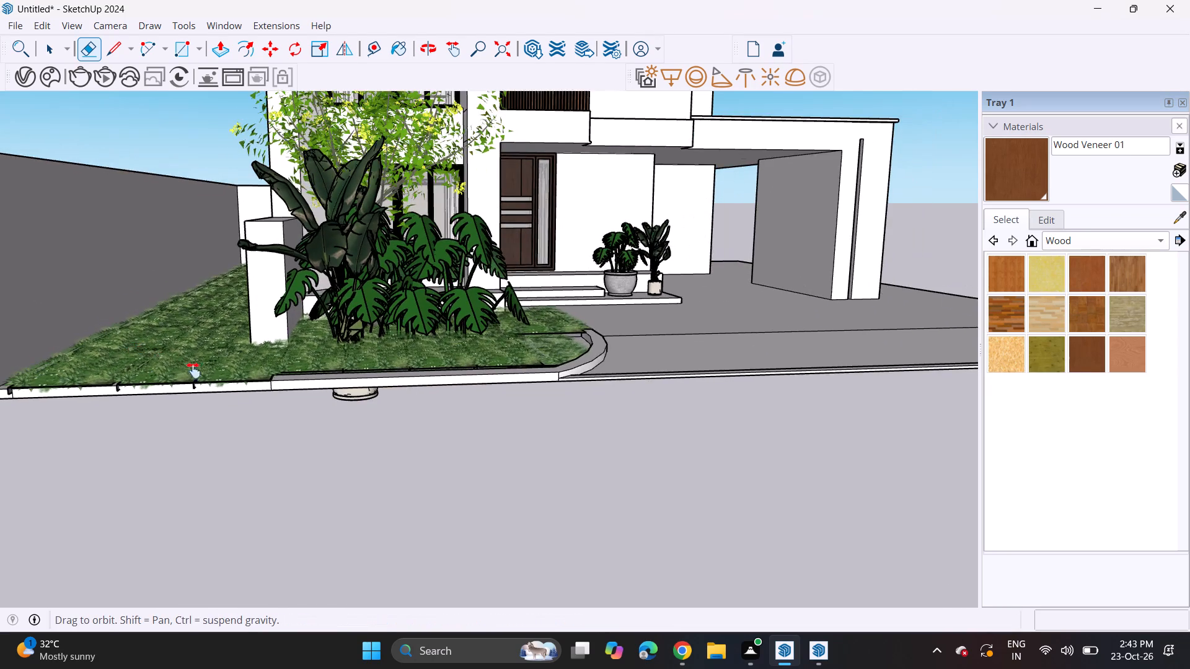
{"action": "middle_click_drag", "start_coordinate": [193, 370], "coordinate": [293, 354]}
{"action": "middle_click_drag", "start_coordinate": [309, 343], "coordinate": [301, 390]}
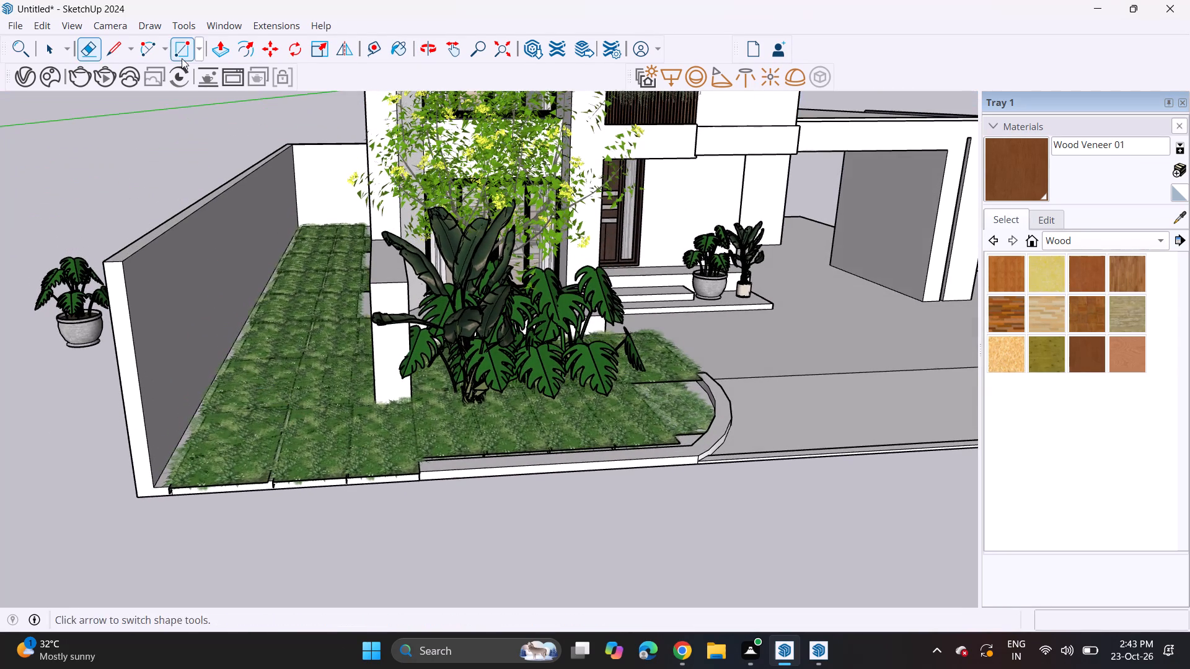
{"action": "left_click", "coordinate": [276, 45]}
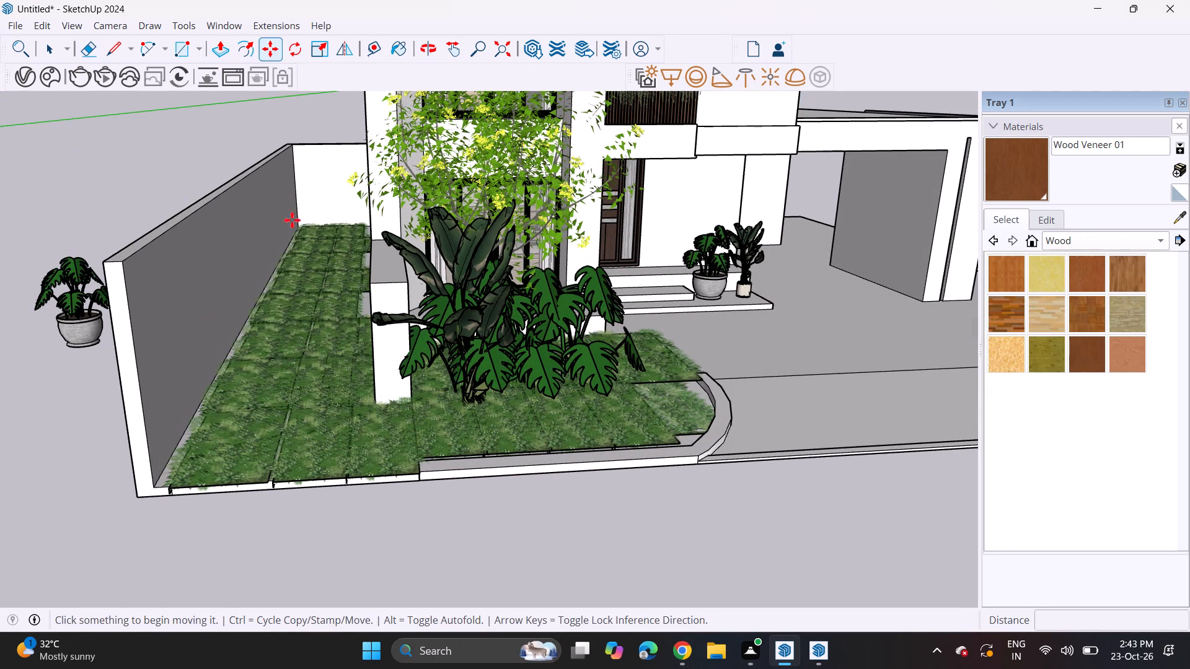
{"action": "key", "text": "space"}
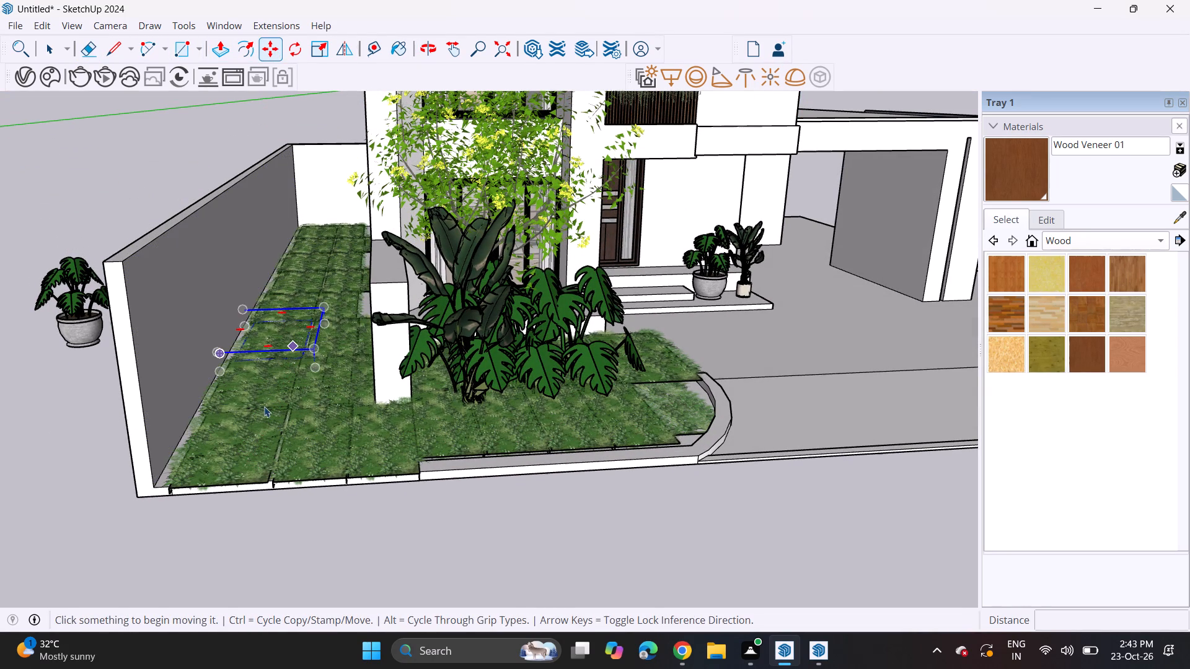
{"action": "key", "text": "space"}
{"action": "left_click", "coordinate": [263, 456]}
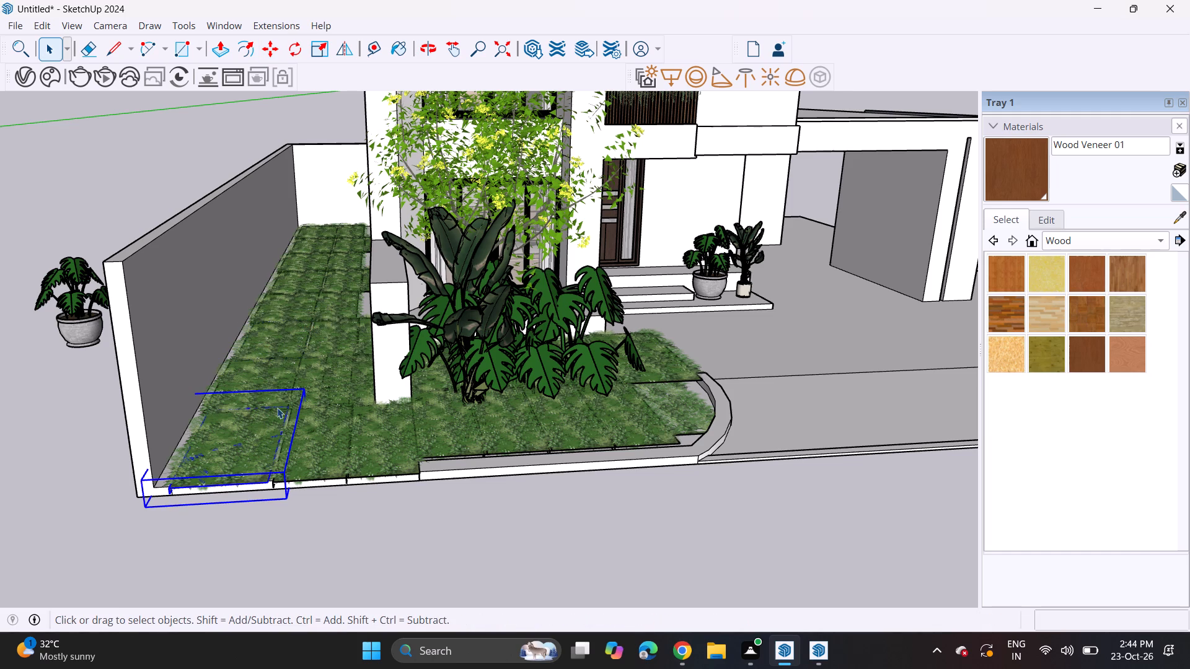
{"action": "key", "text": "m"}
{"action": "left_click", "coordinate": [253, 458]}
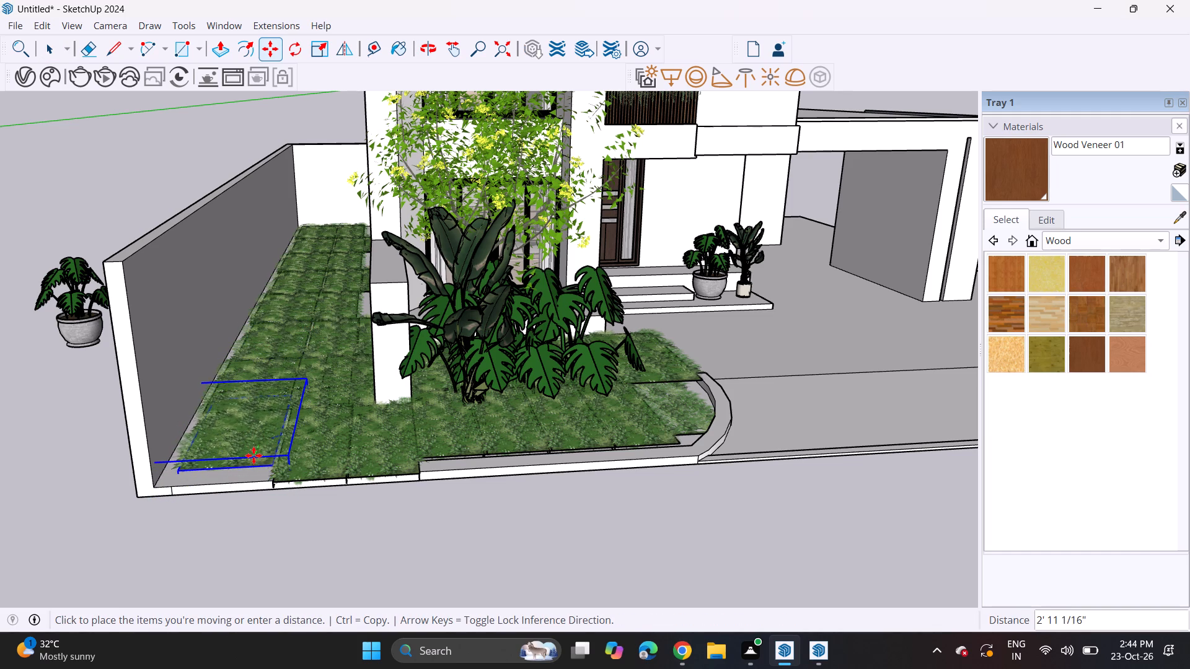
{"action": "left_click", "coordinate": [252, 456]}
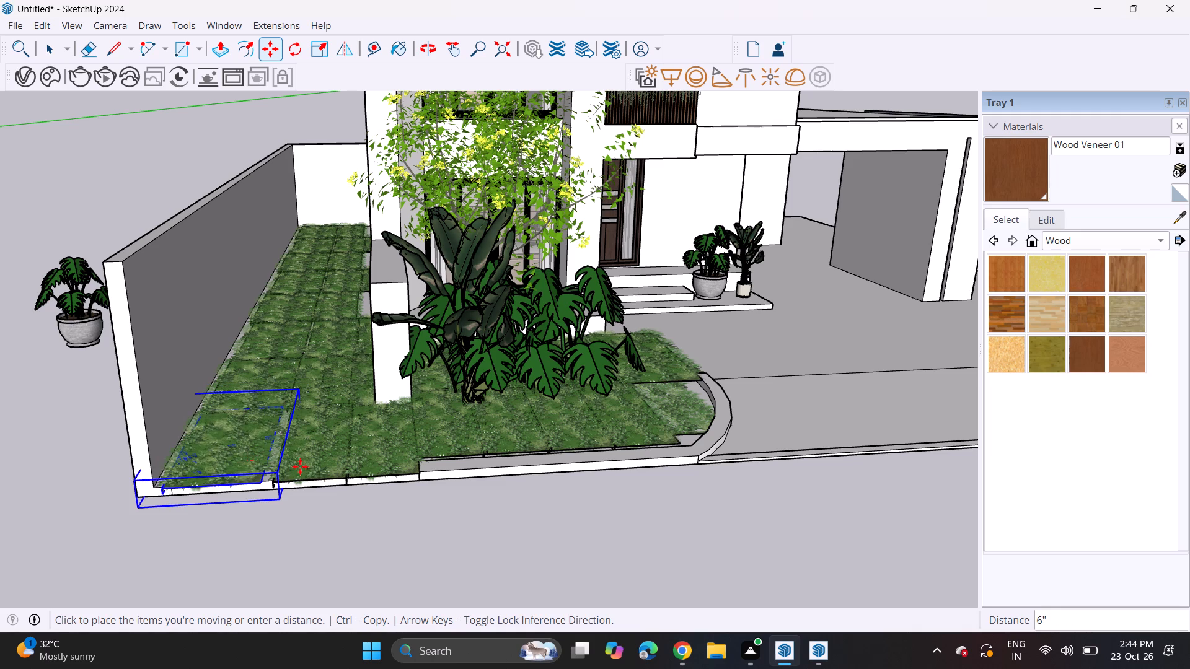
{"action": "key", "text": "space"}
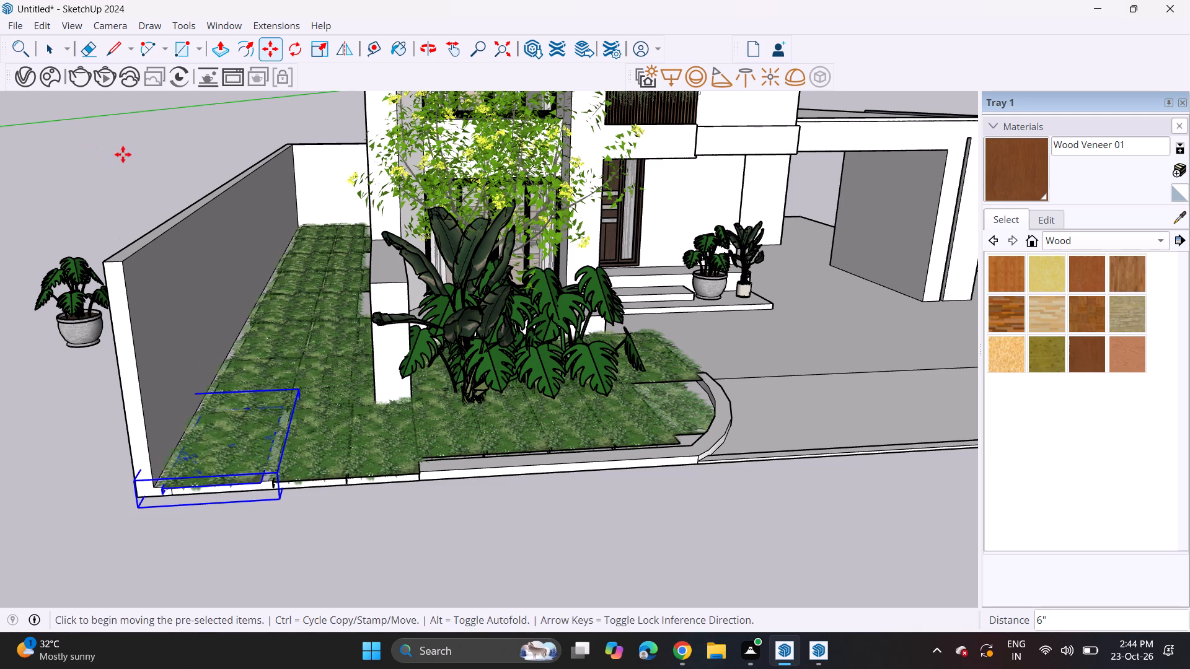
Push/Pull the side strip's front curb face outward about 8 11/16" and extend the boundary wall's front end by the same distance.
{"action": "left_click", "coordinate": [221, 51]}
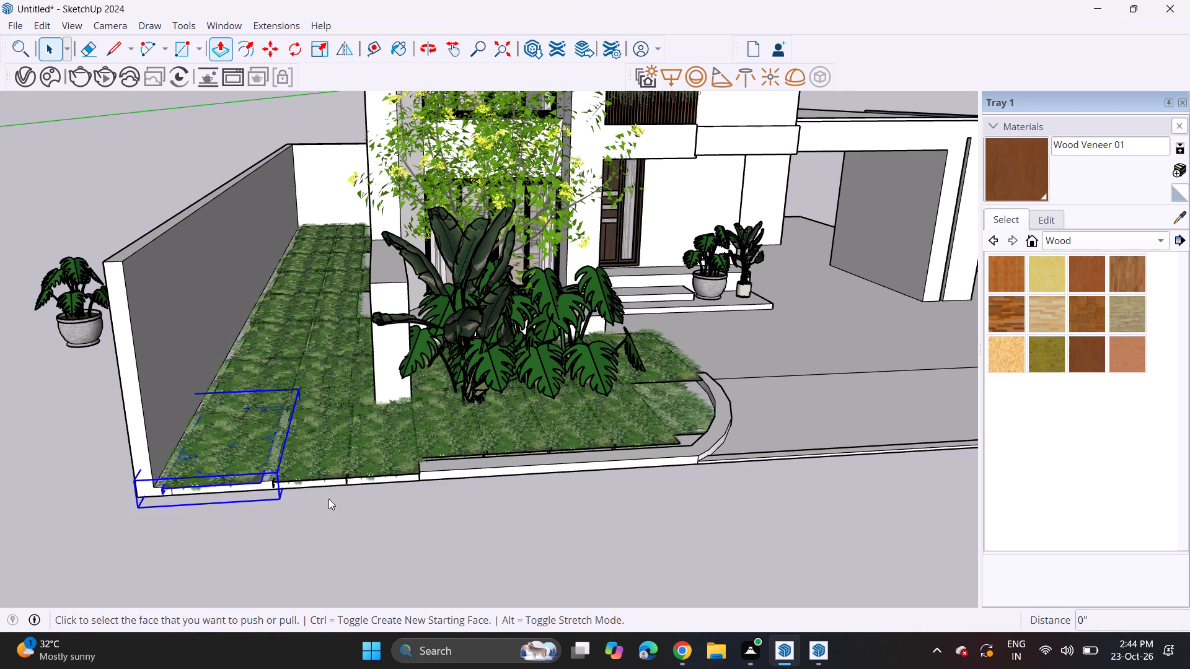
{"action": "left_click", "coordinate": [357, 482]}
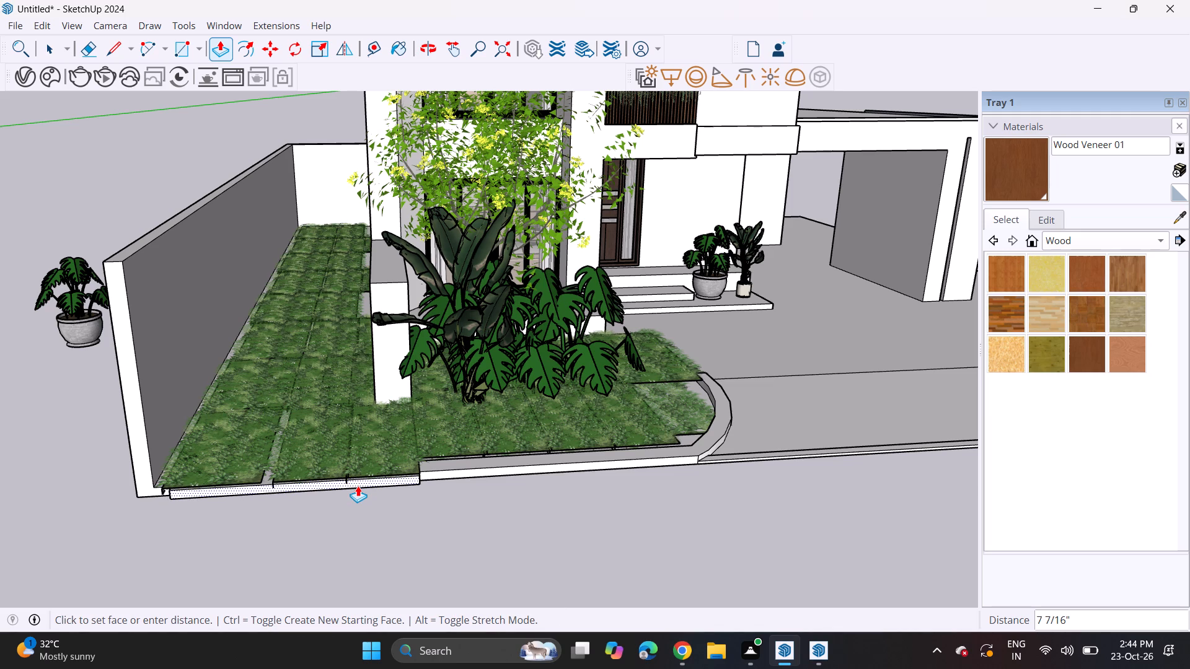
{"action": "left_click", "coordinate": [358, 487]}
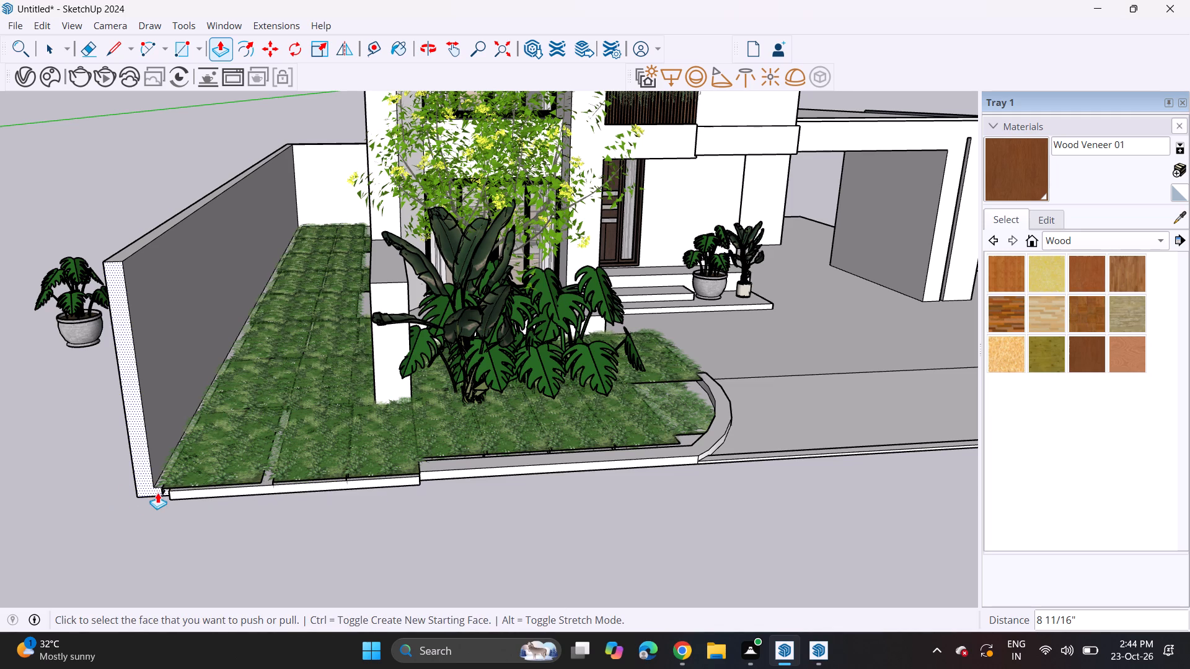
{"action": "double_click", "coordinate": [154, 493]}
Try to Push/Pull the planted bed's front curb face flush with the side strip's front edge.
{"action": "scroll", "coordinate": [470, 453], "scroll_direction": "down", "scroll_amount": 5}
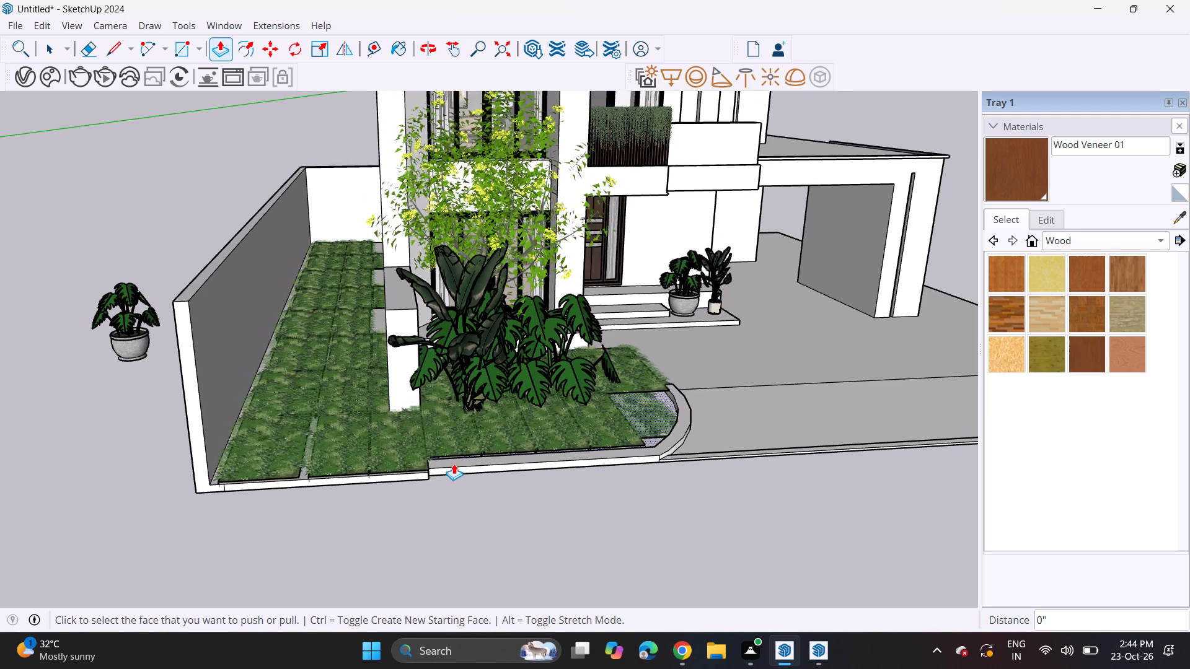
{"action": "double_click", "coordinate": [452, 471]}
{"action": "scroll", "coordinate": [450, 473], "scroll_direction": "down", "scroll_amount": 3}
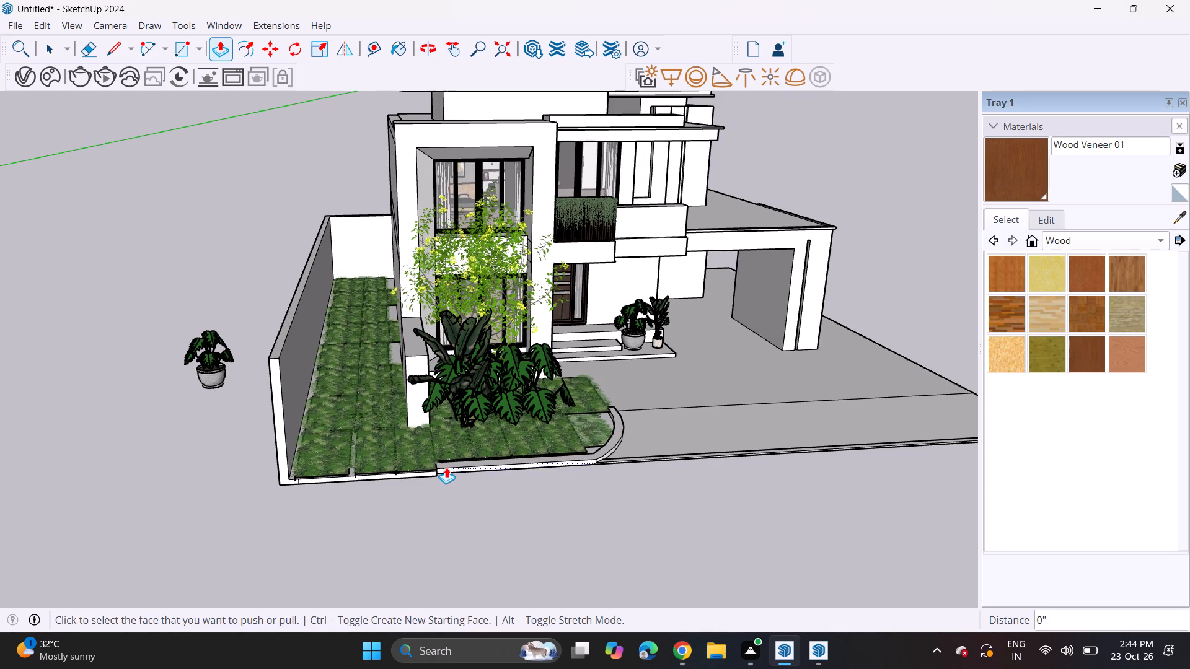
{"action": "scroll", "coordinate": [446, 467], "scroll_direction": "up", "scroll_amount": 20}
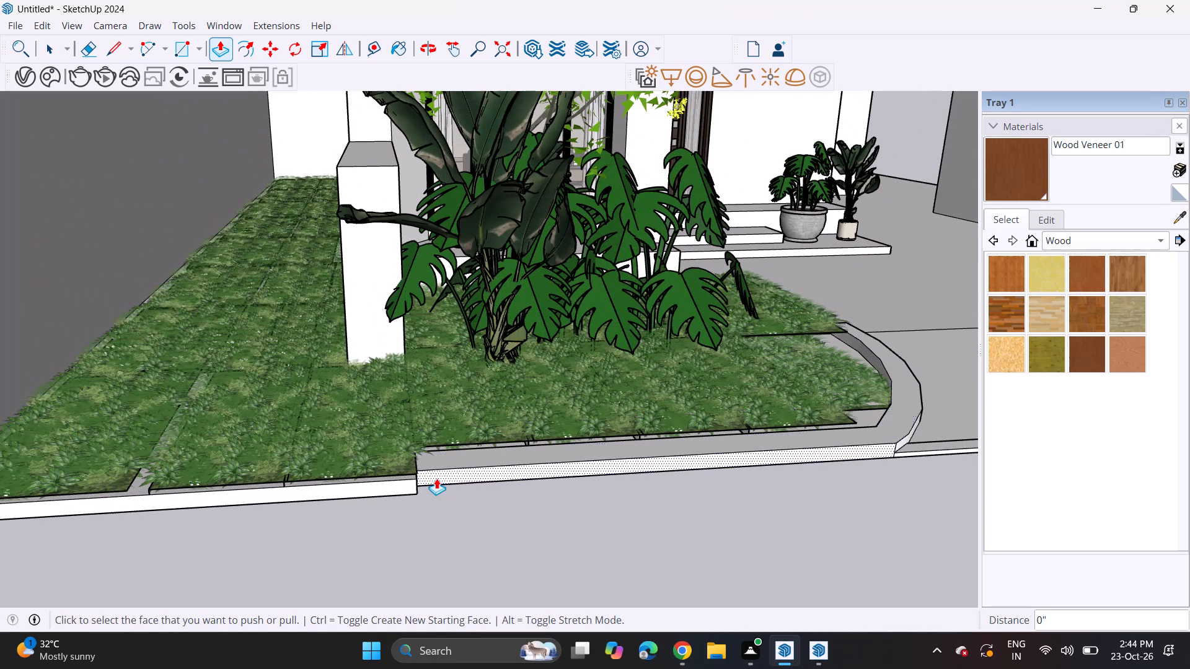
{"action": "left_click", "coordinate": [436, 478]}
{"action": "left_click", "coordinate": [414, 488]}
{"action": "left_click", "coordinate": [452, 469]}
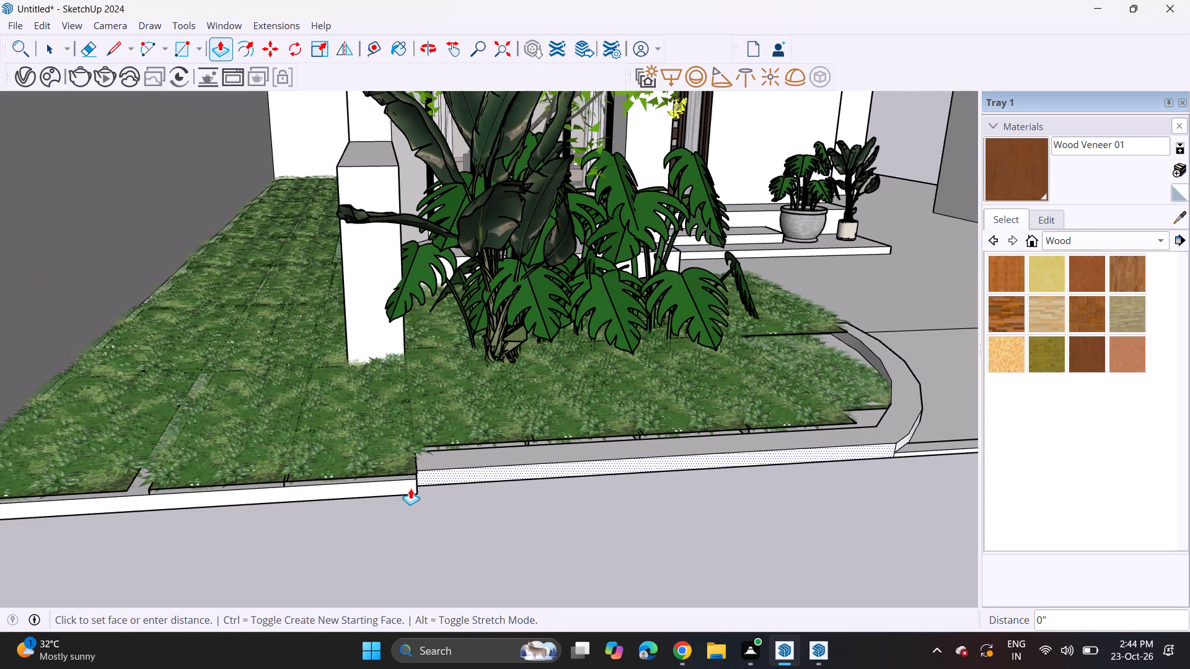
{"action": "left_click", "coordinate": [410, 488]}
Move the second front-row grass tile about 1' 3/4" toward the boundary wall to close the gap beside the corner tile.
{"action": "scroll", "coordinate": [293, 476], "scroll_direction": "down", "scroll_amount": 8}
{"action": "scroll", "coordinate": [195, 452], "scroll_direction": "down", "scroll_amount": 7}
{"action": "scroll", "coordinate": [248, 453], "scroll_direction": "down", "scroll_amount": 7}
{"action": "middle_click_drag", "start_coordinate": [326, 450], "coordinate": [283, 427], "text": "shift"}
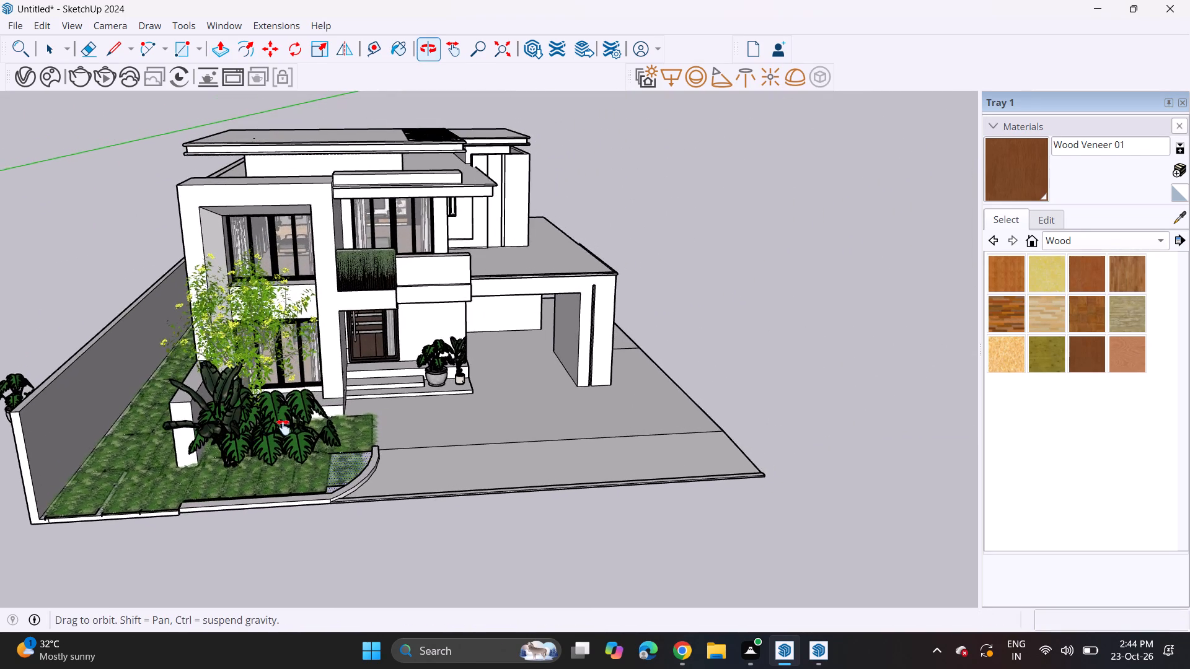
{"action": "middle_click_drag", "start_coordinate": [283, 427], "coordinate": [356, 398], "text": "shift"}
{"action": "scroll", "coordinate": [262, 398], "scroll_direction": "up", "scroll_amount": 18}
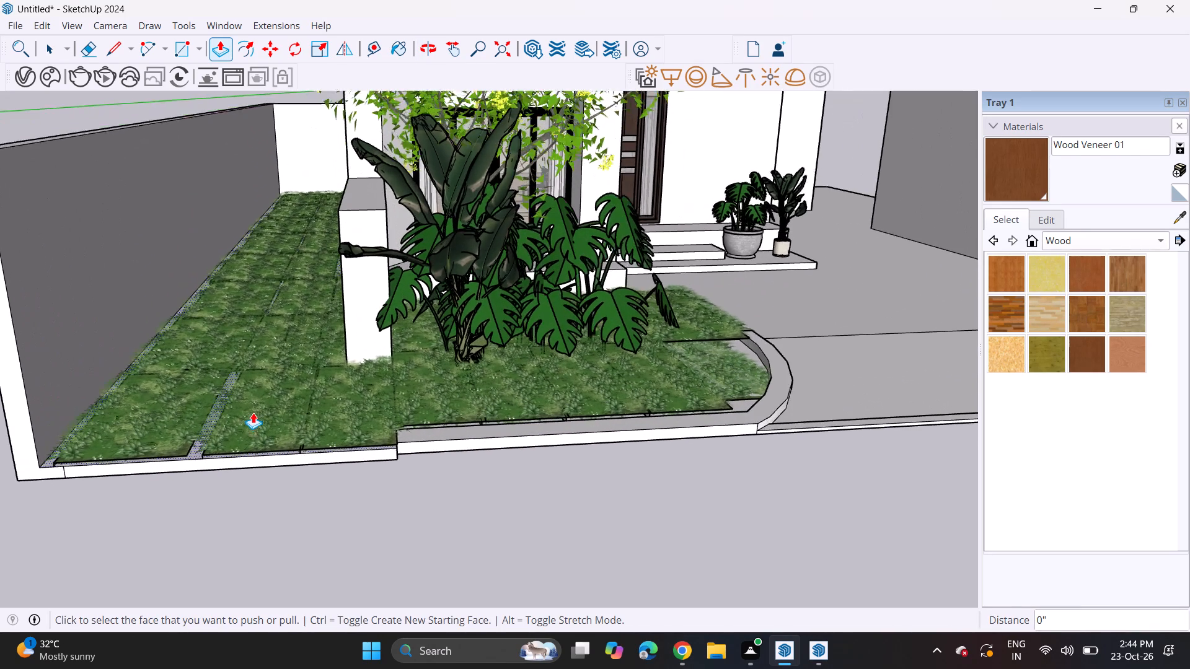
{"action": "key", "text": "space"}
{"action": "left_click", "coordinate": [255, 413]}
{"action": "left_click", "coordinate": [254, 421]}
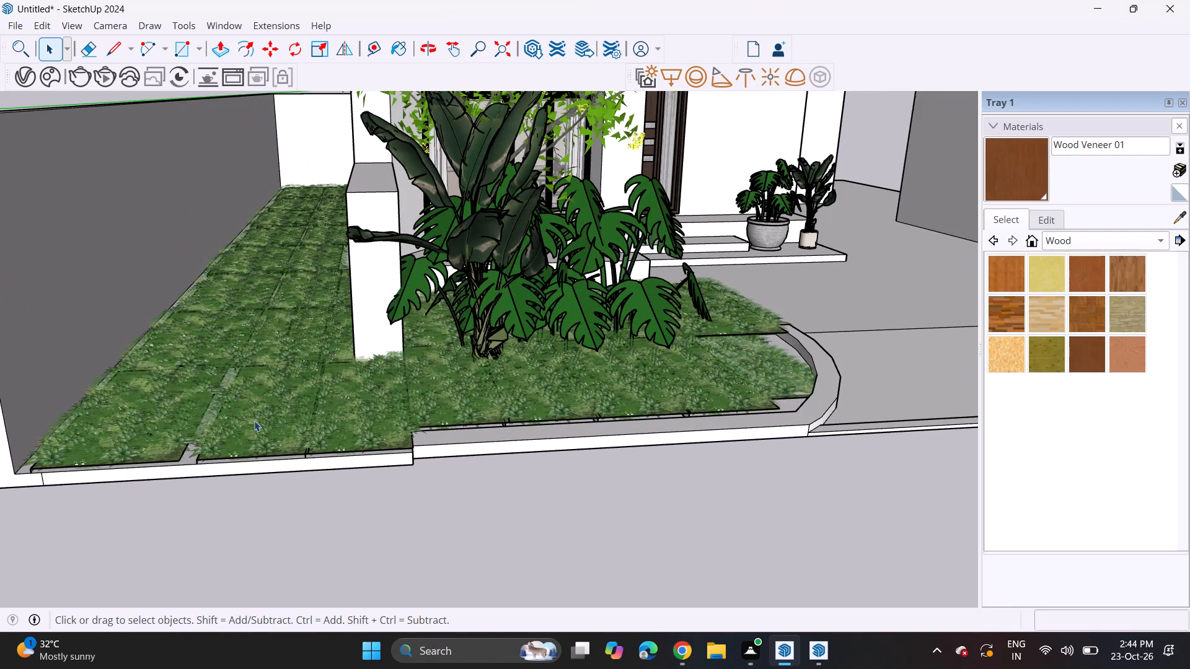
{"action": "key", "text": "m"}
{"action": "left_click", "coordinate": [281, 423]}
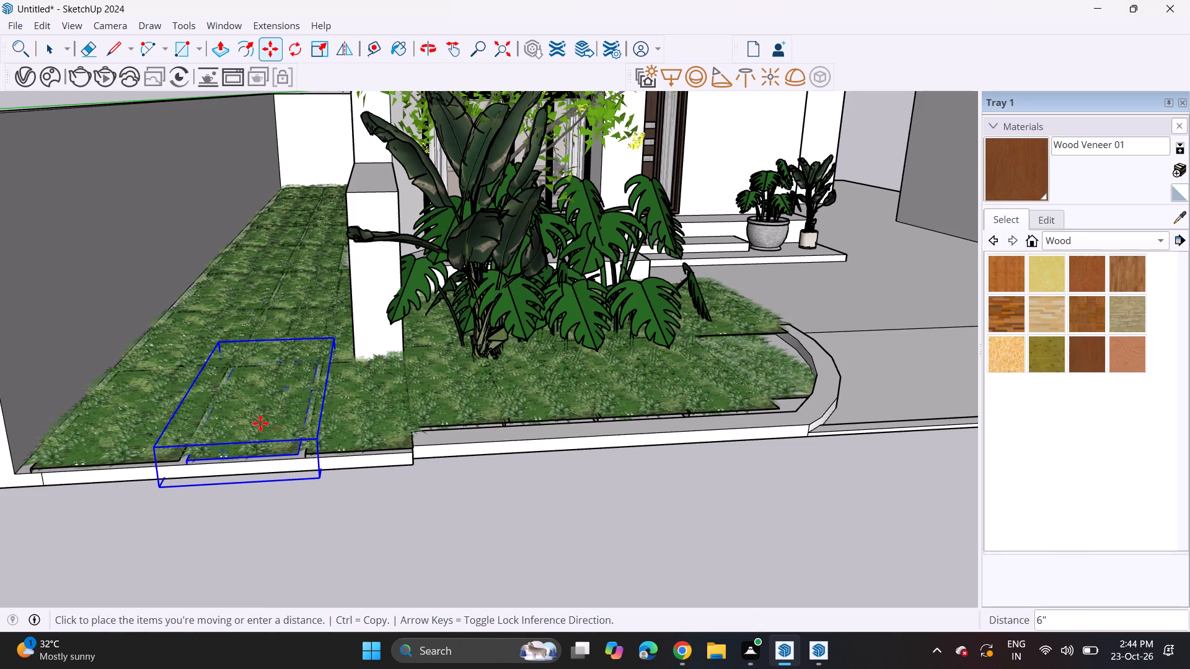
{"action": "left_click", "coordinate": [260, 423]}
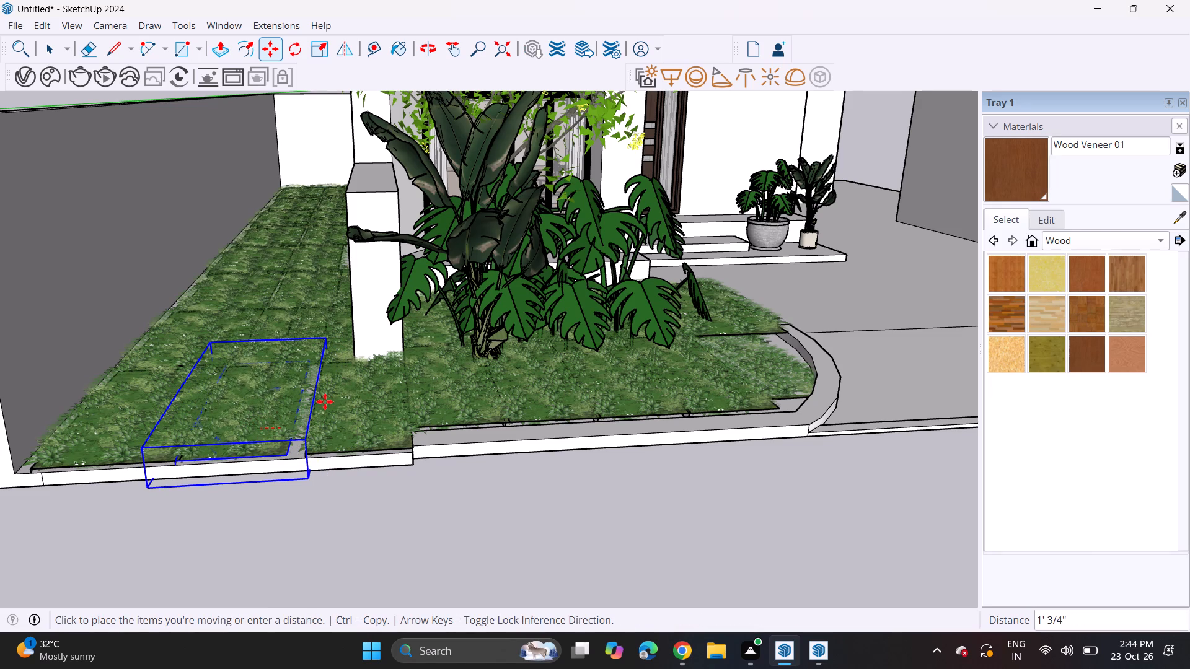
{"action": "key", "text": "space"}
Move the front grass tile at the white pillar's base about 1' 2 3/8" toward the boundary wall, against its neighbouring tile.
{"action": "left_click", "coordinate": [372, 417]}
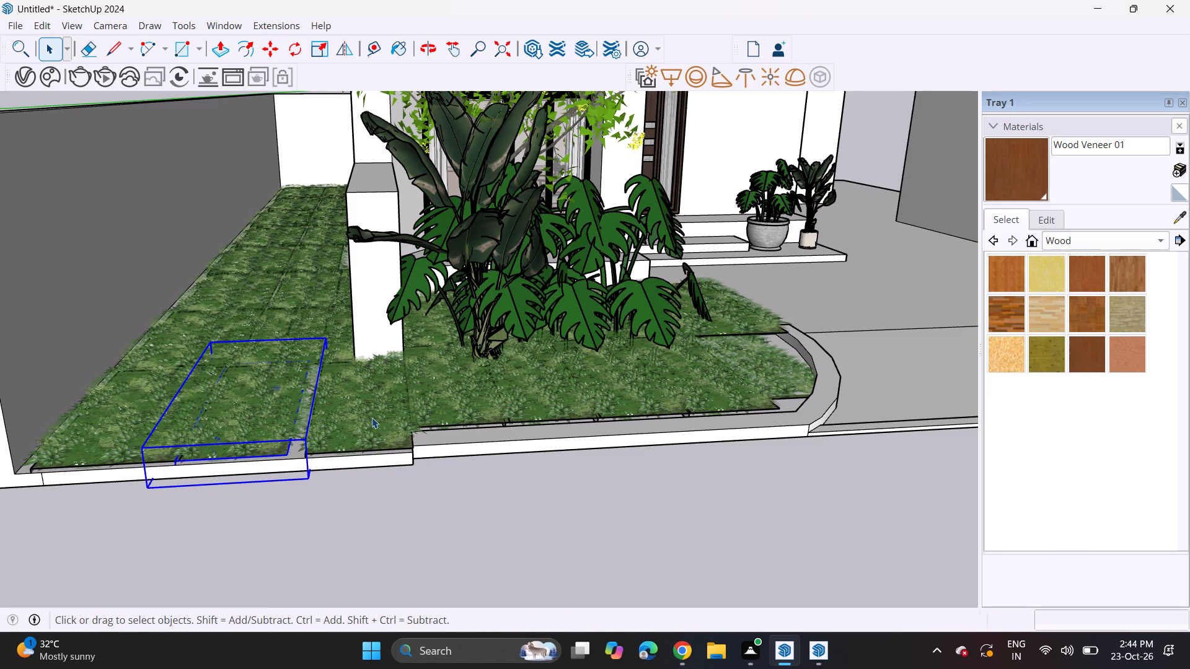
{"action": "key", "text": "m"}
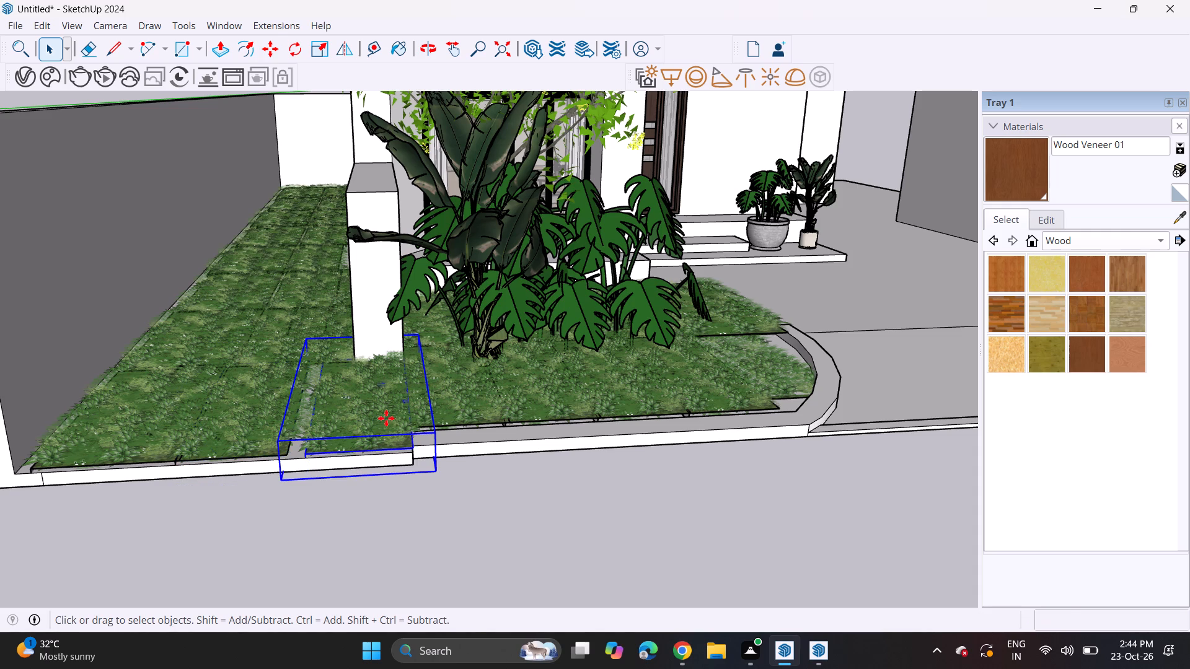
{"action": "left_click", "coordinate": [397, 405]}
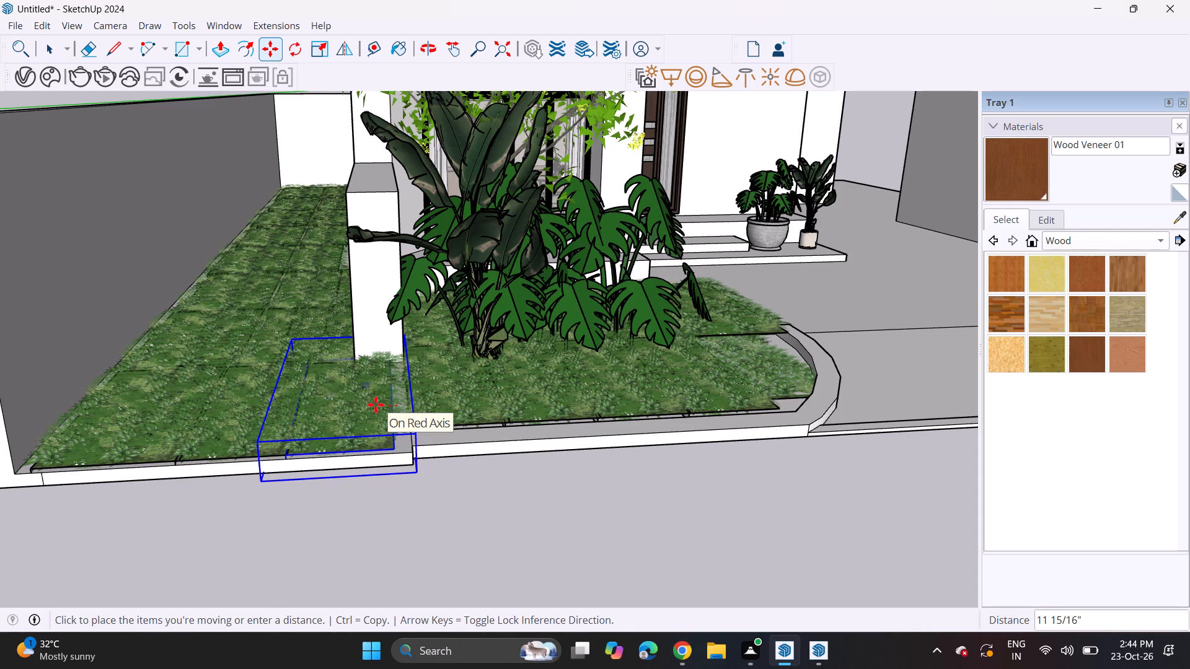
{"action": "left_click", "coordinate": [376, 404]}
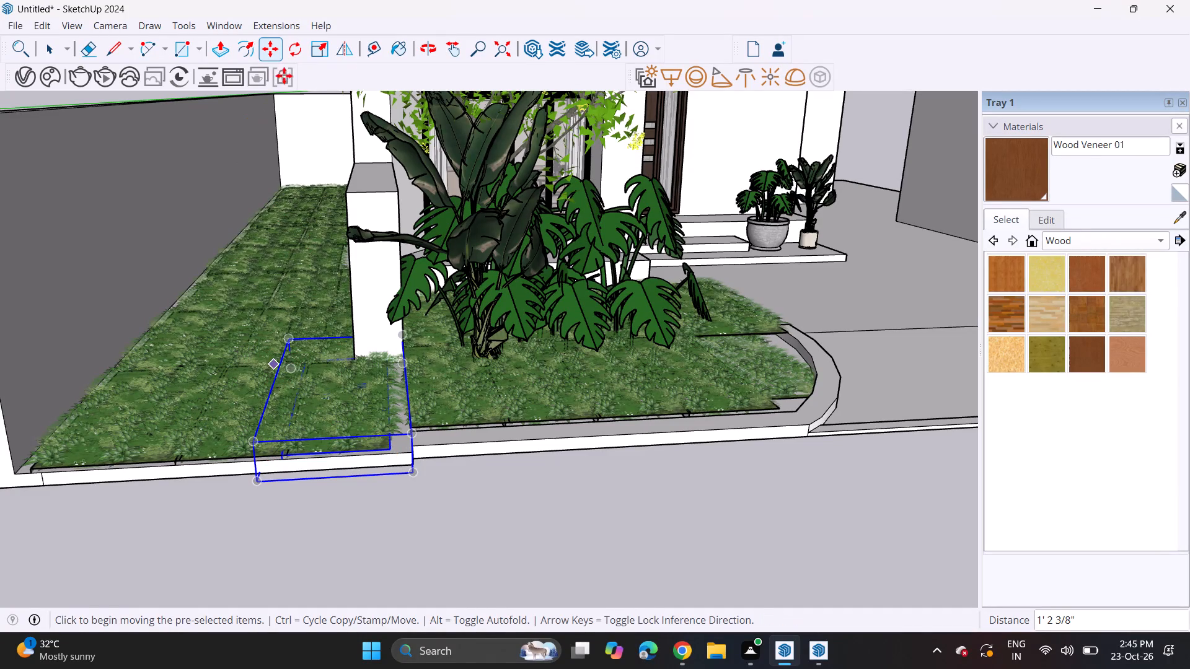
Scale the grass tile at the pillar's base by 1.21 along the red axis, toward the planted bed.
{"action": "left_click", "coordinate": [320, 43]}
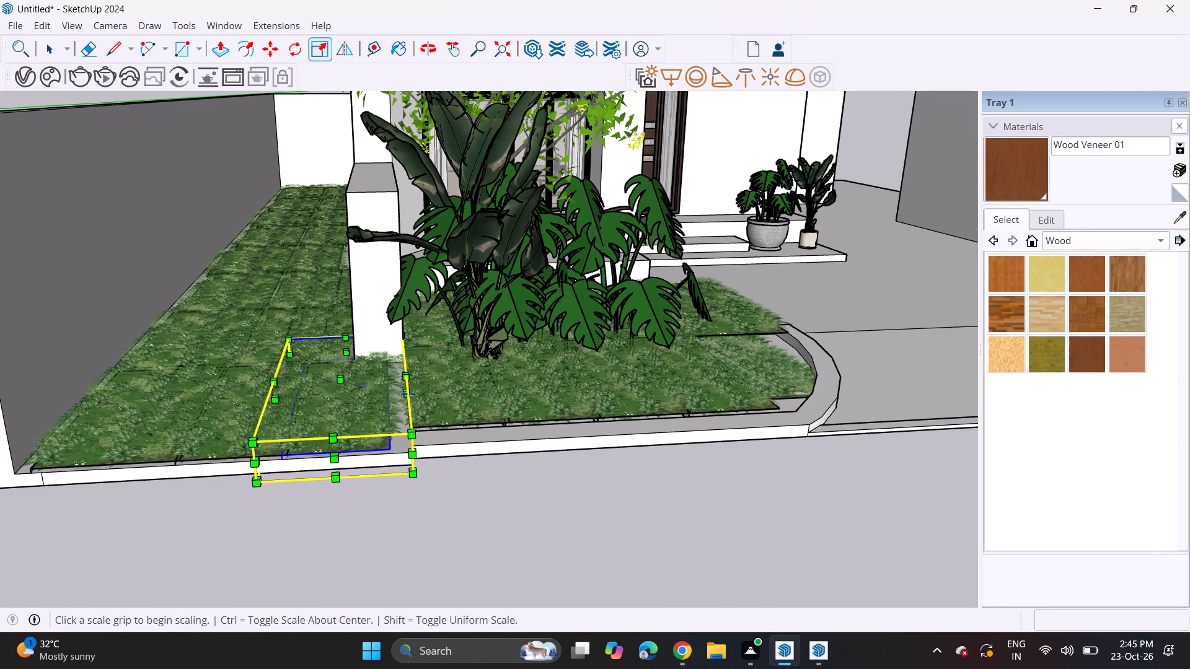
{"action": "left_click", "coordinate": [408, 394]}
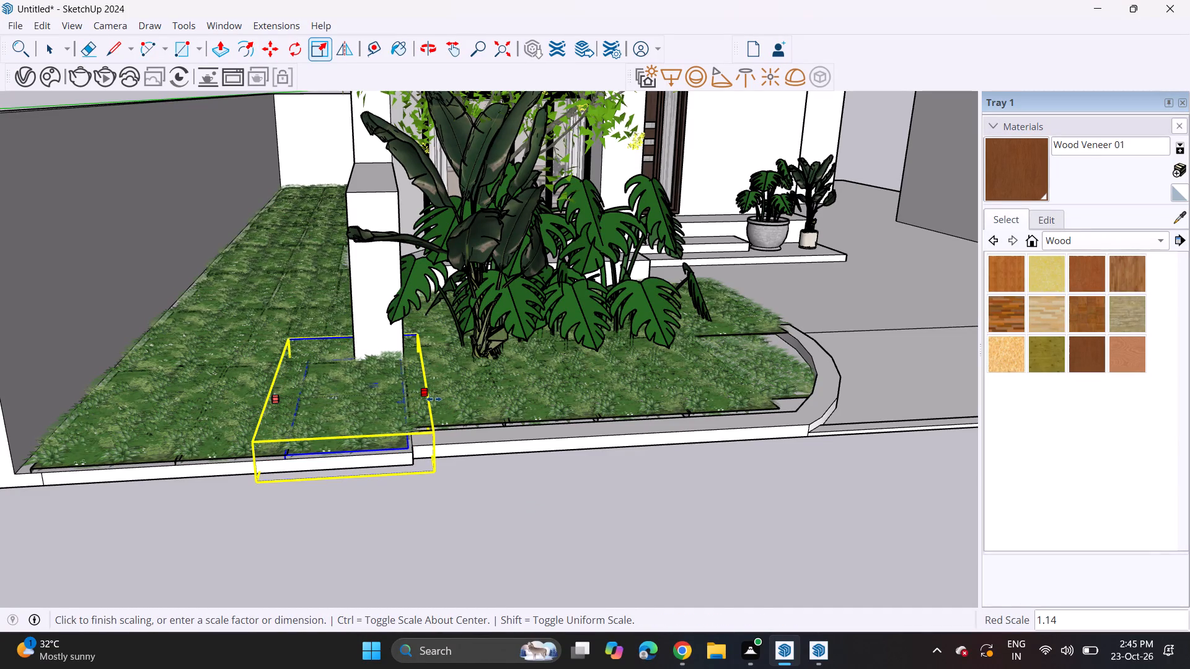
{"action": "left_click", "coordinate": [434, 399]}
{"action": "key", "text": "space"}
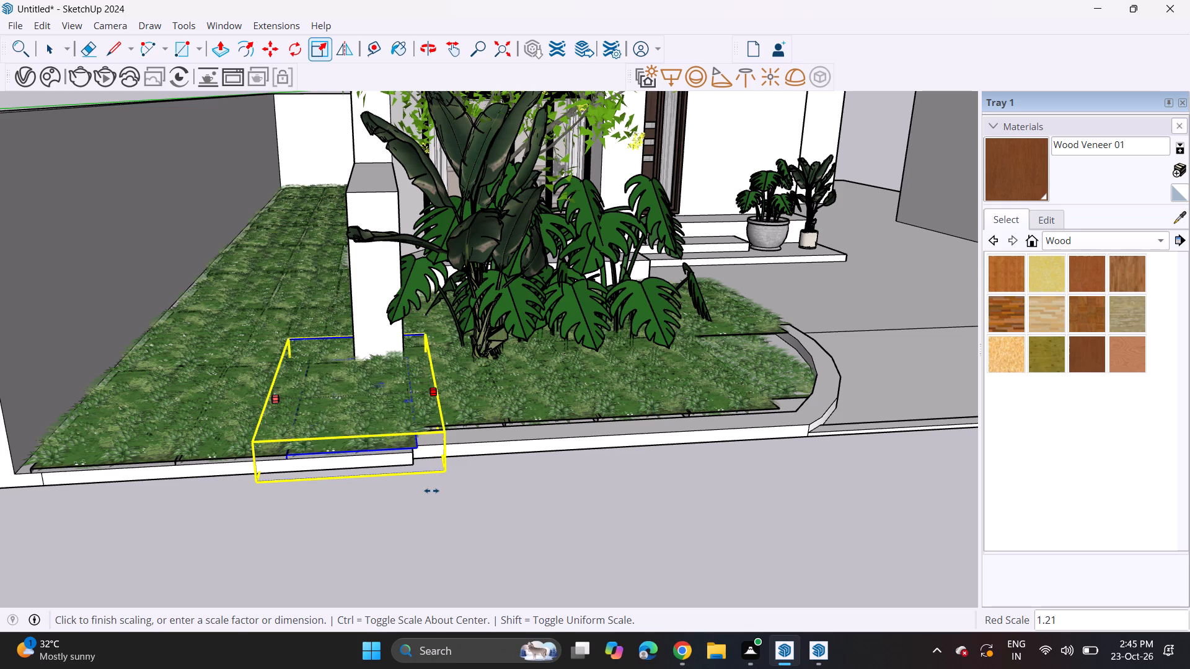
{"action": "left_click", "coordinate": [371, 504]}
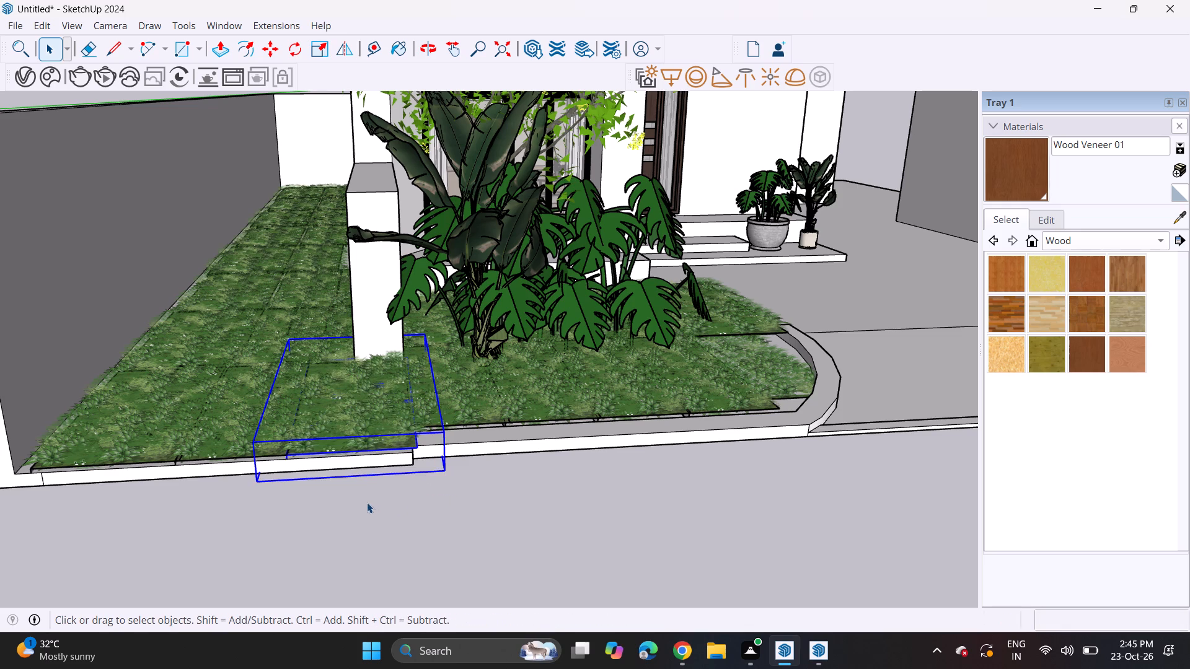
Examine the whole house exterior, its grass areas, boundary wall and surroundings from the front and the side.
{"action": "scroll", "coordinate": [366, 502], "scroll_direction": "down", "scroll_amount": 14}
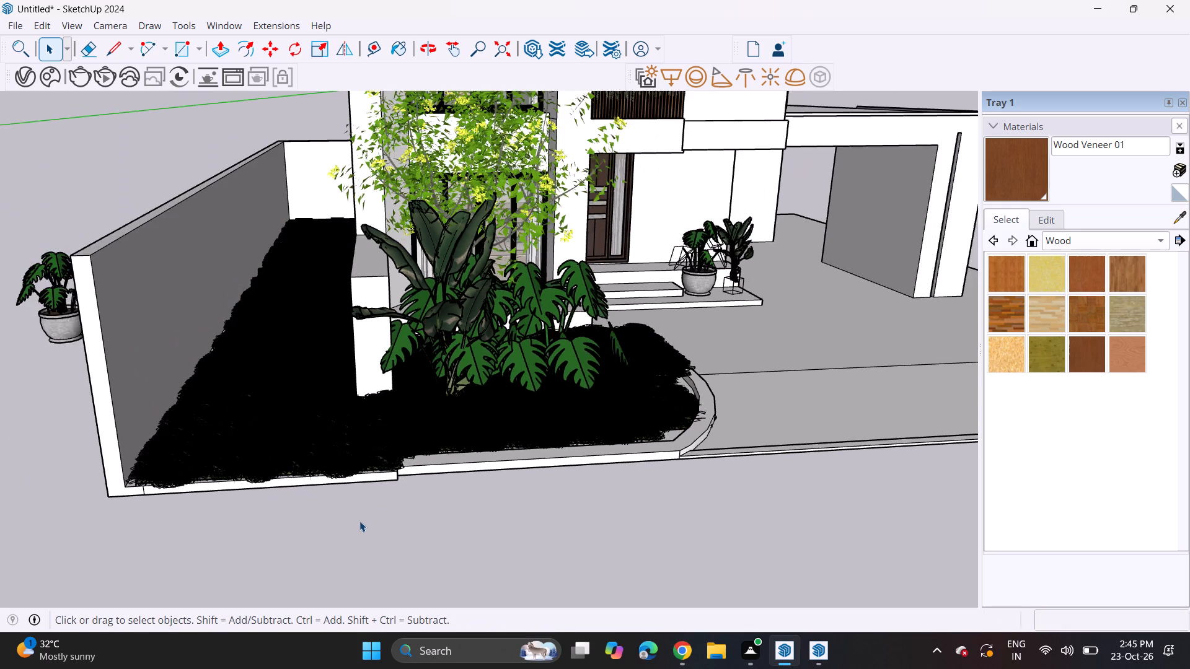
{"action": "scroll", "coordinate": [359, 521], "scroll_direction": "down", "scroll_amount": 20}
{"action": "left_click", "coordinate": [738, 250]}
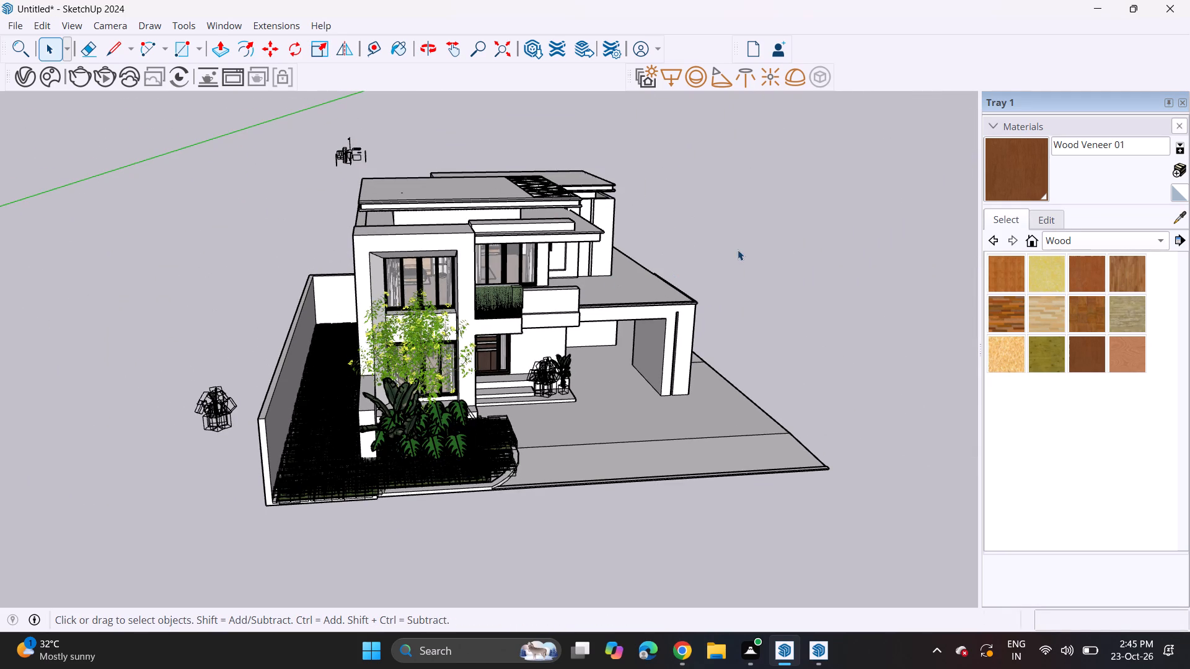
{"action": "middle_click_drag", "start_coordinate": [605, 376], "coordinate": [573, 330]}
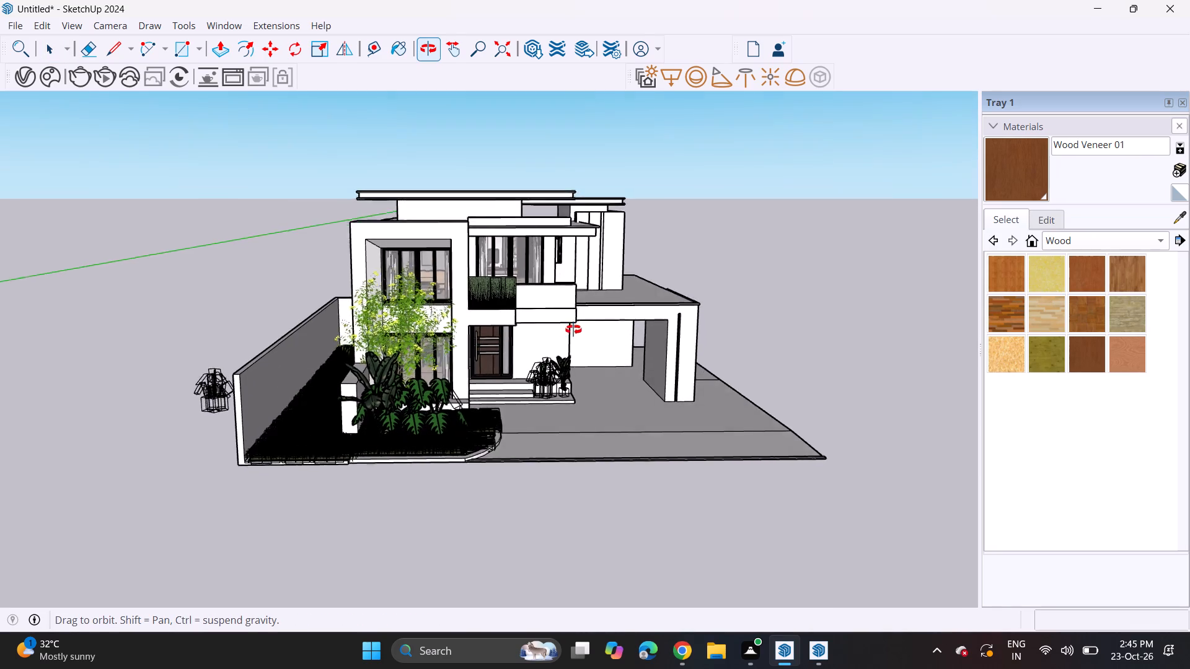
{"action": "middle_click_drag", "start_coordinate": [573, 330], "coordinate": [673, 345]}
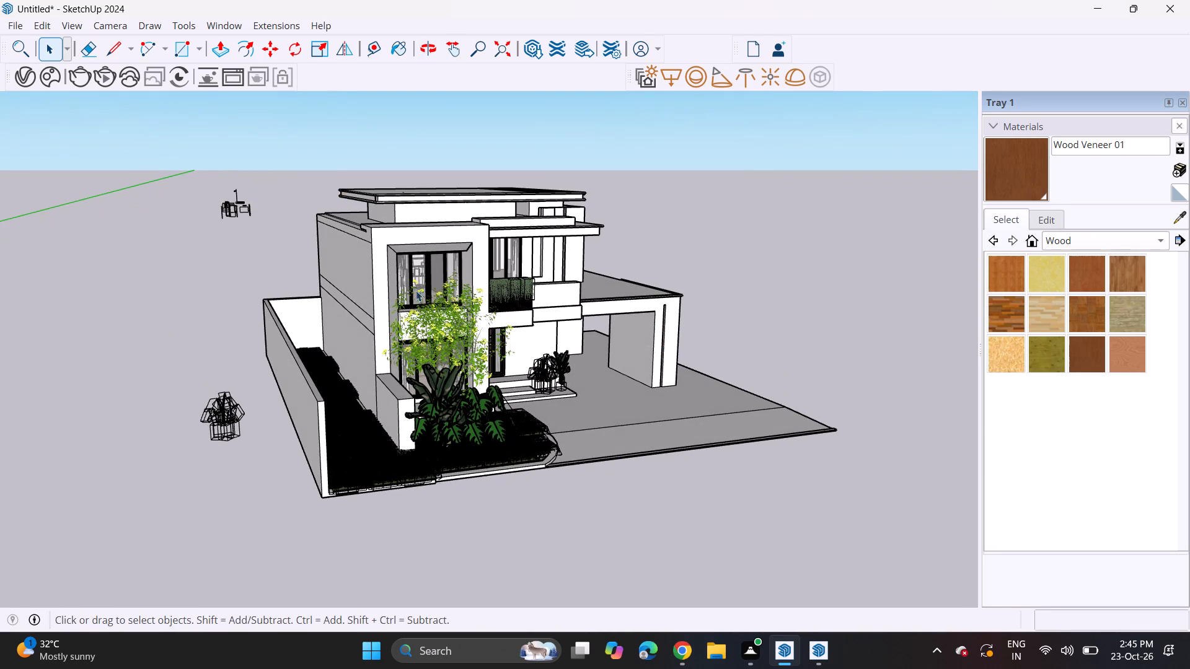
{"action": "scroll", "coordinate": [309, 224], "scroll_direction": "up", "scroll_amount": 5}
{"action": "scroll", "coordinate": [197, 189], "scroll_direction": "up", "scroll_amount": 6}
{"action": "scroll", "coordinate": [186, 183], "scroll_direction": "down", "scroll_amount": 4}
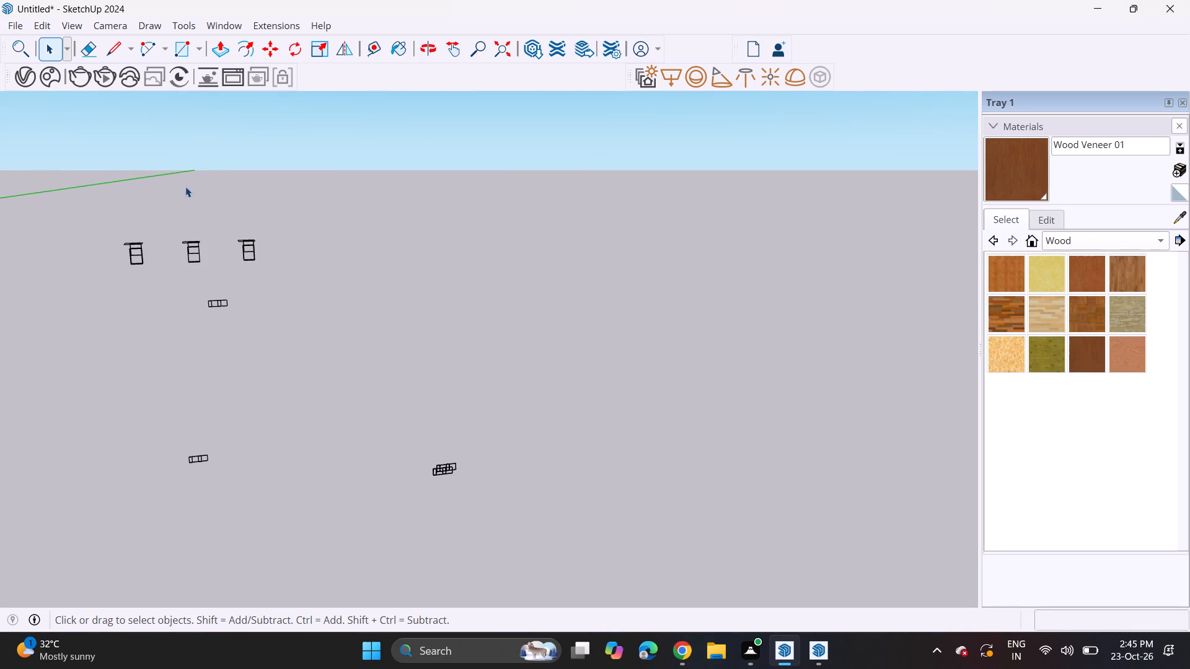
{"action": "scroll", "coordinate": [188, 237], "scroll_direction": "up", "scroll_amount": 3}
{"action": "scroll", "coordinate": [188, 237], "scroll_direction": "down", "scroll_amount": 6}
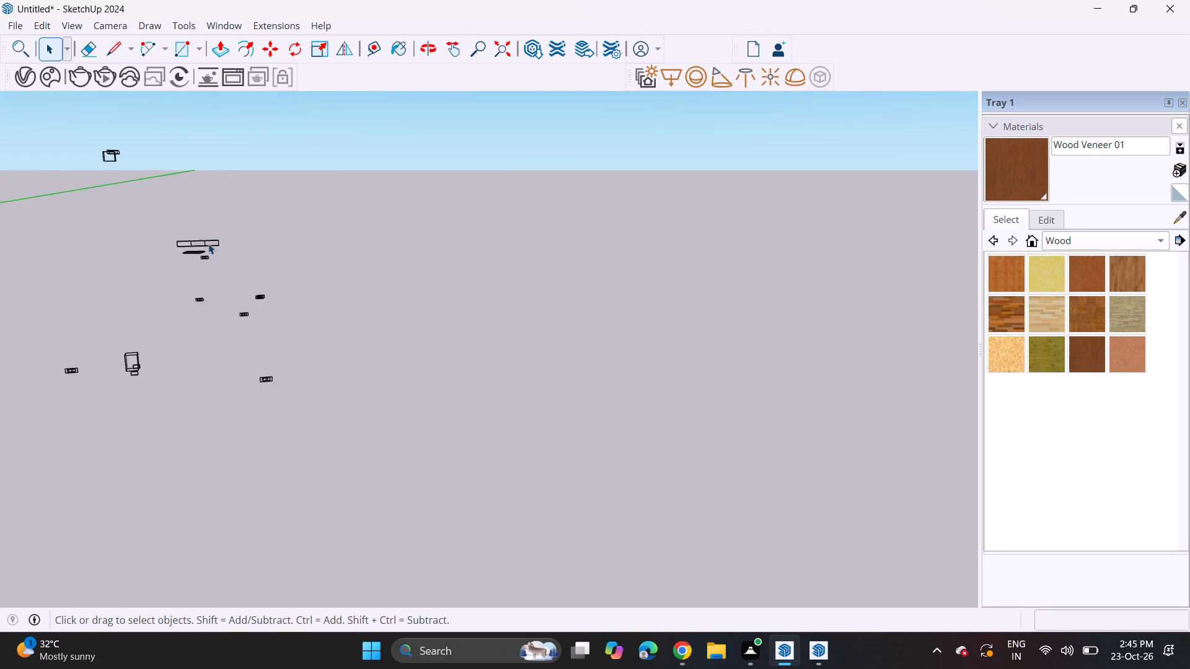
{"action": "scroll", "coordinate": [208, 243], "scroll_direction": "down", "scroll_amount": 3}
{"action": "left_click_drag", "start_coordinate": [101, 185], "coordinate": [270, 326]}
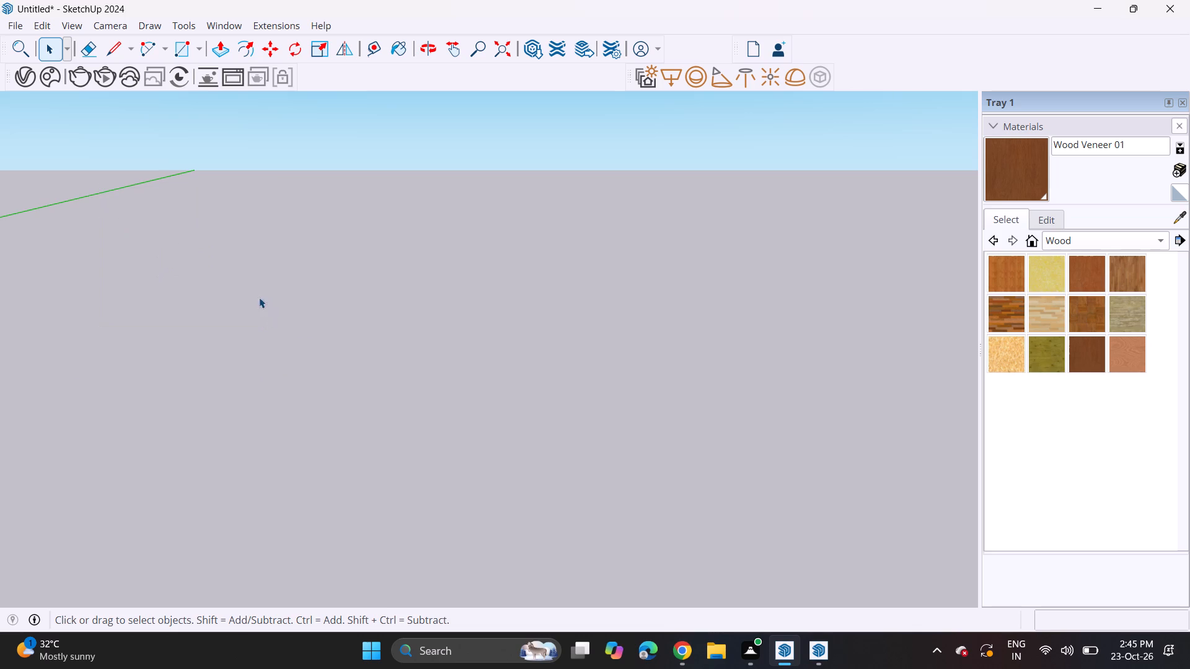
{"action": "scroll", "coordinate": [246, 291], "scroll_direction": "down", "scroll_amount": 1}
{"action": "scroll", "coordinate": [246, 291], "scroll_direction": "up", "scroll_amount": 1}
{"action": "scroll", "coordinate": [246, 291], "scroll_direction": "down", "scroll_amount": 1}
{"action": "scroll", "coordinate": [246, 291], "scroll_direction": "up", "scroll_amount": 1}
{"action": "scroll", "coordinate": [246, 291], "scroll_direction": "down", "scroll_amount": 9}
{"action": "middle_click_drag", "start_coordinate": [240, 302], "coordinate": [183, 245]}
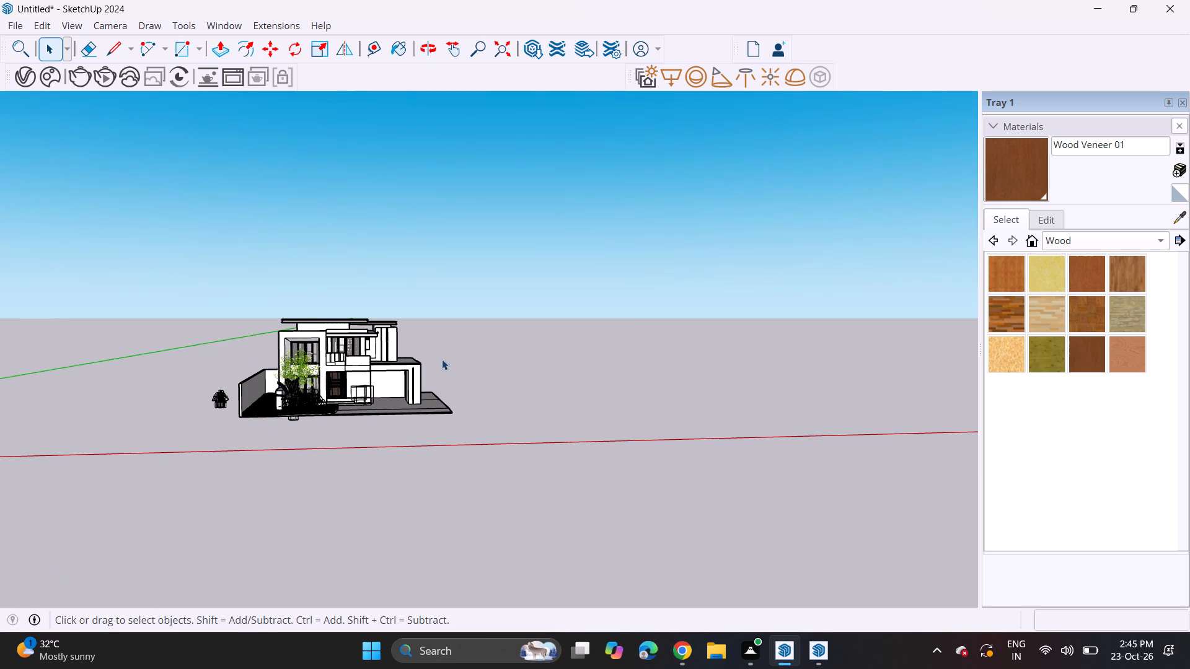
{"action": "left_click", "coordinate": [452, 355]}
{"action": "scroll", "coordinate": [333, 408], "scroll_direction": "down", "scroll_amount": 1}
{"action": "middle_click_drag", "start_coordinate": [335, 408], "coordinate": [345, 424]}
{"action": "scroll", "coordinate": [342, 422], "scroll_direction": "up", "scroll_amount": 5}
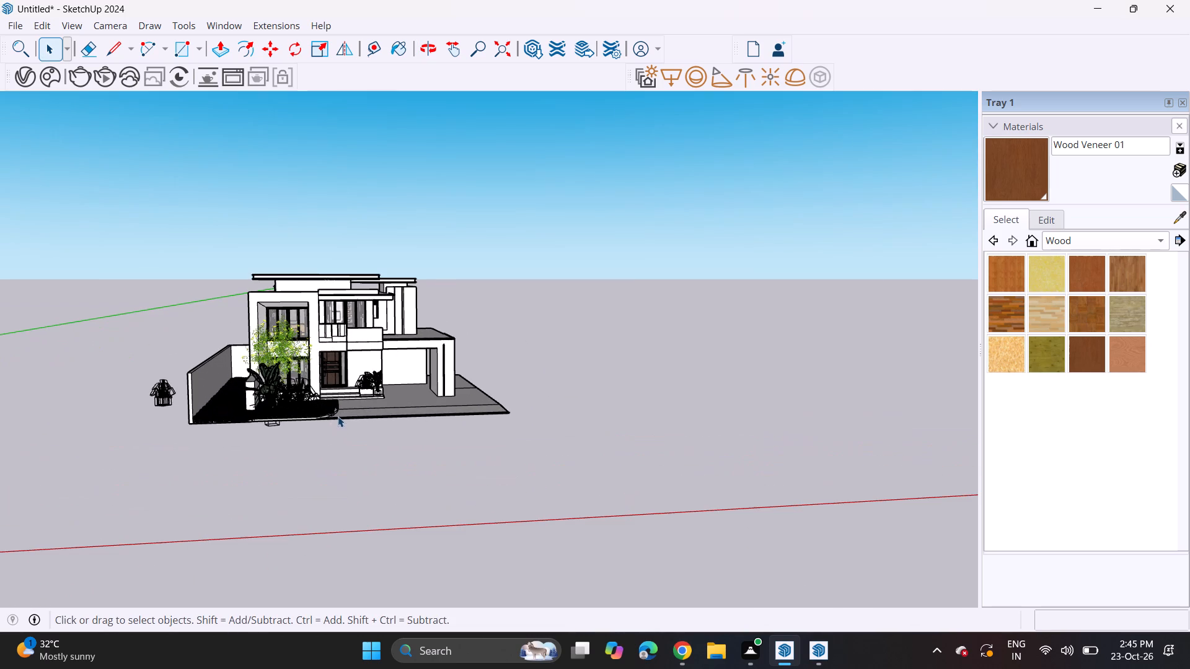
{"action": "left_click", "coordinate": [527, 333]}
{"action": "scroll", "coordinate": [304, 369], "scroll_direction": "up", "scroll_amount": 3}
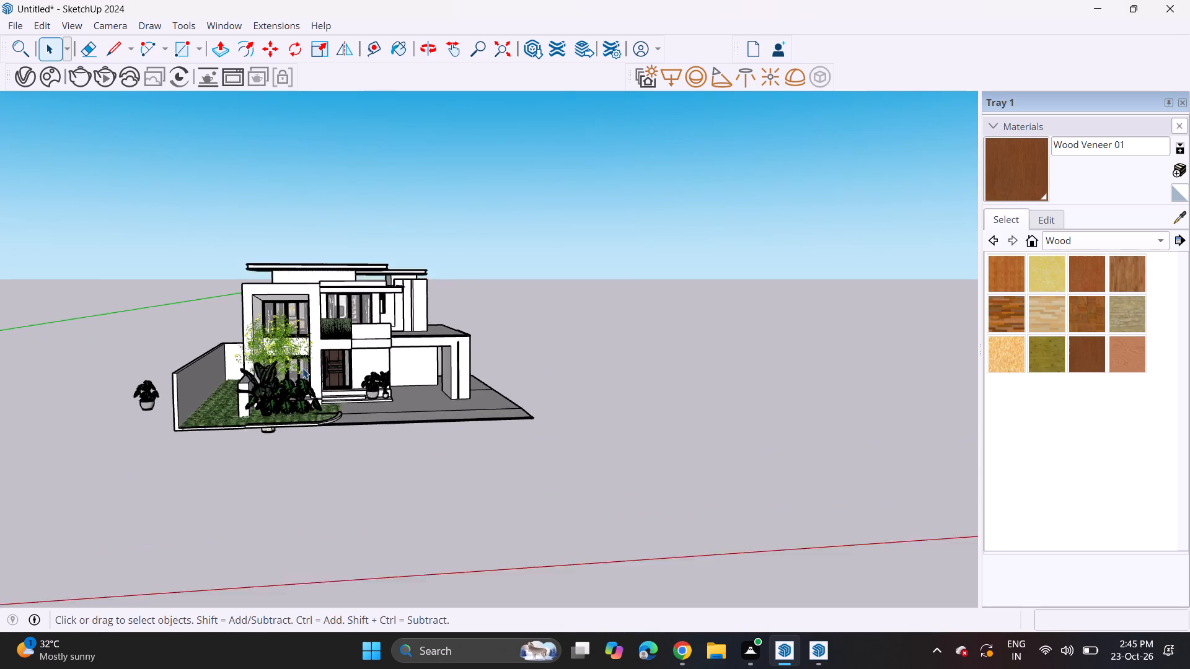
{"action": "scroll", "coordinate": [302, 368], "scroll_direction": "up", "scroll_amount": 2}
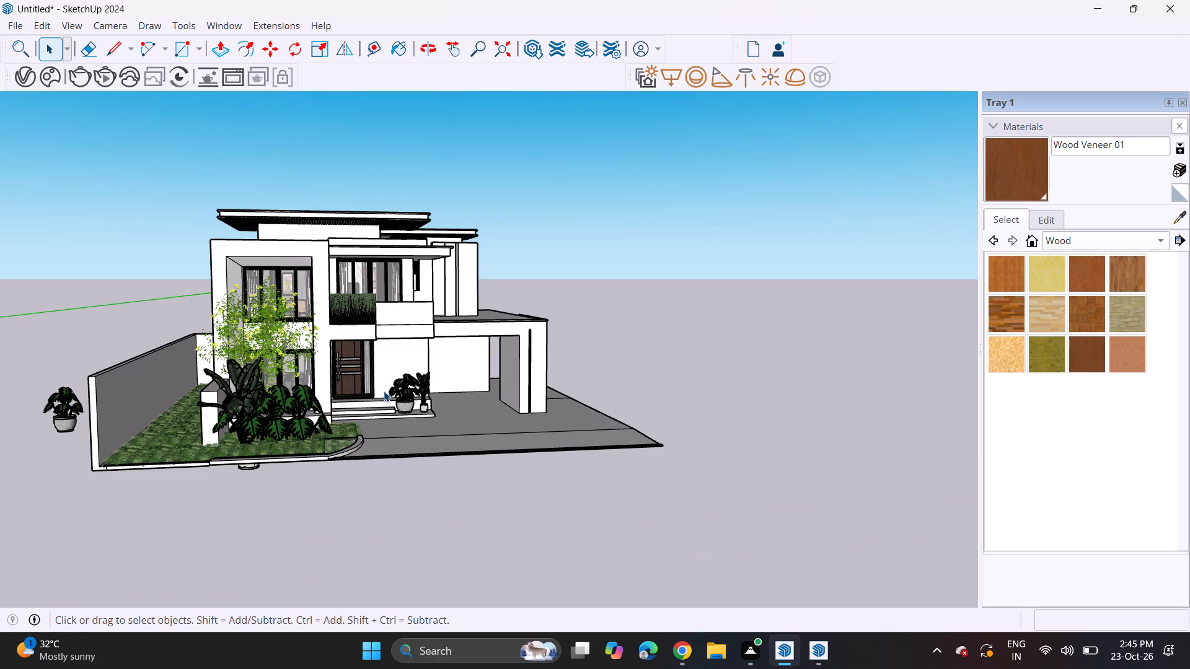
Copy the grass tiles along the side boundary wall about 104' 1 3/16" across the driveway to the plot's opposite edge, beside the carport.
{"action": "scroll", "coordinate": [488, 439], "scroll_direction": "down", "scroll_amount": 6}
{"action": "middle_click_drag", "start_coordinate": [480, 427], "coordinate": [478, 473]}
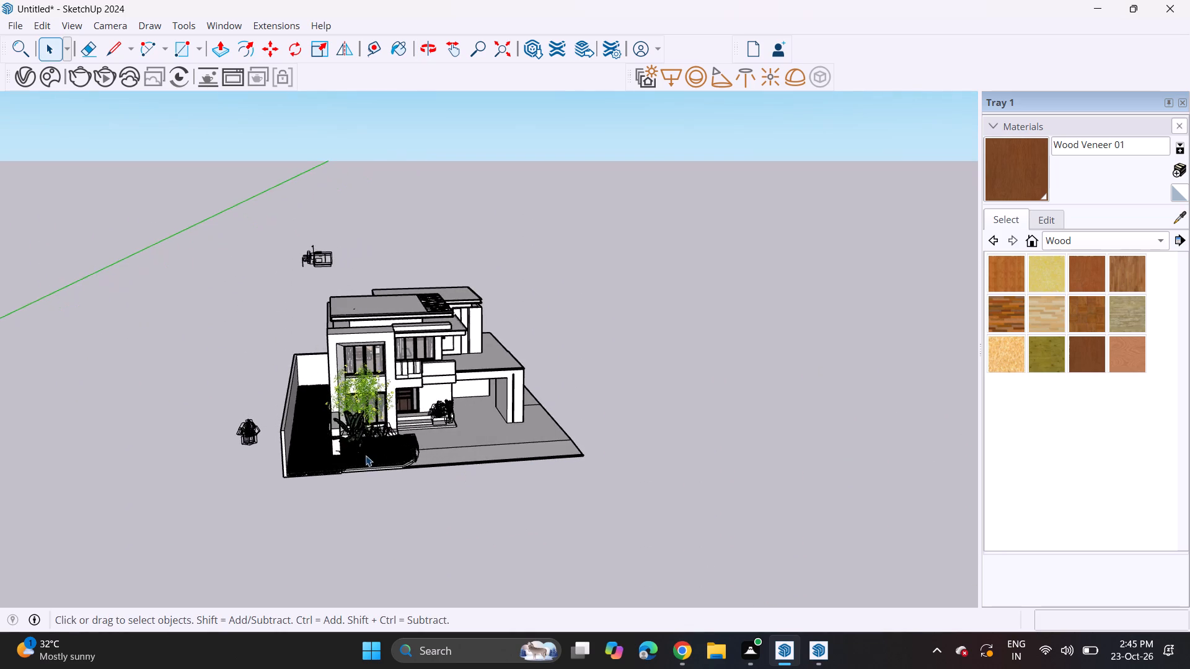
{"action": "scroll", "coordinate": [356, 453], "scroll_direction": "up", "scroll_amount": 6}
{"action": "left_click", "coordinate": [275, 458]}
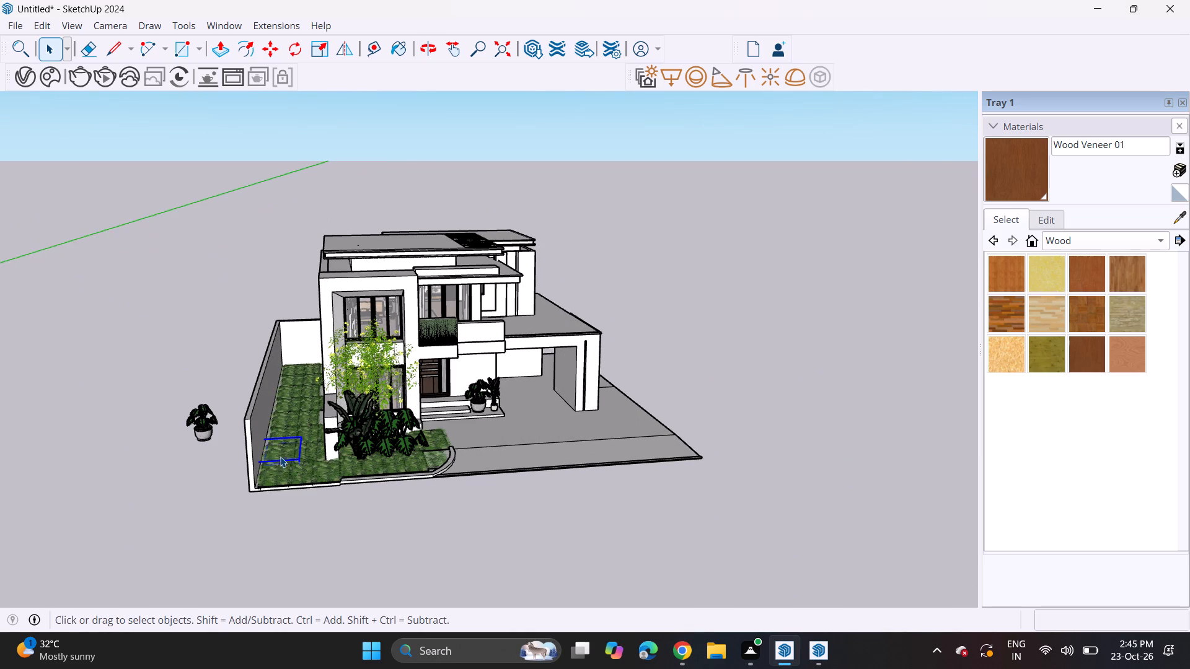
{"action": "left_click", "coordinate": [284, 430], "text": "ctrl"}
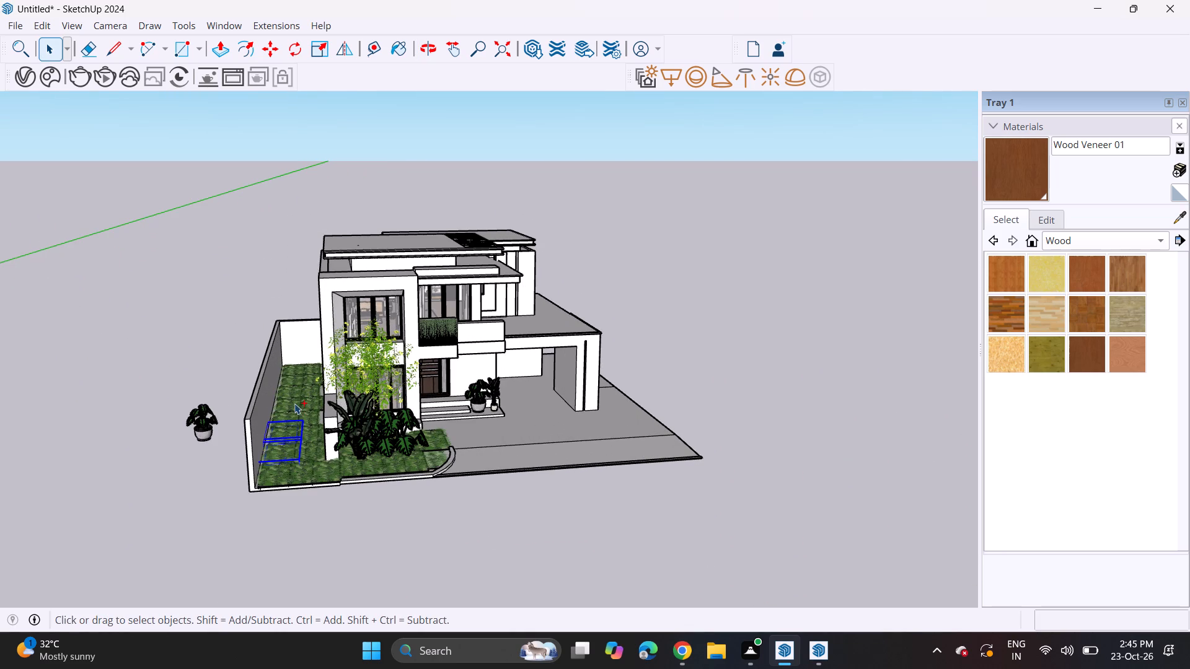
{"action": "left_click", "coordinate": [296, 403], "text": "ctrl"}
{"action": "left_click", "coordinate": [300, 385], "text": "ctrl"}
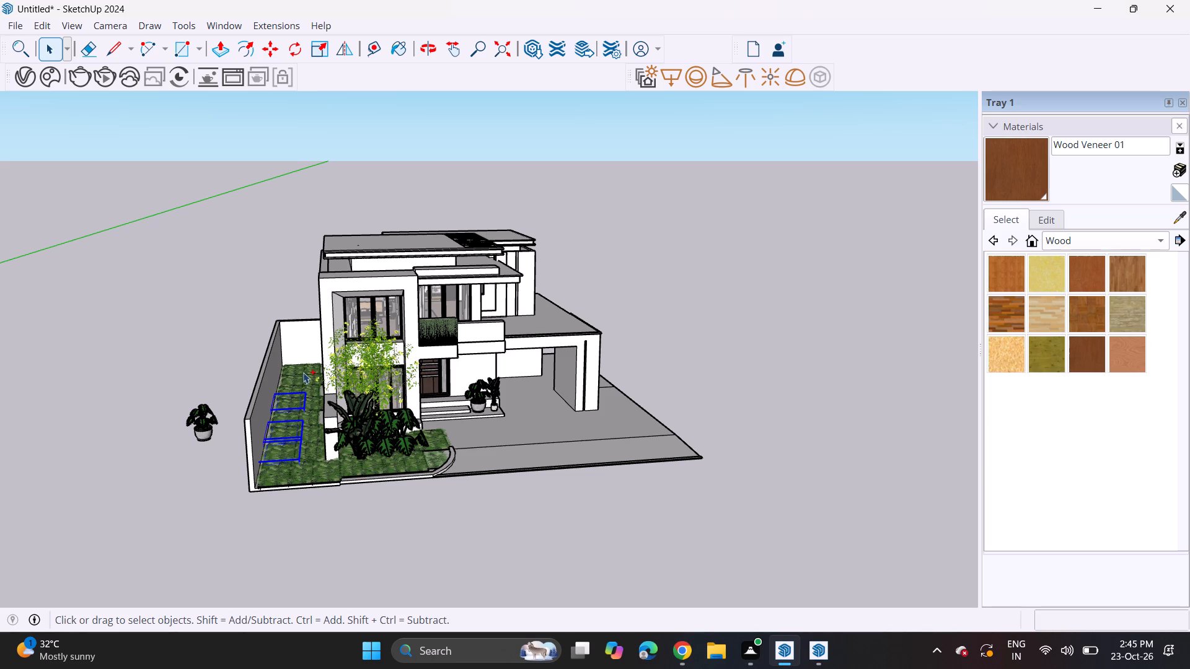
{"action": "left_click", "coordinate": [293, 365], "text": "ctrl"}
{"action": "left_click", "coordinate": [293, 384], "text": "ctrl"}
{"action": "left_click", "coordinate": [314, 394], "text": "ctrl+shift"}
{"action": "scroll", "coordinate": [312, 390], "scroll_direction": "up", "scroll_amount": 1, "text": "ctrl"}
{"action": "scroll", "coordinate": [312, 390], "scroll_direction": "down", "scroll_amount": 1, "text": "ctrl"}
{"action": "scroll", "coordinate": [312, 390], "scroll_direction": "up", "scroll_amount": 4, "text": "ctrl"}
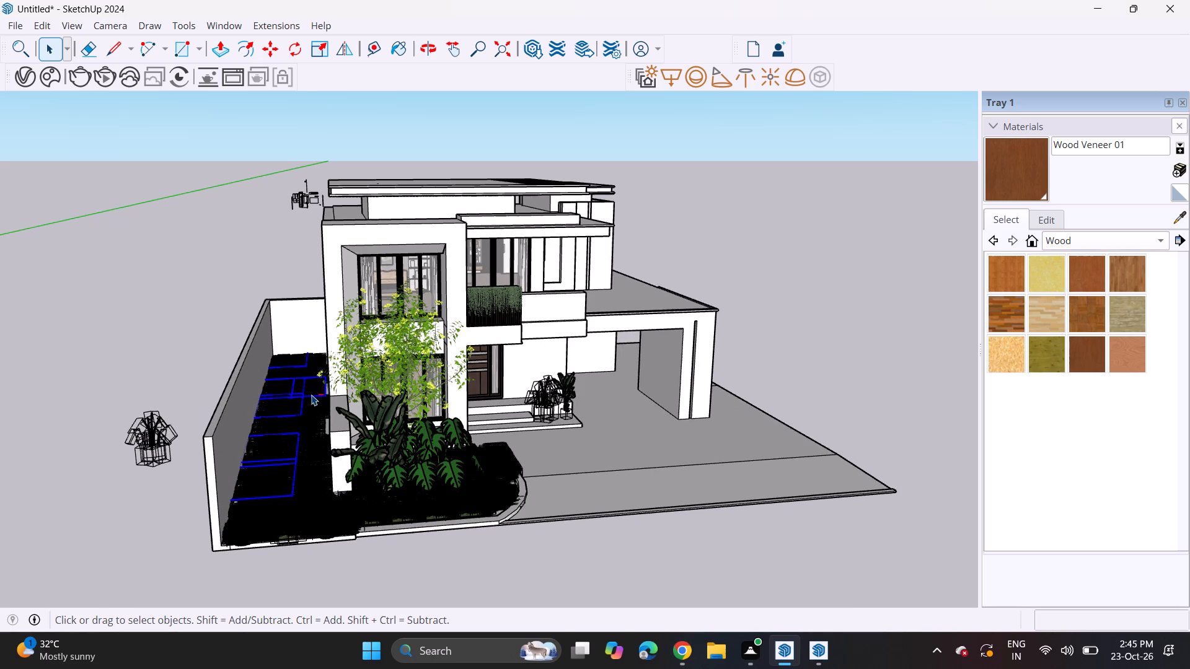
{"action": "left_click", "coordinate": [311, 395], "text": "ctrl+shift"}
{"action": "left_click", "coordinate": [317, 383], "text": "ctrl+shift"}
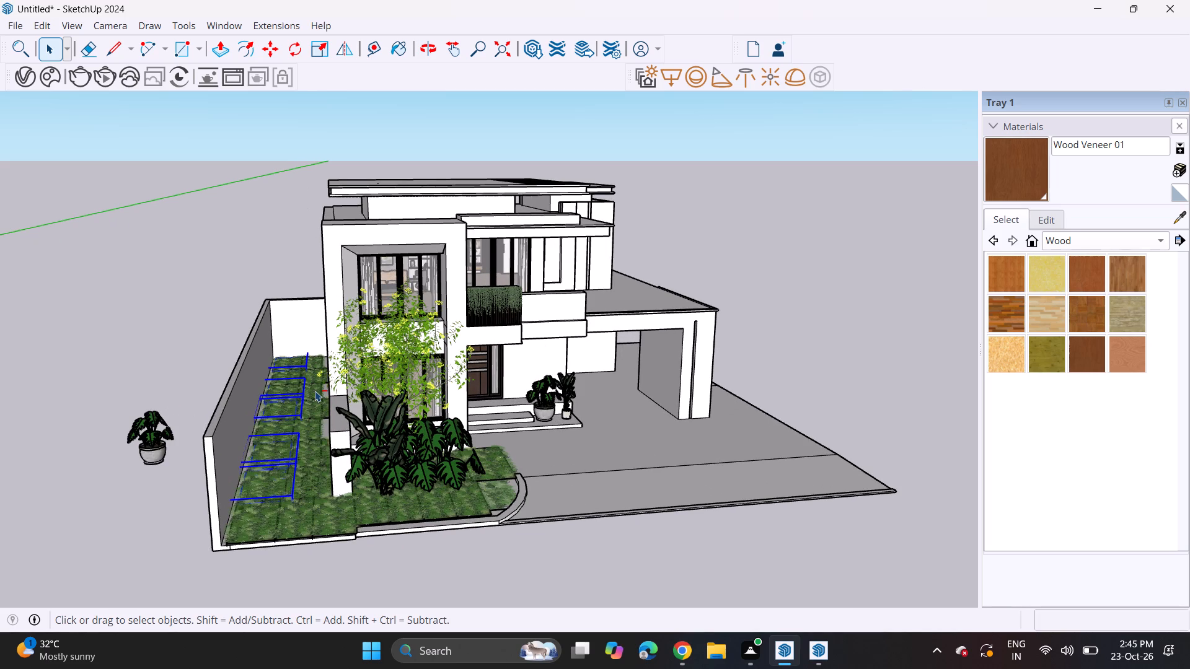
{"action": "left_click", "coordinate": [270, 522], "text": "ctrl"}
{"action": "scroll", "coordinate": [270, 523], "scroll_direction": "down", "scroll_amount": 1}
{"action": "scroll", "coordinate": [270, 523], "scroll_direction": "up", "scroll_amount": 1}
{"action": "scroll", "coordinate": [270, 523], "scroll_direction": "down", "scroll_amount": 5}
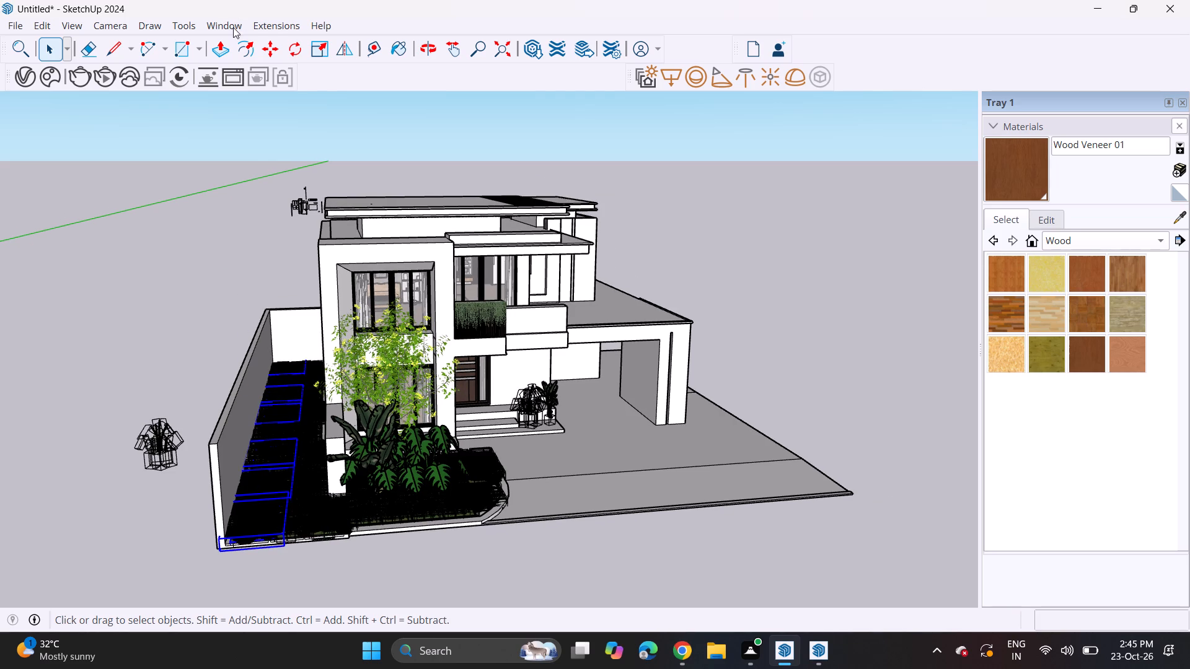
{"action": "left_click", "coordinate": [268, 49]}
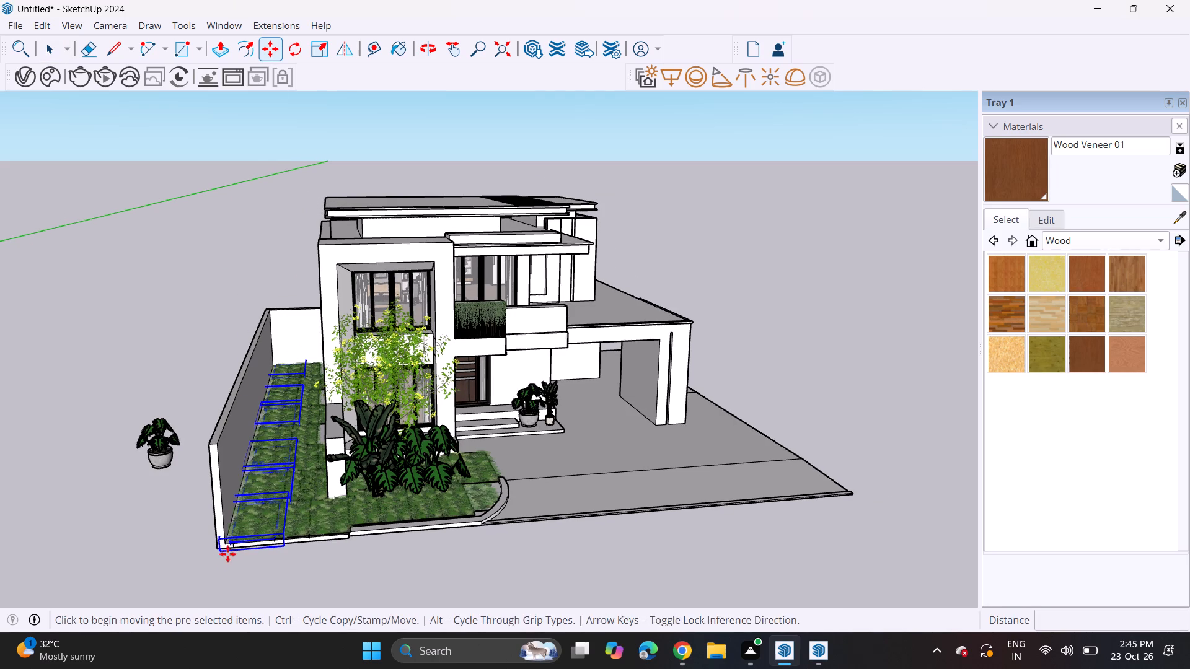
{"action": "left_click", "coordinate": [219, 558]}
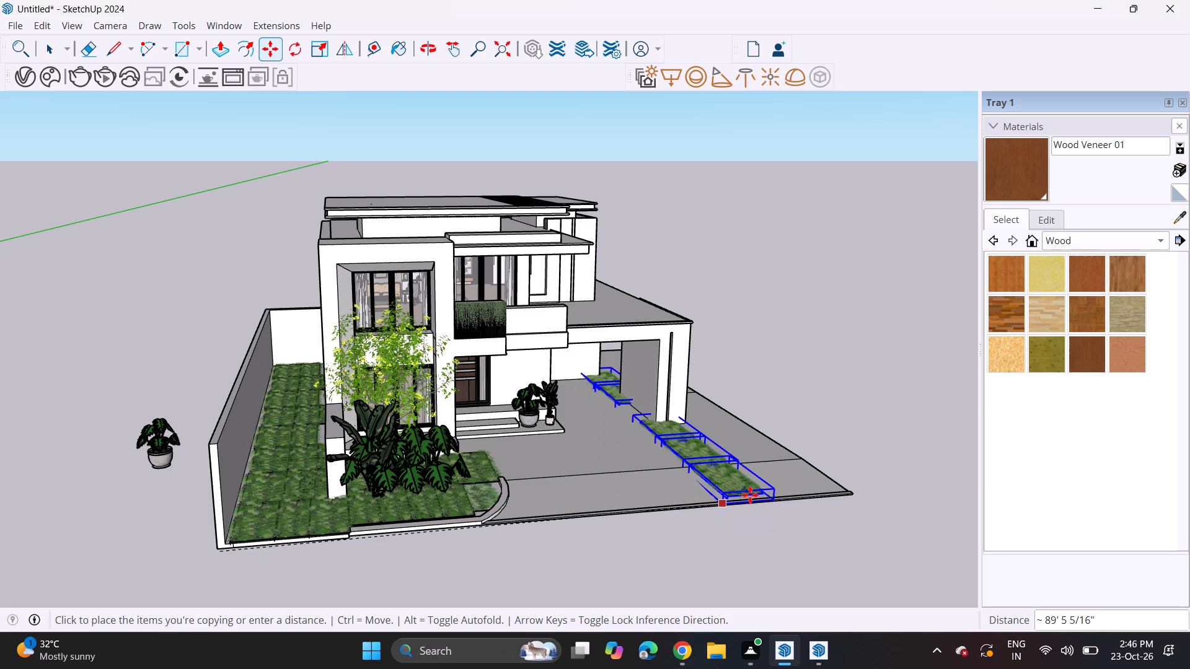
{"action": "middle_click_drag", "start_coordinate": [777, 492], "coordinate": [620, 479]}
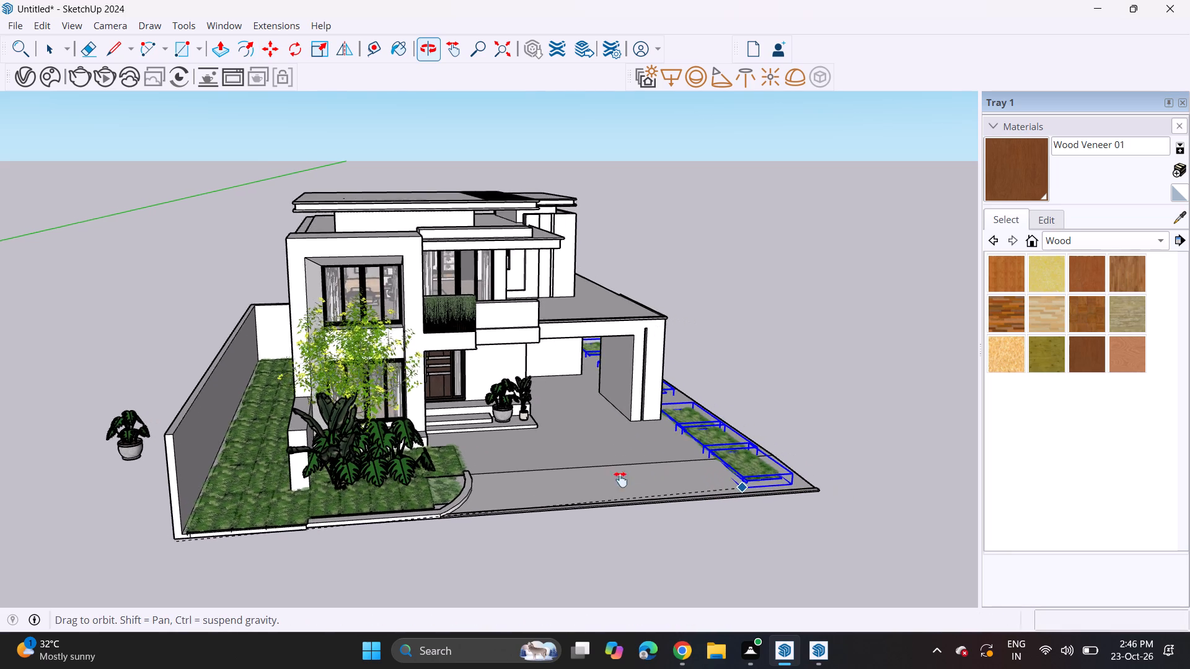
{"action": "middle_click_drag", "start_coordinate": [620, 479], "coordinate": [544, 515]}
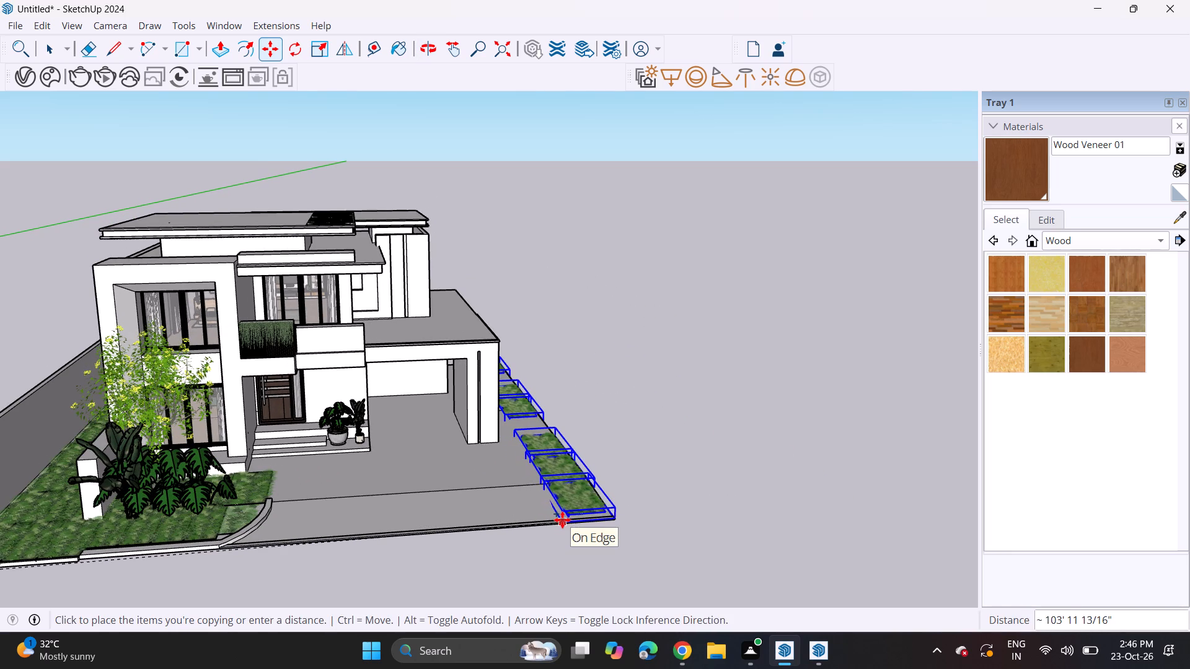
{"action": "left_click", "coordinate": [563, 520]}
{"action": "scroll", "coordinate": [585, 389], "scroll_direction": "down", "scroll_amount": 4}
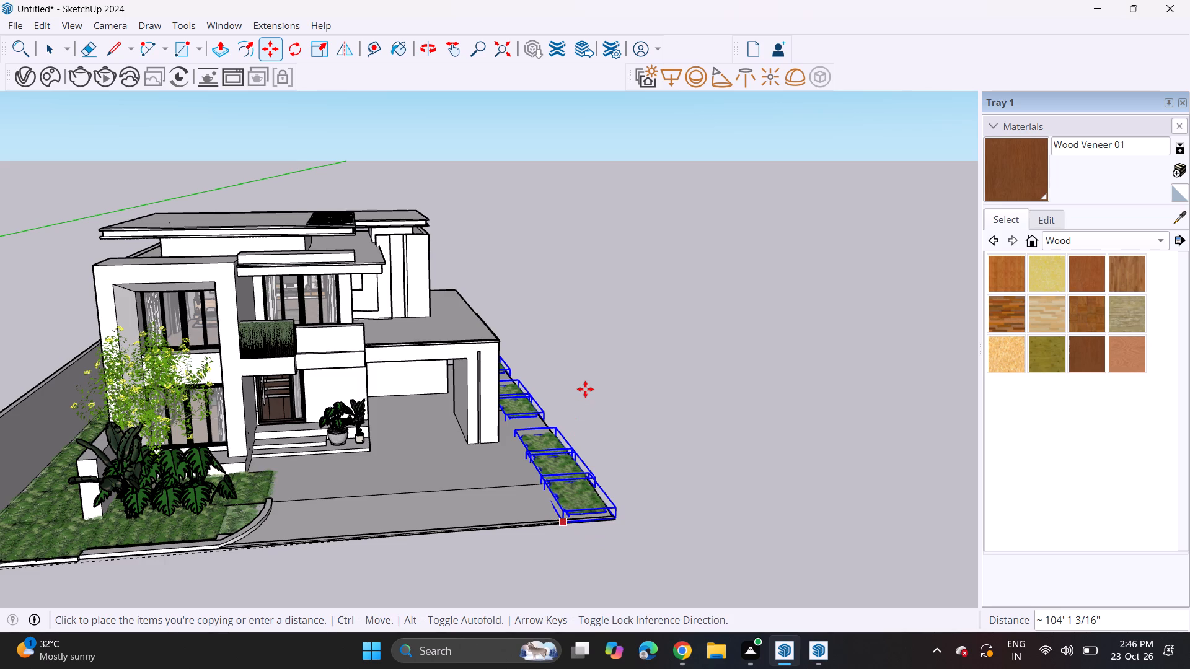
{"action": "scroll", "coordinate": [585, 389], "scroll_direction": "down", "scroll_amount": 3}
{"action": "scroll", "coordinate": [495, 440], "scroll_direction": "down", "scroll_amount": 12}
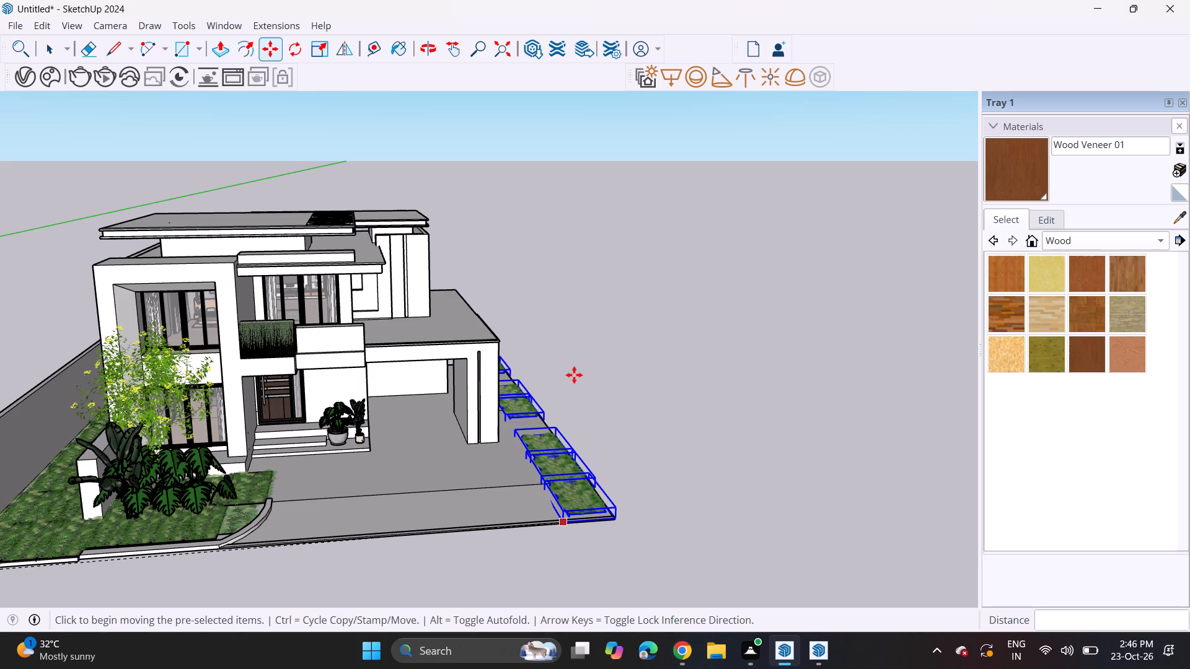
Copy the selected carport-side grass tiles about 25' 6 1/16" along the plot edge, filling the gaps in the new strip.
{"action": "middle_click_drag", "start_coordinate": [589, 464], "coordinate": [569, 462]}
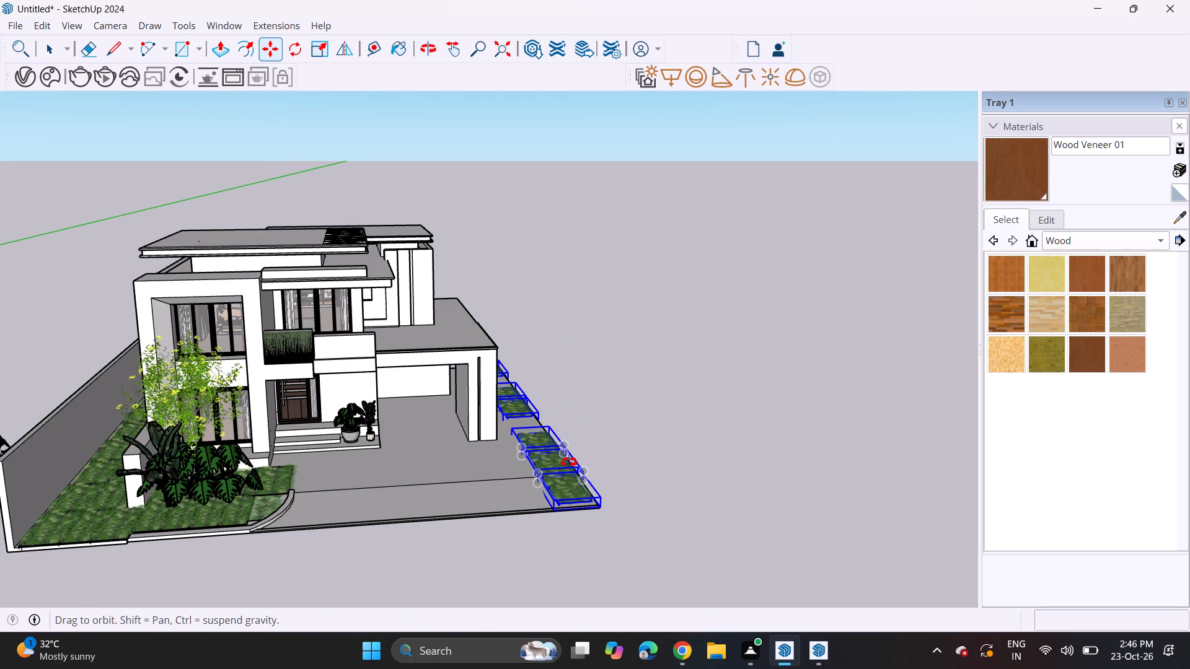
{"action": "middle_click_drag", "start_coordinate": [569, 462], "coordinate": [131, 573]}
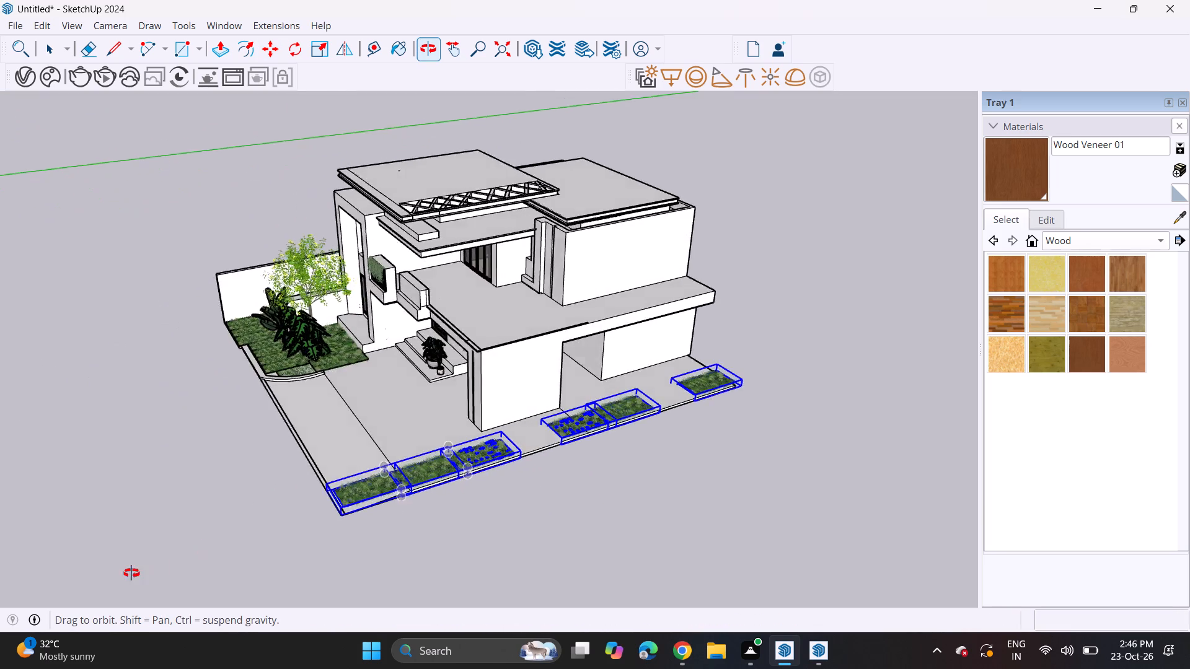
{"action": "middle_click_drag", "start_coordinate": [131, 573], "coordinate": [104, 584]}
{"action": "scroll", "coordinate": [522, 478], "scroll_direction": "up", "scroll_amount": 6}
{"action": "scroll", "coordinate": [471, 441], "scroll_direction": "up", "scroll_amount": 10}
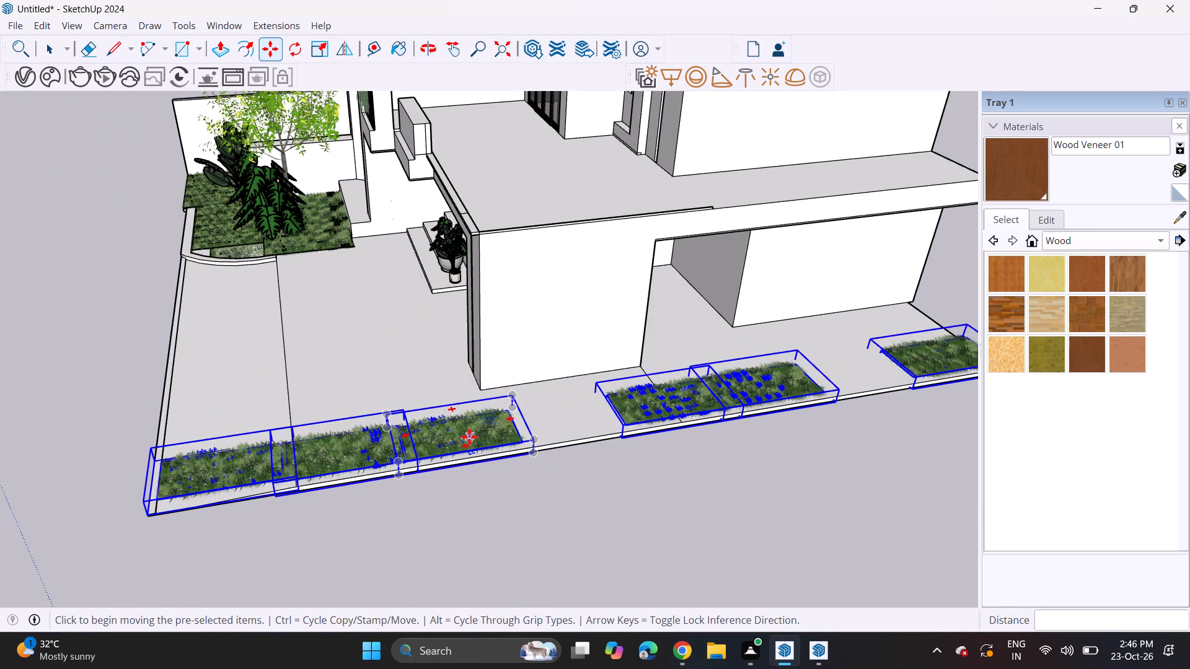
{"action": "scroll", "coordinate": [469, 437], "scroll_direction": "up", "scroll_amount": 7}
{"action": "left_click", "coordinate": [451, 433]}
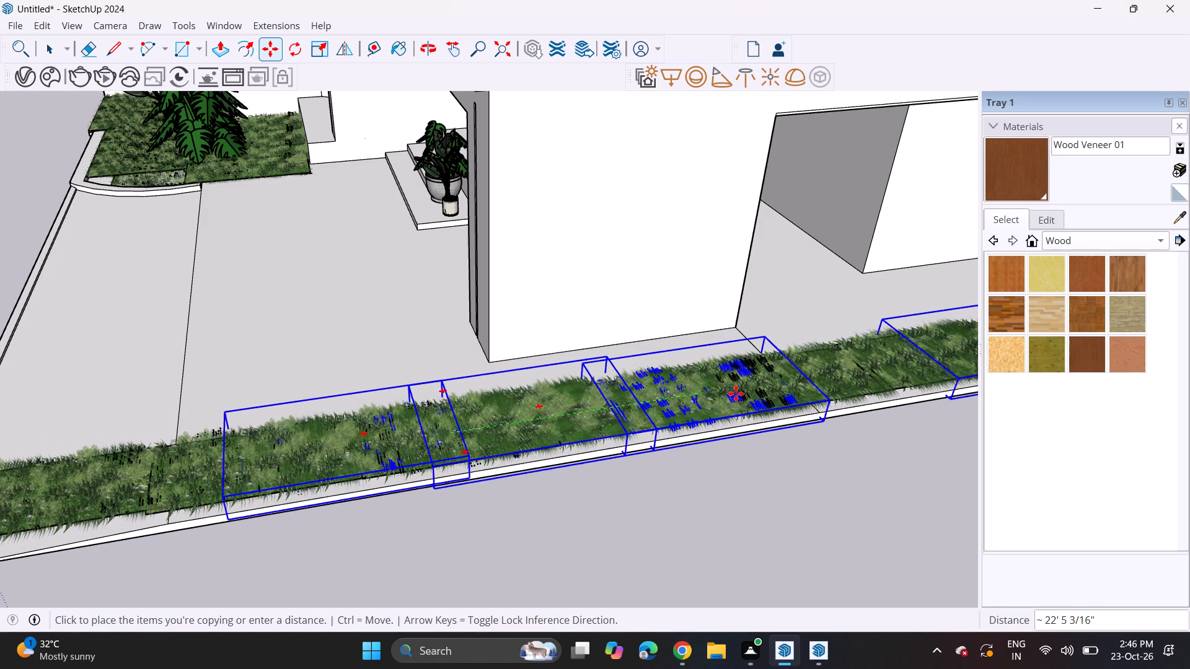
{"action": "left_click", "coordinate": [755, 390]}
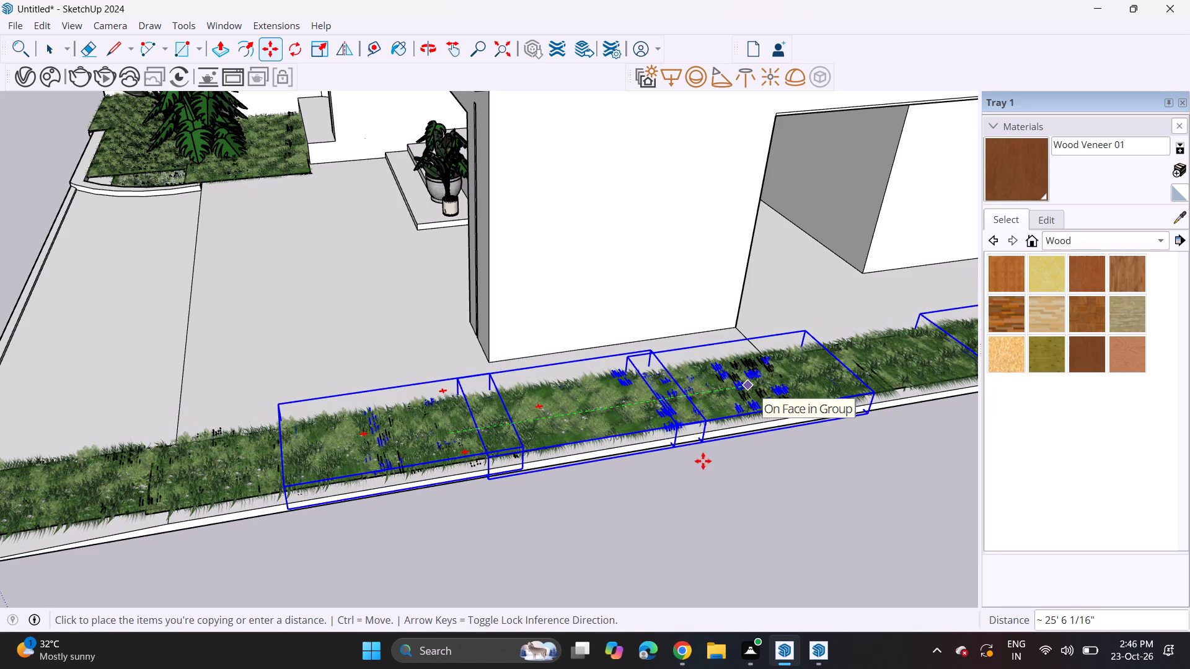
{"action": "key", "text": "space"}
{"action": "key", "text": "space"}
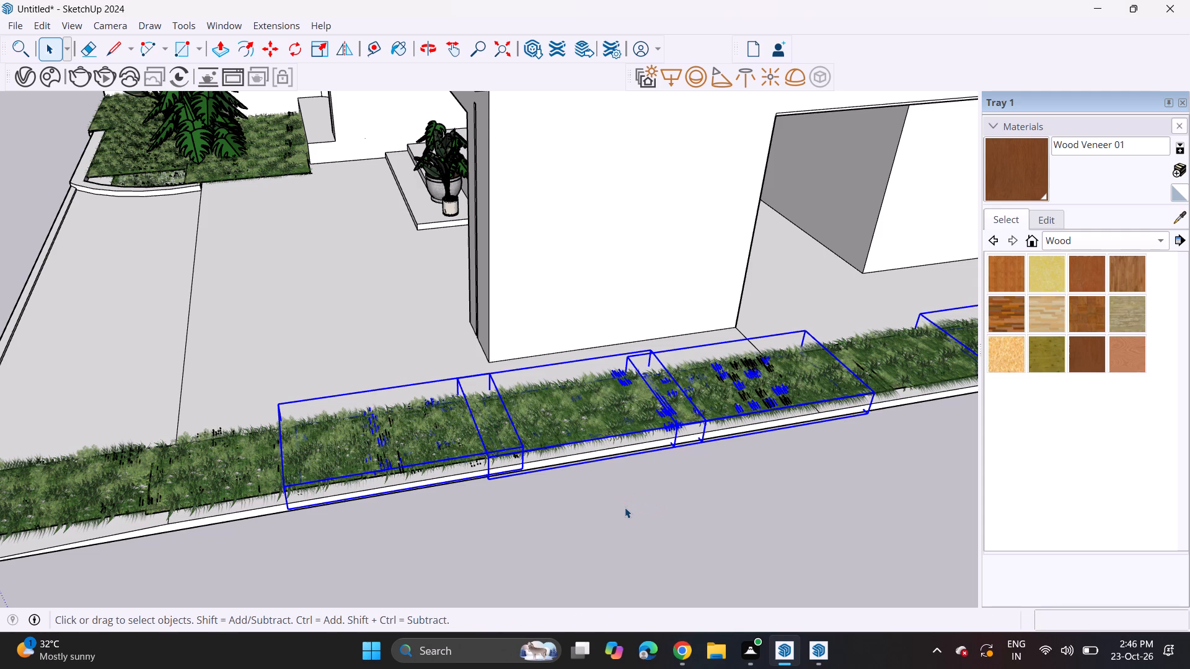
Extrude the plot base's side face along the carport grass strip outward by about 1' 2 5/16" with Push/Pull.
{"action": "left_click", "coordinate": [380, 325]}
{"action": "scroll", "coordinate": [364, 333], "scroll_direction": "down", "scroll_amount": 12}
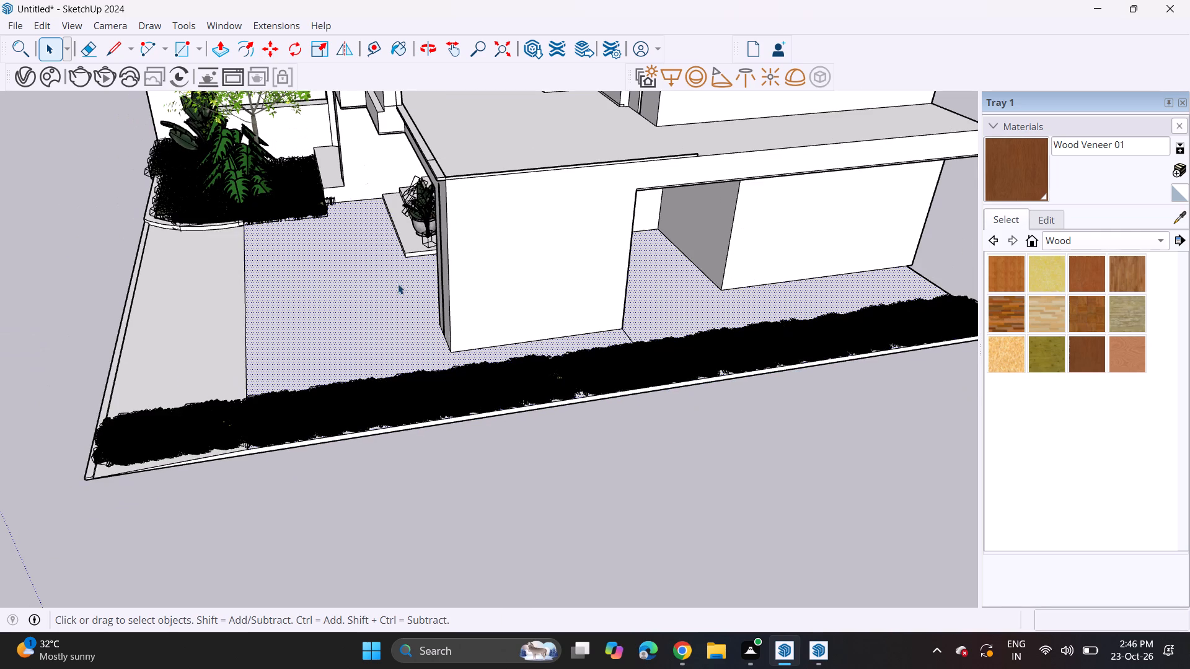
{"action": "middle_click_drag", "start_coordinate": [319, 310], "coordinate": [677, 276]}
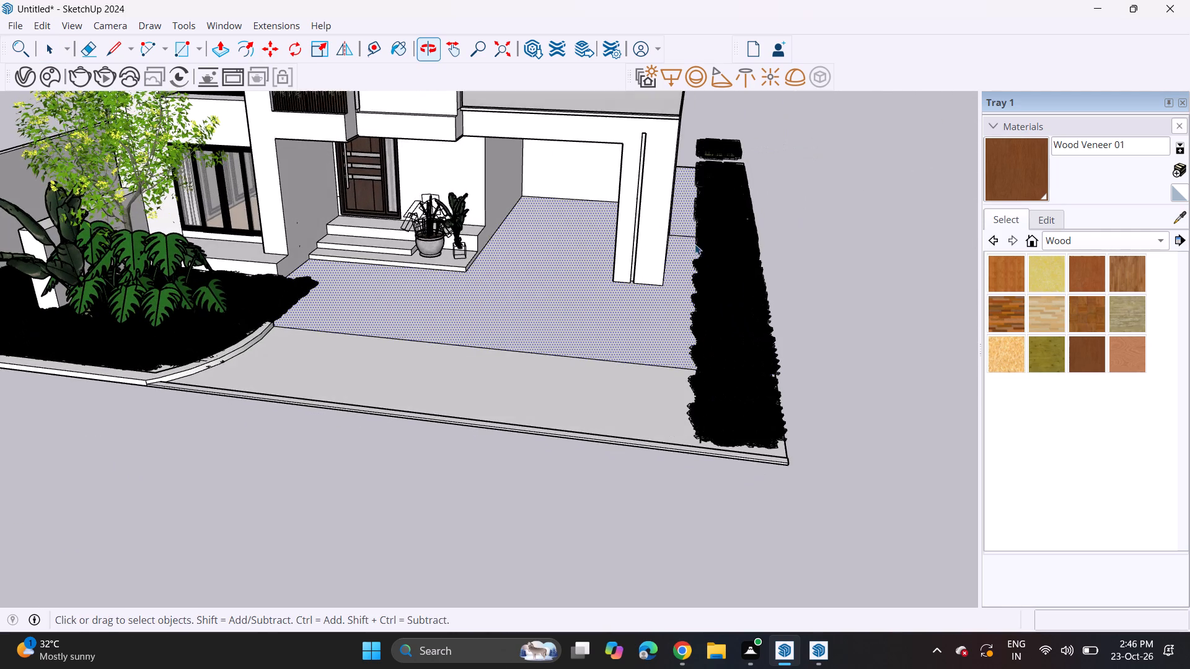
{"action": "scroll", "coordinate": [721, 143], "scroll_direction": "up", "scroll_amount": 3}
{"action": "scroll", "coordinate": [492, 302], "scroll_direction": "down", "scroll_amount": 6}
{"action": "middle_click_drag", "start_coordinate": [480, 328], "coordinate": [531, 287]}
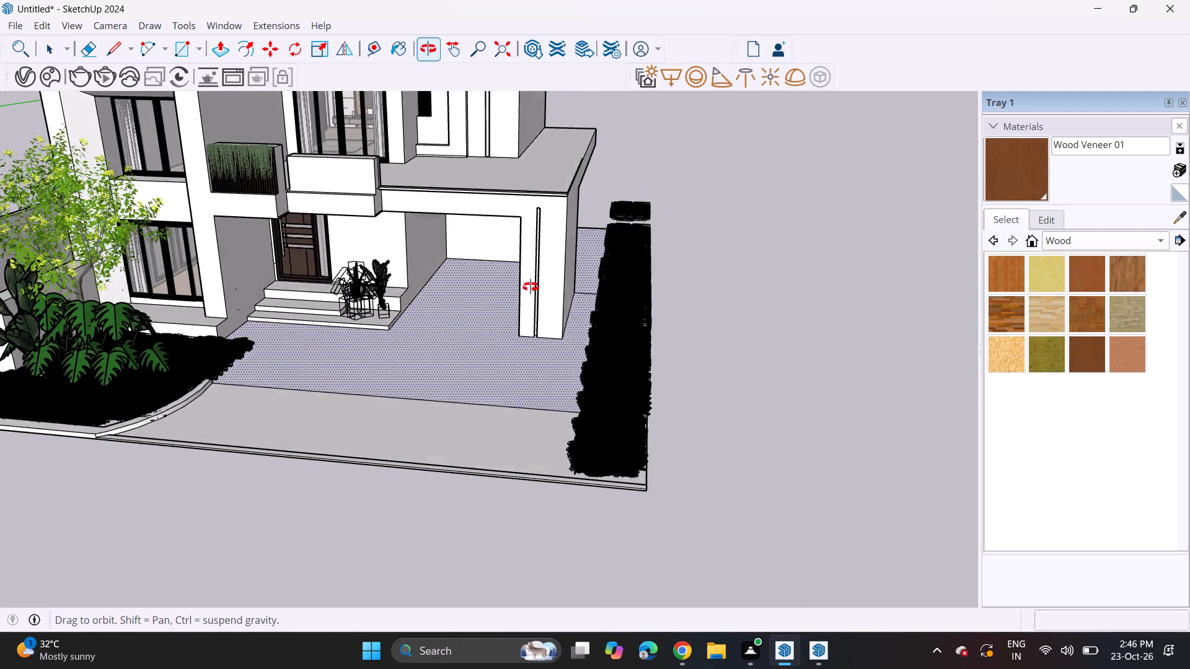
{"action": "middle_click_drag", "start_coordinate": [531, 287], "coordinate": [542, 247]}
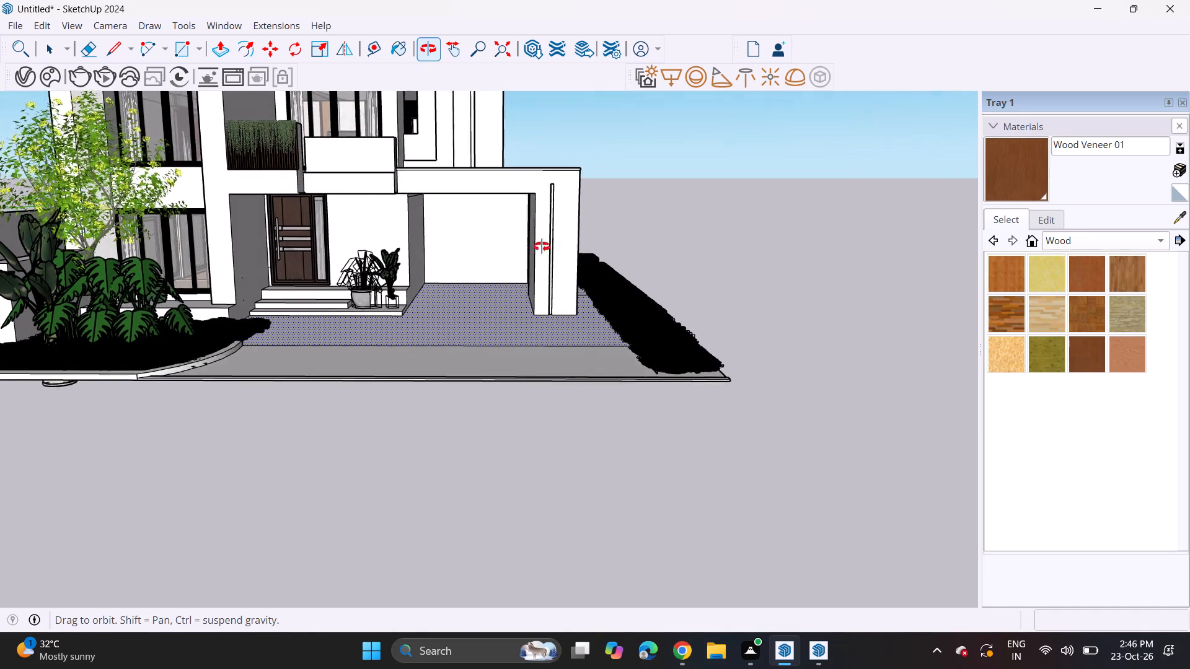
{"action": "middle_click_drag", "start_coordinate": [542, 247], "coordinate": [374, 256]}
{"action": "scroll", "coordinate": [509, 374], "scroll_direction": "up", "scroll_amount": 4}
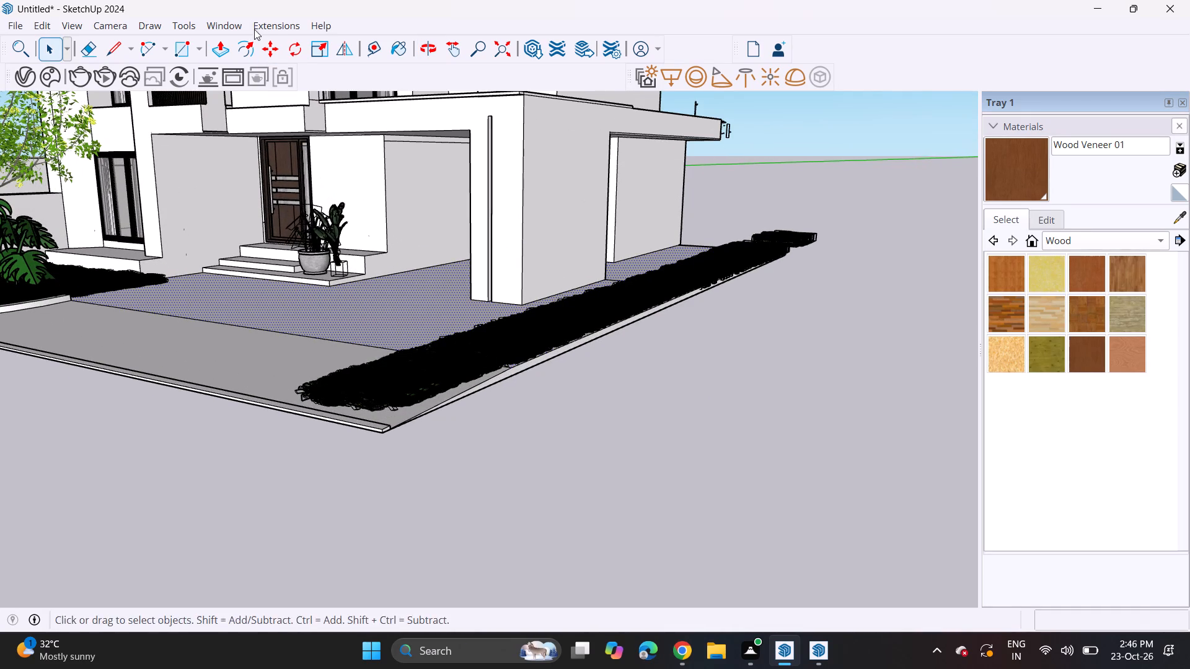
{"action": "left_click", "coordinate": [223, 54]}
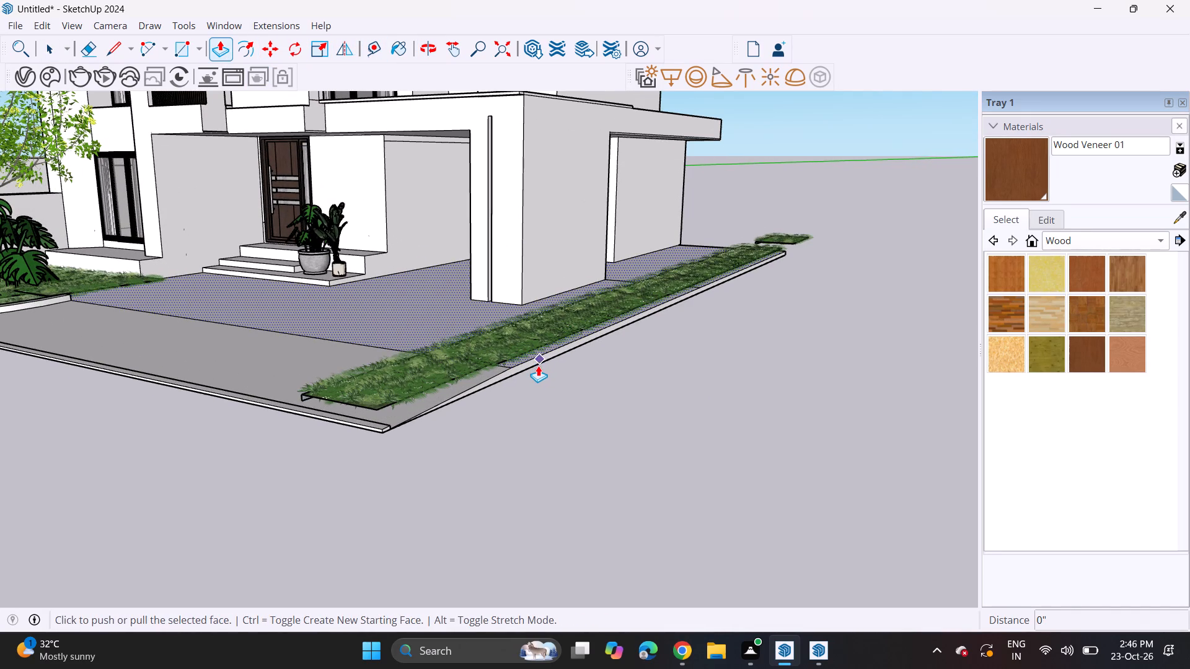
{"action": "scroll", "coordinate": [538, 365], "scroll_direction": "up", "scroll_amount": 14}
{"action": "key", "text": "Escape"}
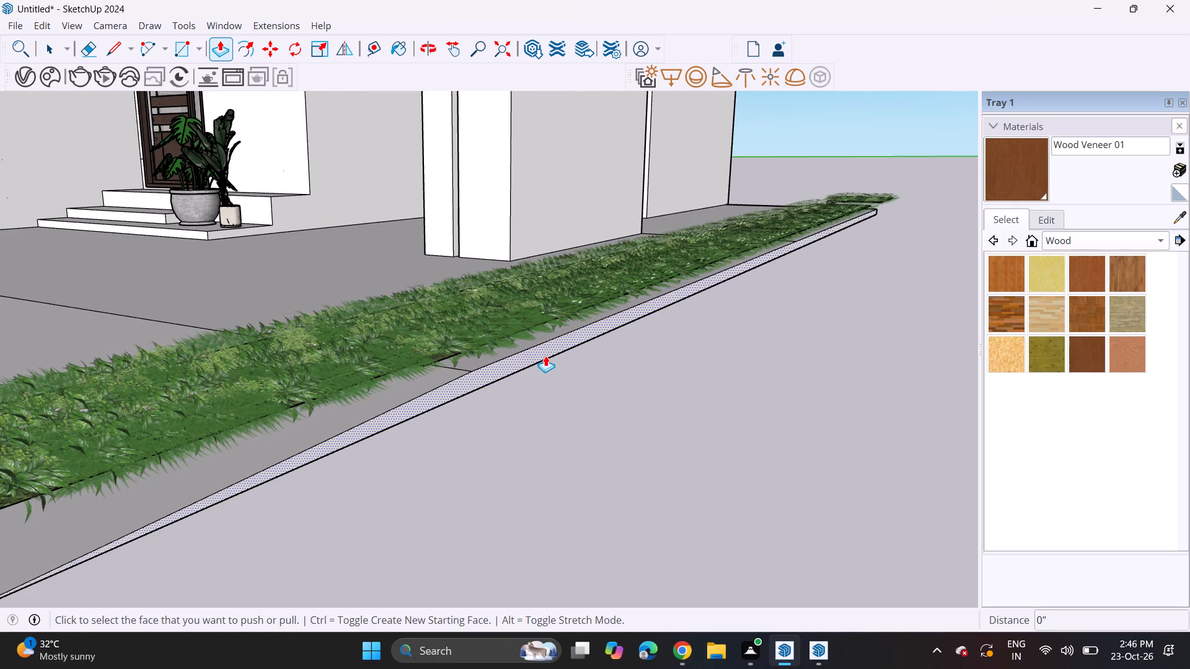
{"action": "left_click", "coordinate": [545, 356]}
{"action": "key", "text": "Escape"}
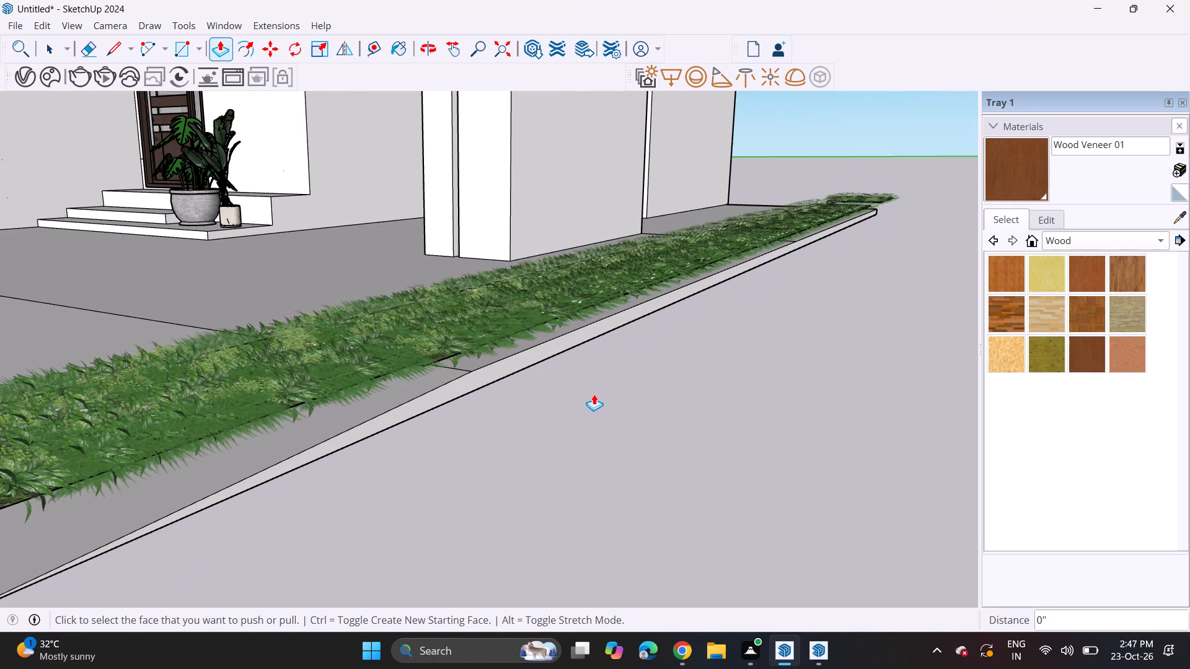
{"action": "left_click", "coordinate": [558, 350]}
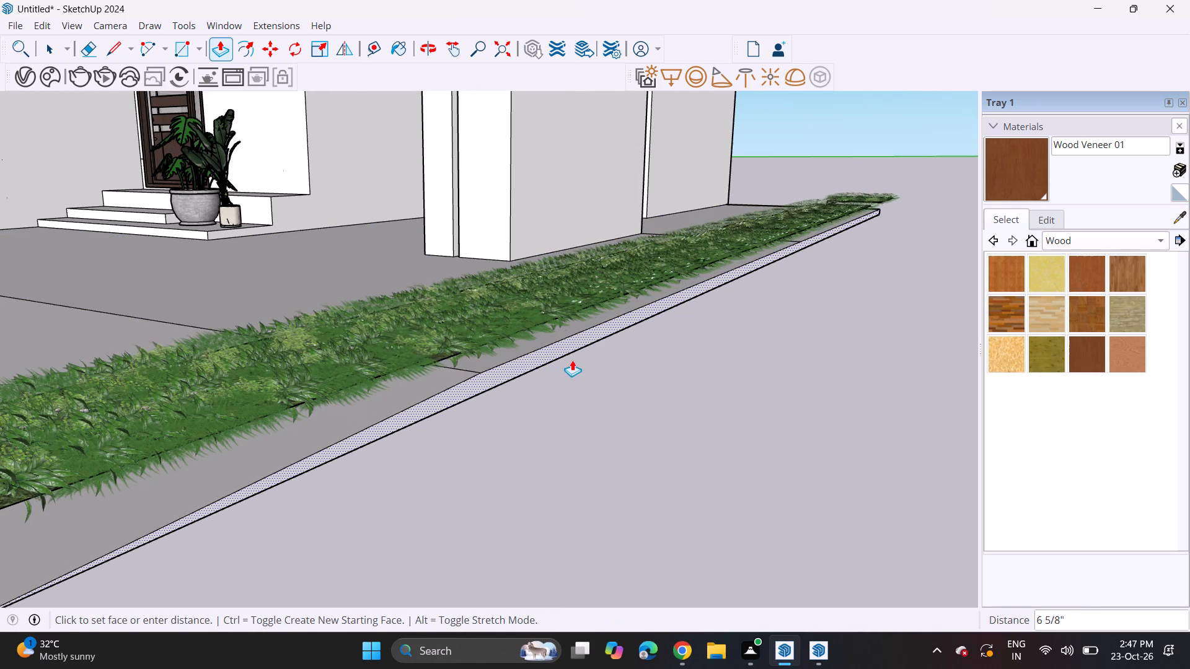
{"action": "left_click", "coordinate": [583, 366]}
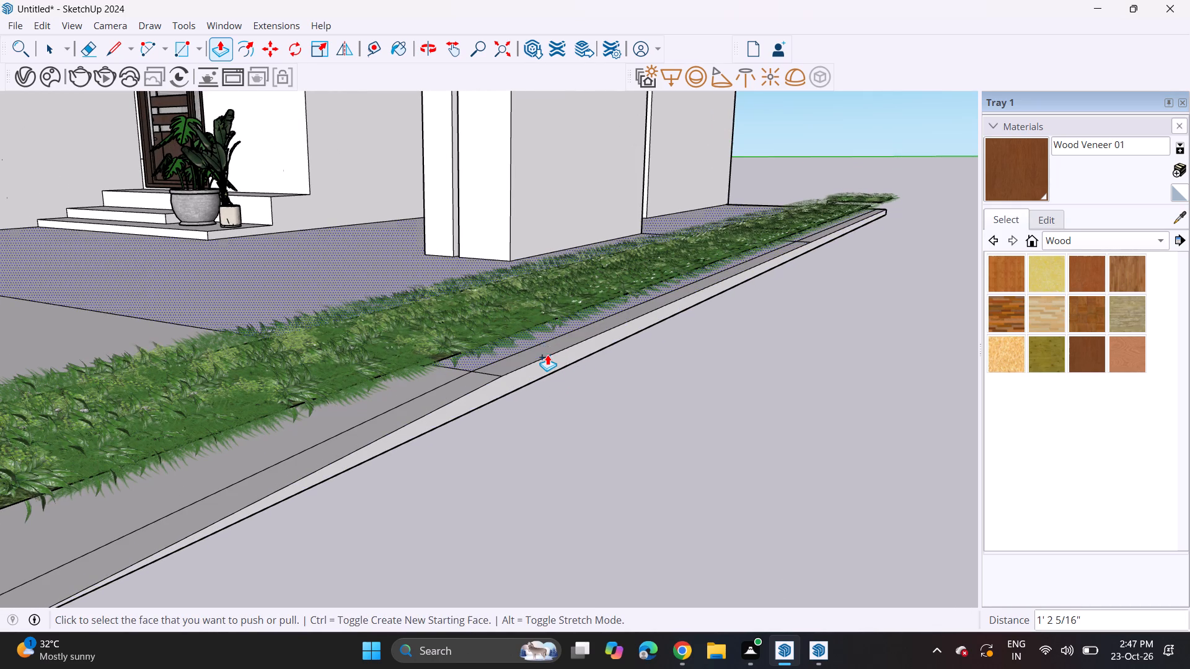
Raise the new edge strip beside the carport by 17' 1 3/4" to match the opposite boundary wall's top.
{"action": "left_click", "coordinate": [547, 354]}
{"action": "scroll", "coordinate": [557, 255], "scroll_direction": "down", "scroll_amount": 16}
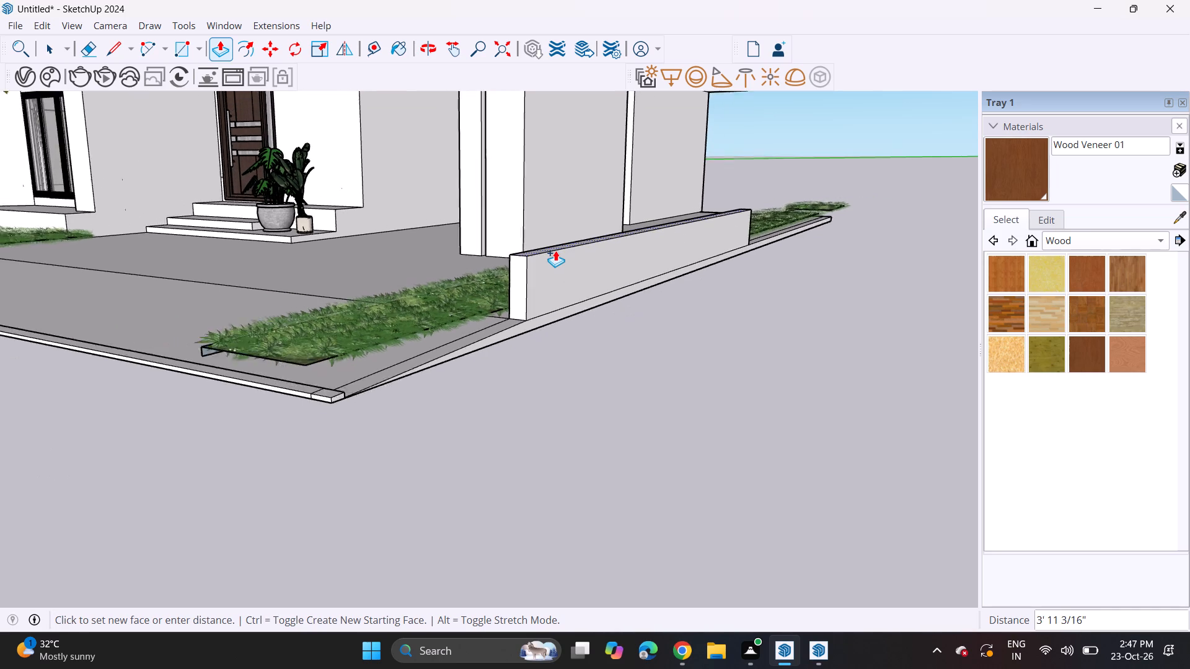
{"action": "scroll", "coordinate": [555, 250], "scroll_direction": "down", "scroll_amount": 7}
{"action": "scroll", "coordinate": [555, 250], "scroll_direction": "up", "scroll_amount": 1}
{"action": "scroll", "coordinate": [555, 250], "scroll_direction": "down", "scroll_amount": 7}
{"action": "scroll", "coordinate": [555, 250], "scroll_direction": "up", "scroll_amount": 1}
{"action": "scroll", "coordinate": [555, 245], "scroll_direction": "down", "scroll_amount": 13}
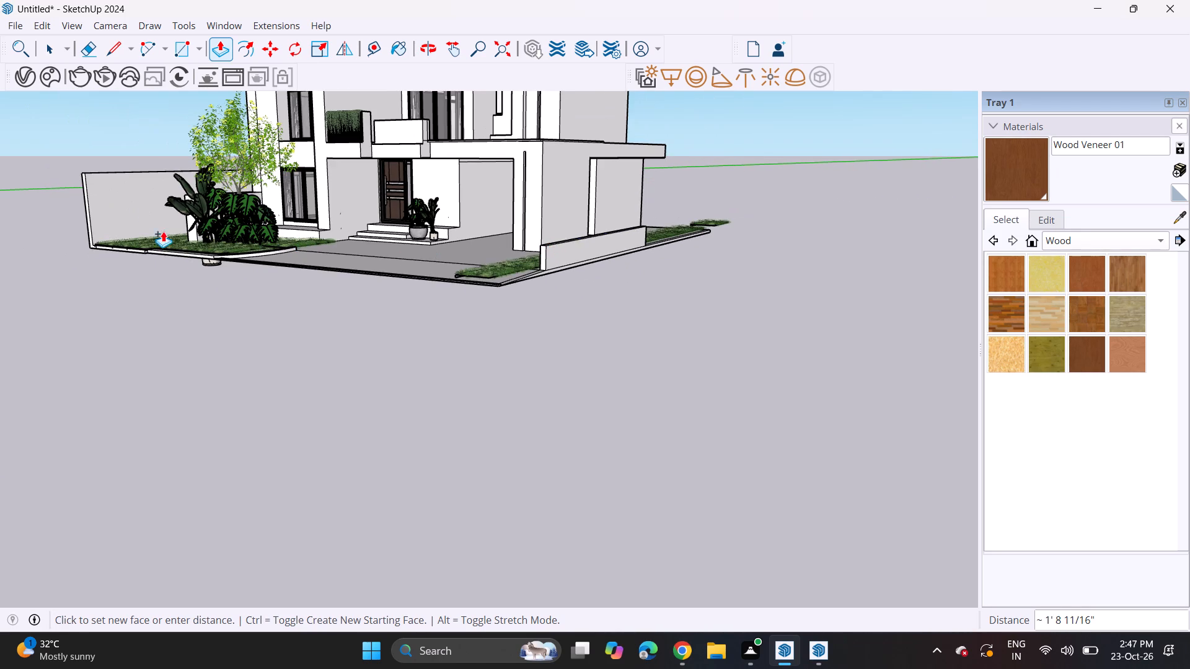
{"action": "left_click", "coordinate": [107, 173]}
Raise the remaining rear section of the carport-side edge strip by the same 17' 1 3/4" to extend the boundary wall.
{"action": "scroll", "coordinate": [666, 199], "scroll_direction": "up", "scroll_amount": 1}
{"action": "middle_click_drag", "start_coordinate": [666, 199], "coordinate": [661, 293]}
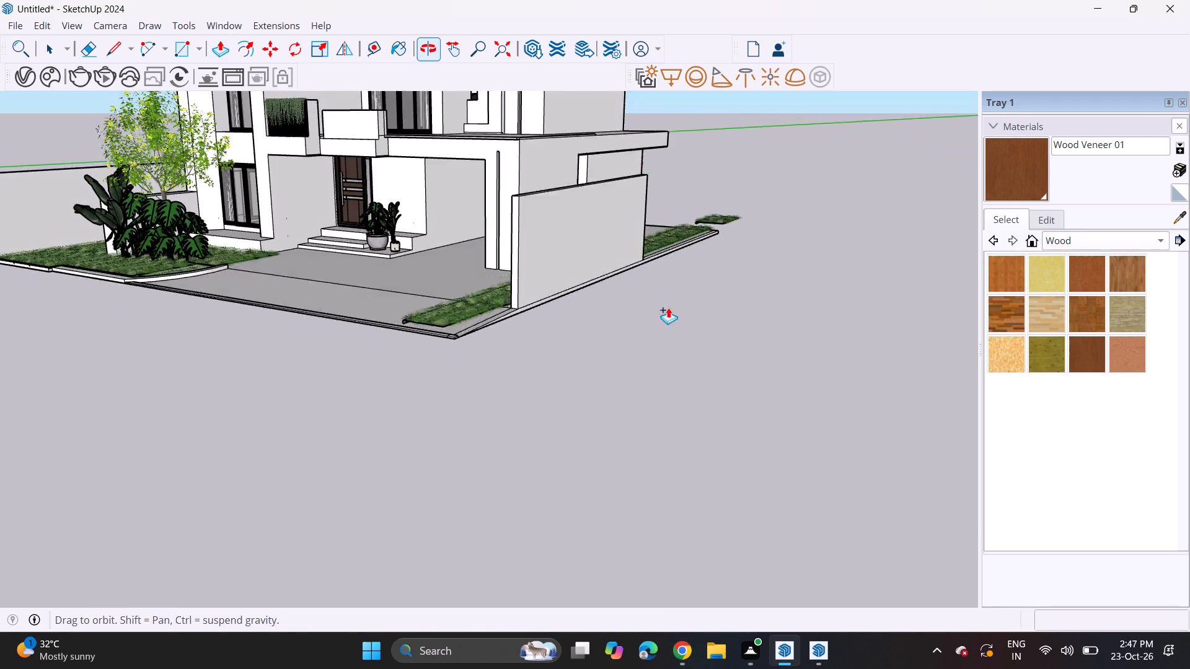
{"action": "scroll", "coordinate": [700, 272], "scroll_direction": "up", "scroll_amount": 6}
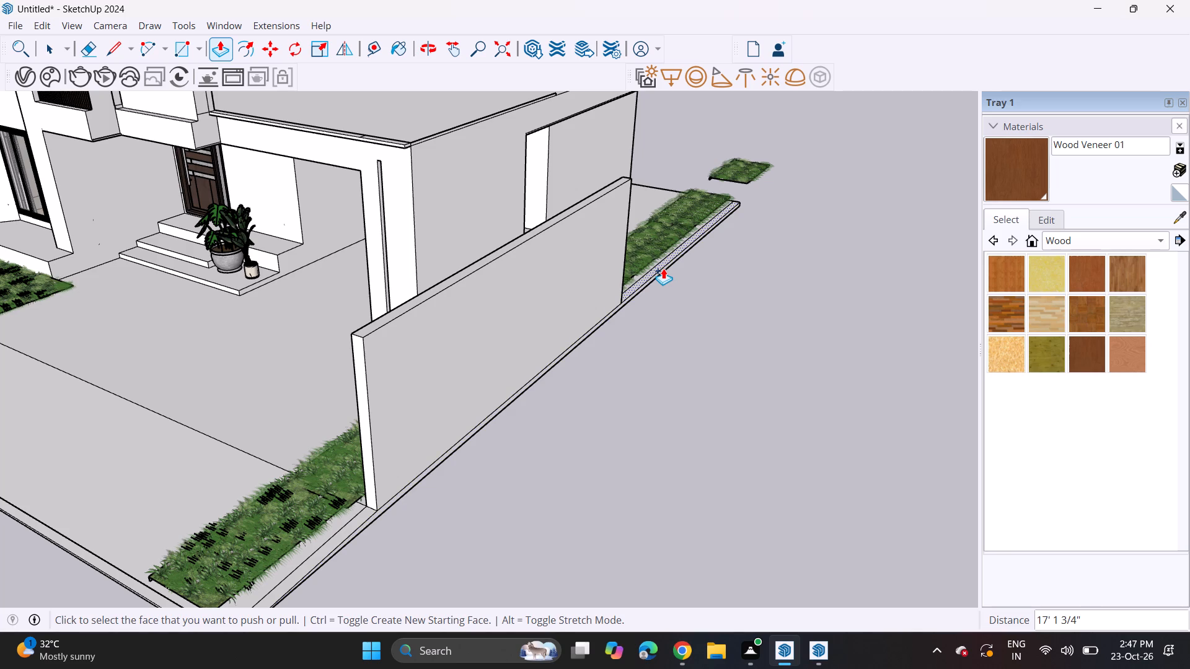
{"action": "double_click", "coordinate": [663, 268]}
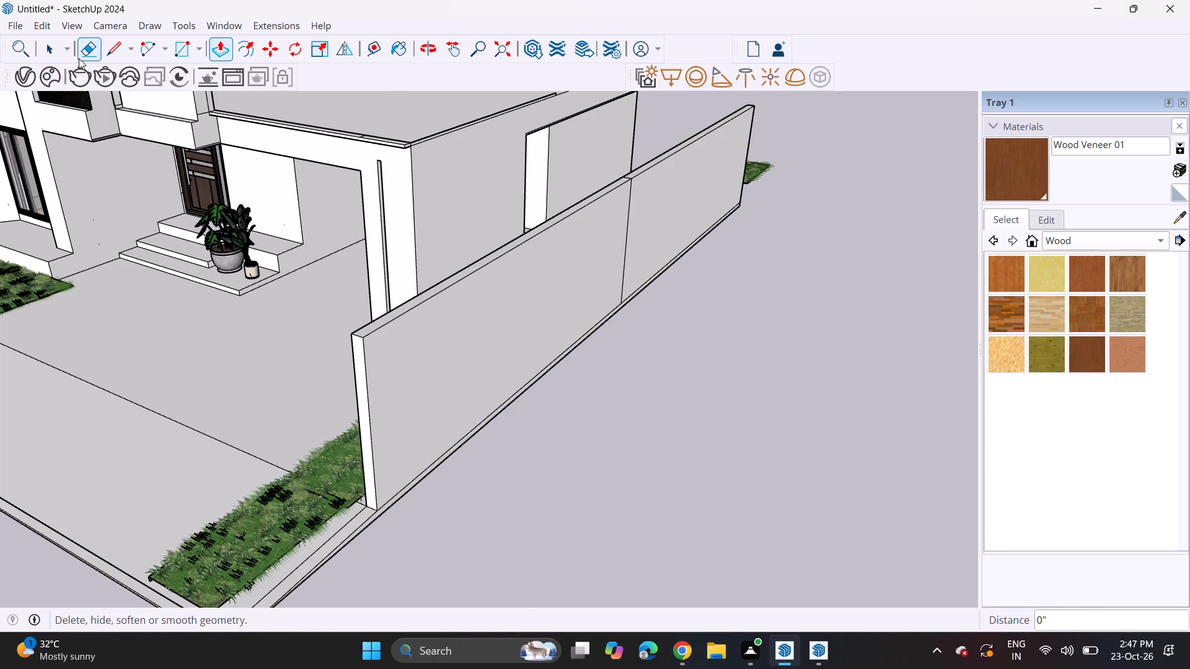
Erase the vertical seam between the two sections on the carport-side boundary wall's outer face.
{"action": "left_click", "coordinate": [82, 50]}
{"action": "left_click", "coordinate": [628, 222]}
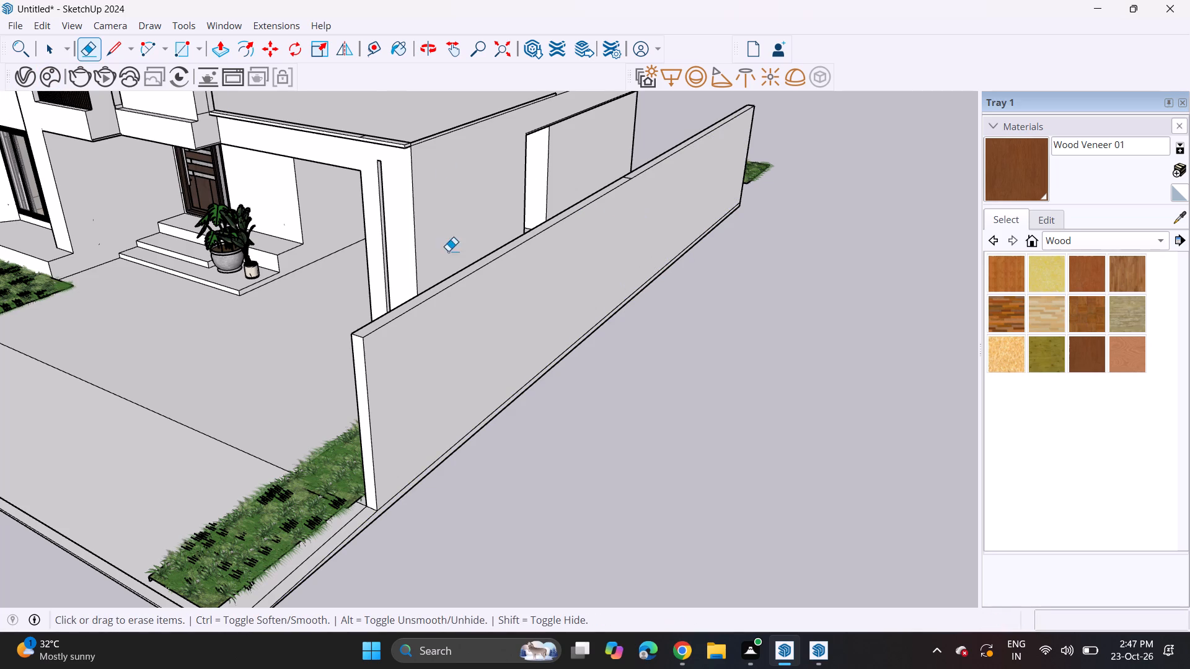
{"action": "left_click", "coordinate": [402, 251]}
Delete the stray grass tile lying outside the plot behind the house, near the carport-side wall's rear end.
{"action": "middle_click_drag", "start_coordinate": [402, 249], "coordinate": [765, 169]}
{"action": "scroll", "coordinate": [666, 173], "scroll_direction": "up", "scroll_amount": 1}
{"action": "middle_click_drag", "start_coordinate": [659, 173], "coordinate": [570, 170]}
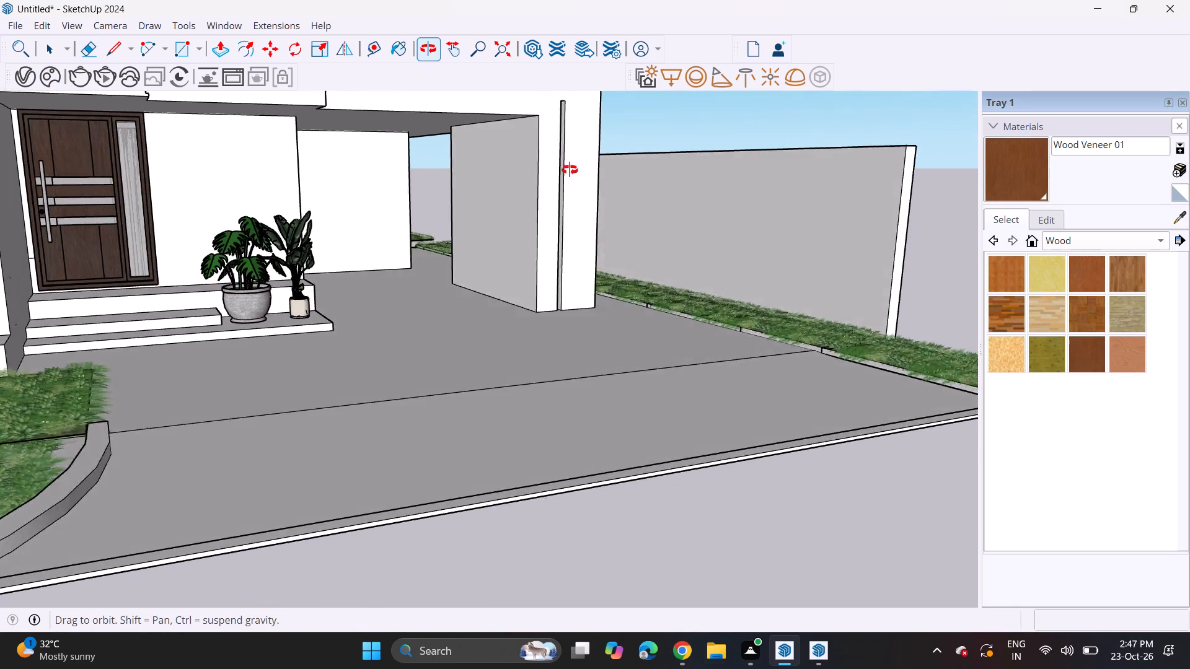
{"action": "middle_click_drag", "start_coordinate": [570, 170], "coordinate": [560, 174]}
{"action": "left_click_drag", "start_coordinate": [635, 202], "coordinate": [620, 198]}
{"action": "scroll", "coordinate": [627, 192], "scroll_direction": "down", "scroll_amount": 6}
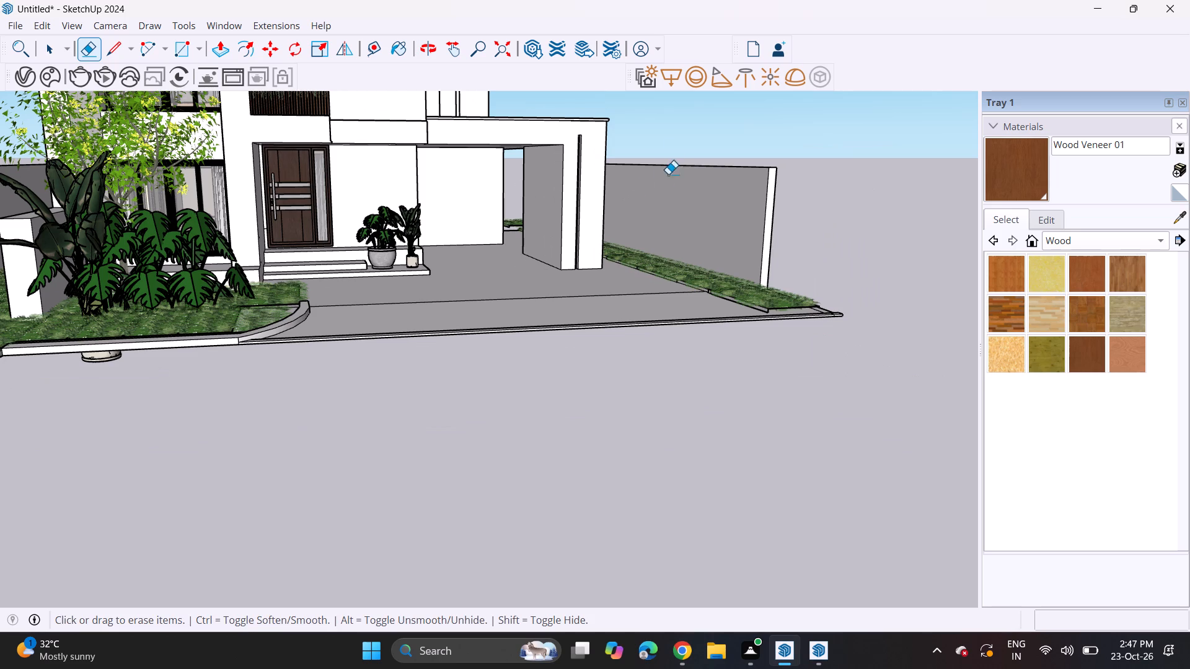
{"action": "middle_click_drag", "start_coordinate": [663, 146], "coordinate": [381, 178]}
{"action": "middle_click_drag", "start_coordinate": [664, 190], "coordinate": [167, 266]}
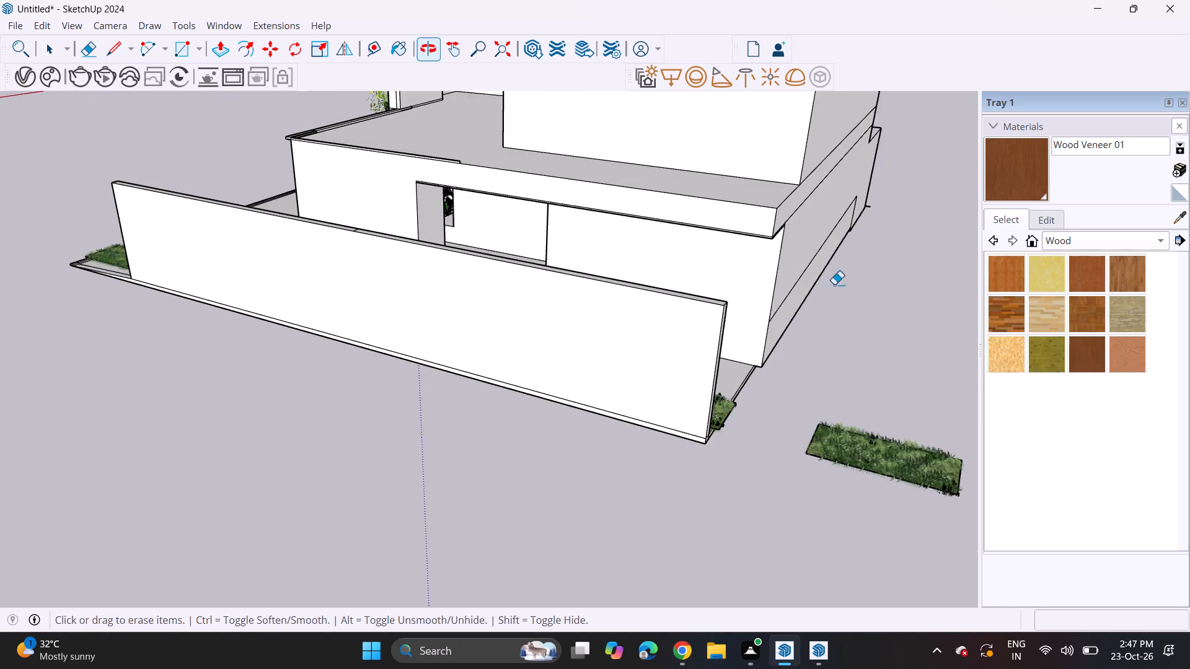
{"action": "middle_click_drag", "start_coordinate": [830, 289], "coordinate": [297, 333]}
{"action": "scroll", "coordinate": [167, 369], "scroll_direction": "down", "scroll_amount": 5}
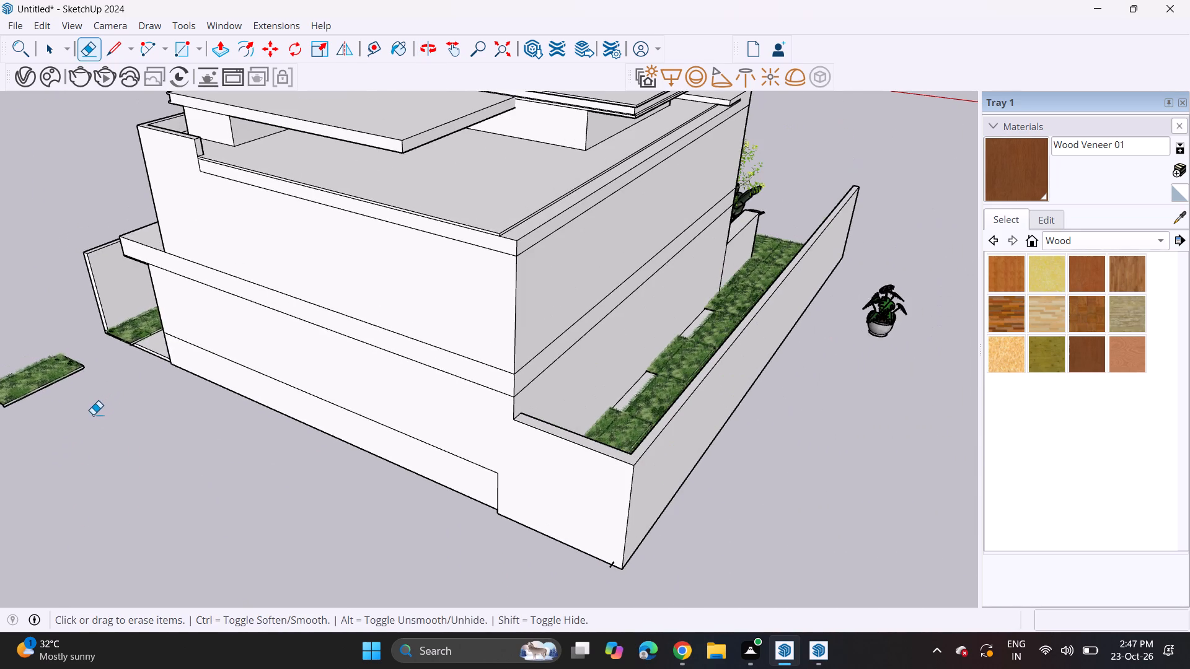
{"action": "middle_click_drag", "start_coordinate": [101, 416], "coordinate": [319, 424], "text": "shift"}
{"action": "left_click_drag", "start_coordinate": [263, 365], "coordinate": [316, 406]}
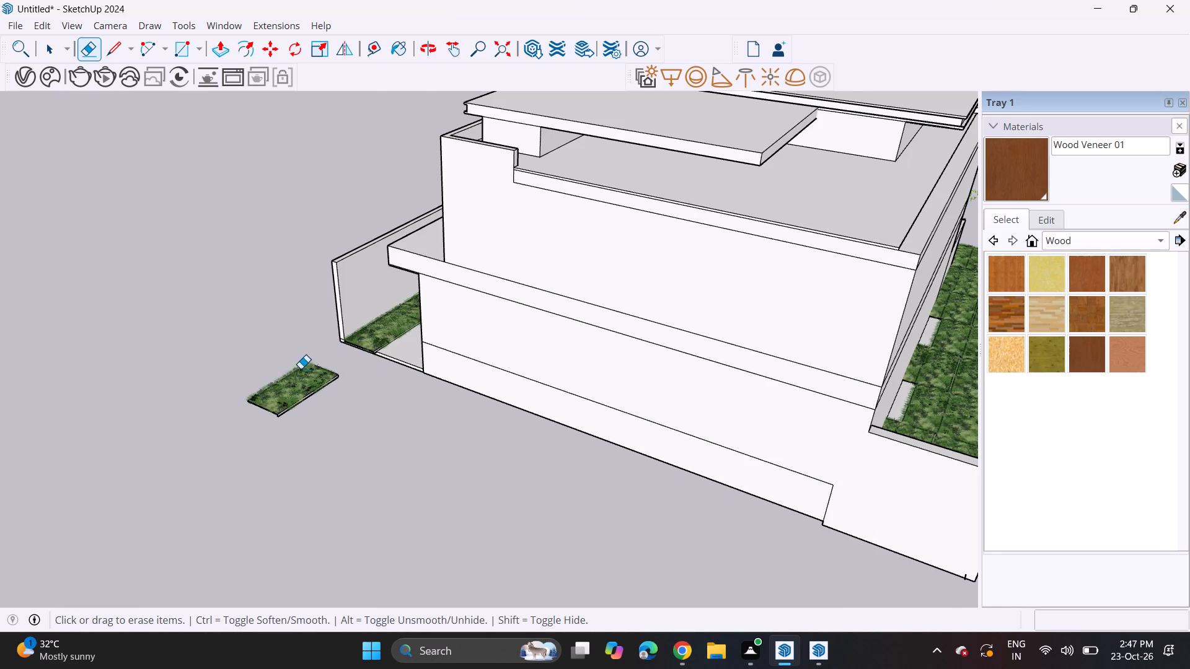
{"action": "left_click", "coordinate": [301, 374]}
{"action": "key", "text": "space"}
{"action": "left_click", "coordinate": [309, 382]}
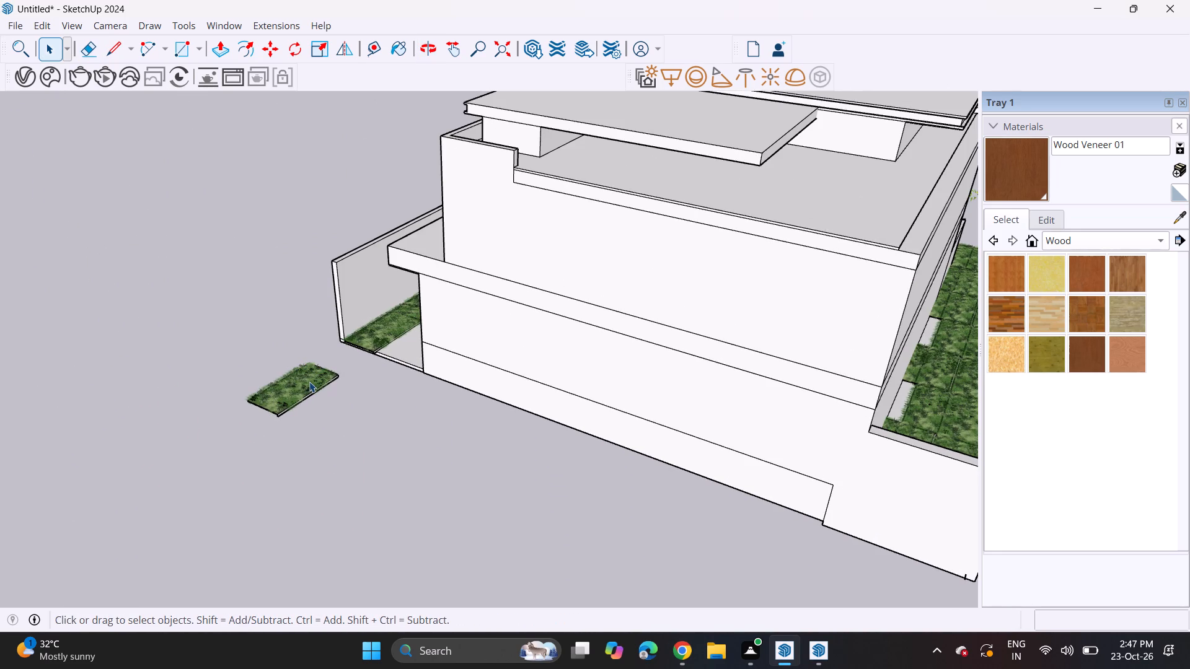
{"action": "left_click", "coordinate": [317, 388]}
{"action": "key", "text": "Delete"}
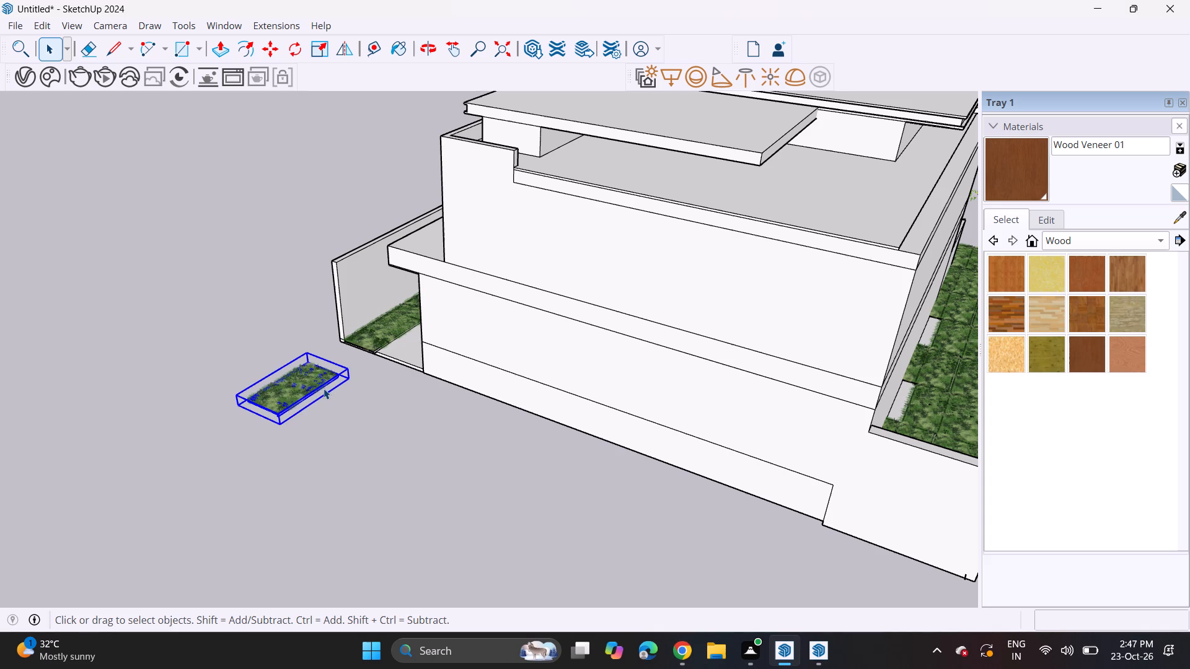
Push the plot base's rear face inward by about 1' 5 1/4" between the carport-side wall and the house, keeping the original face.
{"action": "scroll", "coordinate": [371, 349], "scroll_direction": "up", "scroll_amount": 11}
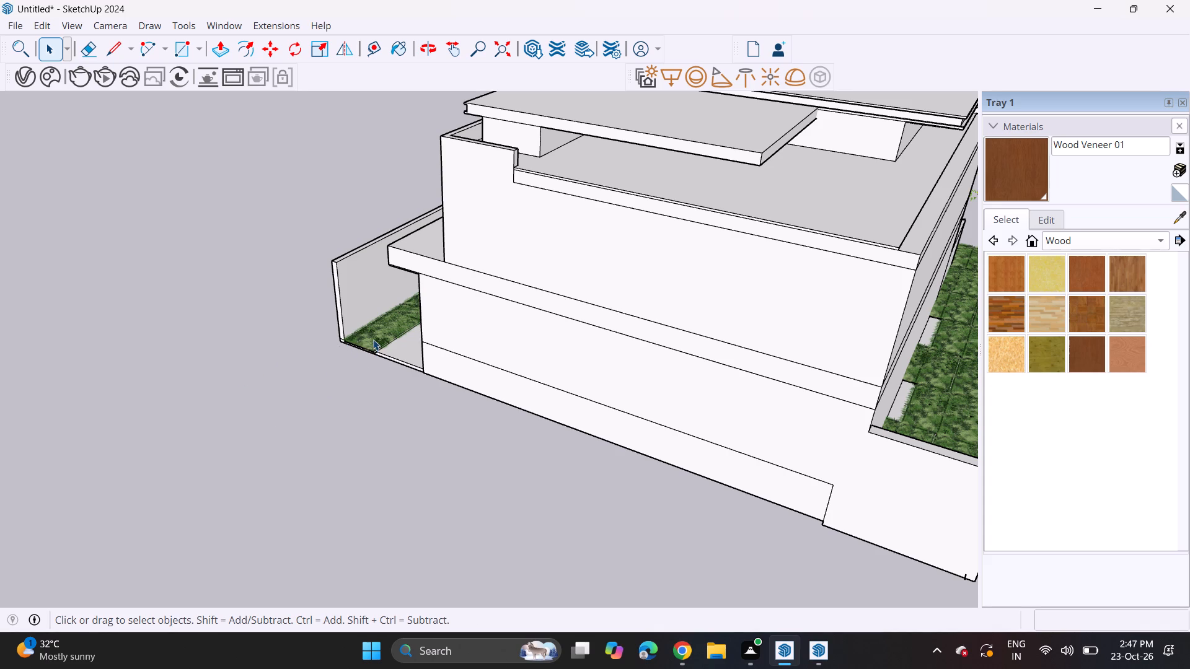
{"action": "scroll", "coordinate": [373, 339], "scroll_direction": "up", "scroll_amount": 18}
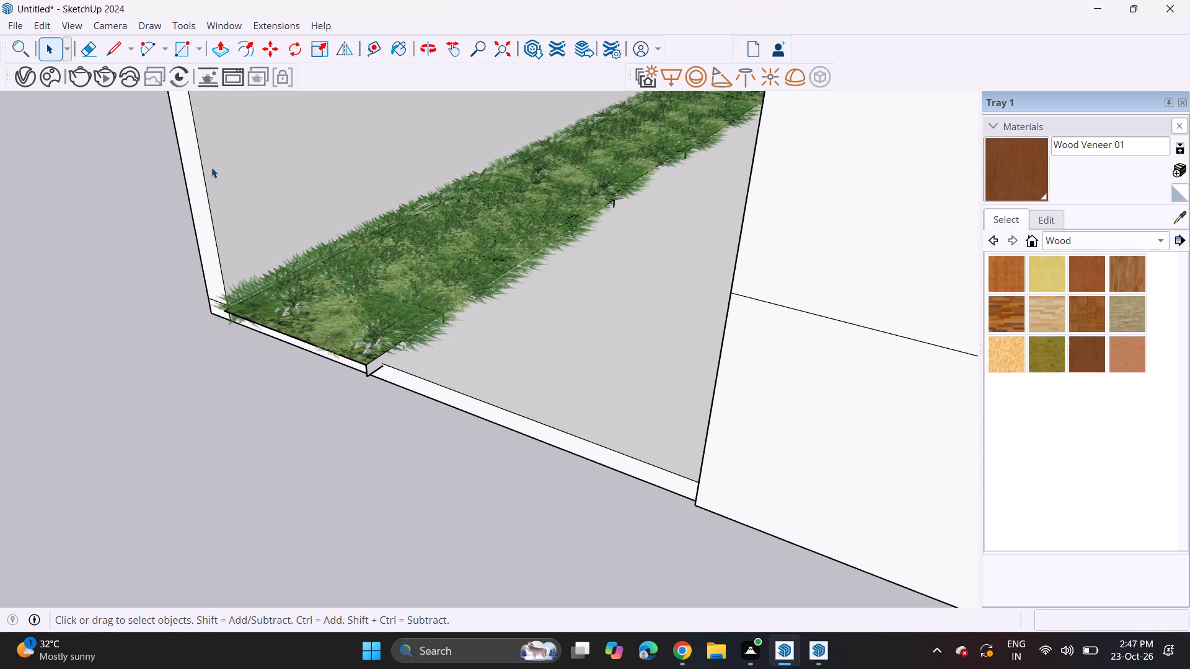
{"action": "left_click", "coordinate": [215, 51]}
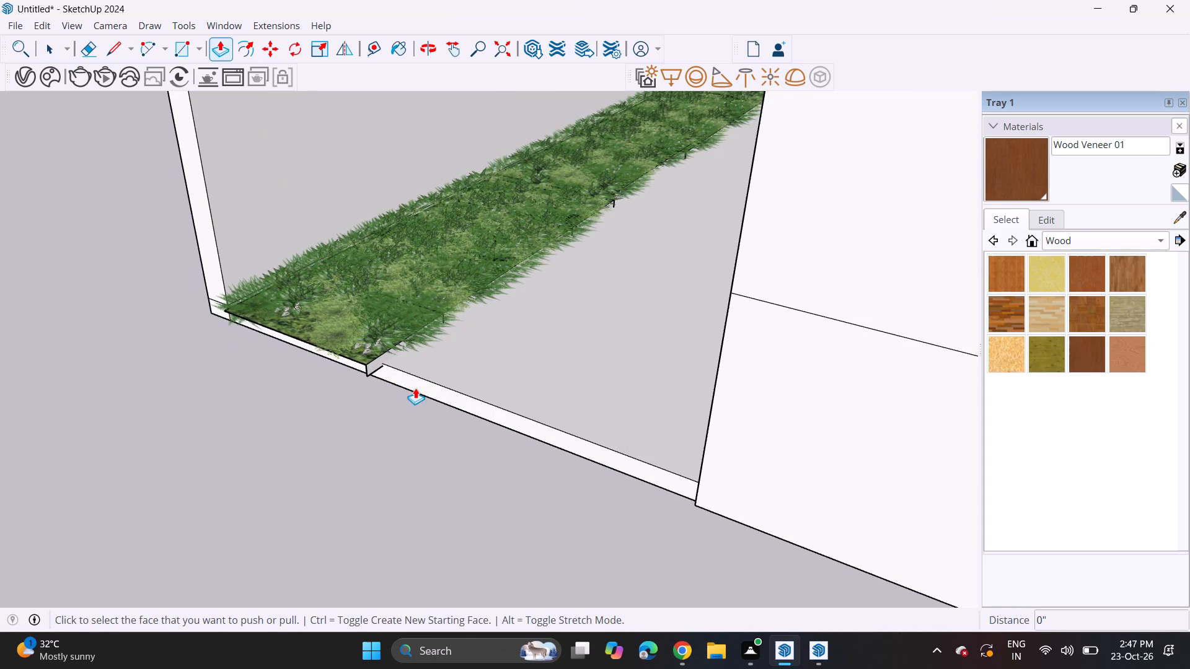
{"action": "left_click", "coordinate": [422, 383]}
{"action": "left_click", "coordinate": [451, 372]}
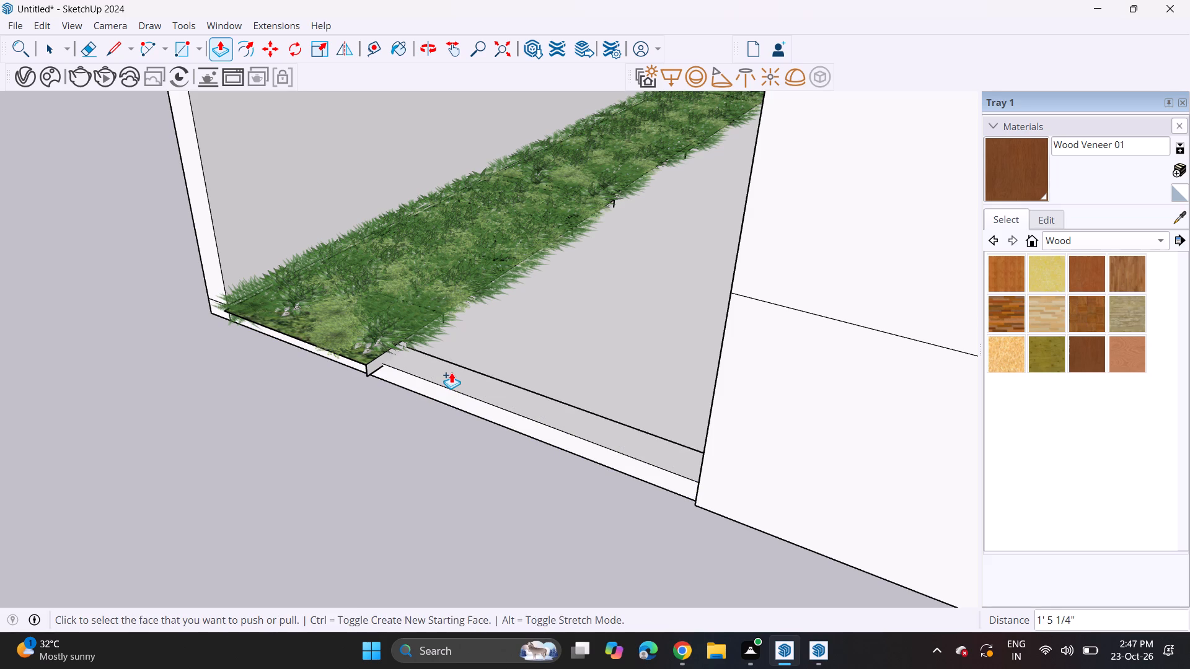
Raise the new rear strip 17' 1 3/4" to the side wall's top, closing the passage between boundary wall and house.
{"action": "left_click", "coordinate": [441, 383]}
{"action": "scroll", "coordinate": [418, 255], "scroll_direction": "down", "scroll_amount": 6}
{"action": "scroll", "coordinate": [348, 179], "scroll_direction": "down", "scroll_amount": 6}
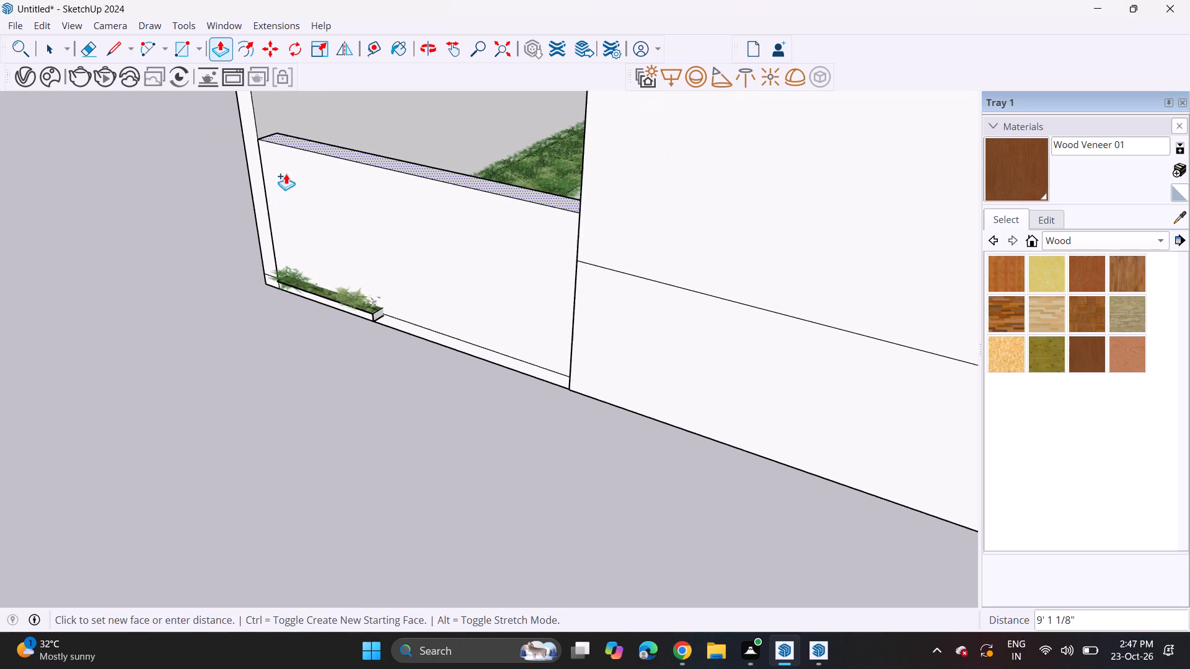
{"action": "middle_click_drag", "start_coordinate": [260, 142], "coordinate": [317, 271], "text": "shift"}
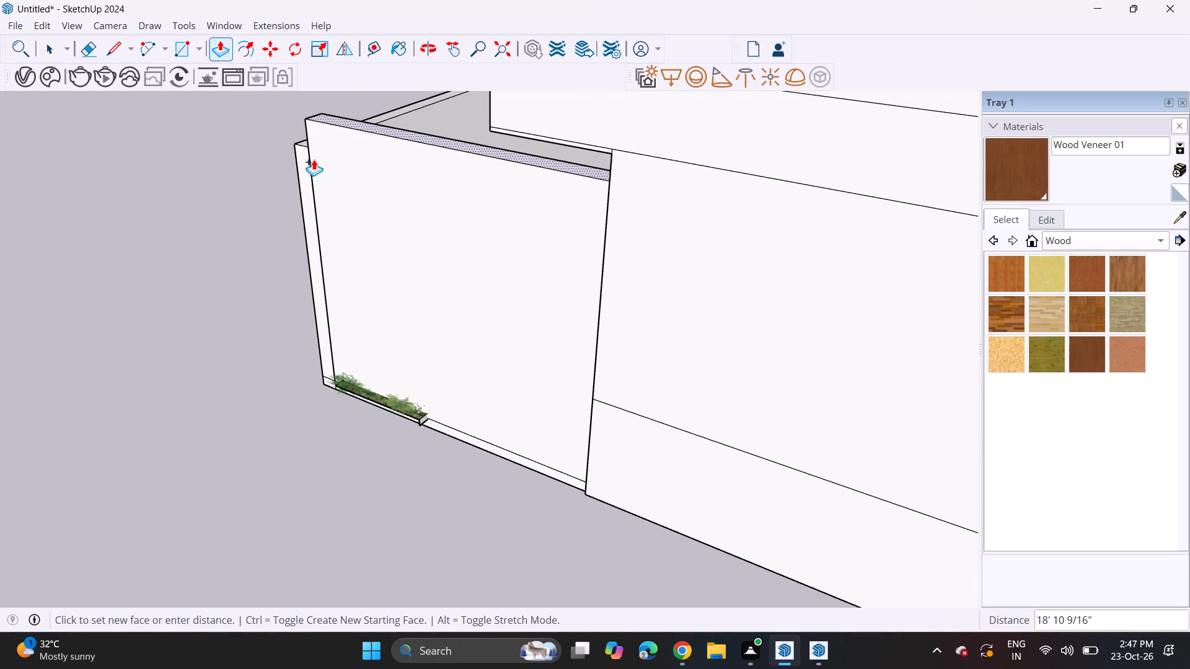
{"action": "left_click", "coordinate": [300, 144]}
Examine the new side and rear boundary walls from outside the plot and the whole house from the front.
{"action": "middle_click_drag", "start_coordinate": [187, 243], "coordinate": [890, 297]}
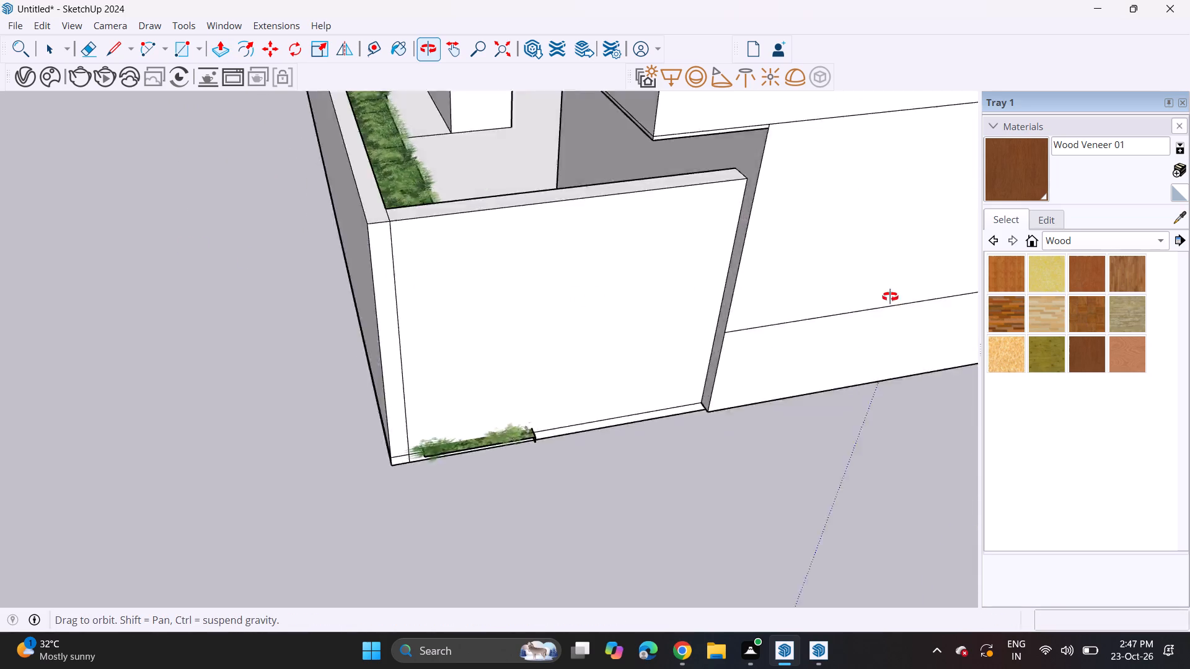
{"action": "middle_click_drag", "start_coordinate": [890, 297], "coordinate": [984, 295]}
{"action": "scroll", "coordinate": [509, 294], "scroll_direction": "down", "scroll_amount": 13}
{"action": "scroll", "coordinate": [434, 291], "scroll_direction": "up", "scroll_amount": 1}
{"action": "scroll", "coordinate": [434, 291], "scroll_direction": "down", "scroll_amount": 20}
{"action": "scroll", "coordinate": [434, 291], "scroll_direction": "down", "scroll_amount": 1}
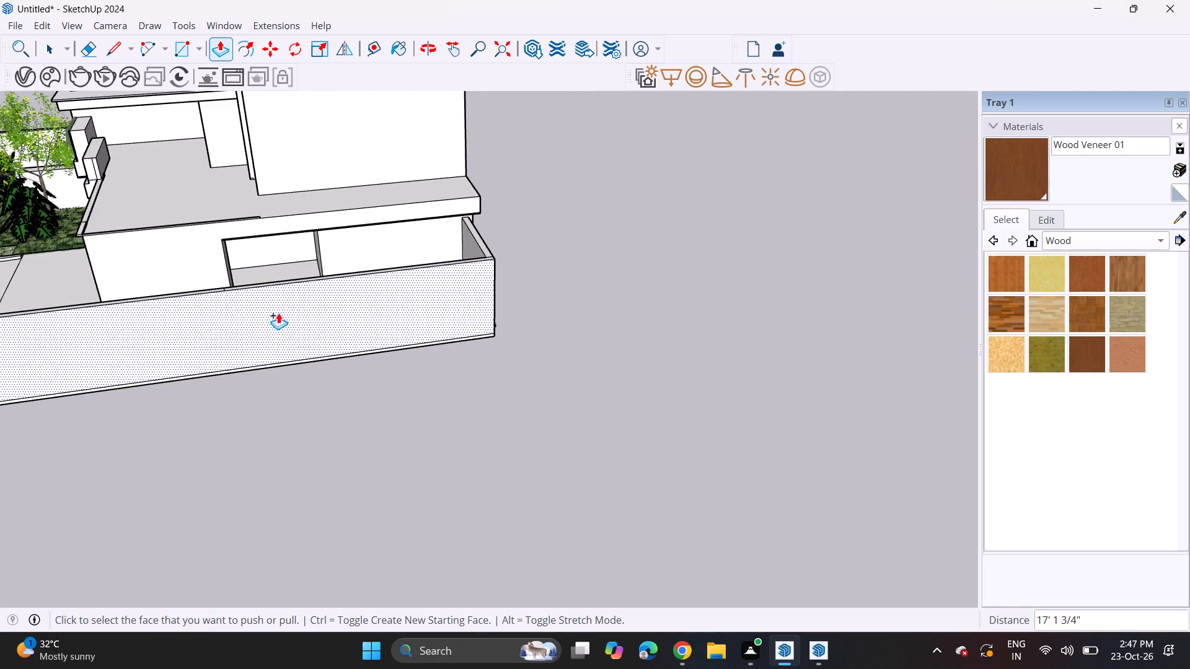
{"action": "scroll", "coordinate": [278, 313], "scroll_direction": "down", "scroll_amount": 2}
{"action": "middle_click_drag", "start_coordinate": [154, 325], "coordinate": [614, 208]}
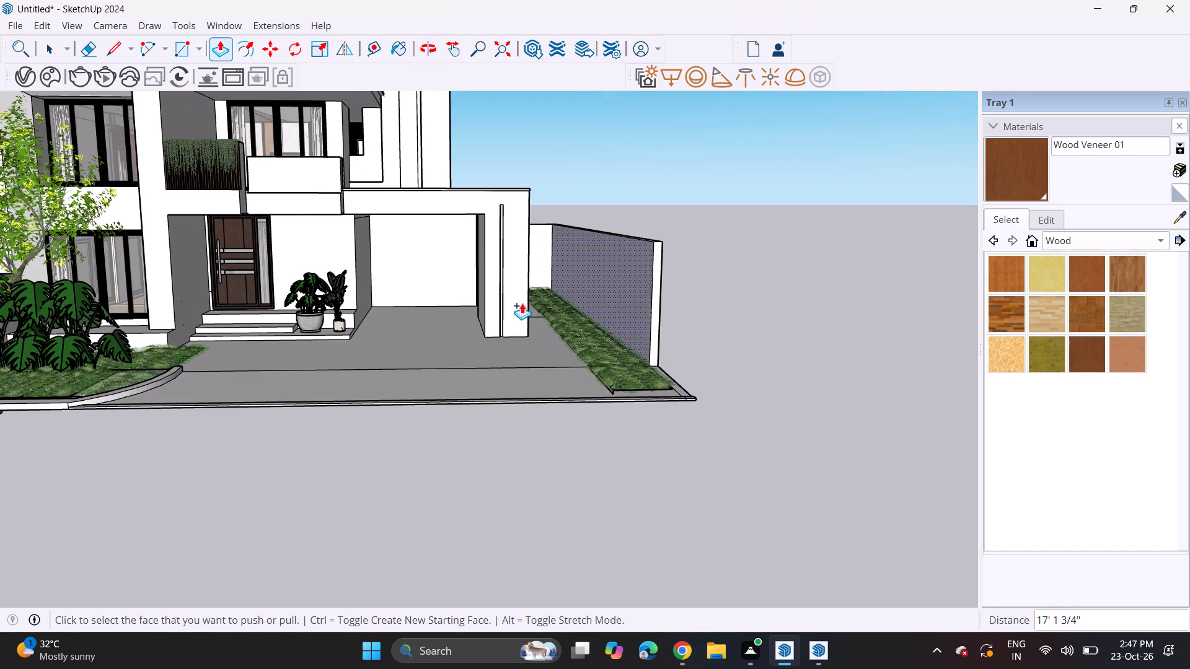
{"action": "middle_click_drag", "start_coordinate": [522, 303], "coordinate": [543, 297]}
{"action": "scroll", "coordinate": [540, 299], "scroll_direction": "down", "scroll_amount": 3}
{"action": "middle_click_drag", "start_coordinate": [531, 307], "coordinate": [564, 317]}
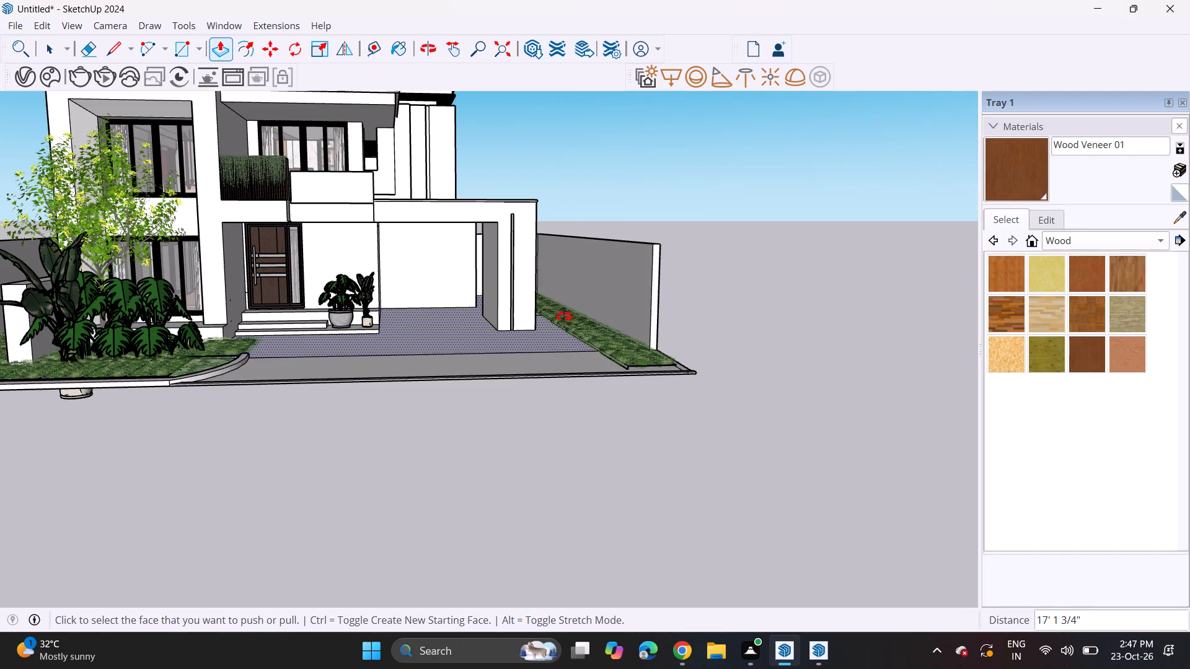
{"action": "middle_click_drag", "start_coordinate": [564, 317], "coordinate": [660, 361]}
{"action": "middle_click_drag", "start_coordinate": [612, 345], "coordinate": [581, 326]}
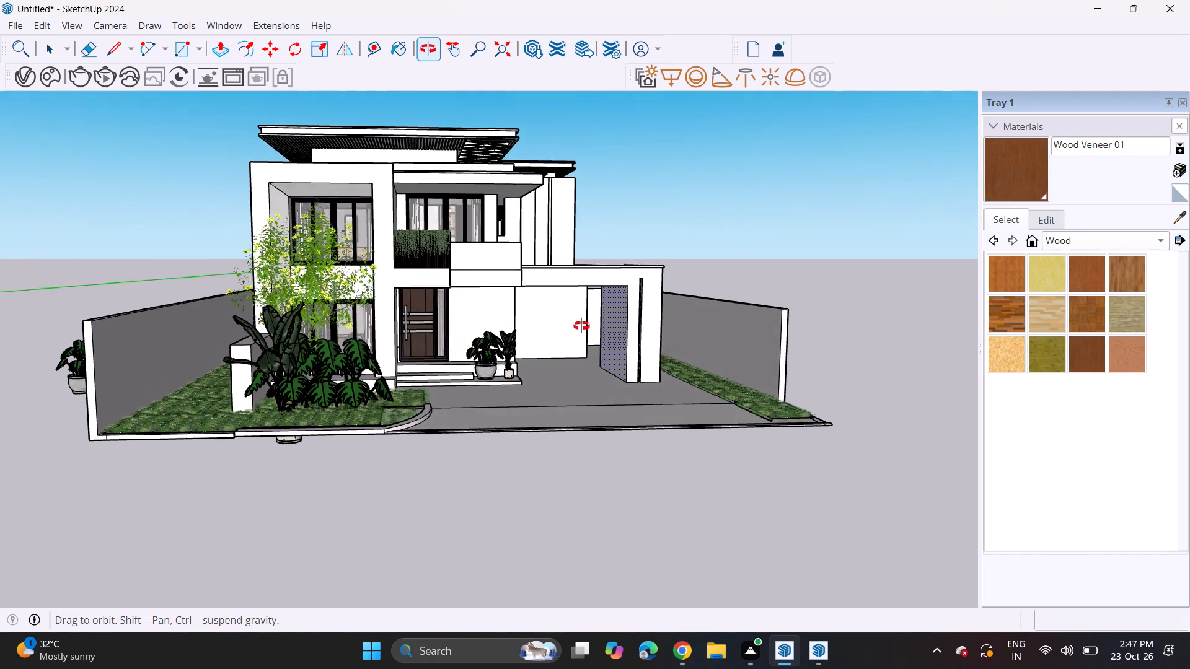
Delete the stray potted plant standing outside the boundary wall, removing both its foliage and its pot.
{"action": "middle_click_drag", "start_coordinate": [581, 326], "coordinate": [569, 326]}
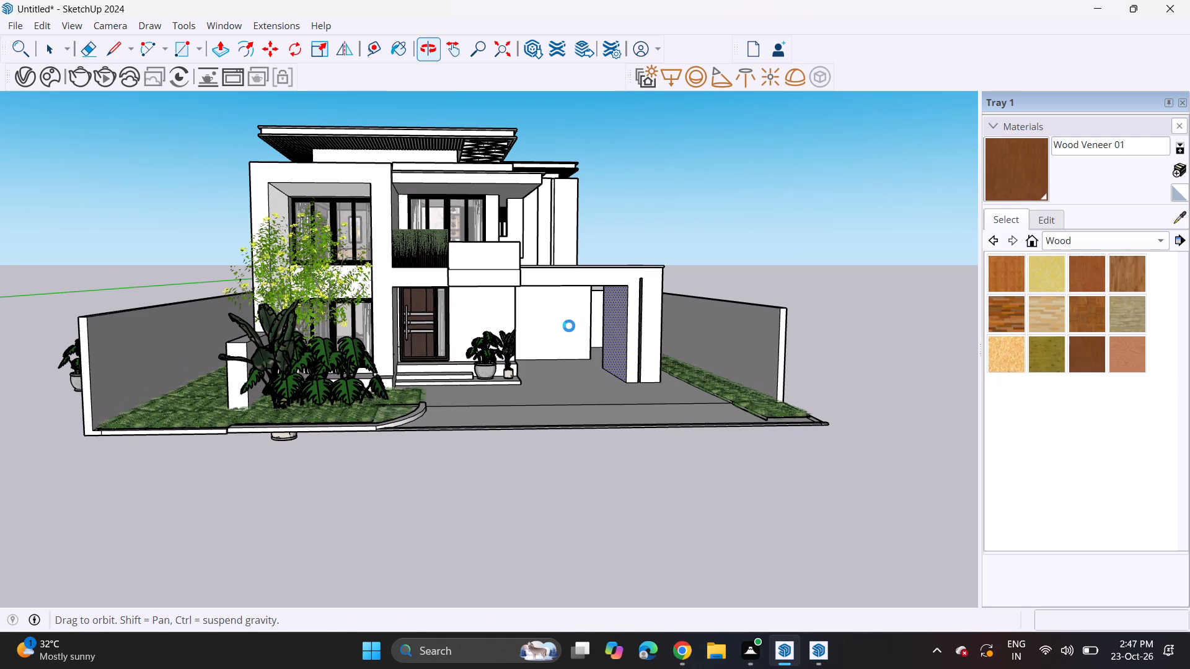
{"action": "middle_click_drag", "start_coordinate": [569, 326], "coordinate": [567, 326]}
{"action": "scroll", "coordinate": [545, 385], "scroll_direction": "up", "scroll_amount": 3}
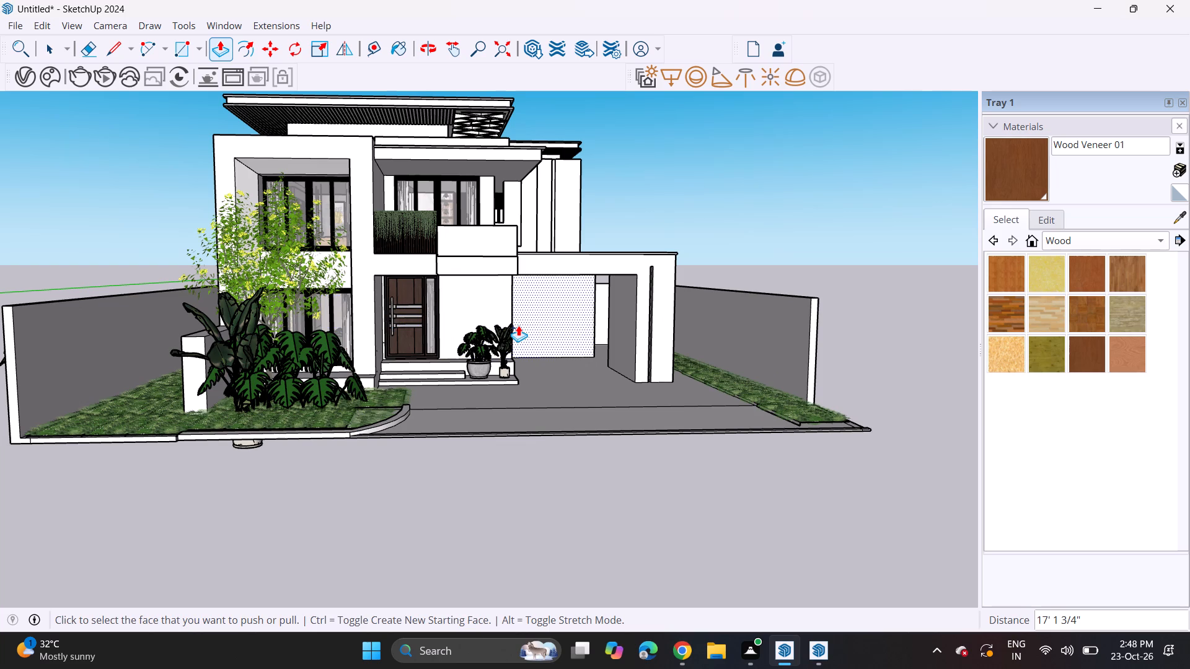
{"action": "middle_click_drag", "start_coordinate": [518, 325], "coordinate": [645, 374]}
{"action": "middle_click_drag", "start_coordinate": [640, 374], "coordinate": [627, 370]}
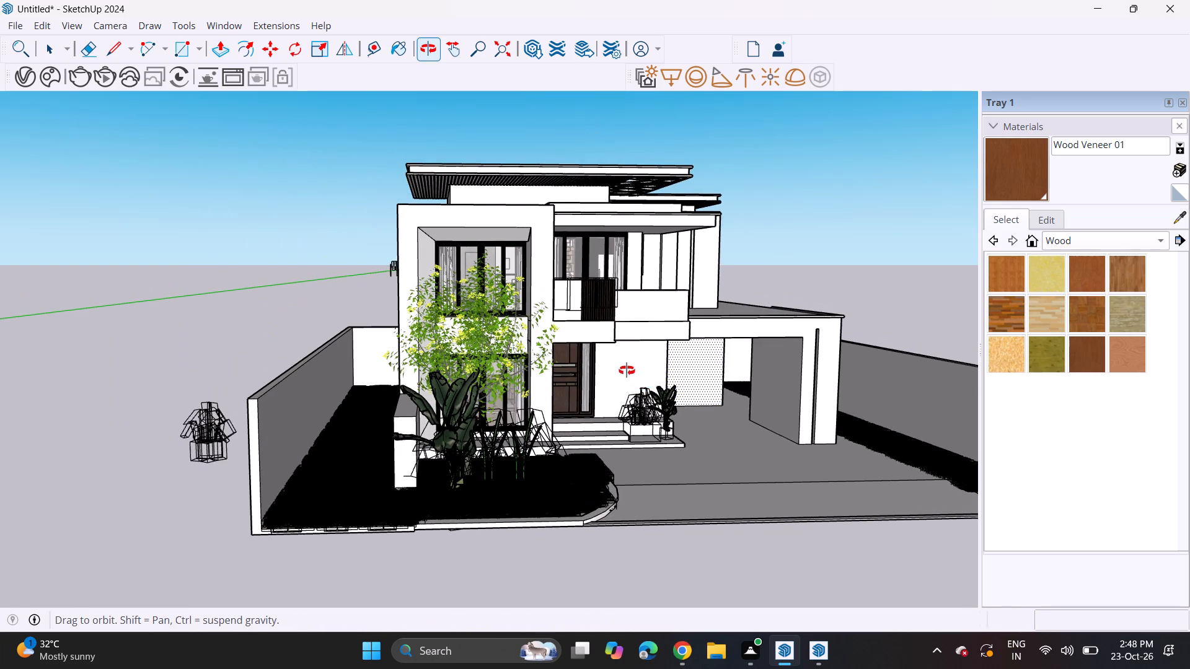
{"action": "middle_click_drag", "start_coordinate": [627, 370], "coordinate": [573, 363]}
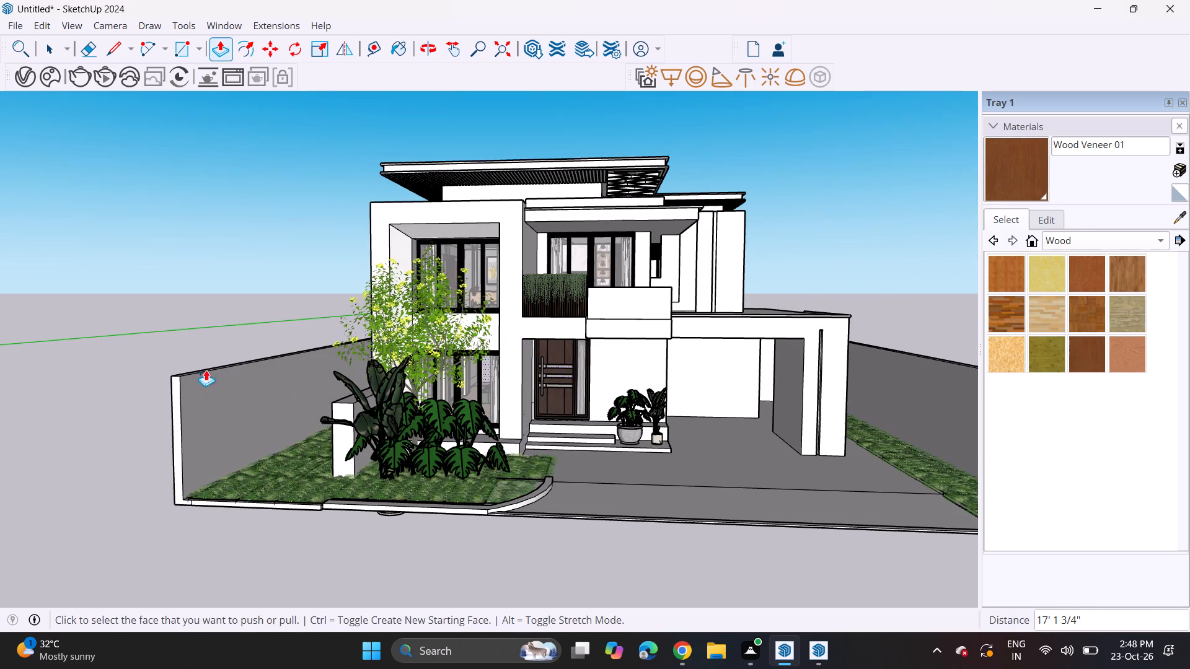
{"action": "key", "text": "space"}
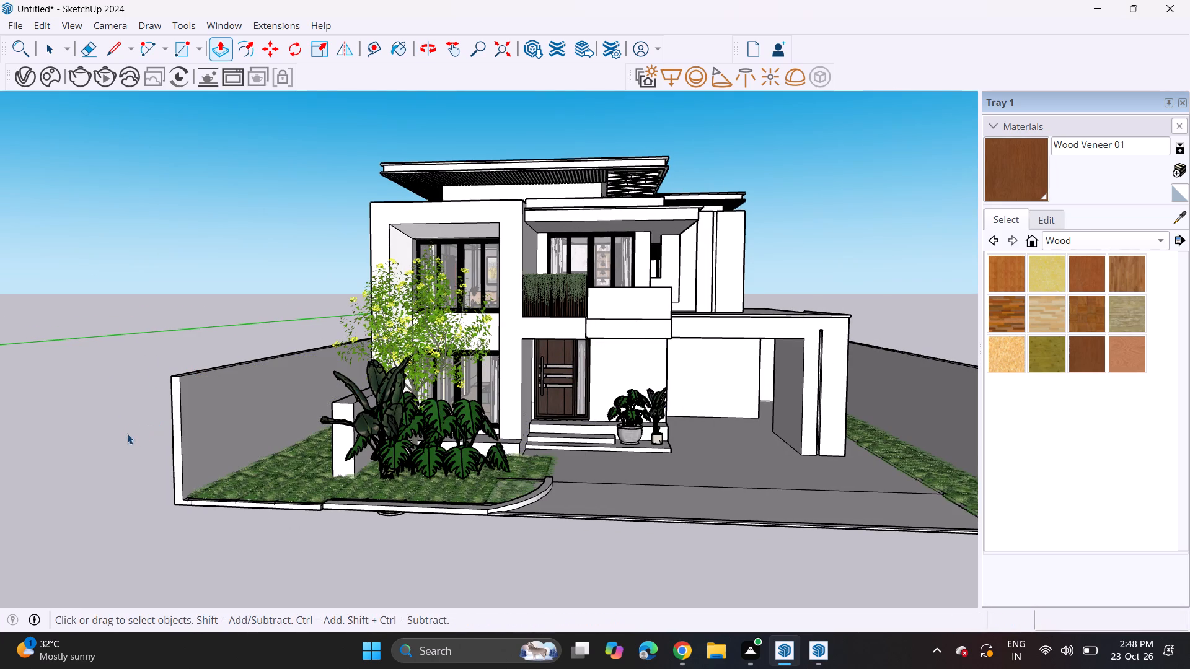
{"action": "middle_click_drag", "start_coordinate": [130, 434], "coordinate": [262, 445]}
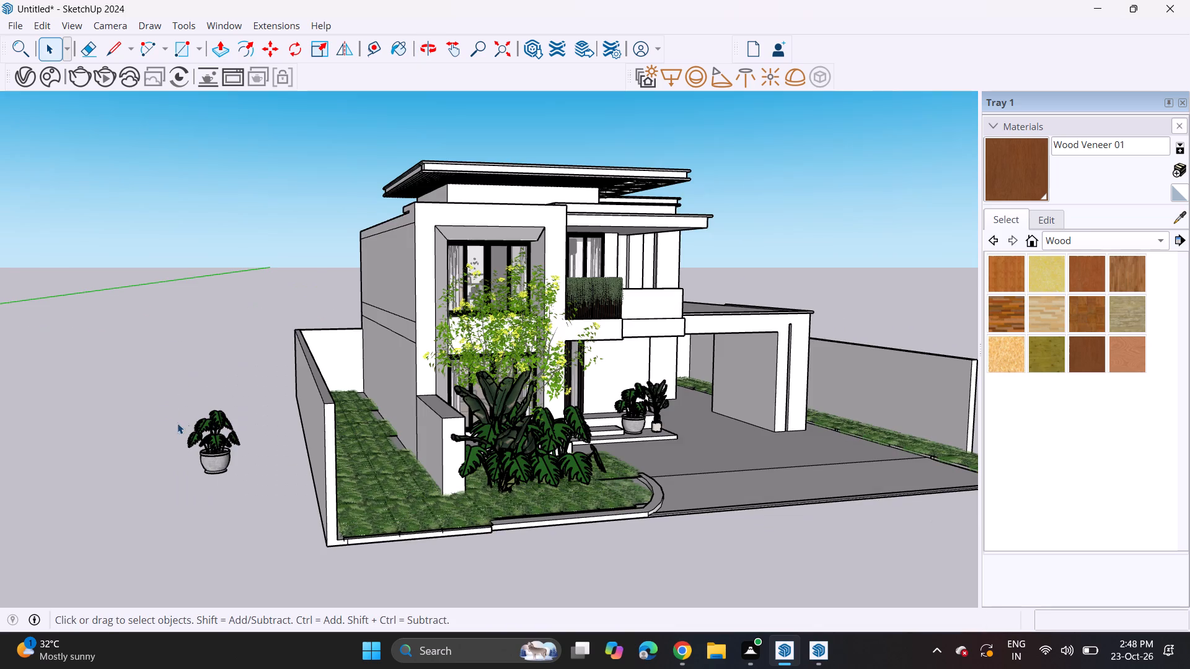
{"action": "left_click", "coordinate": [220, 446]}
{"action": "key", "text": "Delete"}
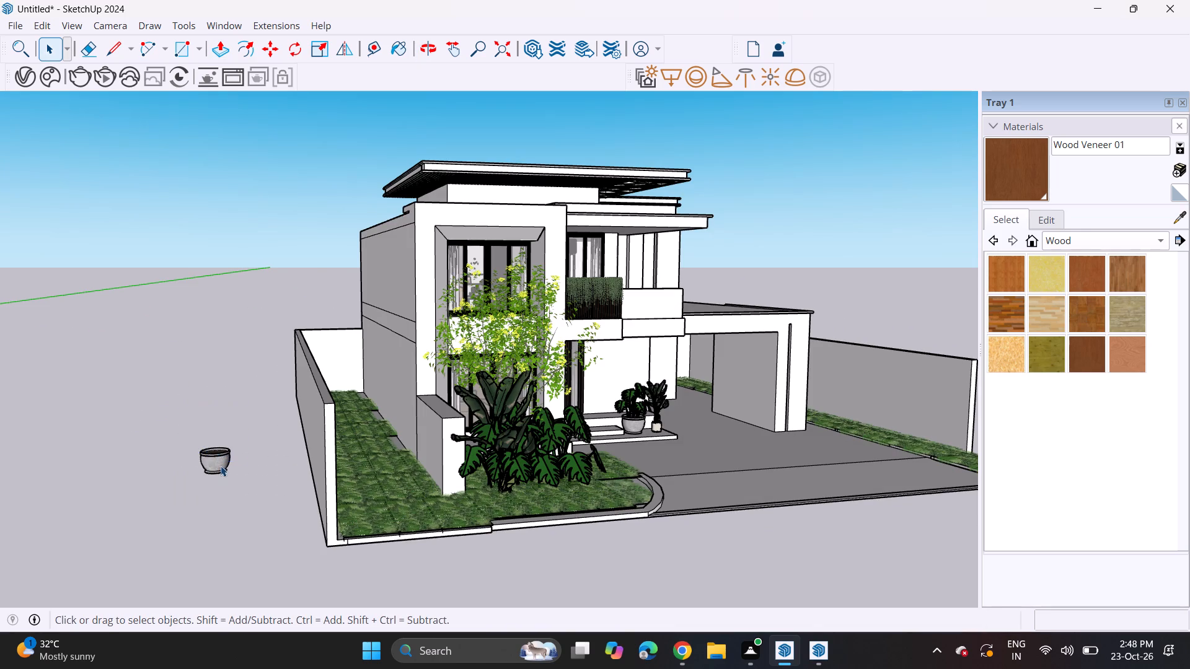
{"action": "left_click", "coordinate": [221, 467]}
{"action": "key", "text": "Delete"}
Import the VEGETAÇÃO+TROPICAL+EM+VASOS plant model from Downloads and place it on the front lawn beside the large-leaved plants.
{"action": "left_click", "coordinate": [14, 30]}
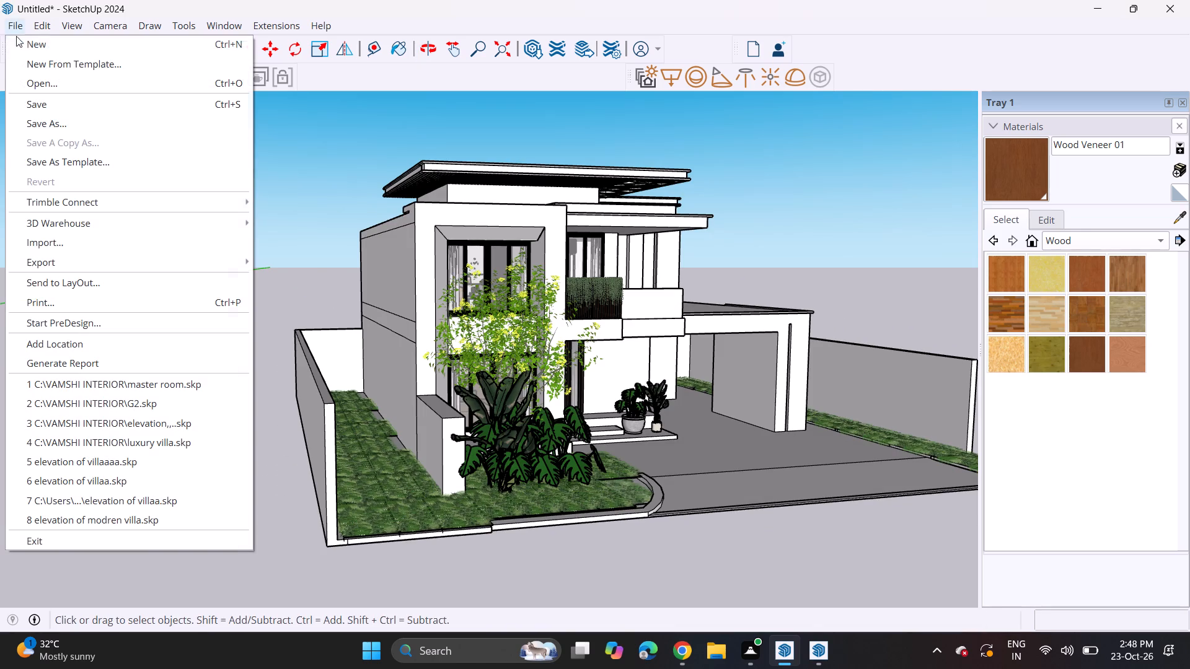
{"action": "left_click", "coordinate": [89, 240]}
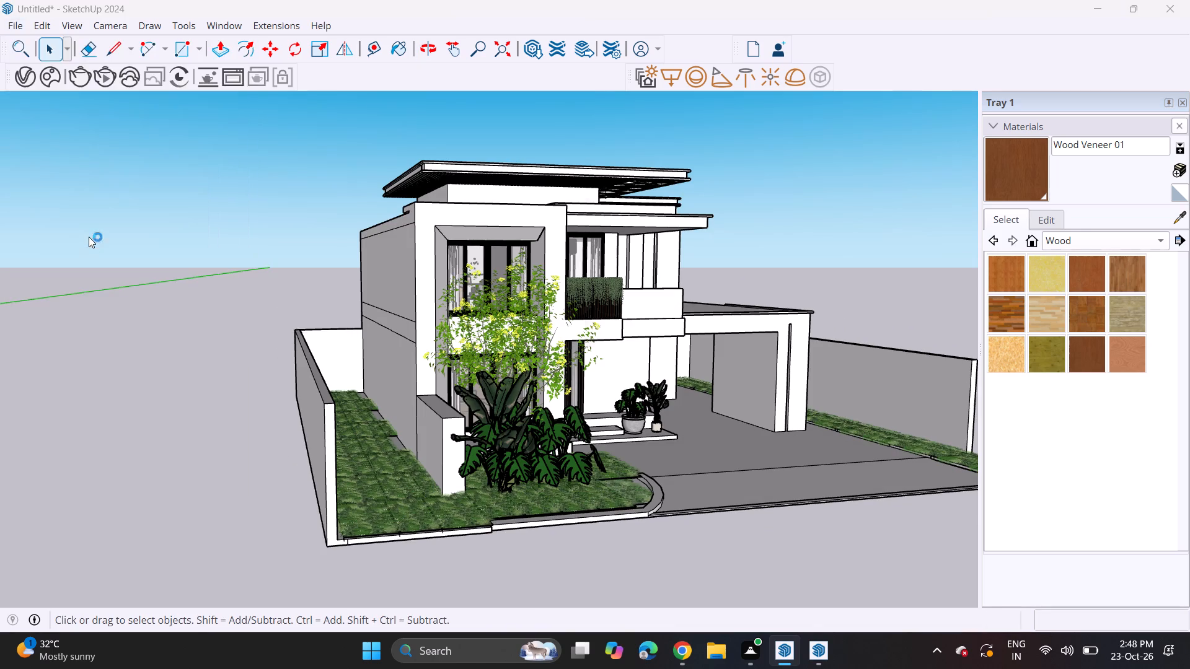
{"action": "scroll", "coordinate": [365, 212], "scroll_direction": "down", "scroll_amount": 7}
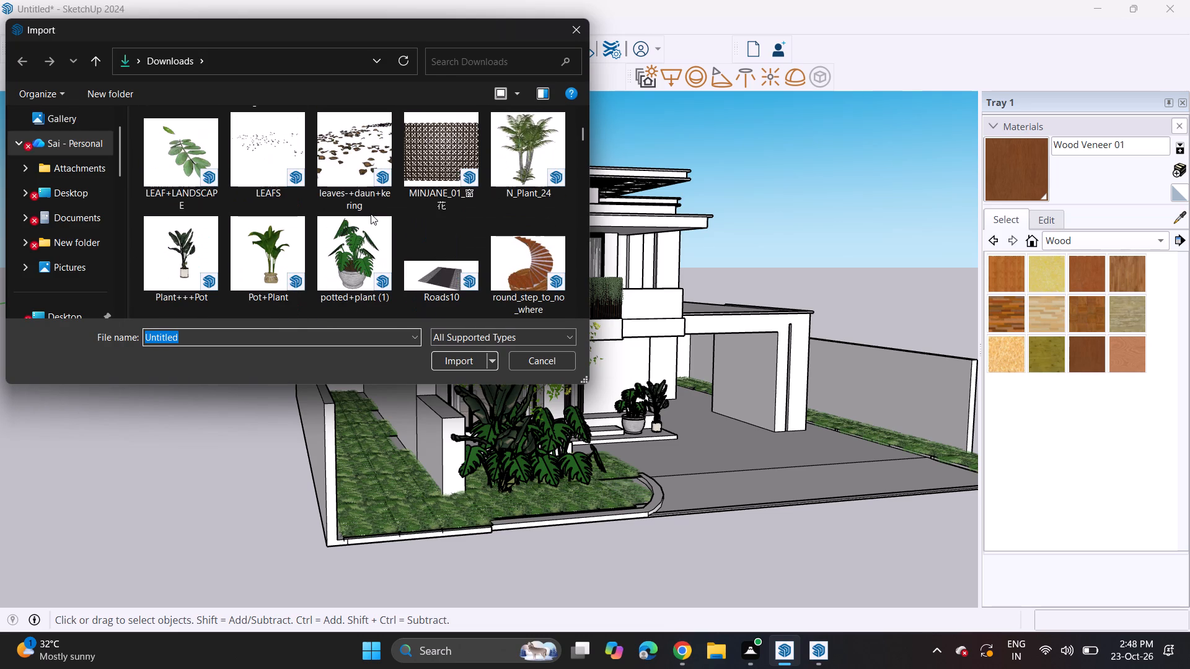
{"action": "scroll", "coordinate": [373, 222], "scroll_direction": "down", "scroll_amount": 2}
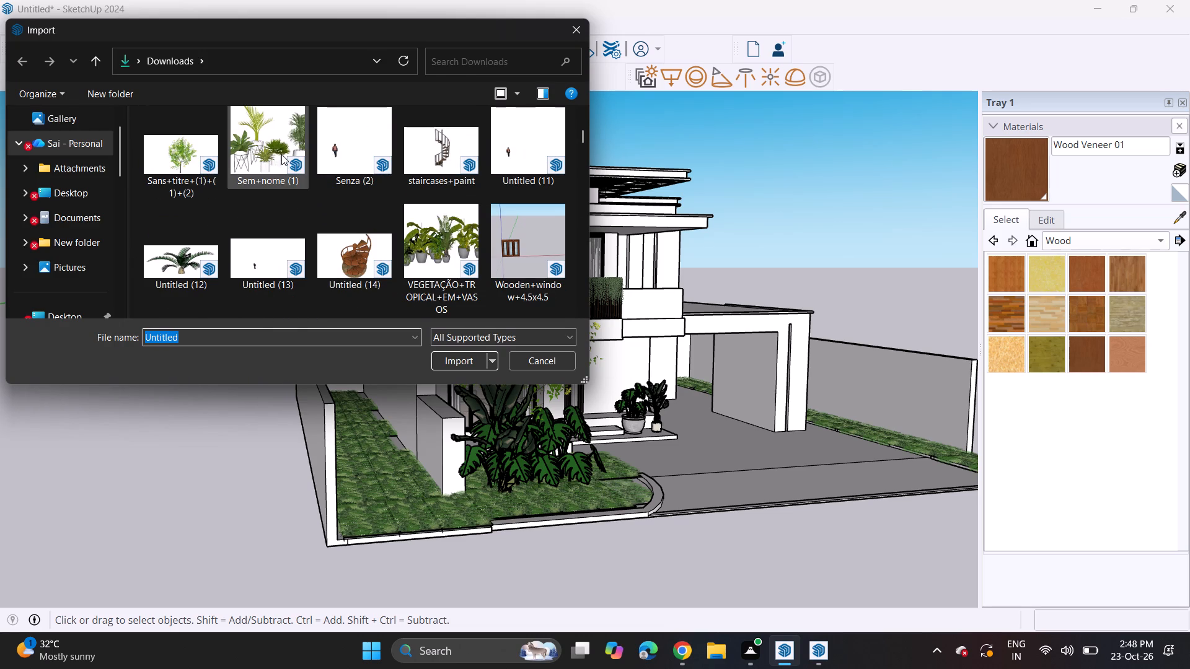
{"action": "left_click", "coordinate": [428, 248]}
{"action": "left_click", "coordinate": [459, 363]}
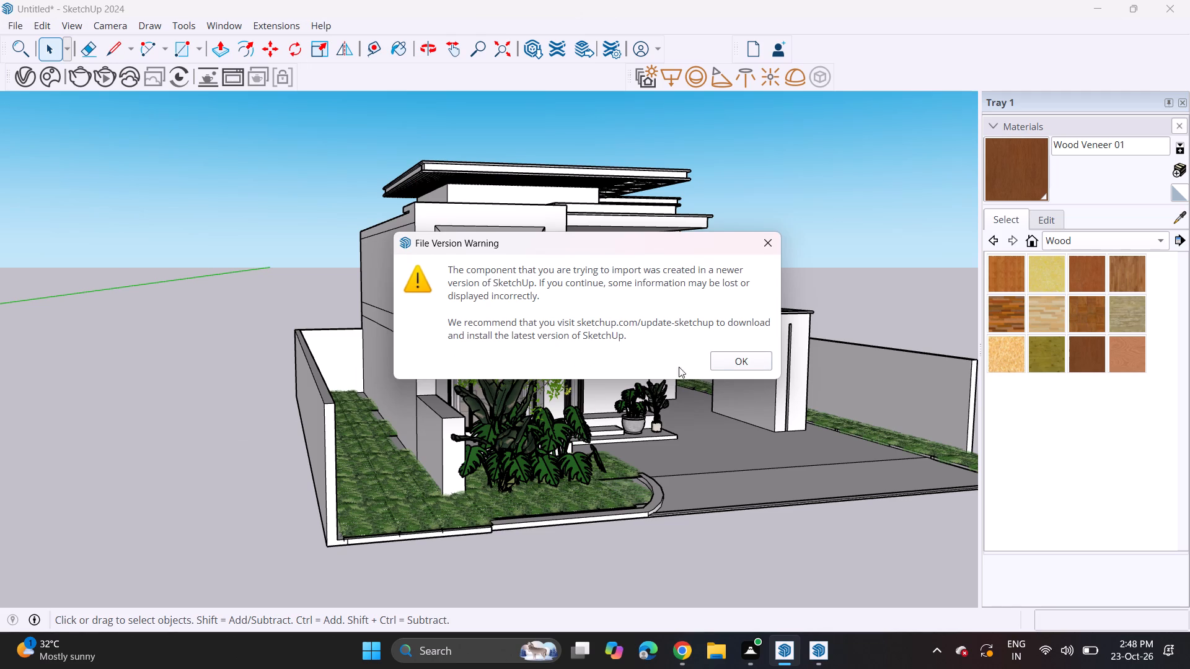
{"action": "left_click", "coordinate": [718, 364]}
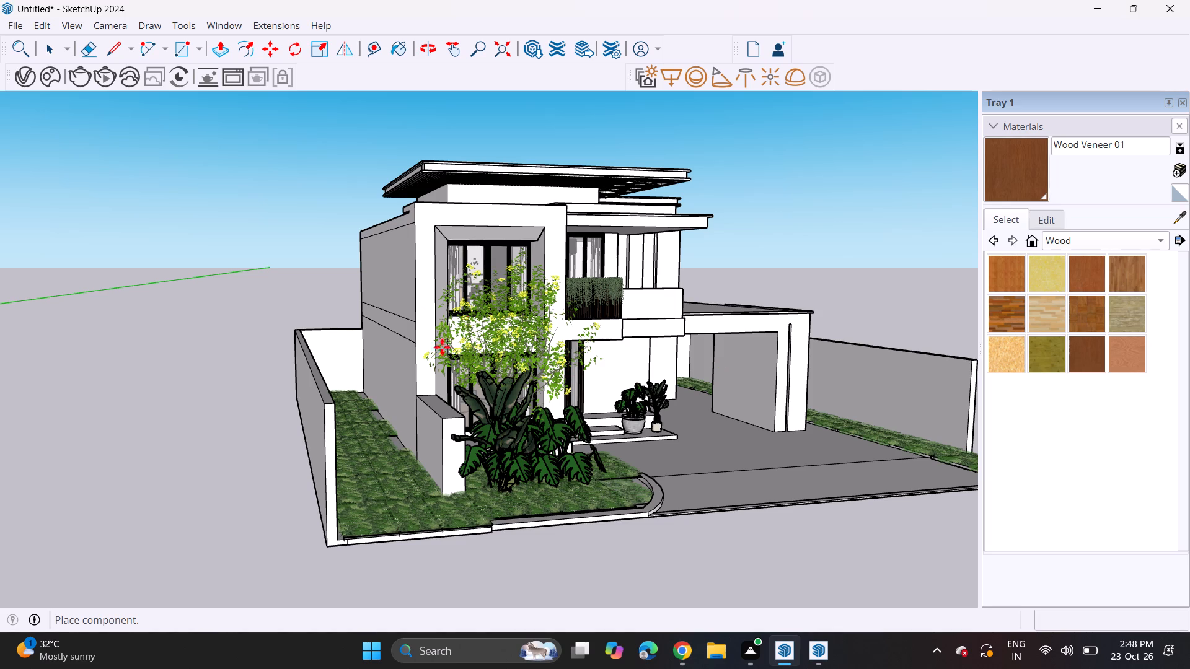
{"action": "scroll", "coordinate": [429, 360], "scroll_direction": "down", "scroll_amount": 7}
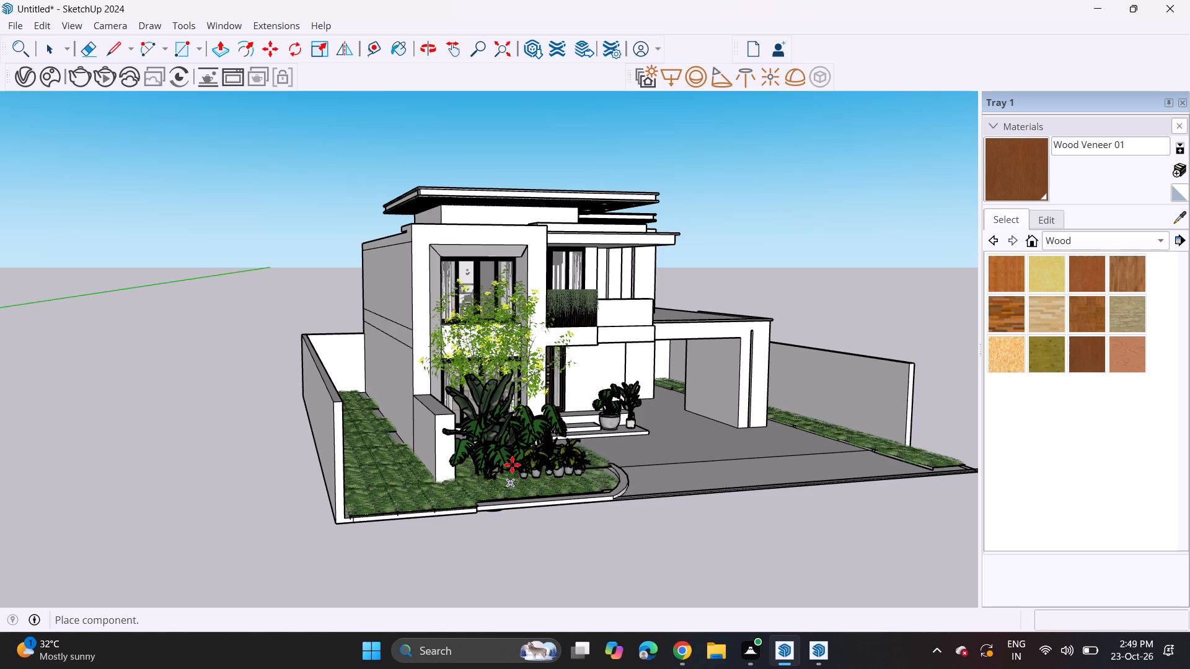
{"action": "left_click", "coordinate": [512, 465]}
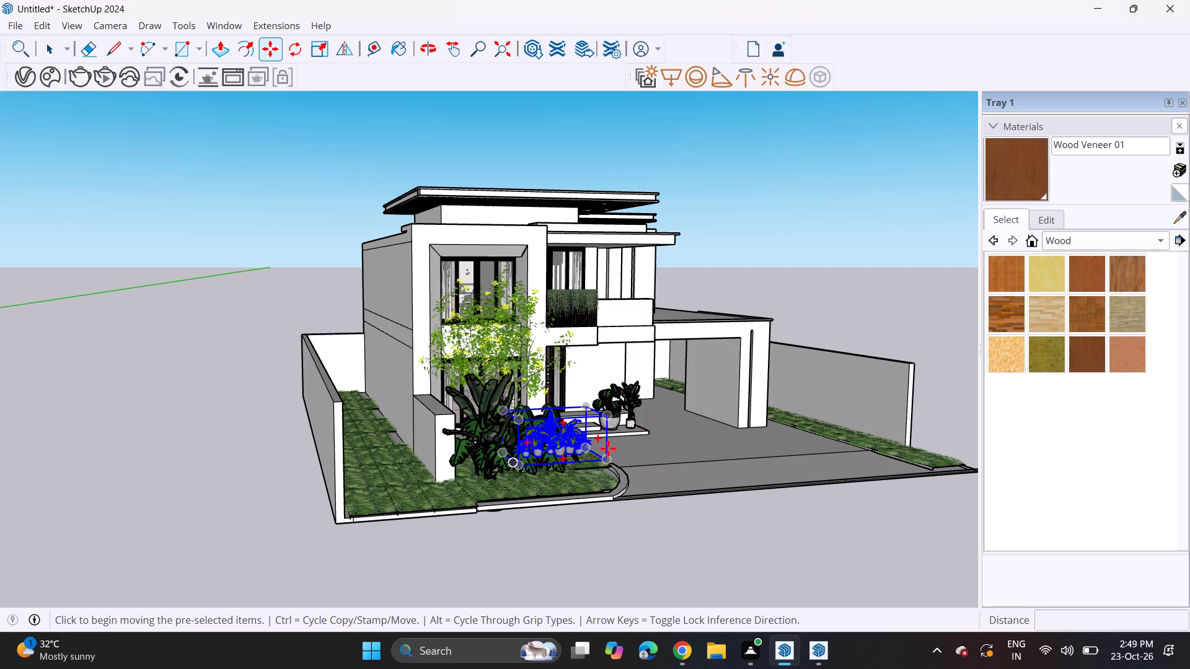
Move the imported plant group about 9' 10 3/4" across the front lawn, among the large-leaved plants.
{"action": "middle_click_drag", "start_coordinate": [636, 448], "coordinate": [332, 591]}
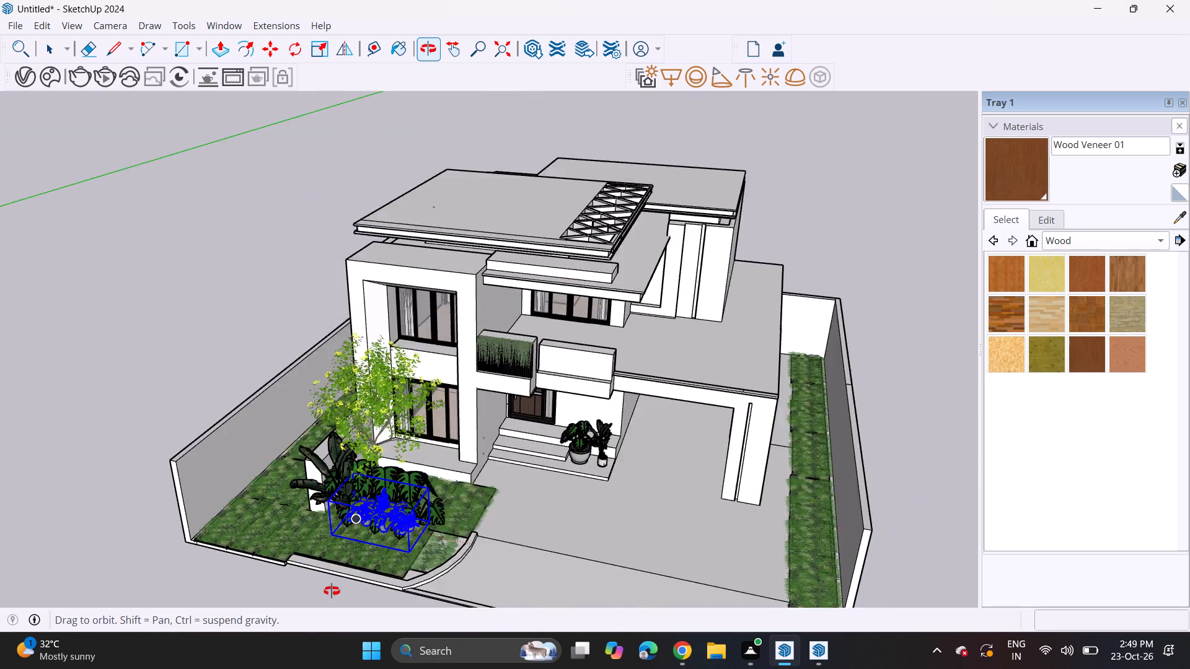
{"action": "middle_click_drag", "start_coordinate": [332, 591], "coordinate": [302, 583]}
{"action": "scroll", "coordinate": [314, 547], "scroll_direction": "up", "scroll_amount": 15}
{"action": "scroll", "coordinate": [350, 504], "scroll_direction": "up", "scroll_amount": 1}
{"action": "scroll", "coordinate": [350, 504], "scroll_direction": "down", "scroll_amount": 1}
{"action": "scroll", "coordinate": [350, 504], "scroll_direction": "up", "scroll_amount": 6}
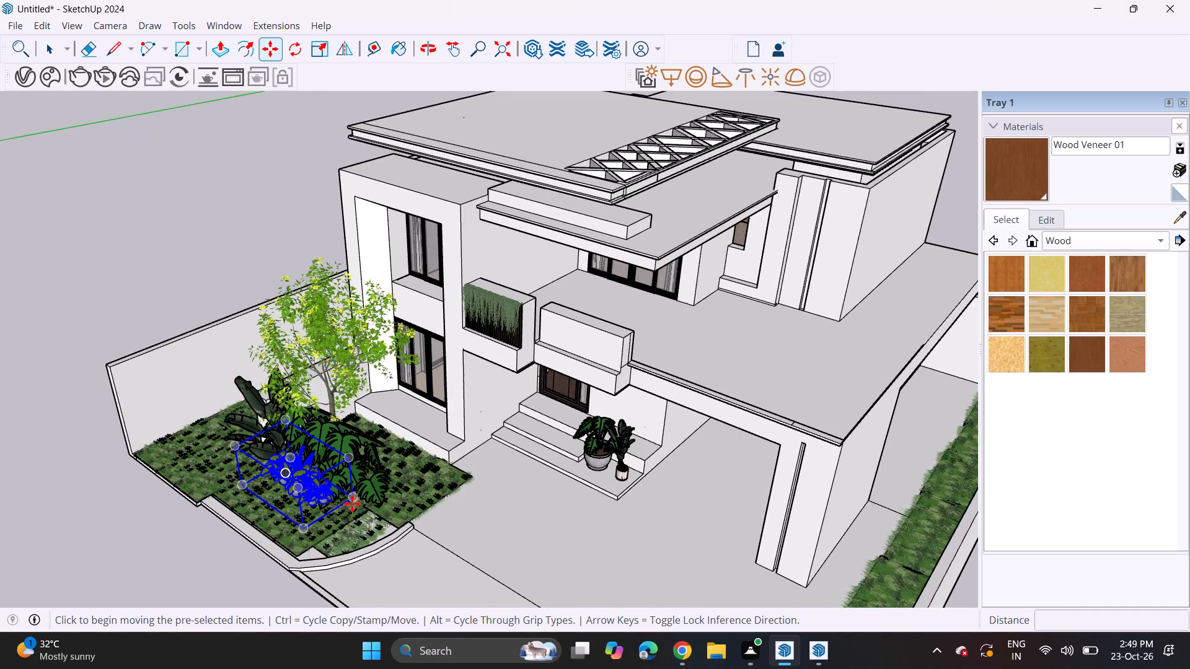
{"action": "scroll", "coordinate": [352, 502], "scroll_direction": "up", "scroll_amount": 16}
{"action": "left_click", "coordinate": [356, 494]}
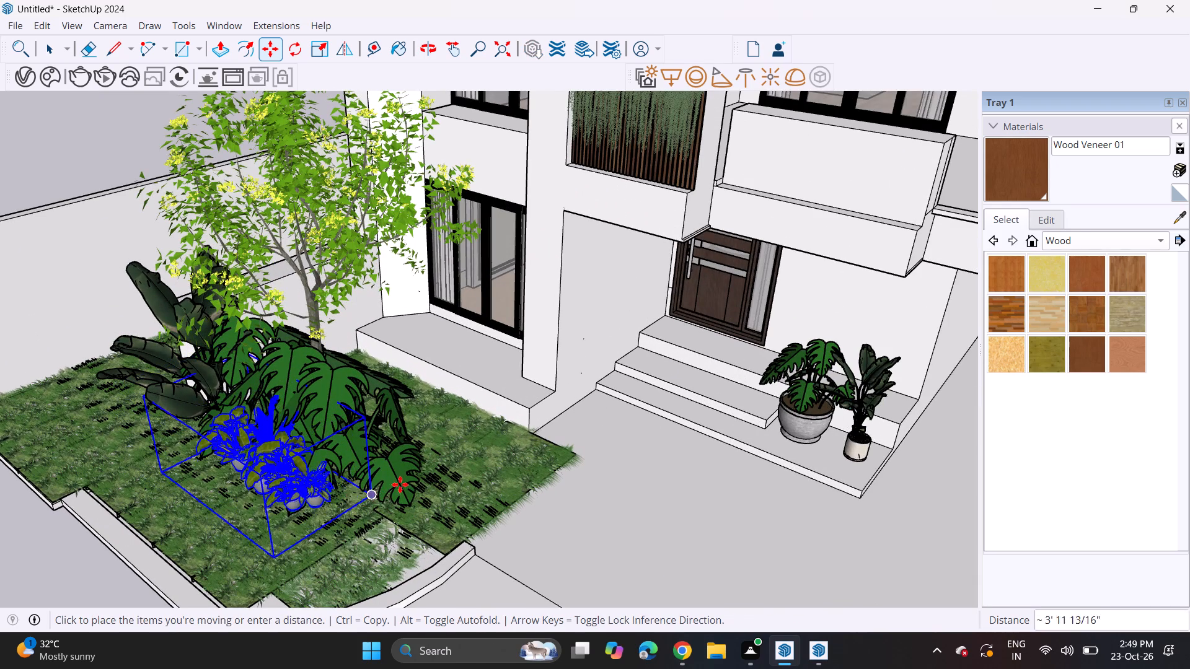
{"action": "left_click", "coordinate": [453, 478]}
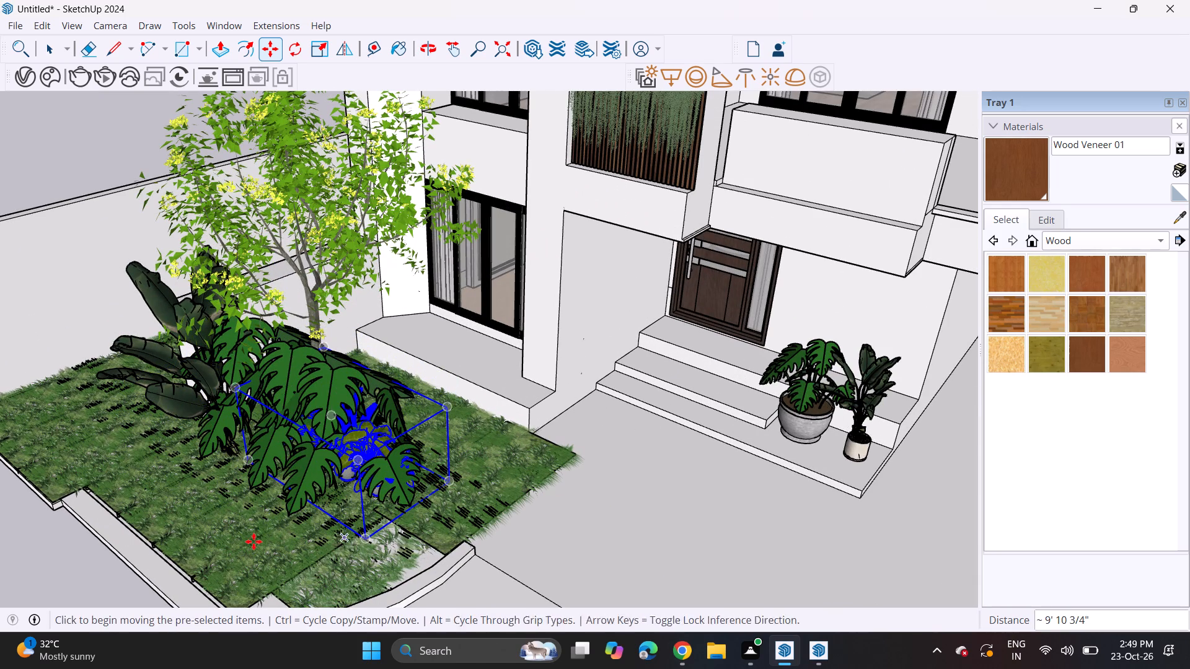
Lower the imported plant group vertically by about 3' 10 11/16" so its pots sink below the lawn.
{"action": "scroll", "coordinate": [253, 540], "scroll_direction": "up", "scroll_amount": 1}
{"action": "middle_click_drag", "start_coordinate": [251, 540], "coordinate": [456, 390]}
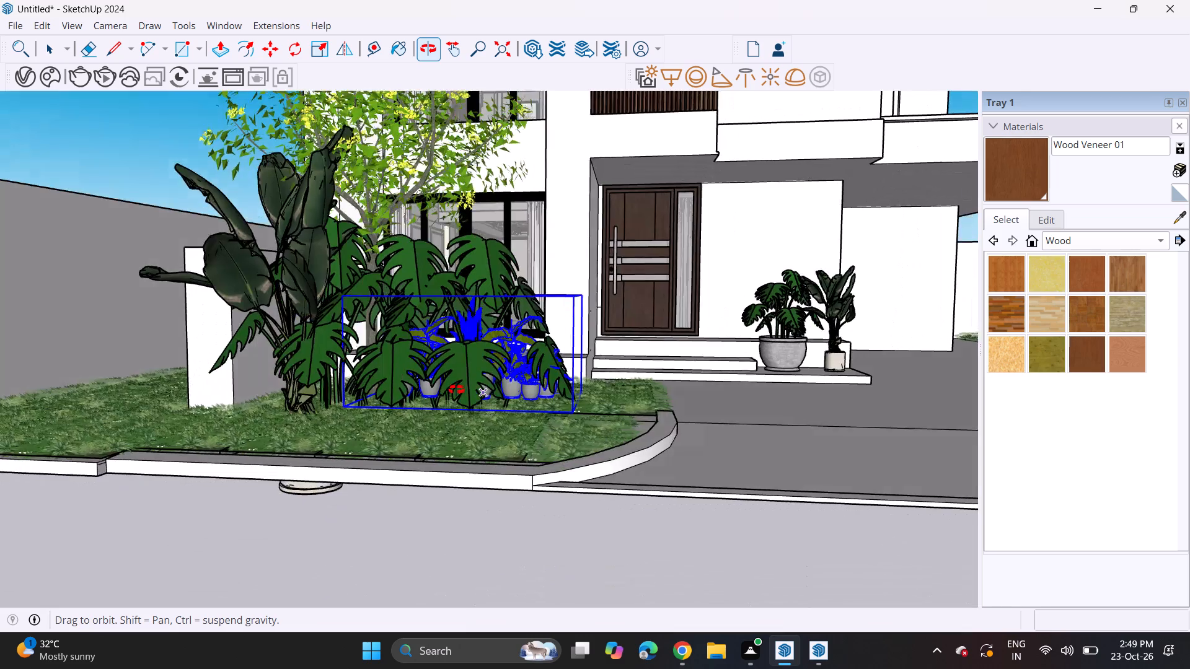
{"action": "middle_click_drag", "start_coordinate": [456, 390], "coordinate": [470, 387]}
{"action": "scroll", "coordinate": [487, 318], "scroll_direction": "up", "scroll_amount": 4}
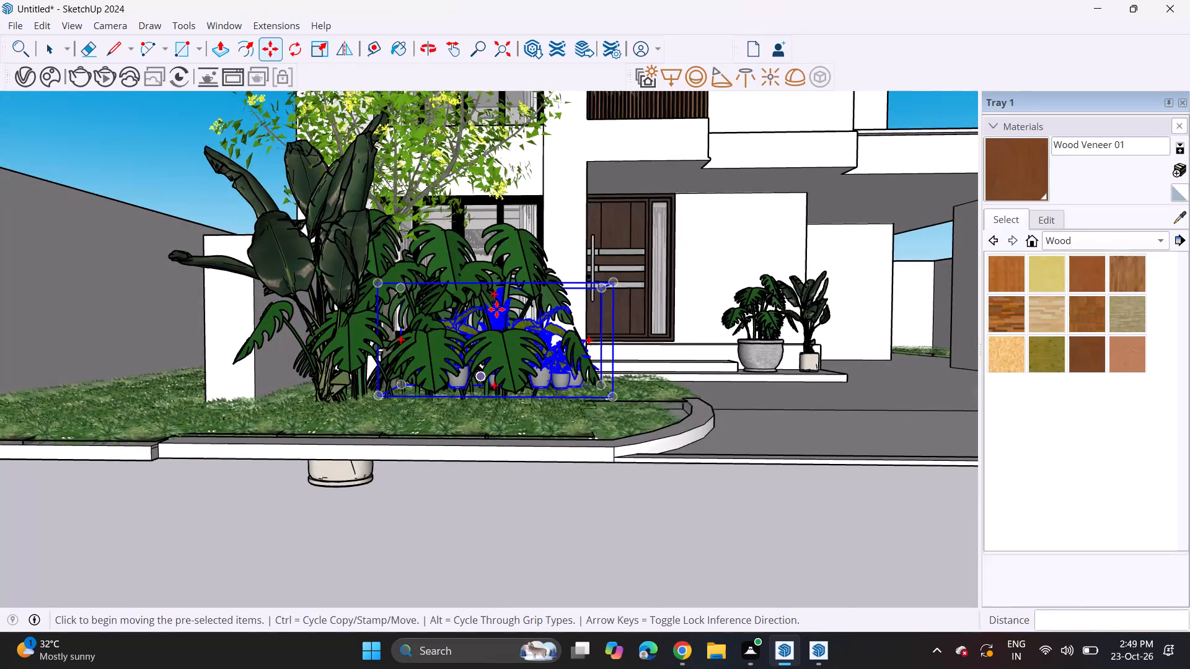
{"action": "left_click", "coordinate": [496, 307]}
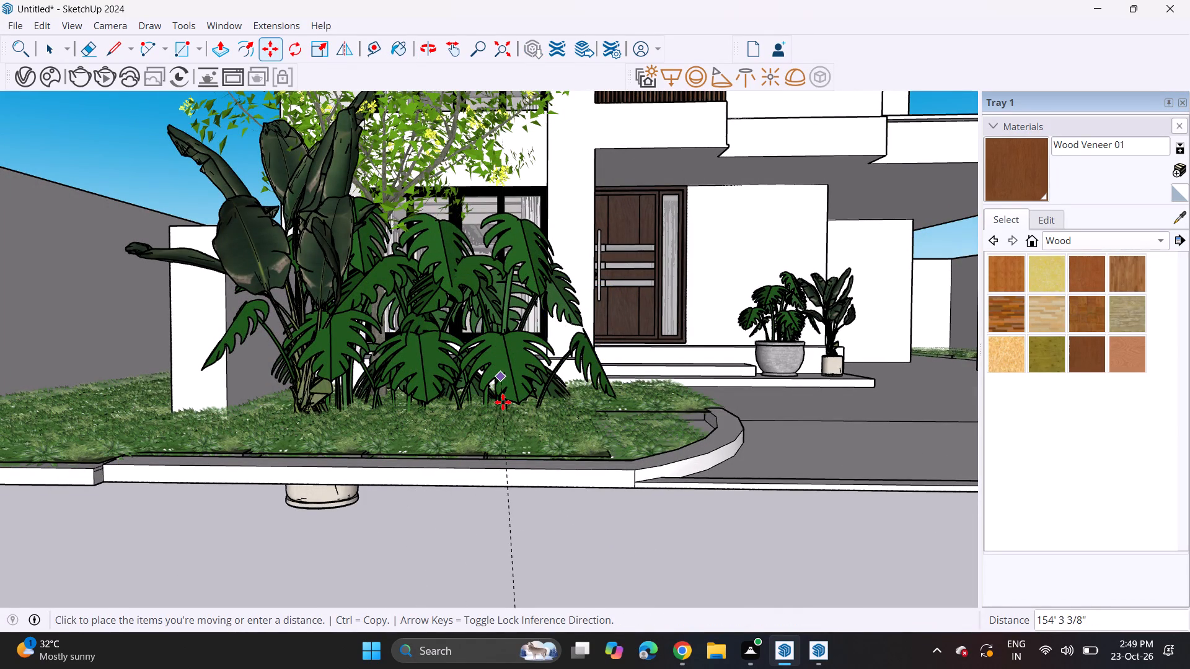
{"action": "key", "text": "Escape"}
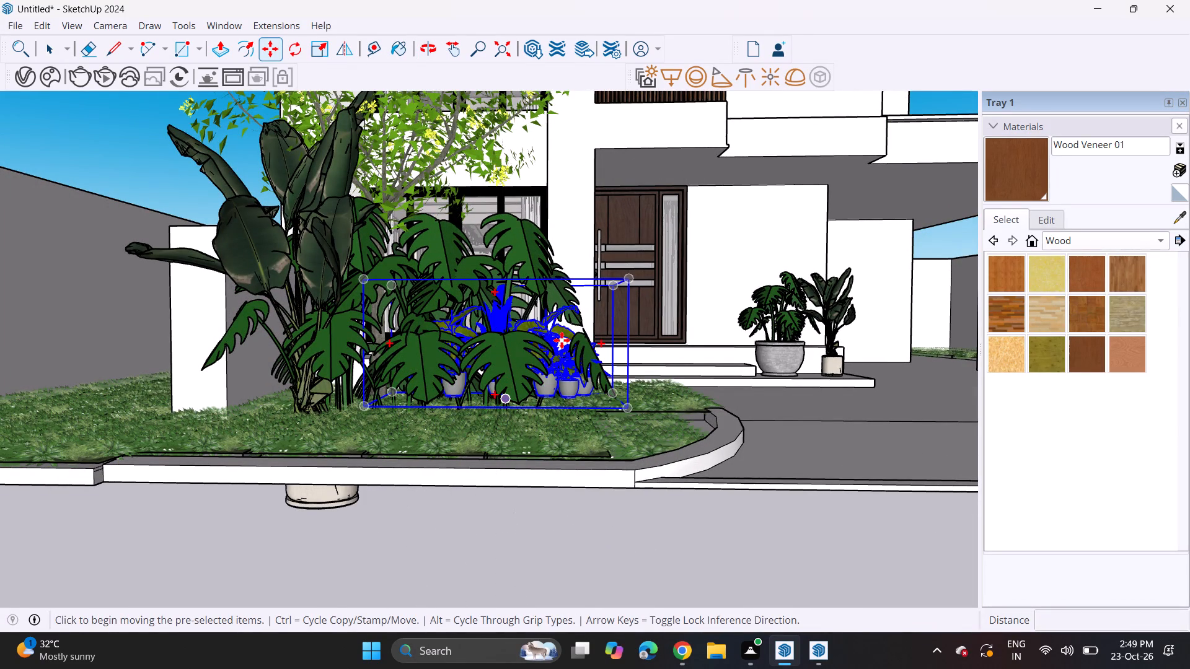
{"action": "scroll", "coordinate": [537, 309], "scroll_direction": "up", "scroll_amount": 4}
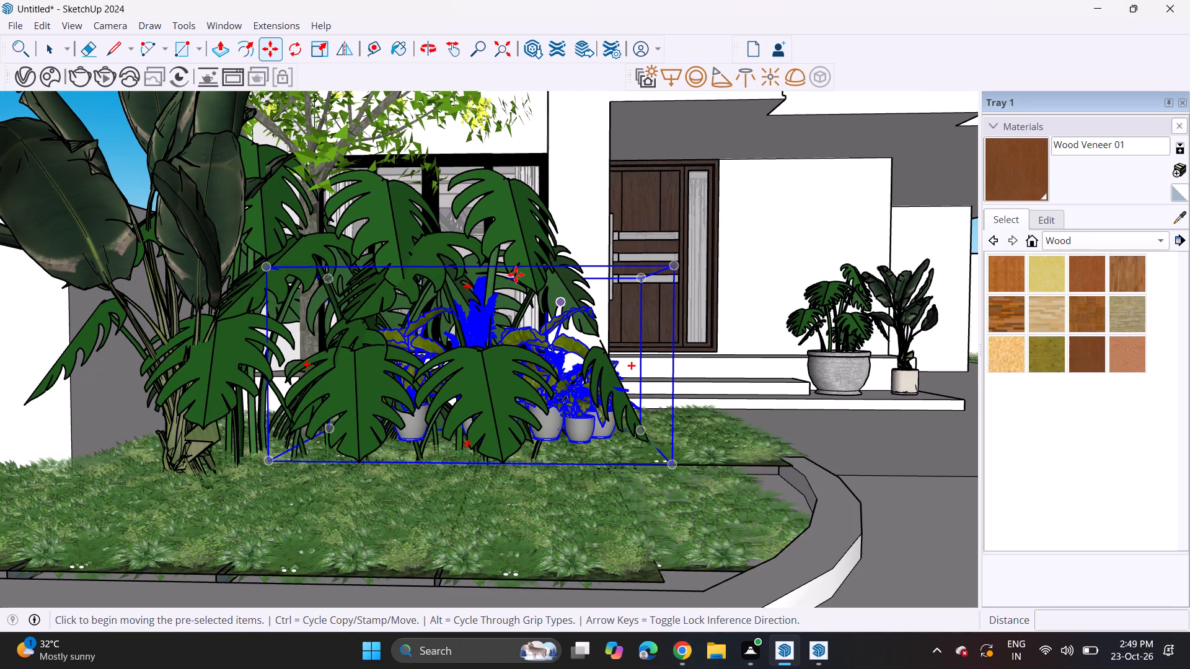
{"action": "left_click", "coordinate": [483, 283]}
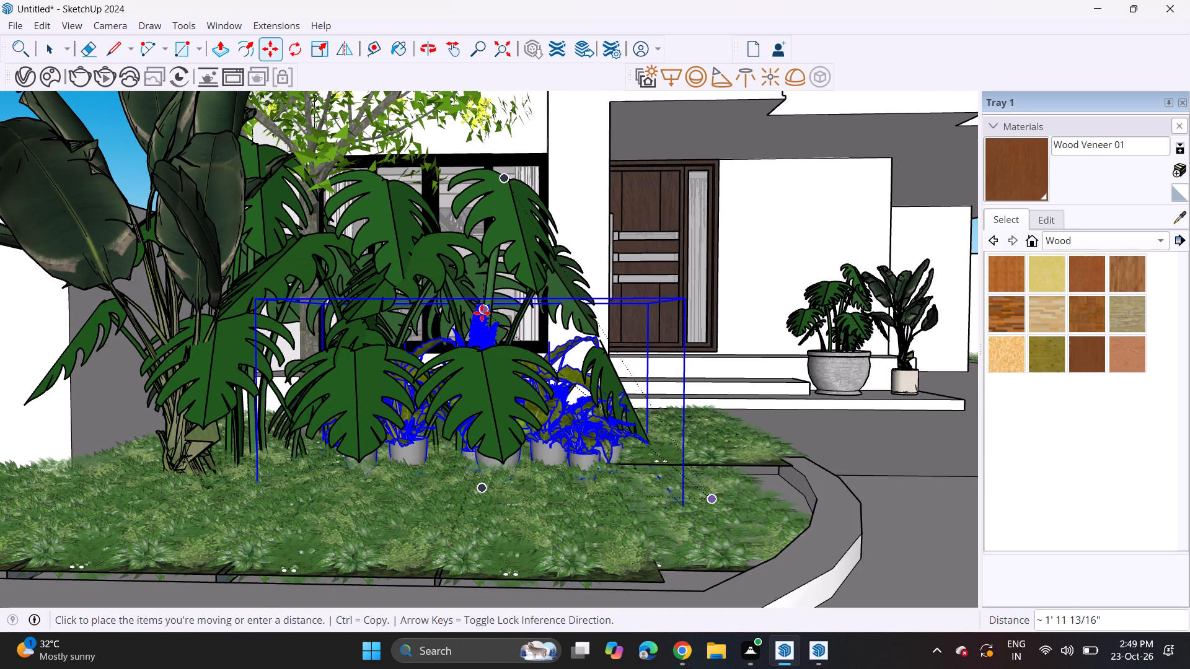
{"action": "left_click", "coordinate": [488, 370]}
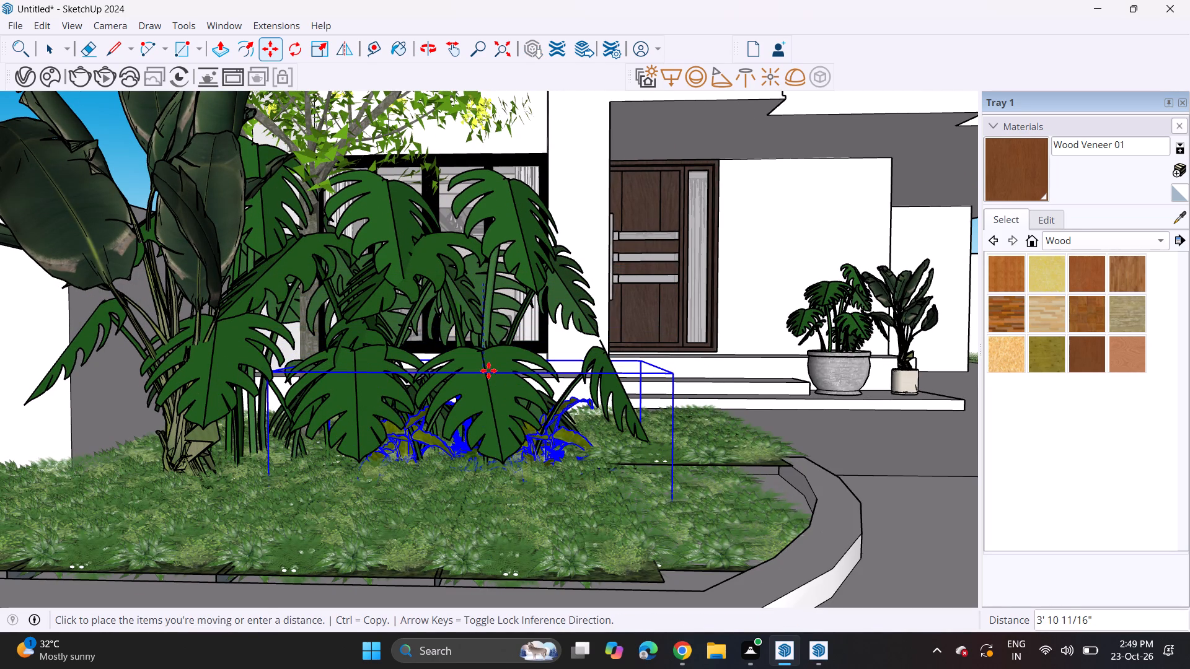
Scale the imported plant group up uniformly by about 1.50, spreading it toward the curved driveway kerb.
{"action": "left_click", "coordinate": [320, 46]}
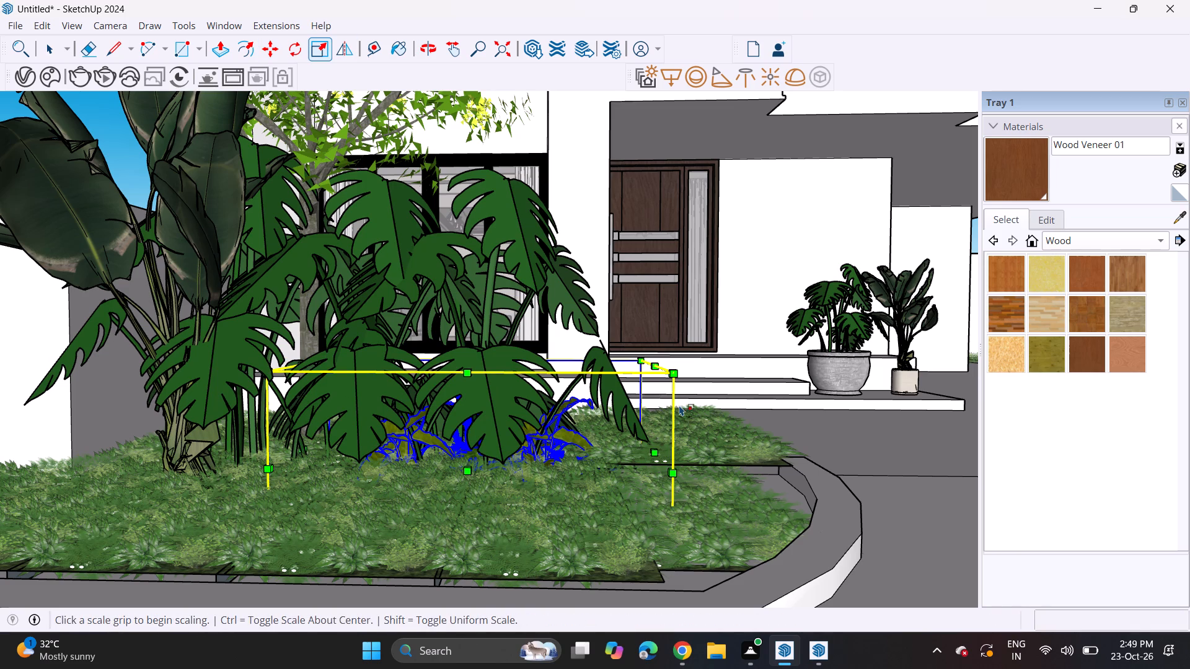
{"action": "left_click", "coordinate": [673, 377]}
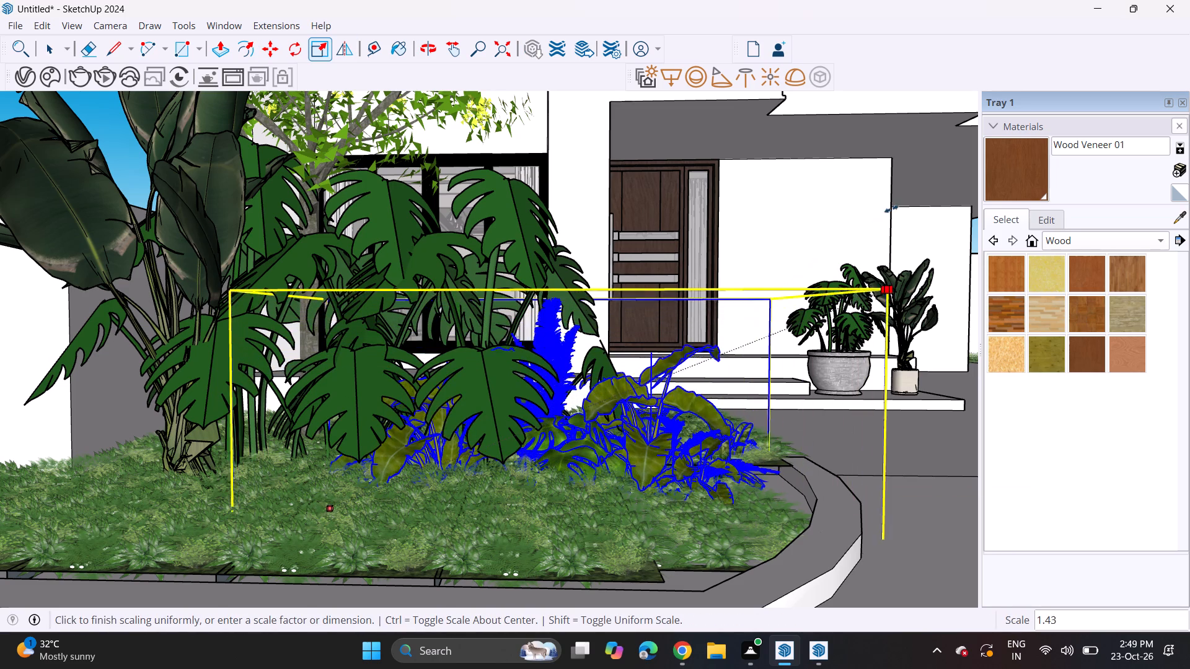
{"action": "left_click", "coordinate": [915, 191]}
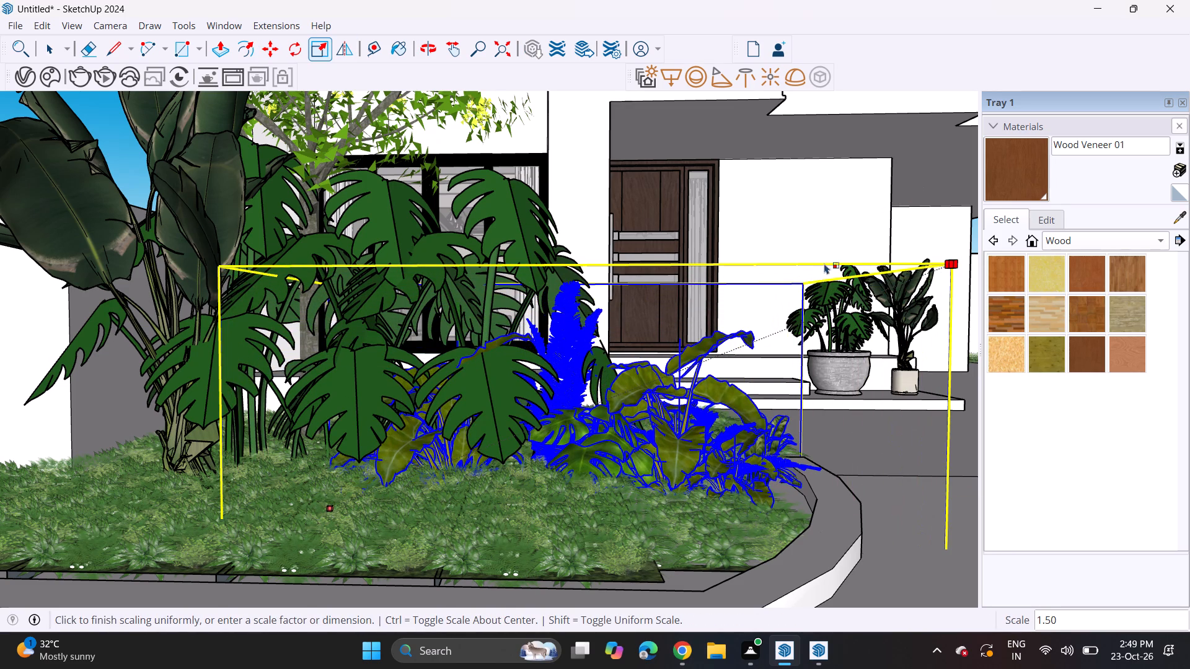
Raise the enlarged plant group vertically by 6" so more foliage stands above the grass, and clear its selection.
{"action": "left_click", "coordinate": [274, 48]}
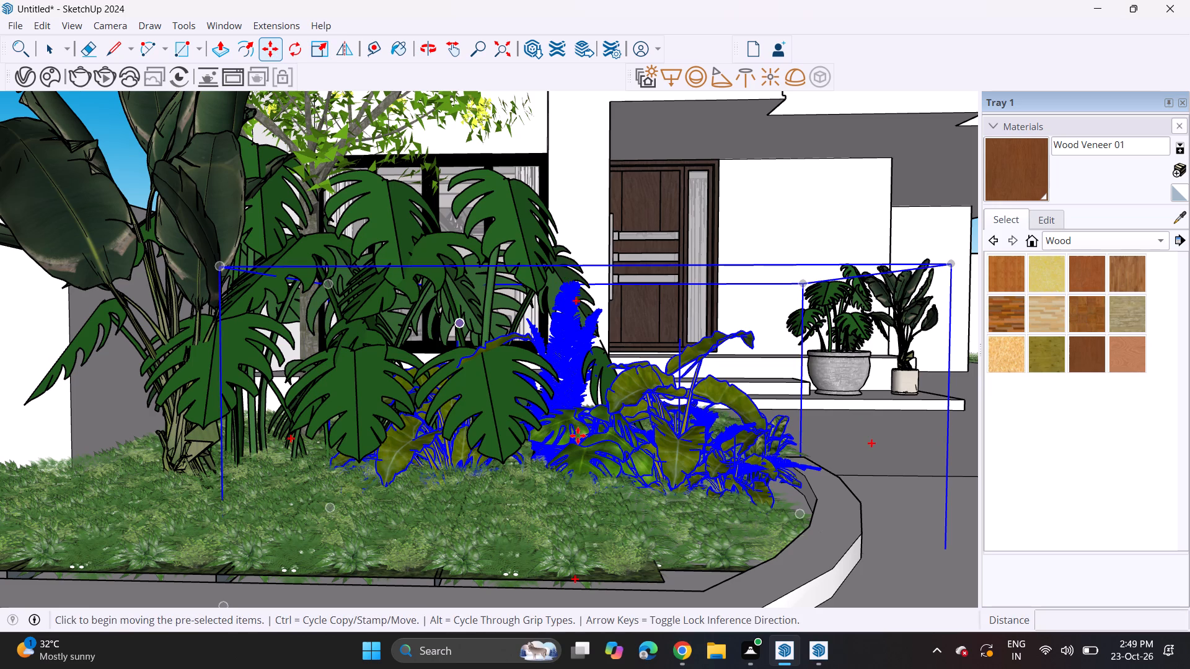
{"action": "left_click", "coordinate": [578, 437]}
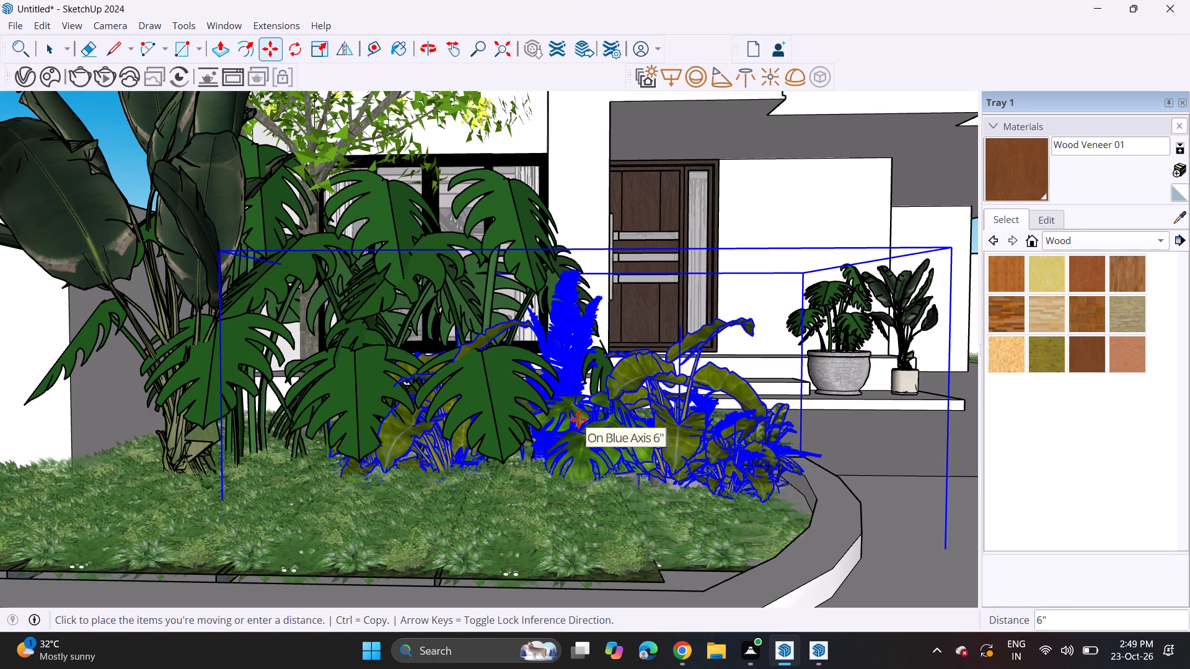
{"action": "left_click", "coordinate": [578, 419]}
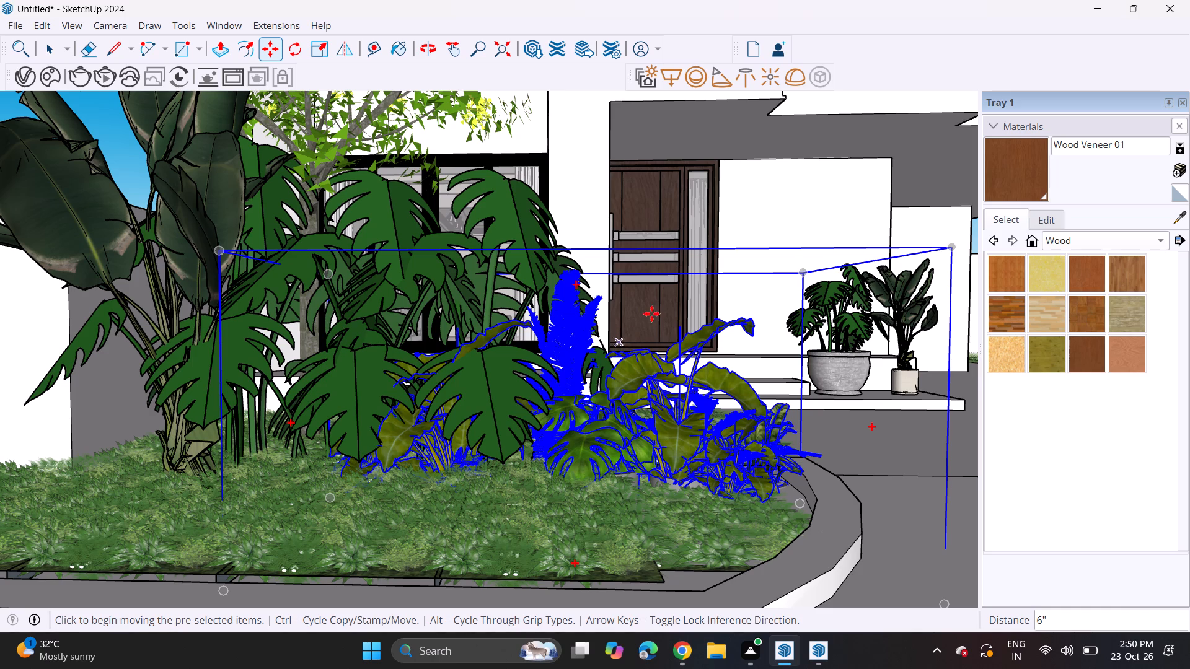
{"action": "key", "text": "space"}
{"action": "left_click", "coordinate": [777, 210]}
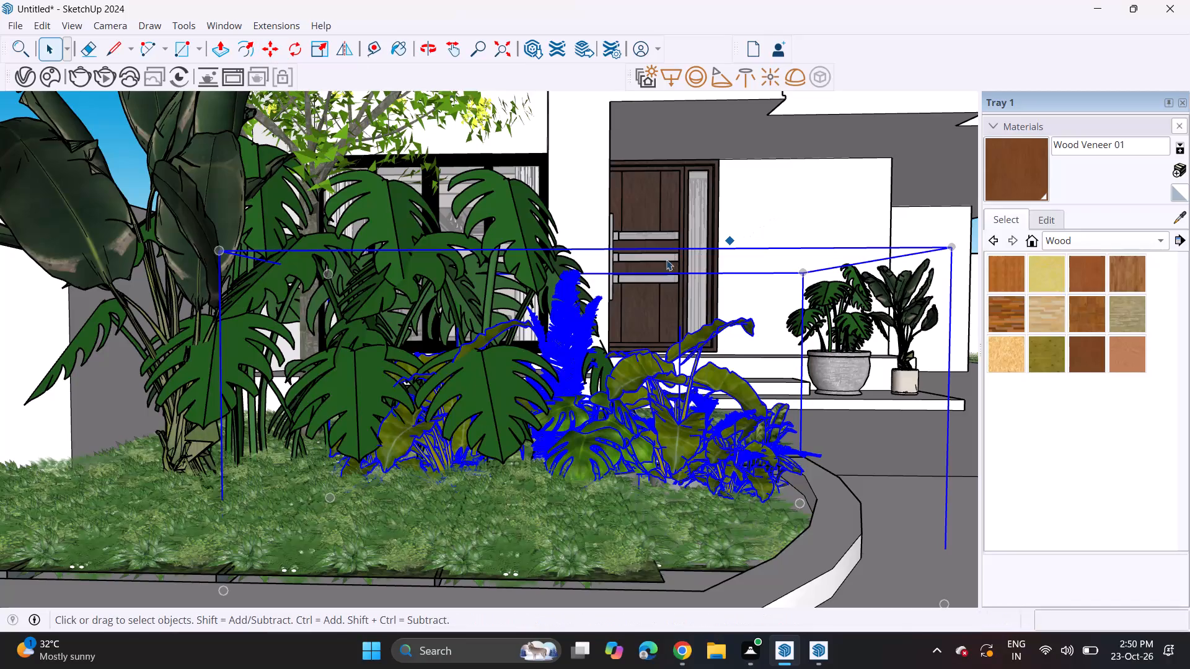
{"action": "scroll", "coordinate": [471, 422], "scroll_direction": "down", "scroll_amount": 15}
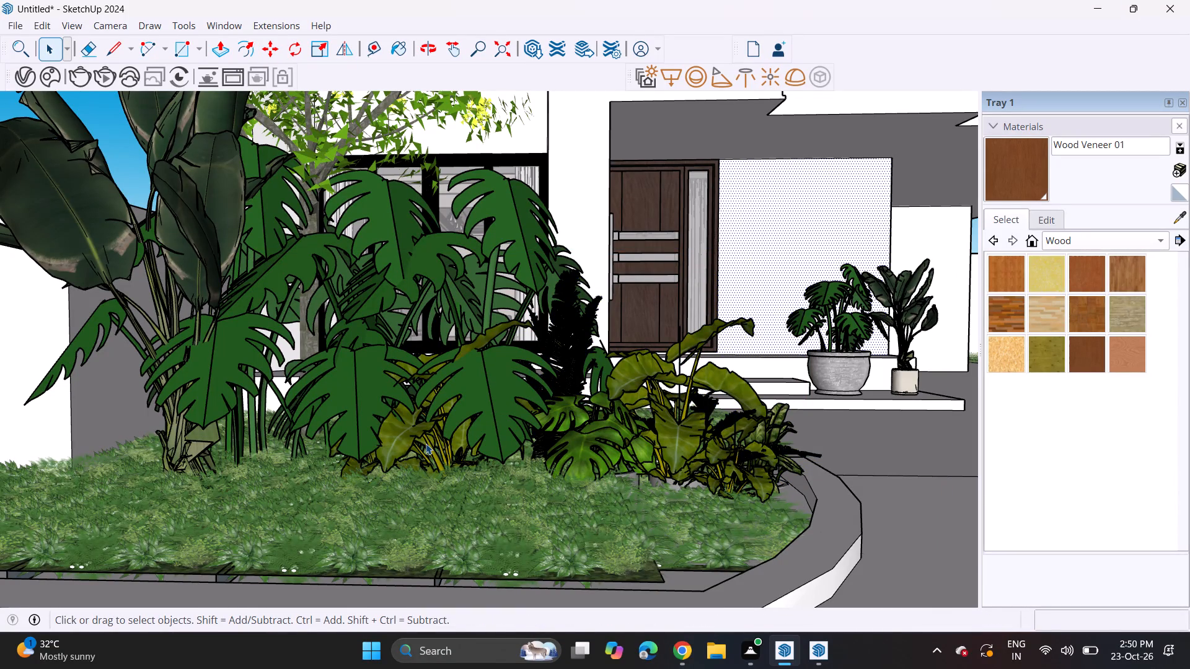
{"action": "scroll", "coordinate": [488, 402], "scroll_direction": "down", "scroll_amount": 14}
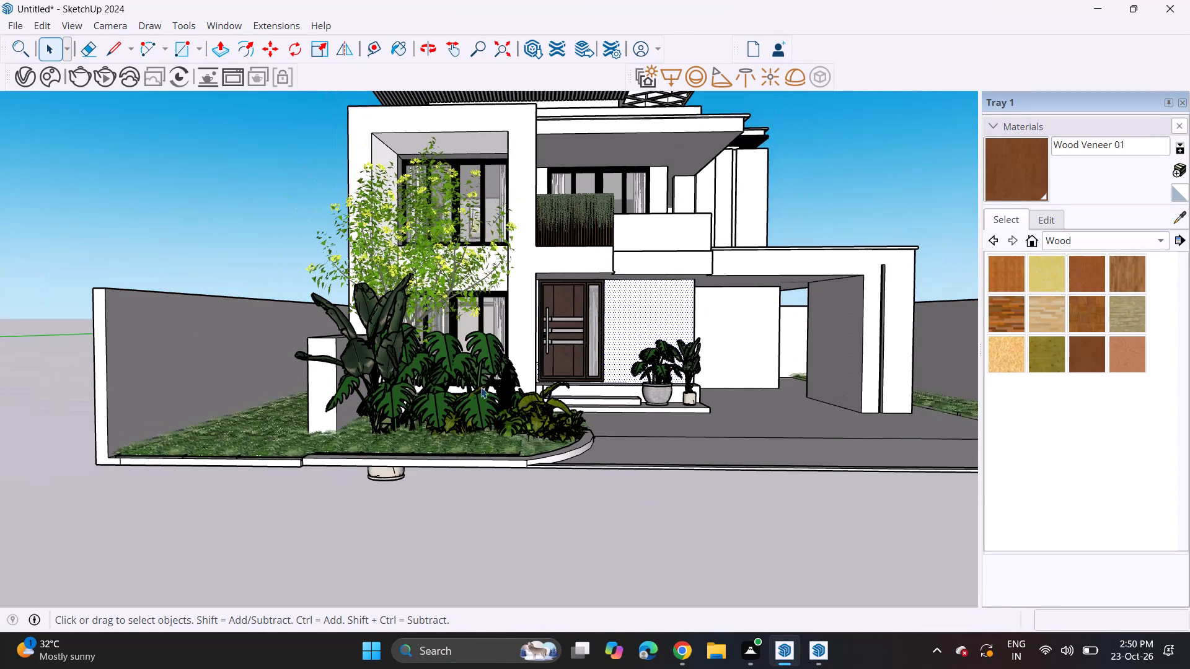
Examine the house's front facade, boundary walls and planted front lawn from several angles and distances.
{"action": "middle_click_drag", "start_coordinate": [481, 385], "coordinate": [351, 564]}
{"action": "scroll", "coordinate": [351, 564], "scroll_direction": "up", "scroll_amount": 1, "text": "shift"}
{"action": "middle_click_drag", "start_coordinate": [355, 565], "coordinate": [400, 570]}
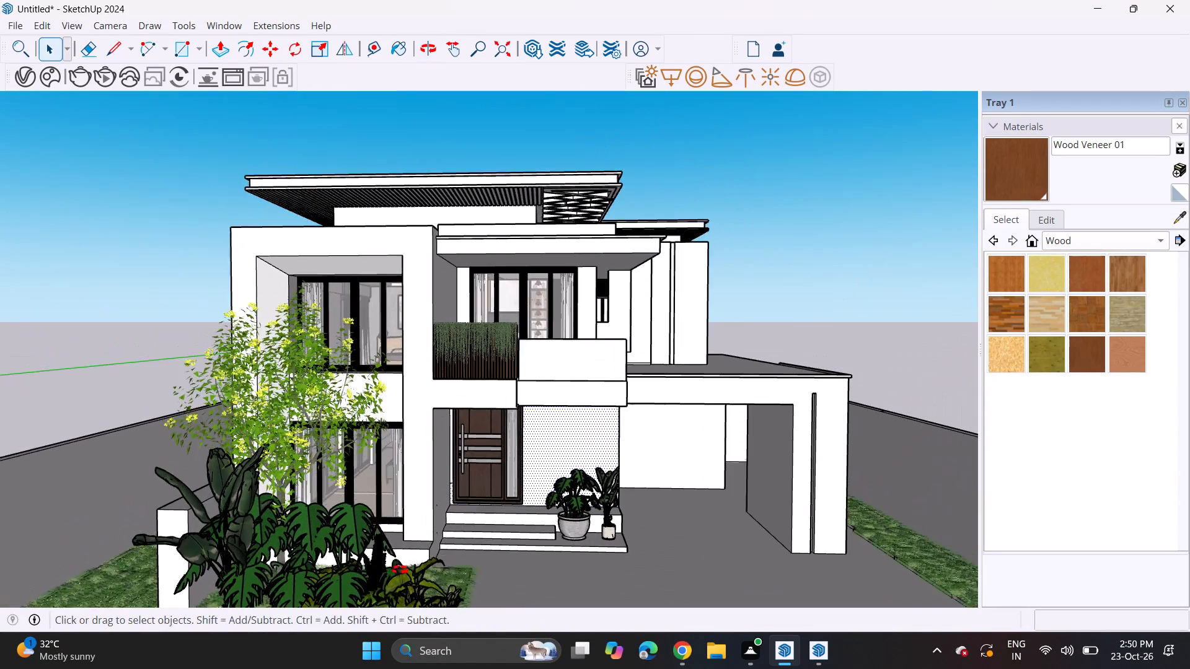
{"action": "middle_click_drag", "start_coordinate": [400, 570], "coordinate": [420, 566]}
{"action": "scroll", "coordinate": [422, 559], "scroll_direction": "up", "scroll_amount": 1}
{"action": "scroll", "coordinate": [416, 550], "scroll_direction": "down", "scroll_amount": 6}
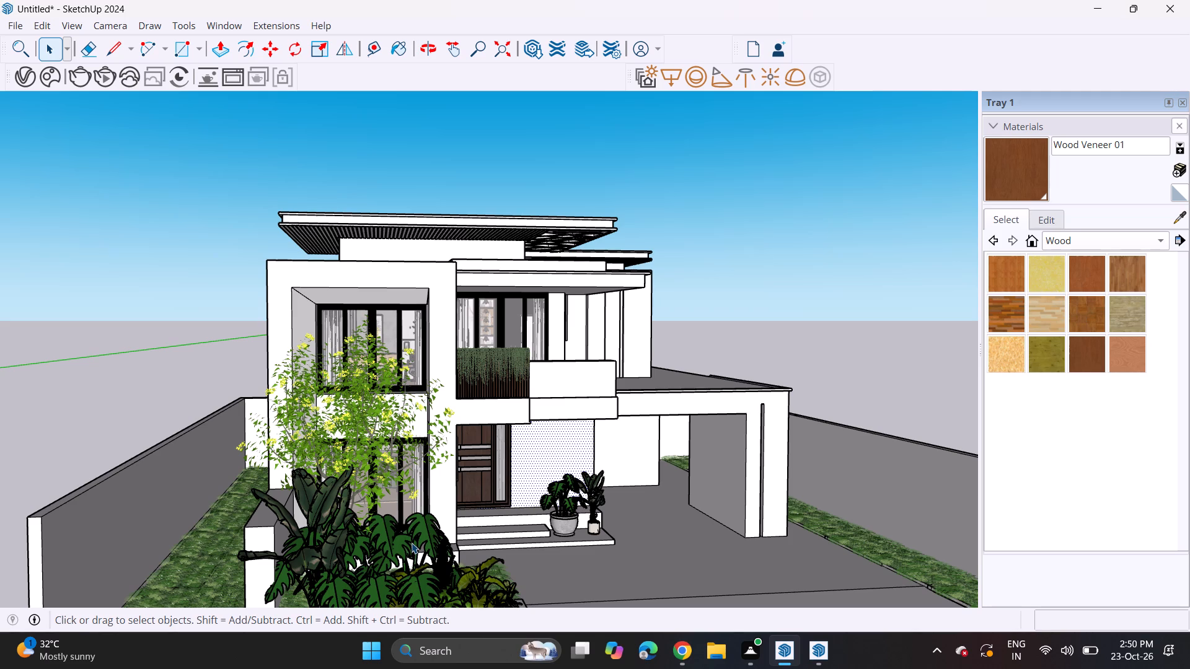
{"action": "scroll", "coordinate": [540, 334], "scroll_direction": "down", "scroll_amount": 6}
{"action": "scroll", "coordinate": [573, 400], "scroll_direction": "down", "scroll_amount": 5}
{"action": "middle_click_drag", "start_coordinate": [599, 445], "coordinate": [588, 445]}
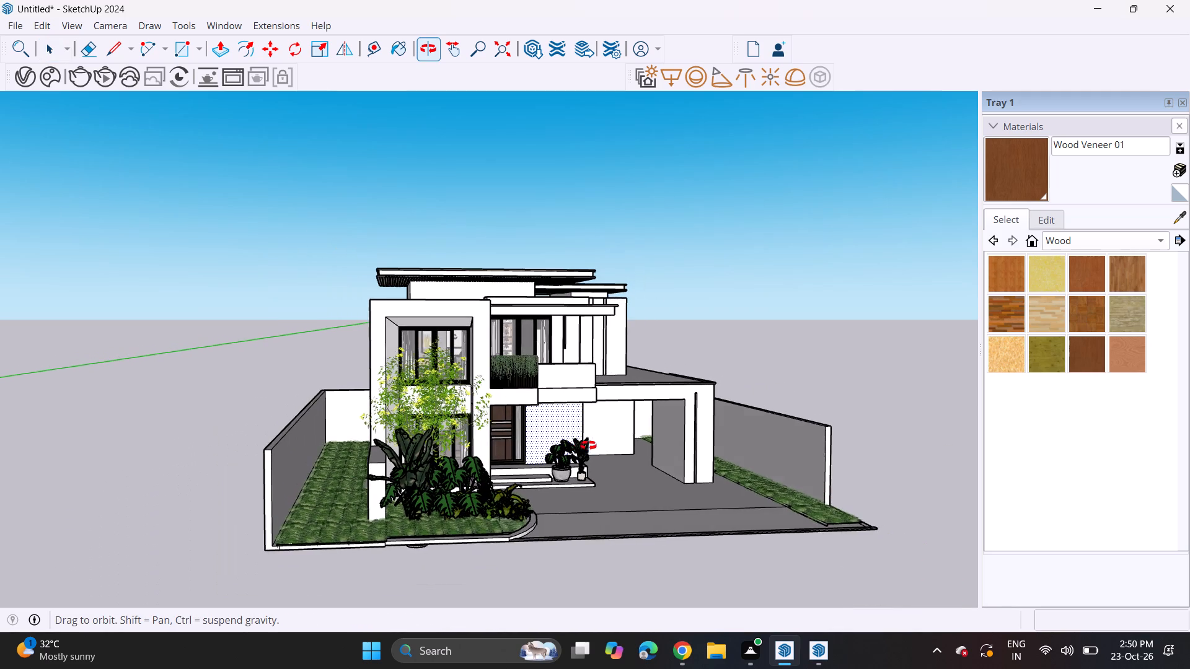
{"action": "middle_click_drag", "start_coordinate": [588, 445], "coordinate": [573, 442]}
{"action": "scroll", "coordinate": [483, 439], "scroll_direction": "up", "scroll_amount": 5}
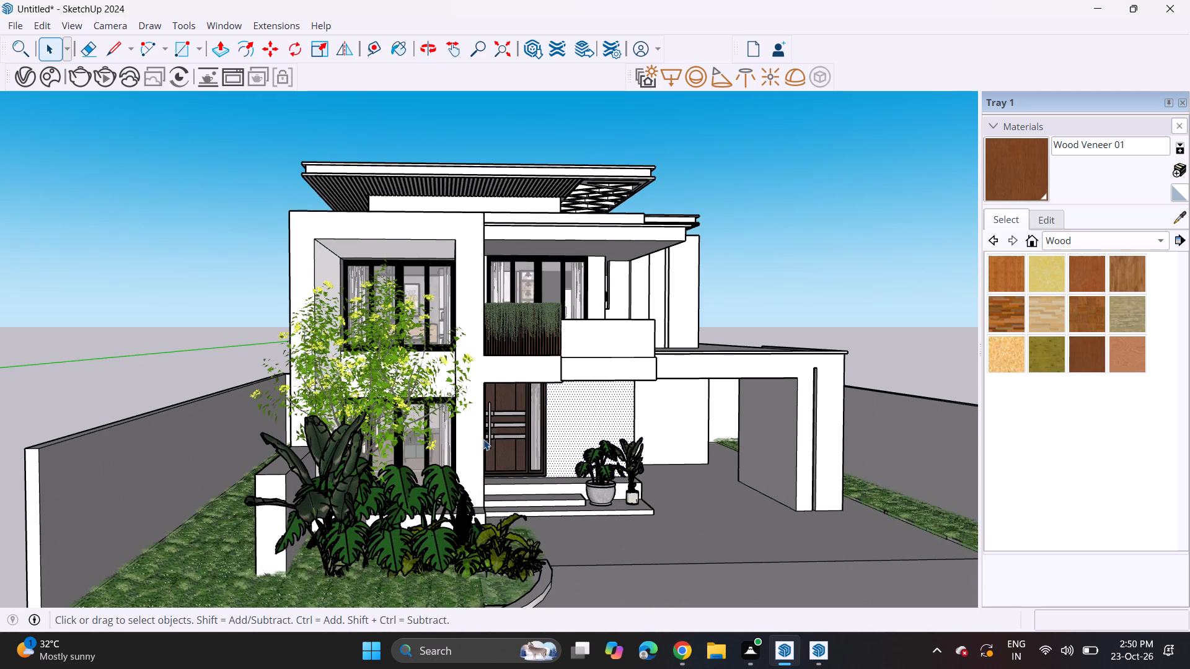
{"action": "scroll", "coordinate": [498, 409], "scroll_direction": "down", "scroll_amount": 5}
{"action": "middle_click_drag", "start_coordinate": [535, 444], "coordinate": [523, 444]}
{"action": "scroll", "coordinate": [504, 460], "scroll_direction": "up", "scroll_amount": 5}
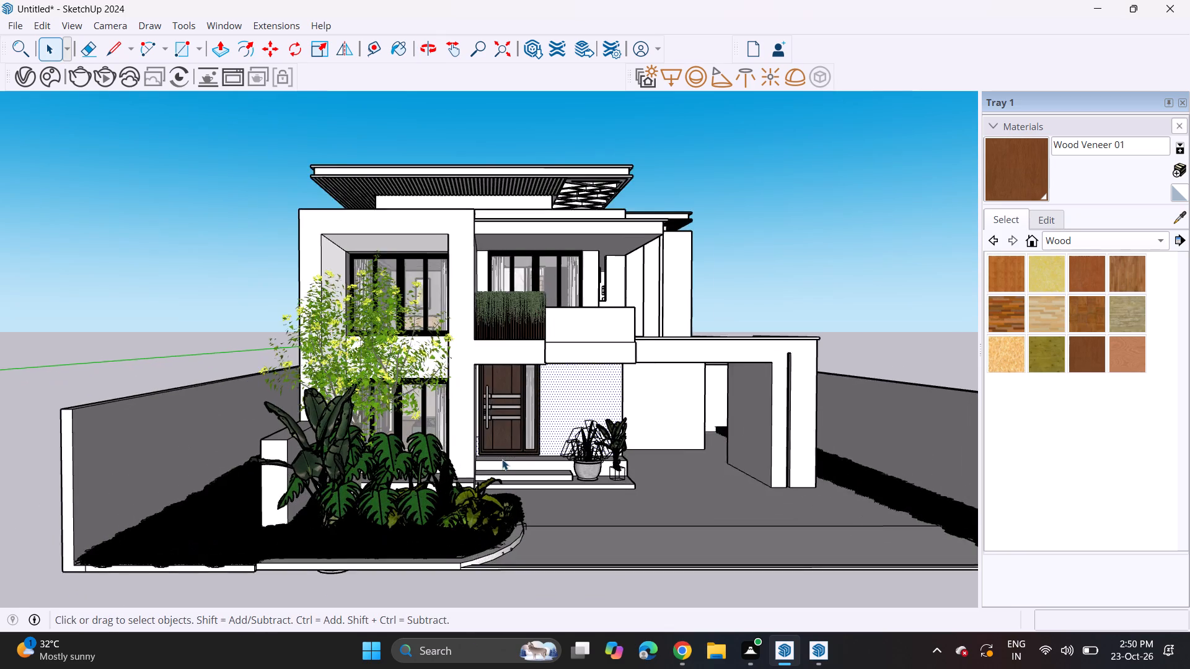
{"action": "middle_click_drag", "start_coordinate": [502, 457], "coordinate": [517, 410]}
{"action": "middle_click_drag", "start_coordinate": [521, 400], "coordinate": [508, 440]}
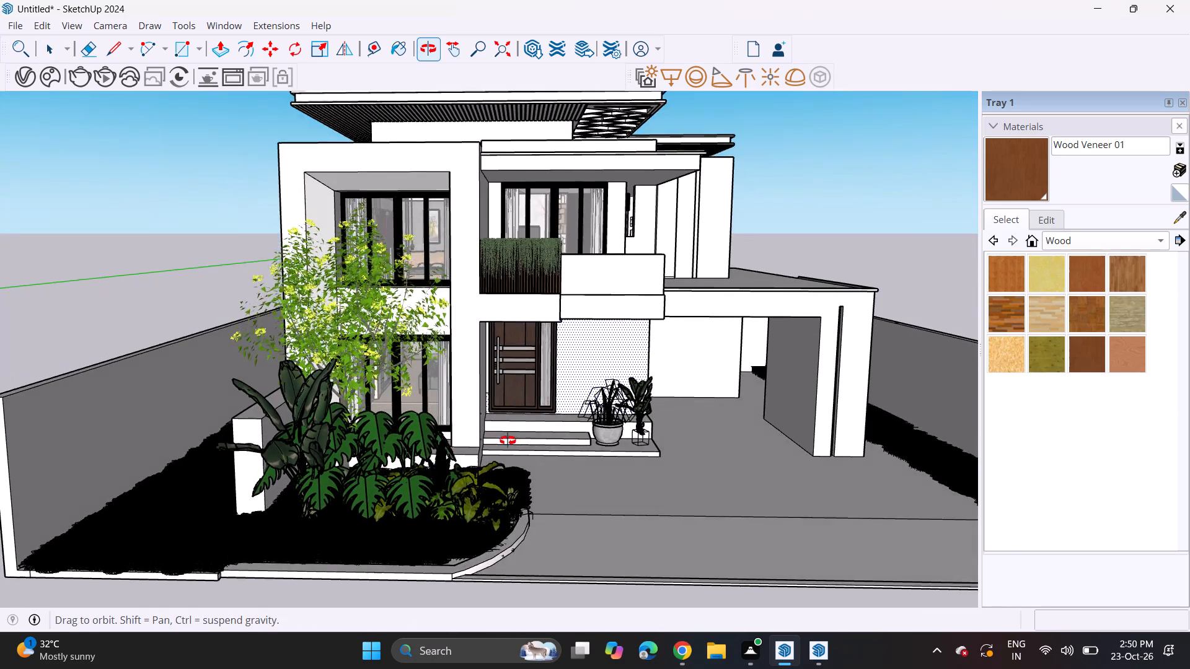
{"action": "middle_click_drag", "start_coordinate": [508, 440], "coordinate": [506, 450]}
{"action": "scroll", "coordinate": [509, 437], "scroll_direction": "down", "scroll_amount": 4}
{"action": "middle_click_drag", "start_coordinate": [509, 437], "coordinate": [508, 398]}
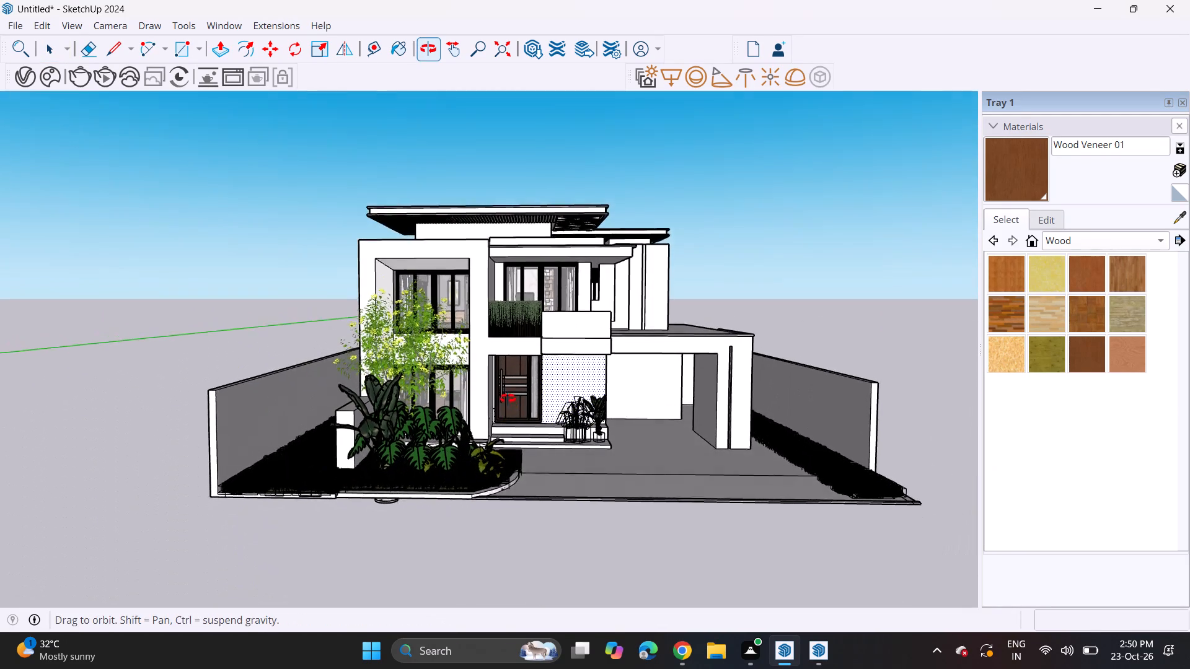
{"action": "middle_click_drag", "start_coordinate": [508, 398], "coordinate": [508, 397]}
{"action": "scroll", "coordinate": [508, 394], "scroll_direction": "up", "scroll_amount": 2}
{"action": "middle_click_drag", "start_coordinate": [508, 386], "coordinate": [464, 427]}
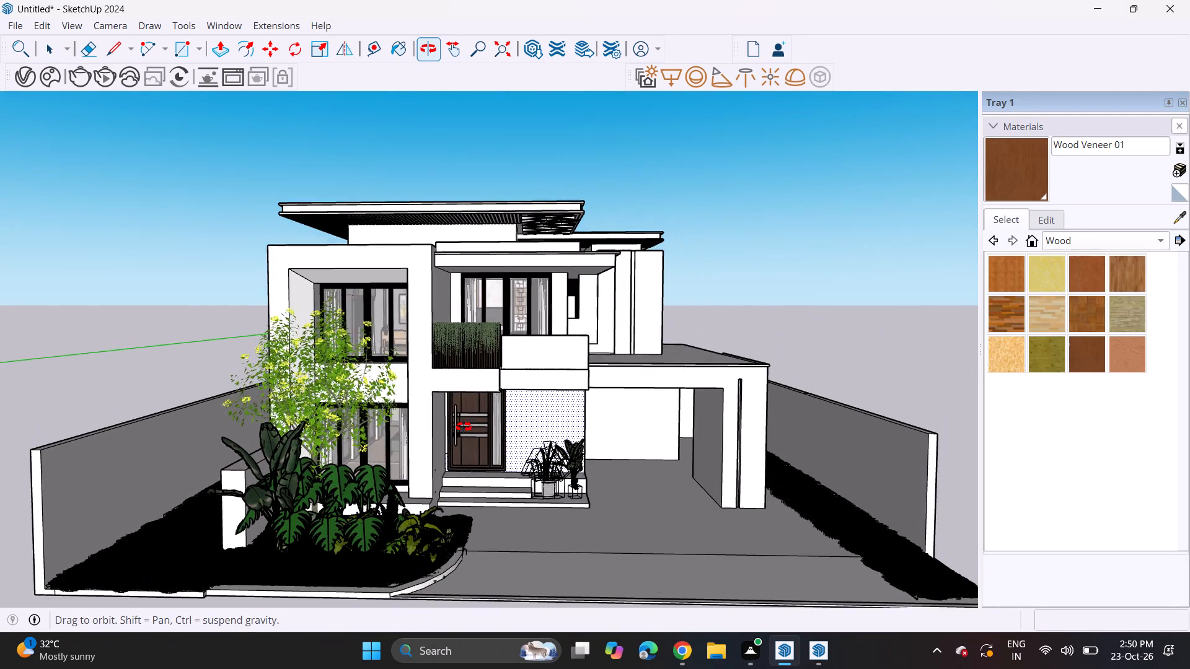
{"action": "middle_click_drag", "start_coordinate": [464, 427], "coordinate": [469, 428]}
{"action": "scroll", "coordinate": [469, 428], "scroll_direction": "up", "scroll_amount": 1}
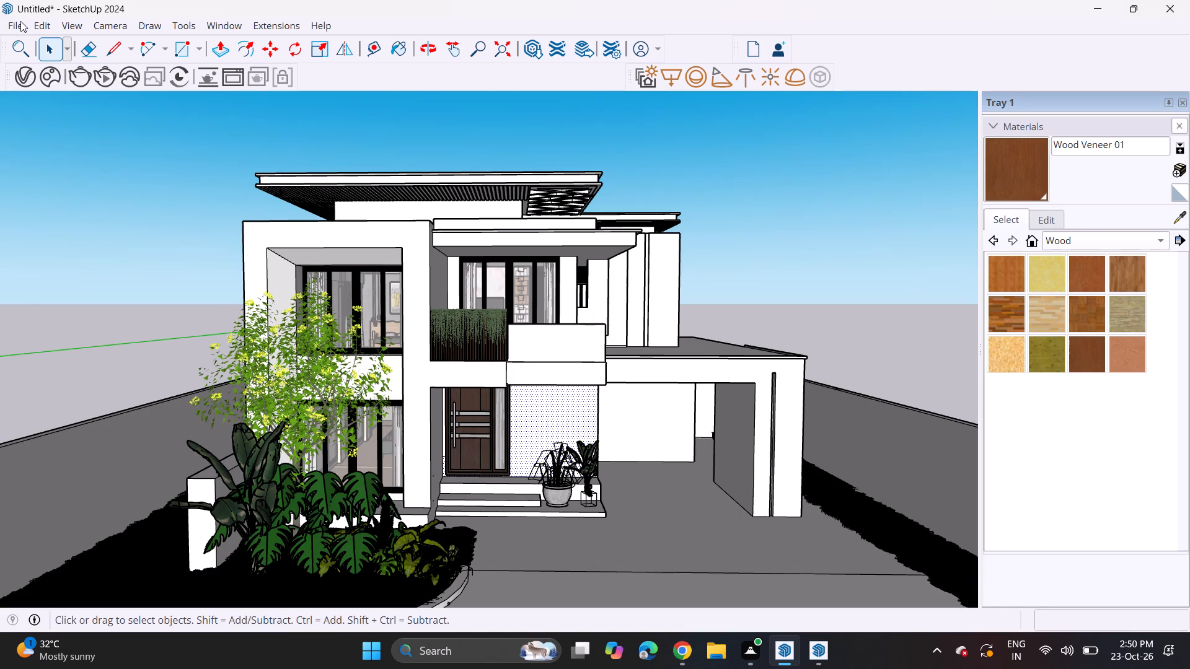
Import the Tree model from the Downloads folder, accepting its newer file version.
{"action": "left_click", "coordinate": [20, 22]}
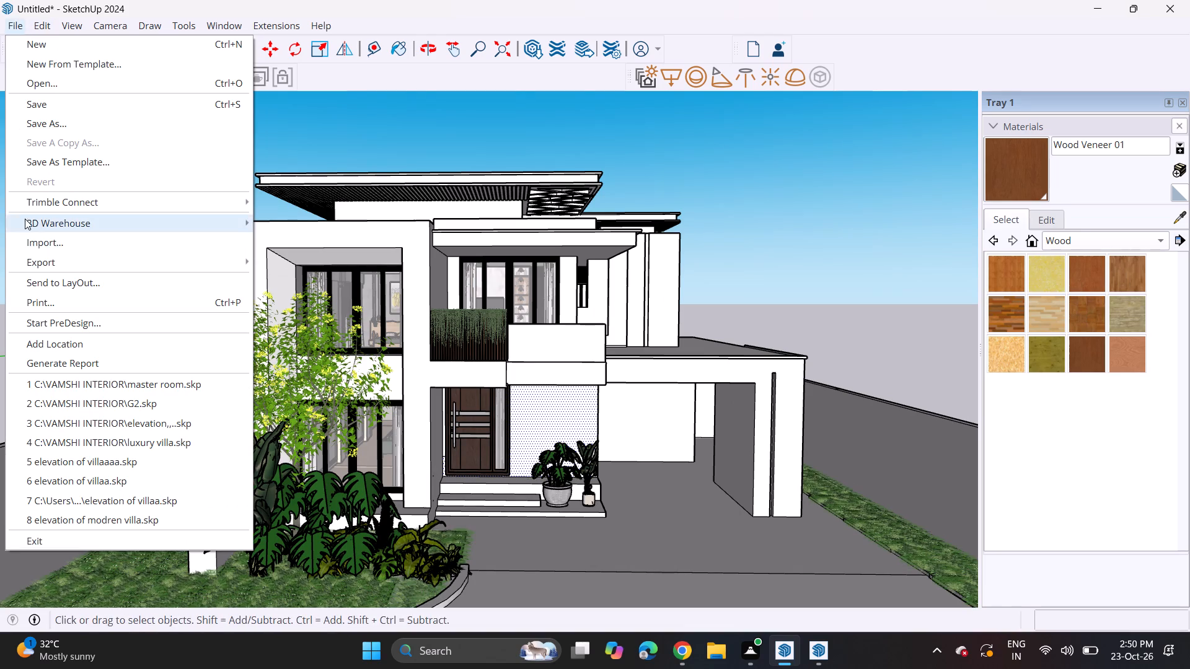
{"action": "left_click", "coordinate": [39, 242]}
{"action": "scroll", "coordinate": [211, 243], "scroll_direction": "down", "scroll_amount": 5}
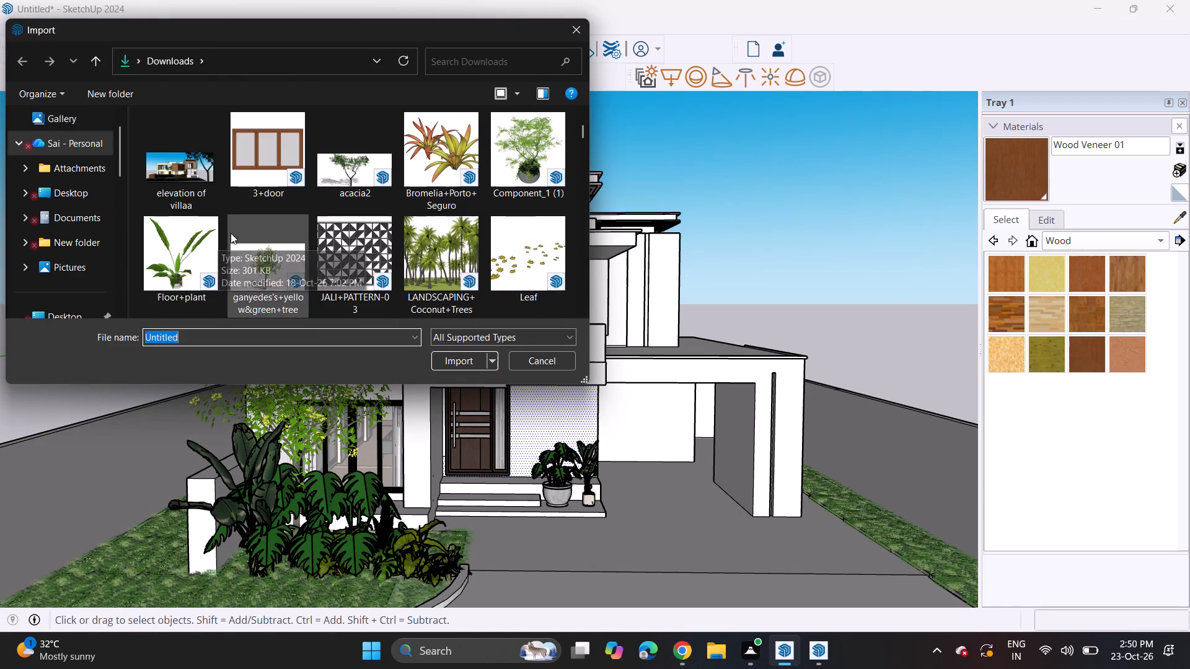
{"action": "scroll", "coordinate": [264, 224], "scroll_direction": "down", "scroll_amount": 4}
{"action": "scroll", "coordinate": [425, 203], "scroll_direction": "down", "scroll_amount": 8}
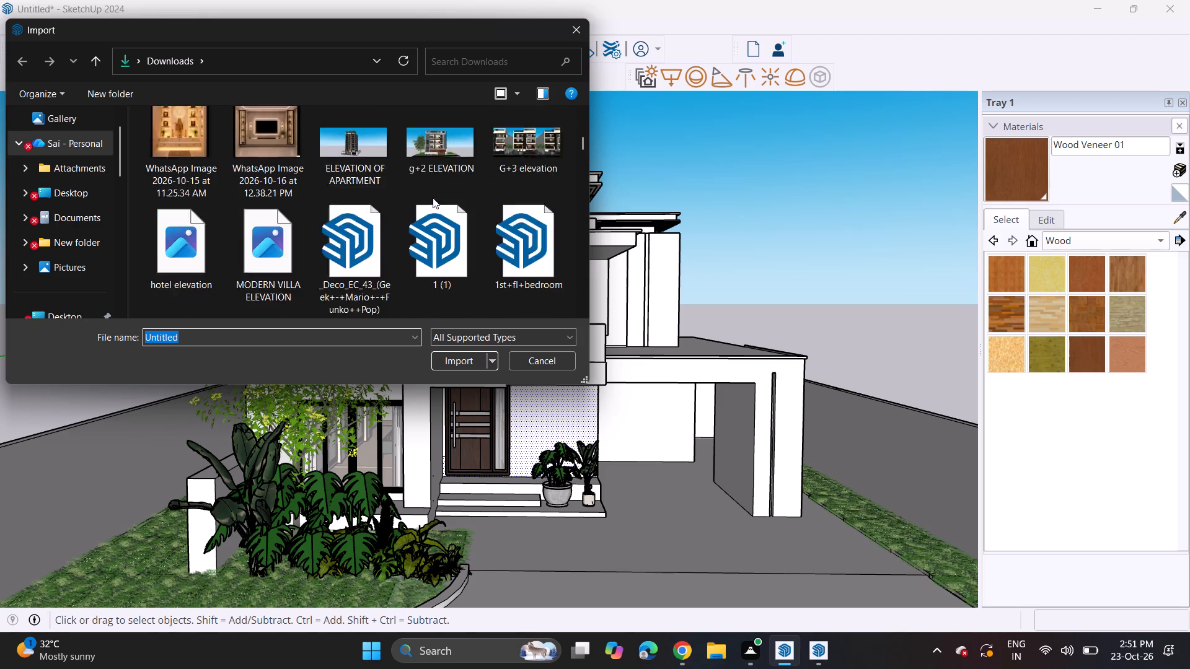
{"action": "scroll", "coordinate": [432, 198], "scroll_direction": "down", "scroll_amount": 12}
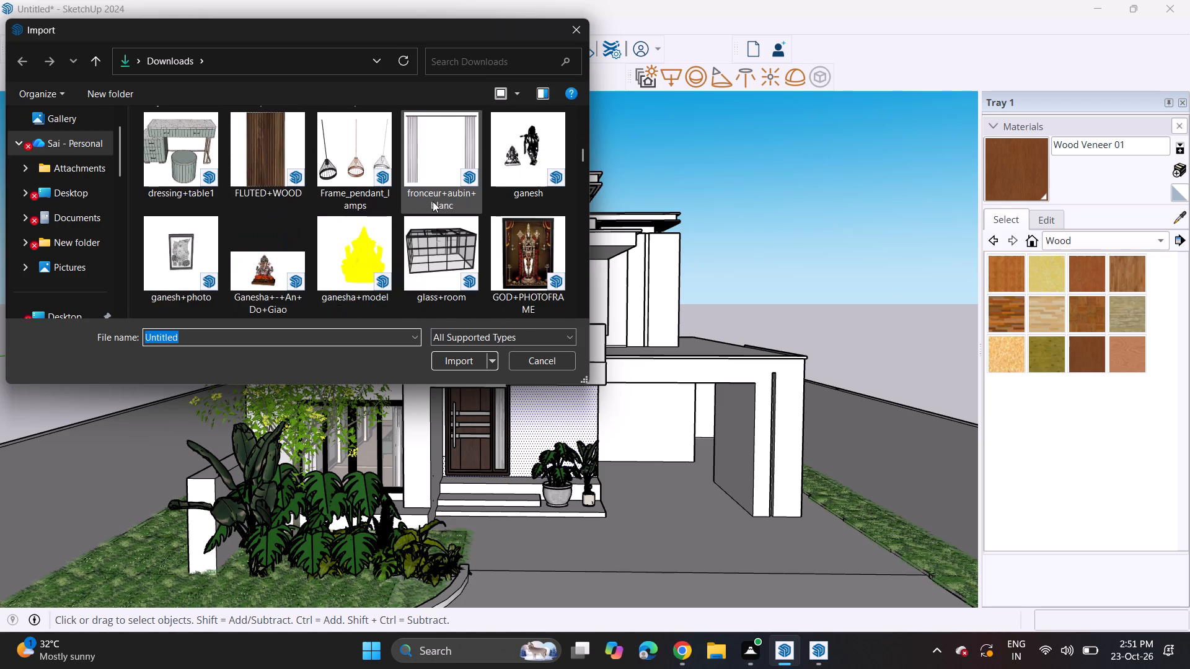
{"action": "scroll", "coordinate": [433, 201], "scroll_direction": "down", "scroll_amount": 11}
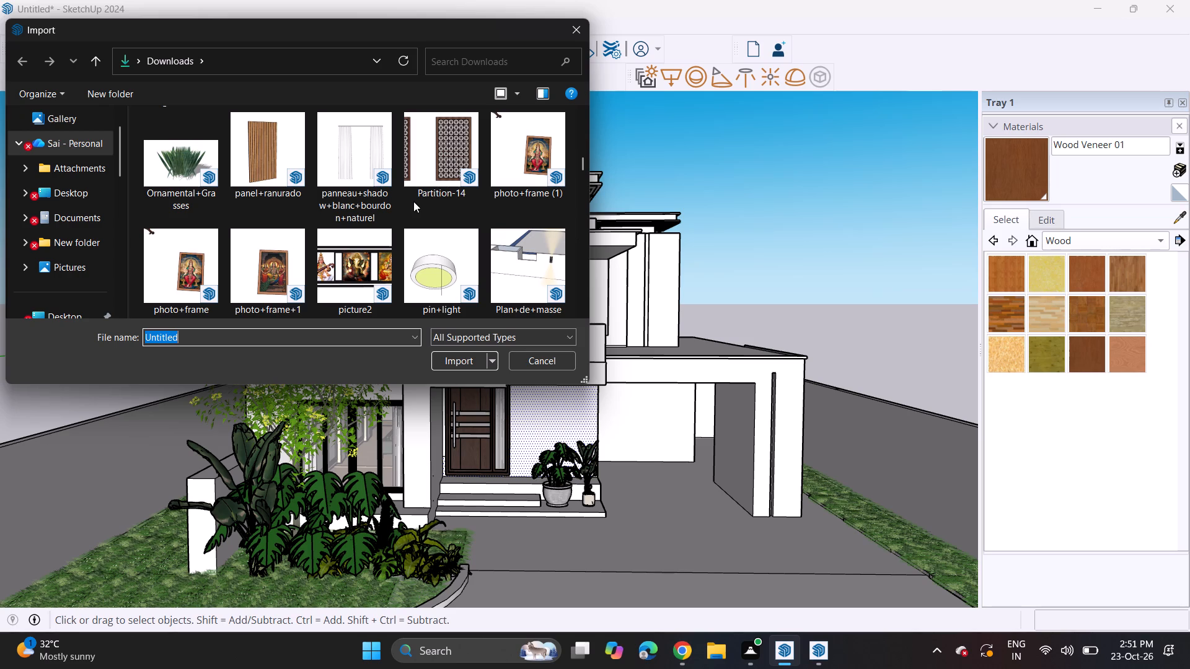
{"action": "scroll", "coordinate": [330, 208], "scroll_direction": "down", "scroll_amount": 4}
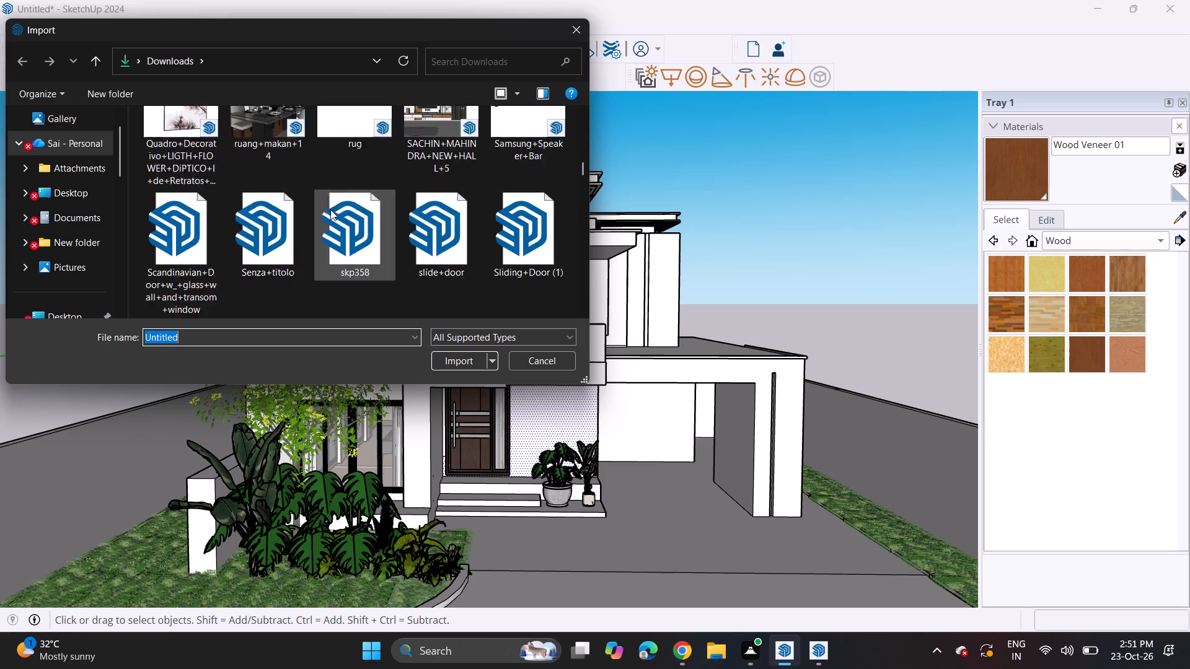
{"action": "scroll", "coordinate": [330, 209], "scroll_direction": "down", "scroll_amount": 18}
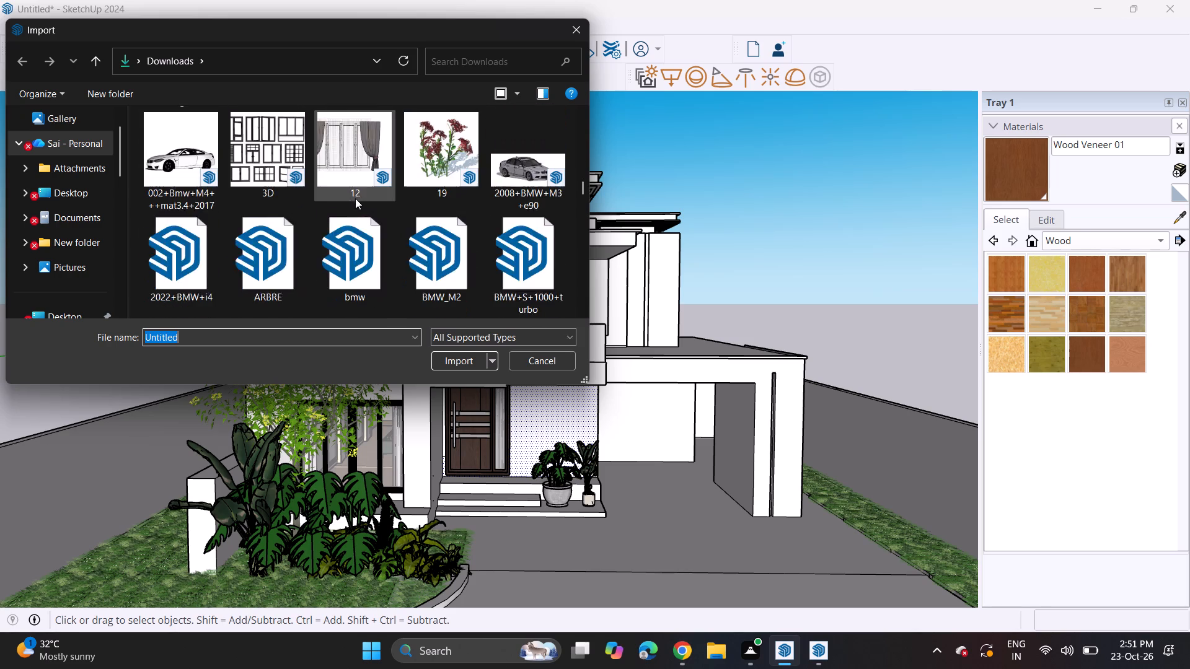
{"action": "scroll", "coordinate": [367, 197], "scroll_direction": "down", "scroll_amount": 12}
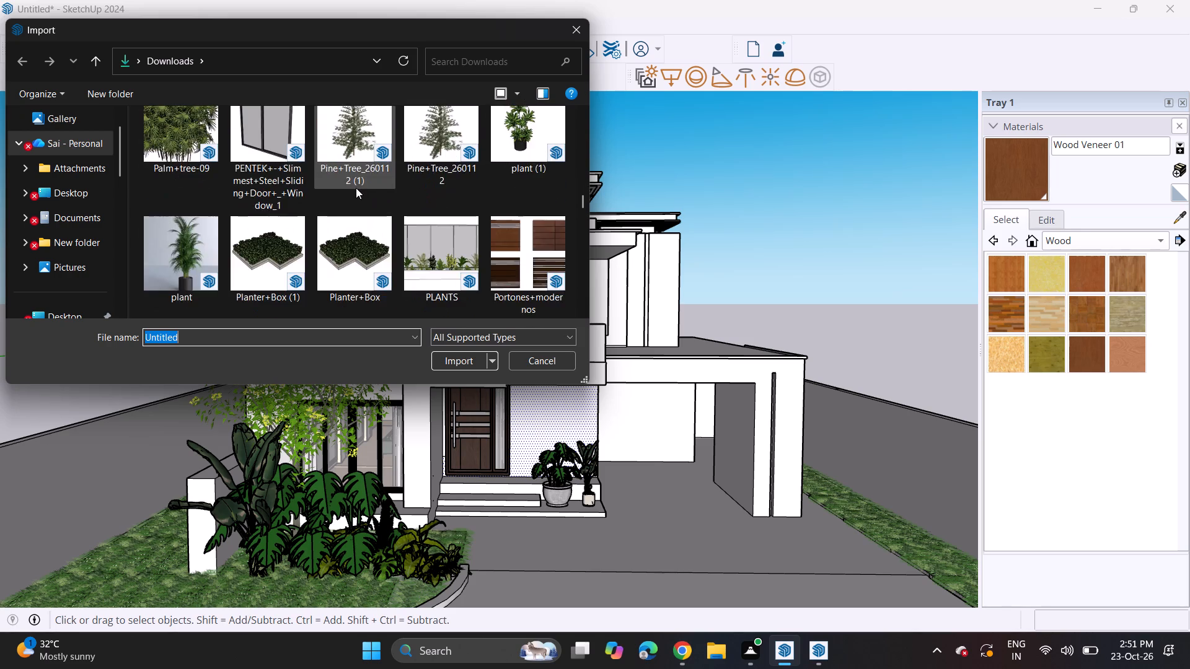
{"action": "scroll", "coordinate": [356, 188], "scroll_direction": "down", "scroll_amount": 8}
{"action": "scroll", "coordinate": [360, 186], "scroll_direction": "up", "scroll_amount": 3}
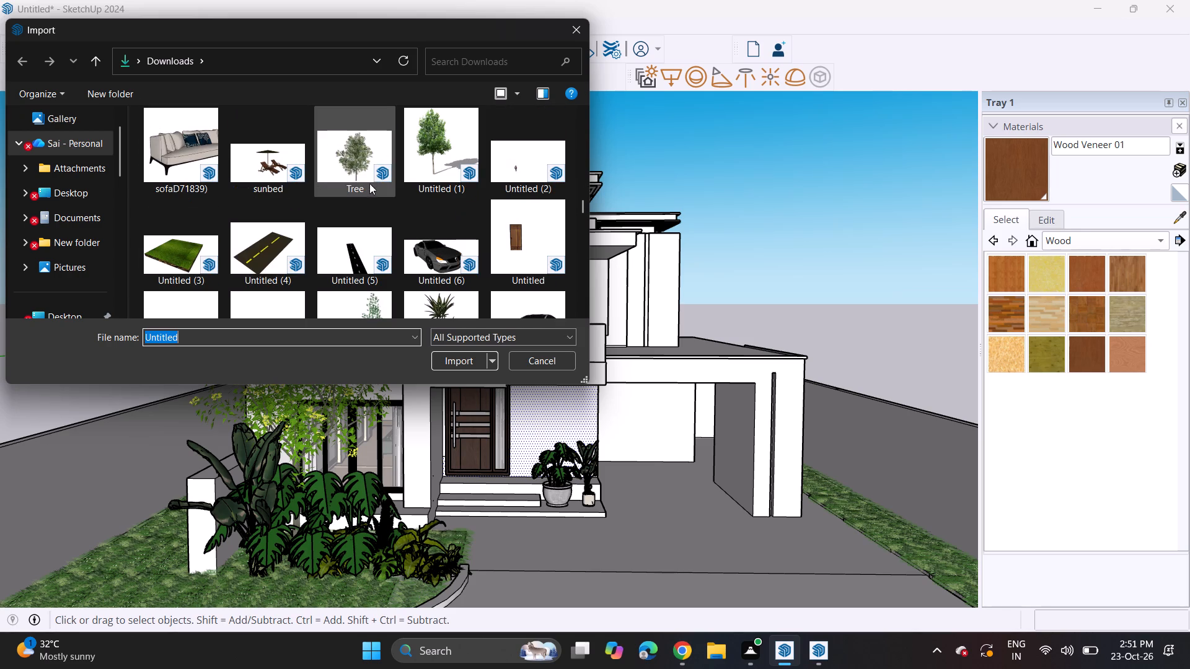
{"action": "left_click", "coordinate": [350, 155]}
{"action": "left_click", "coordinate": [470, 358]}
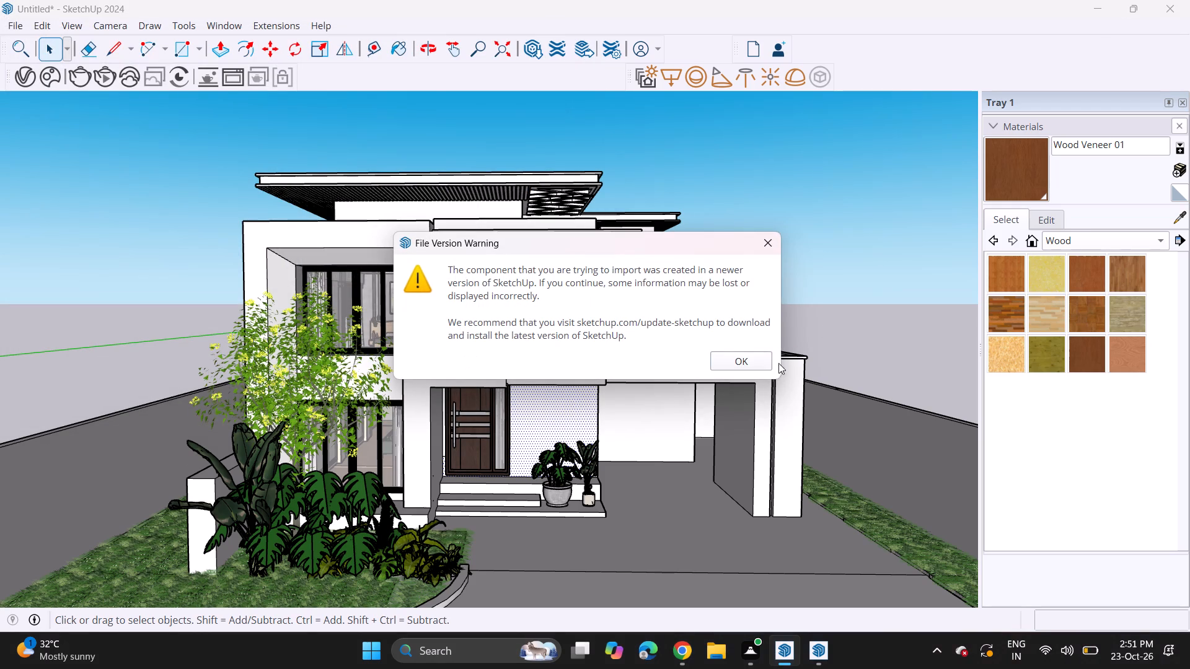
{"action": "left_click", "coordinate": [756, 364]}
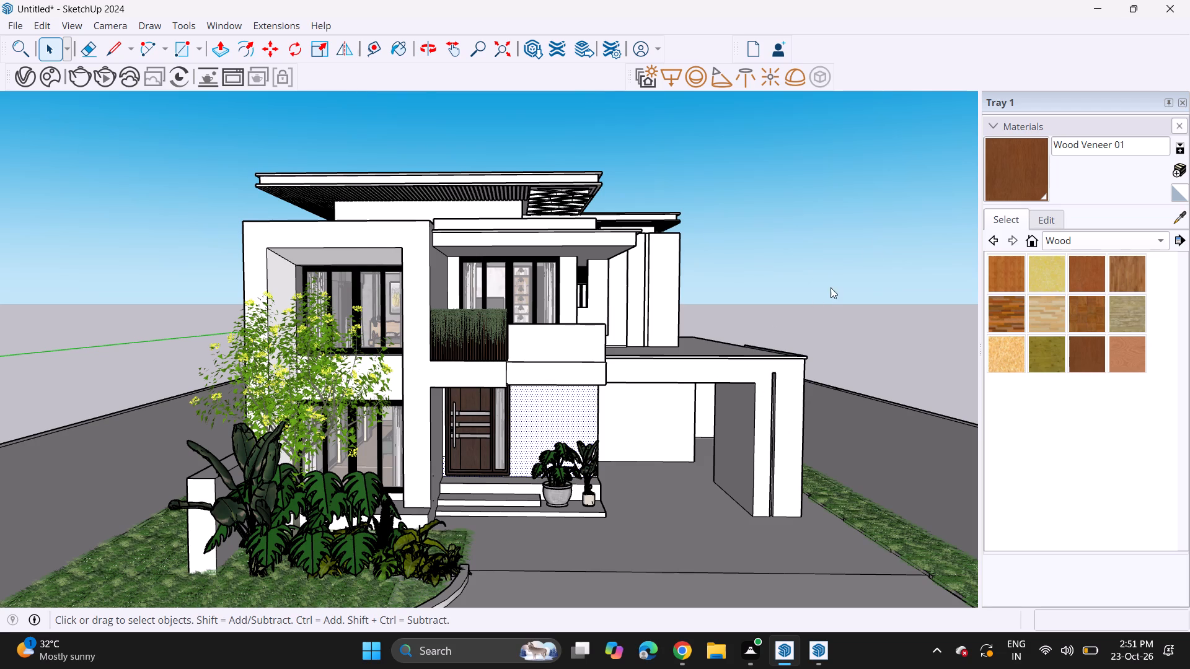
Move the imported tree about 201' 7 3/4" from the model origin toward the house.
{"action": "scroll", "coordinate": [433, 368], "scroll_direction": "down", "scroll_amount": 11}
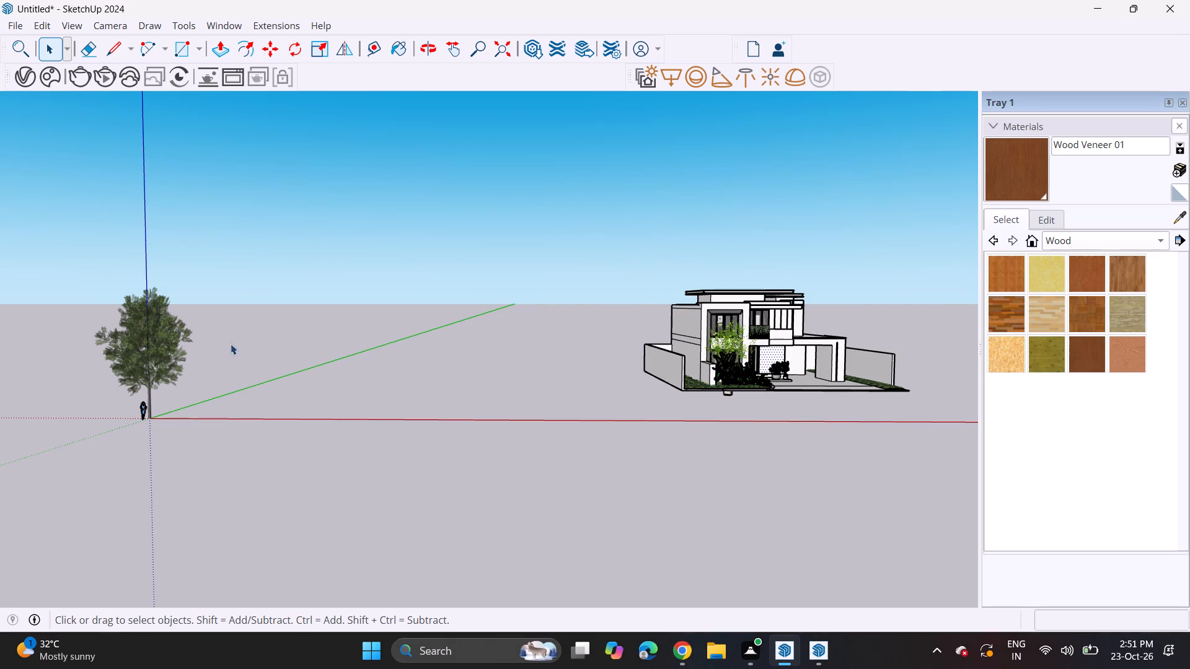
{"action": "left_click", "coordinate": [169, 357]}
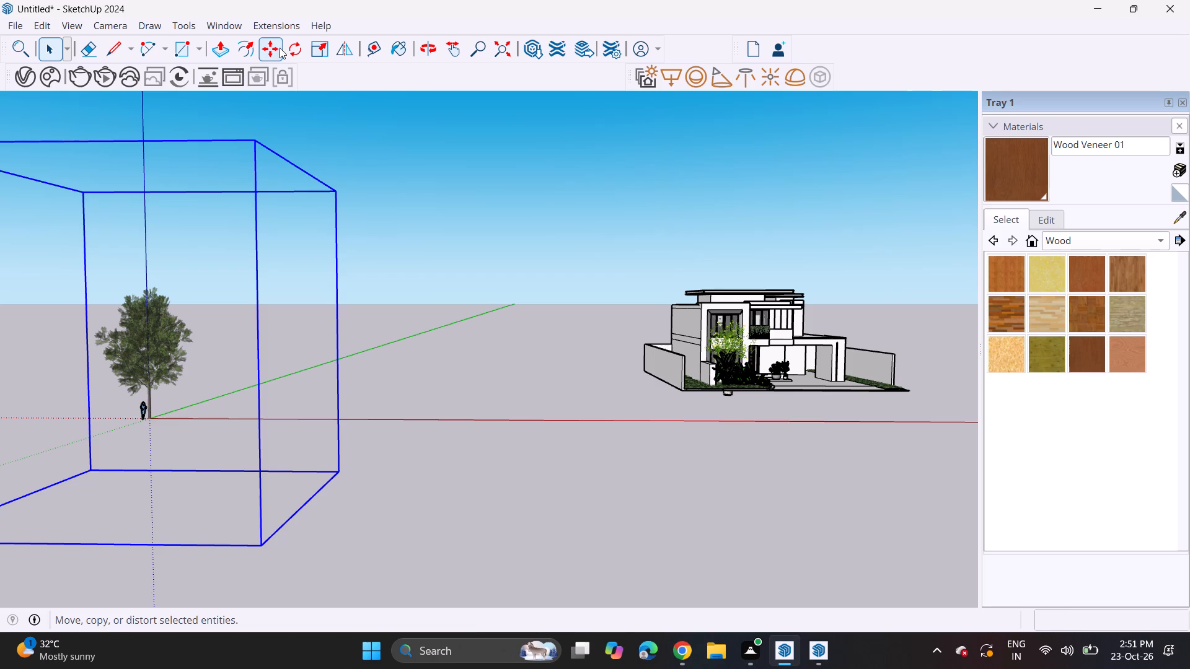
{"action": "left_click", "coordinate": [262, 54]}
{"action": "left_click", "coordinate": [171, 364]}
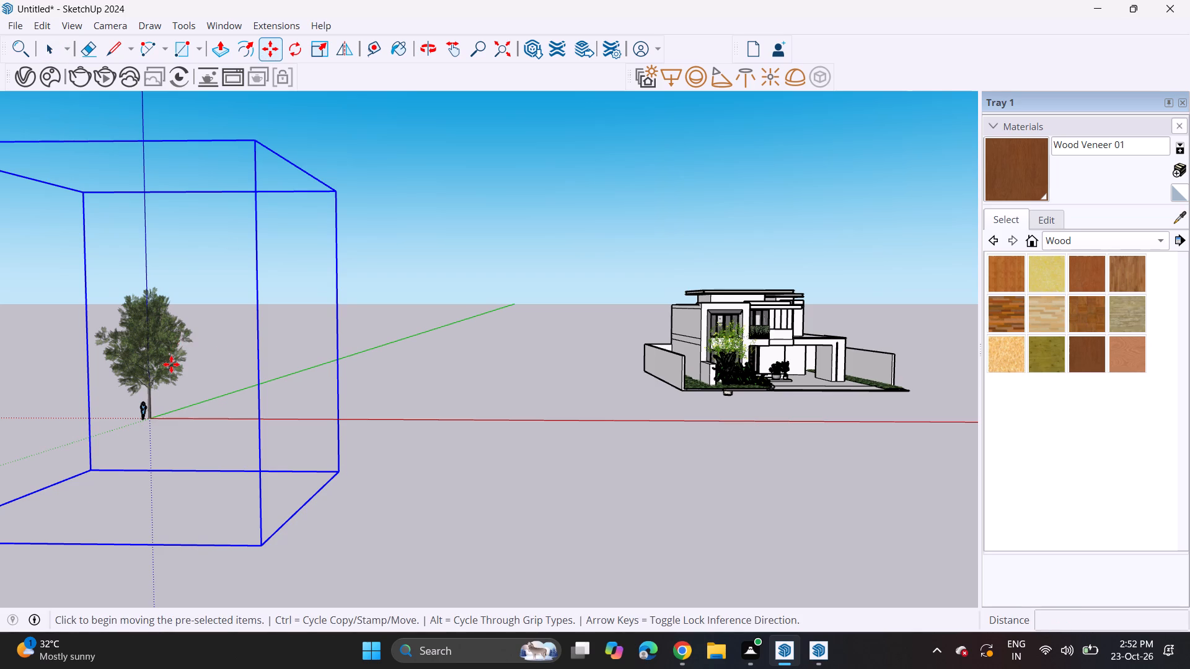
{"action": "middle_click_drag", "start_coordinate": [635, 344], "coordinate": [371, 354]}
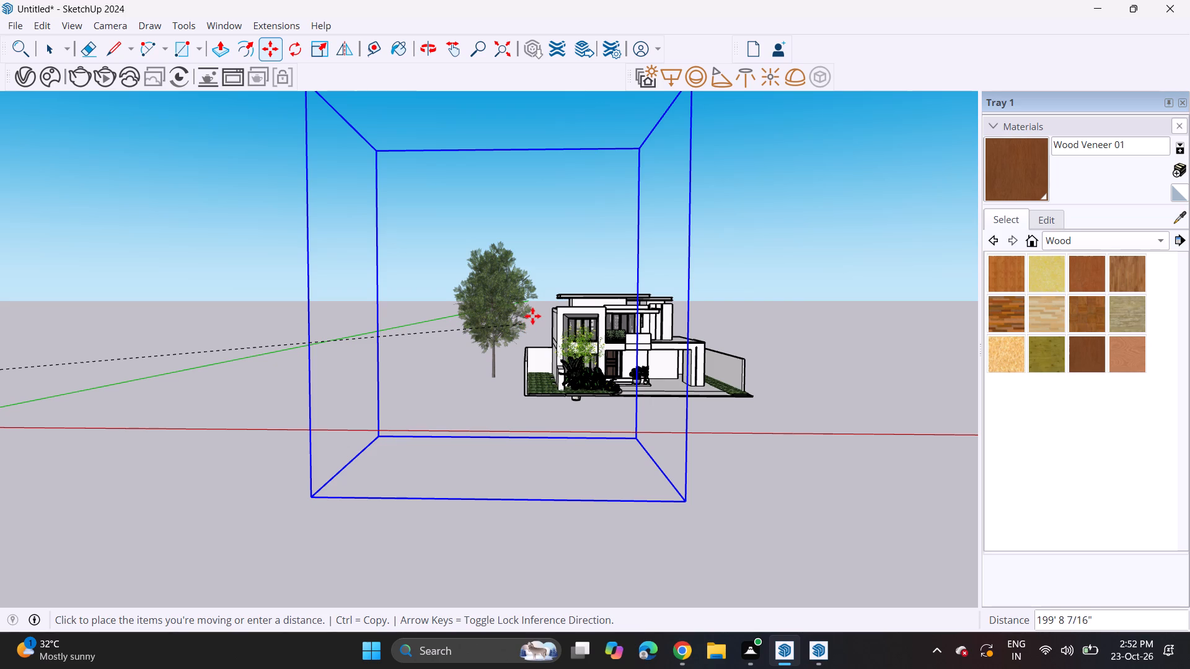
{"action": "left_click", "coordinate": [533, 315]}
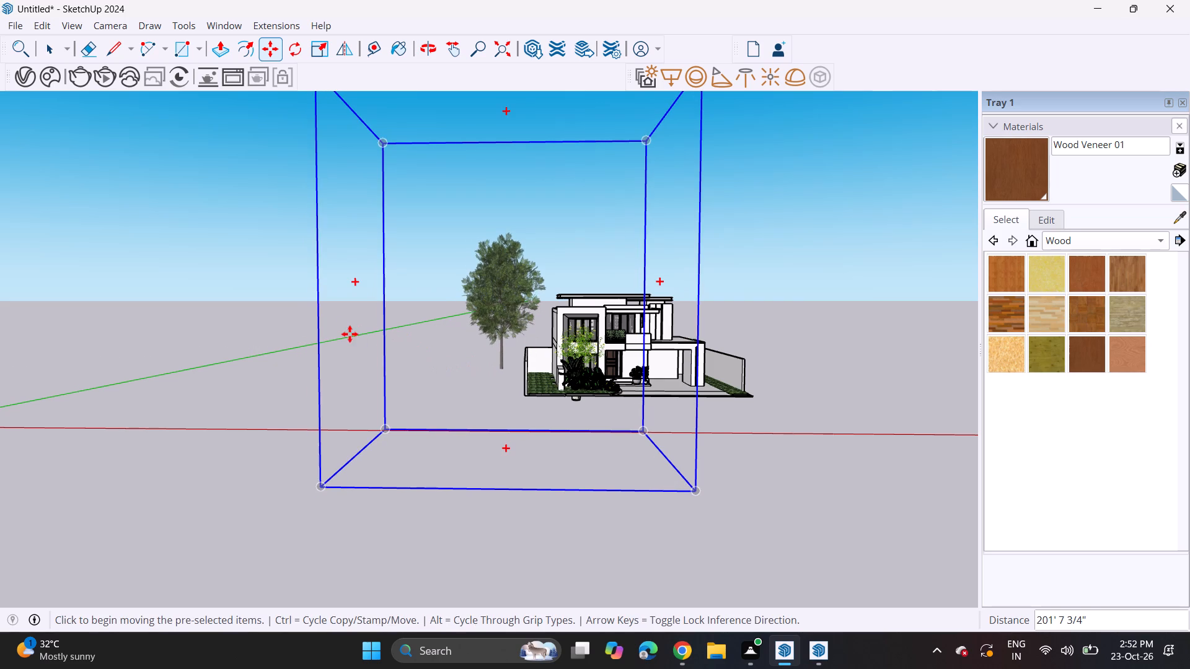
Move the tree about 272' 2 5/16" to the rear end of the side boundary wall, snapping to the wall's outer face.
{"action": "middle_click_drag", "start_coordinate": [342, 328], "coordinate": [882, 354]}
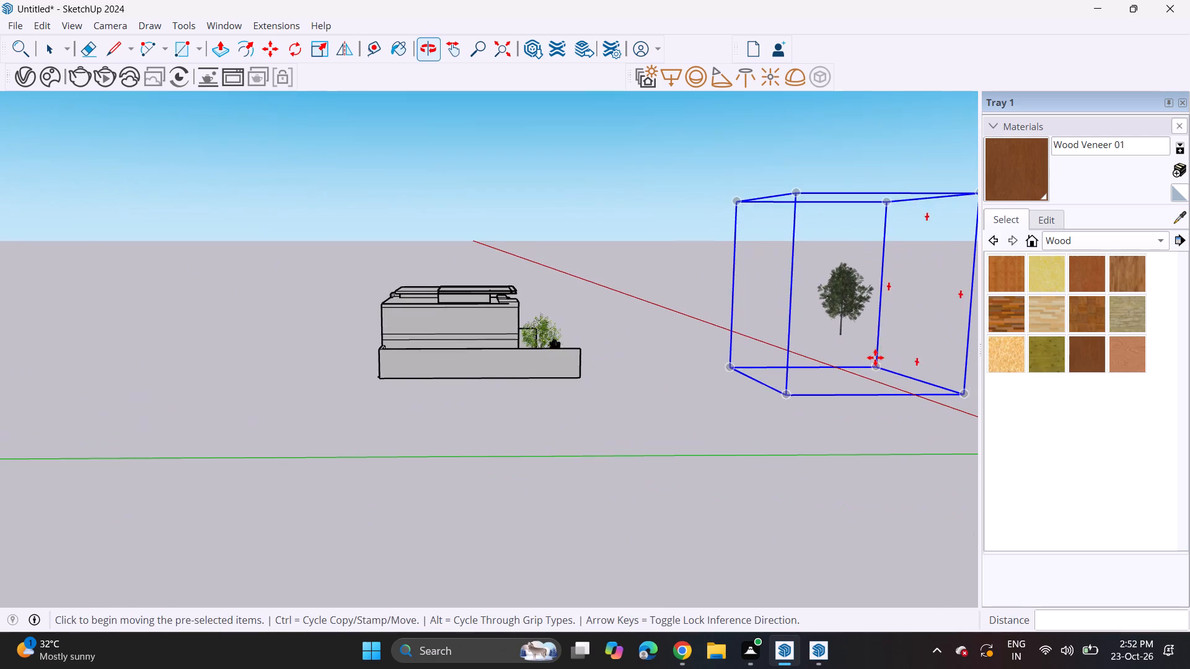
{"action": "scroll", "coordinate": [866, 334], "scroll_direction": "up", "scroll_amount": 5}
{"action": "left_click", "coordinate": [821, 332]}
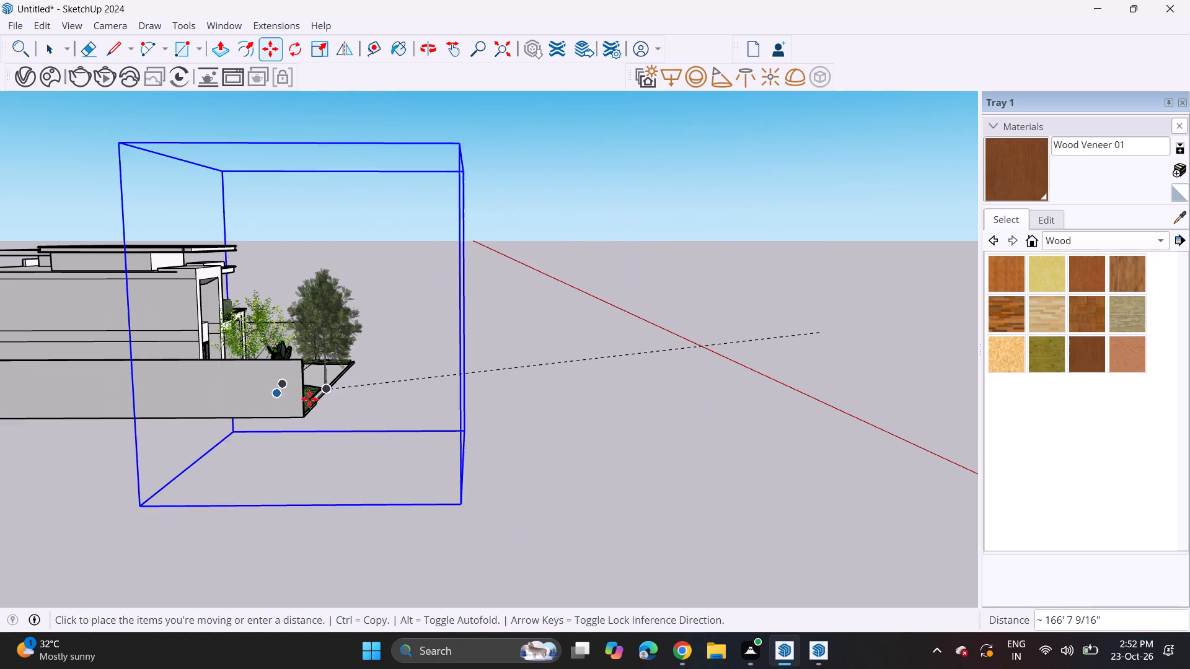
{"action": "middle_click_drag", "start_coordinate": [307, 399], "coordinate": [752, 372], "text": "shift"}
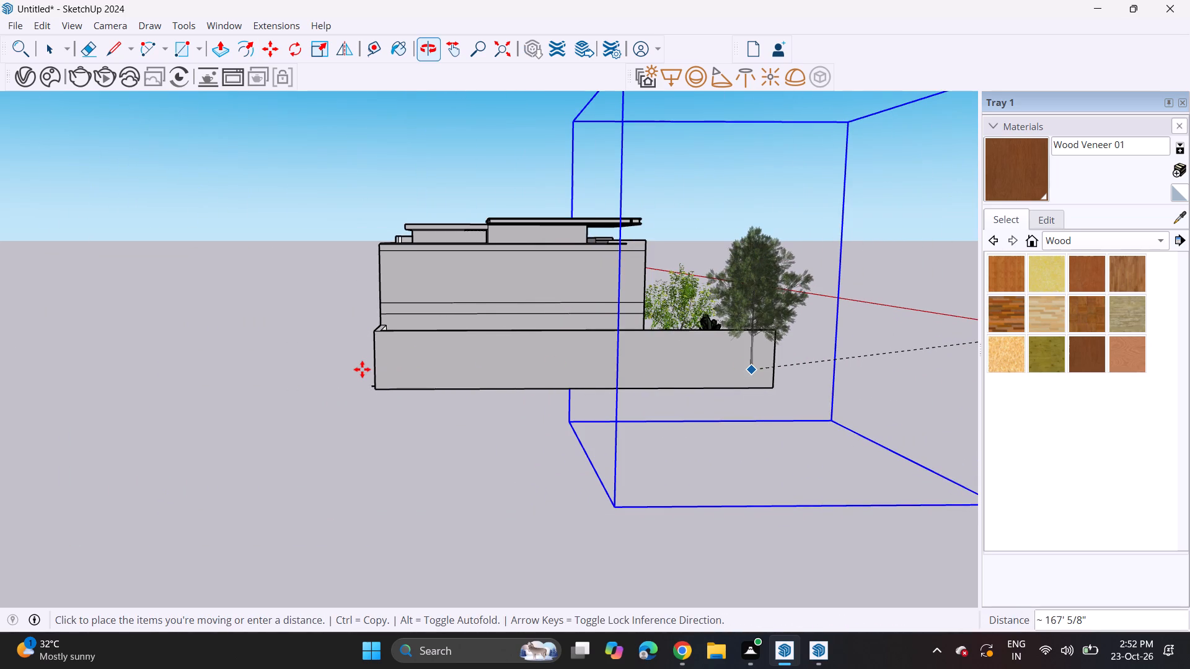
{"action": "left_click", "coordinate": [397, 368]}
Move the tree about 55' 9 11/16" from outside the side boundary wall to the wall's inner side, near the rear.
{"action": "middle_click_drag", "start_coordinate": [749, 341], "coordinate": [338, 376]}
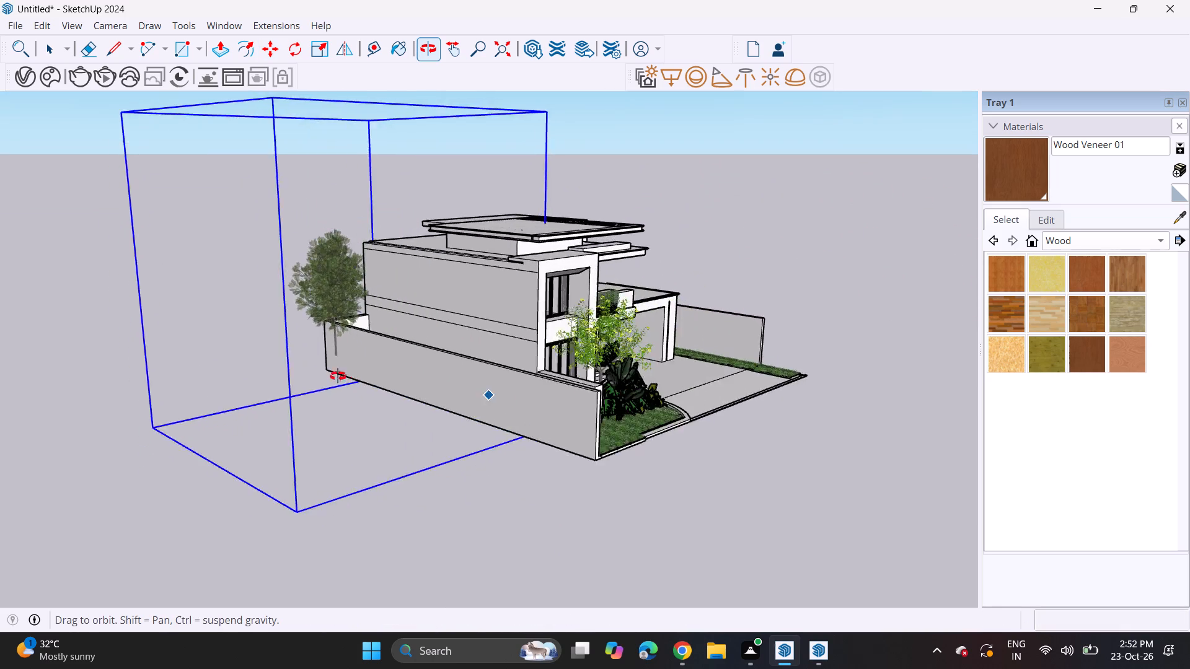
{"action": "middle_click_drag", "start_coordinate": [338, 376], "coordinate": [306, 378]}
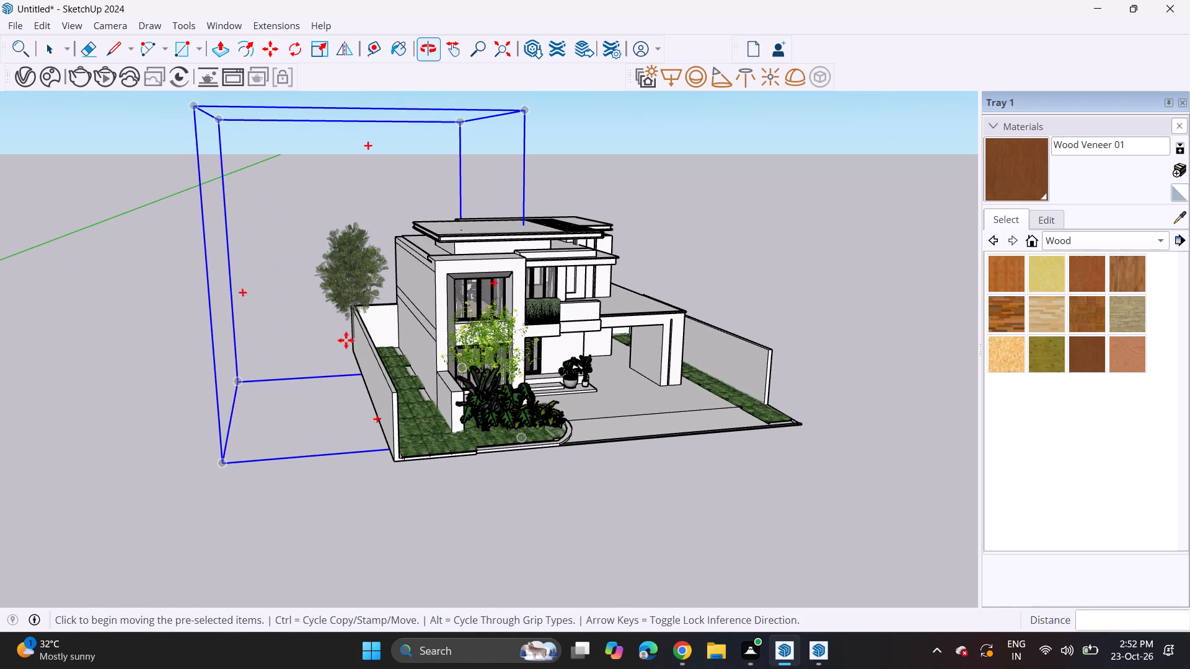
{"action": "left_click", "coordinate": [350, 338]}
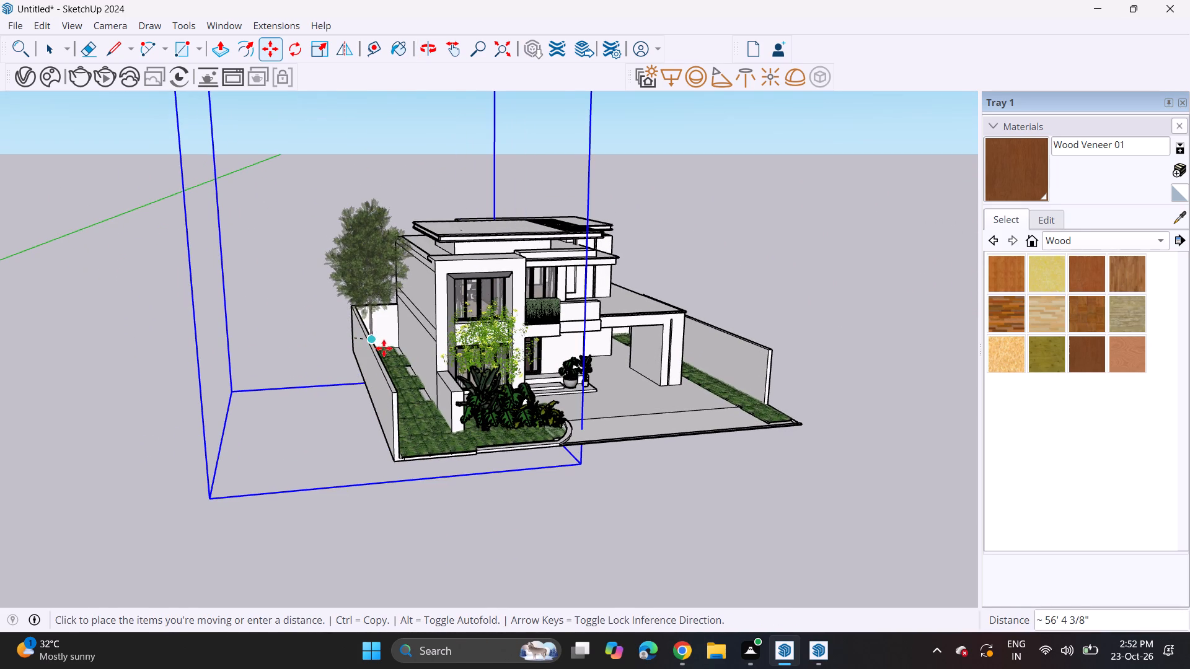
{"action": "left_click", "coordinate": [388, 350]}
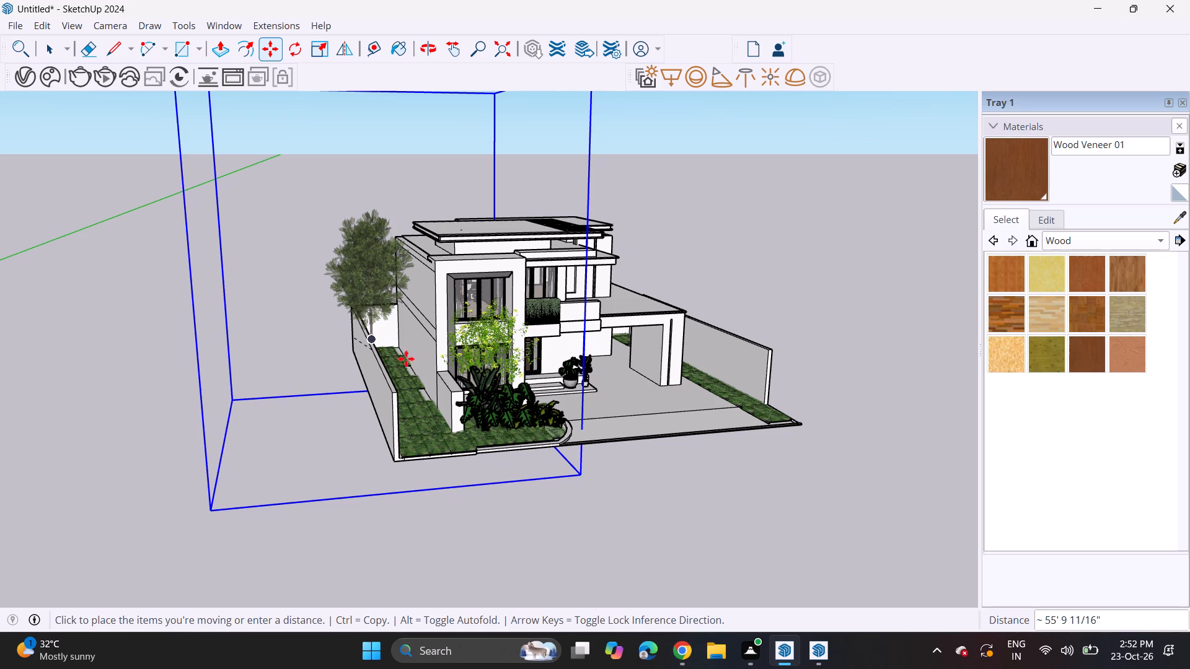
Move the tree 7' 11 15/16" away from the side boundary wall onto the side lawn, and clear the selection.
{"action": "middle_click_drag", "start_coordinate": [633, 353], "coordinate": [521, 308]}
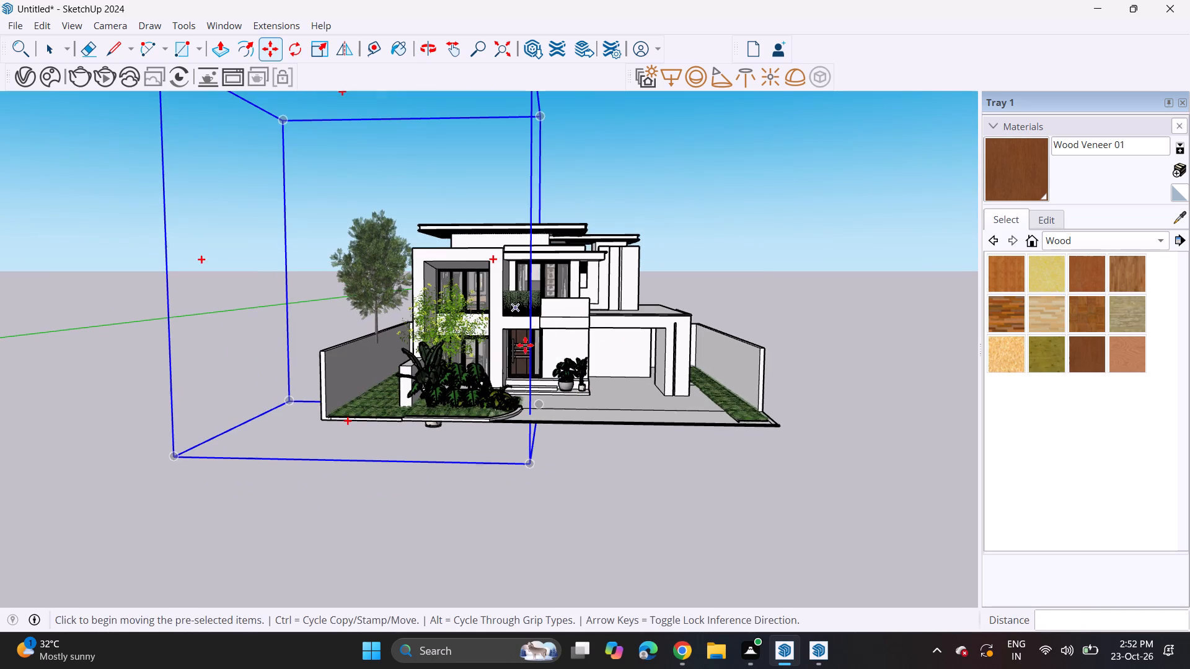
{"action": "scroll", "coordinate": [369, 340], "scroll_direction": "up", "scroll_amount": 6}
{"action": "middle_click_drag", "start_coordinate": [381, 341], "coordinate": [438, 377]}
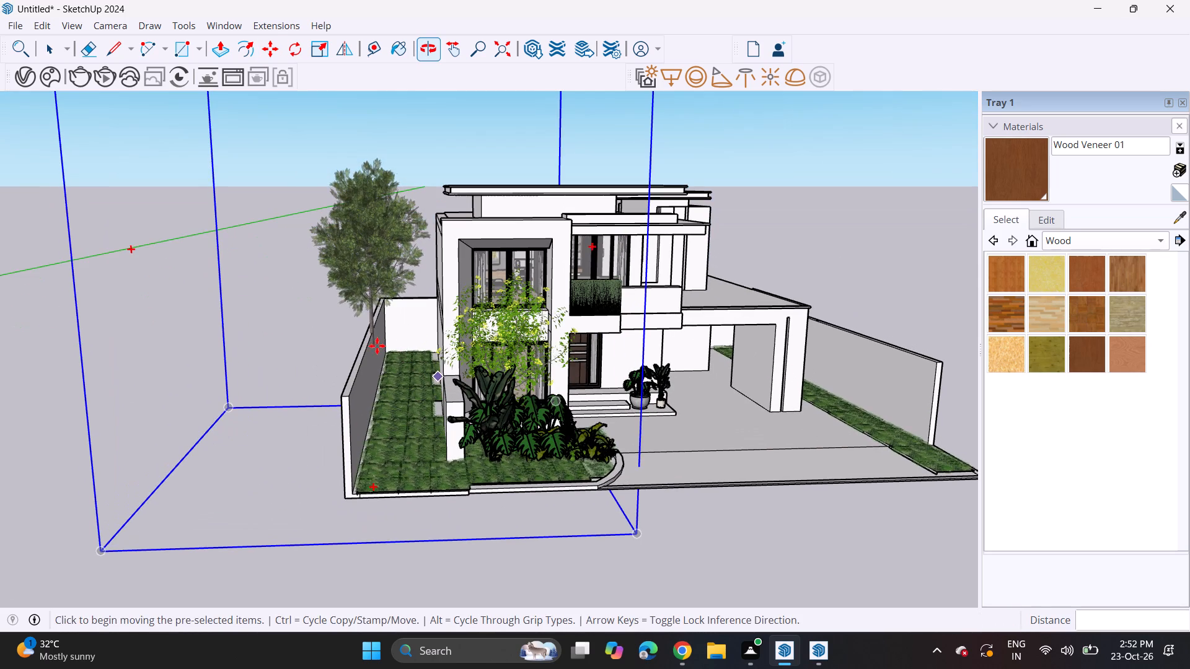
{"action": "left_click", "coordinate": [375, 348]}
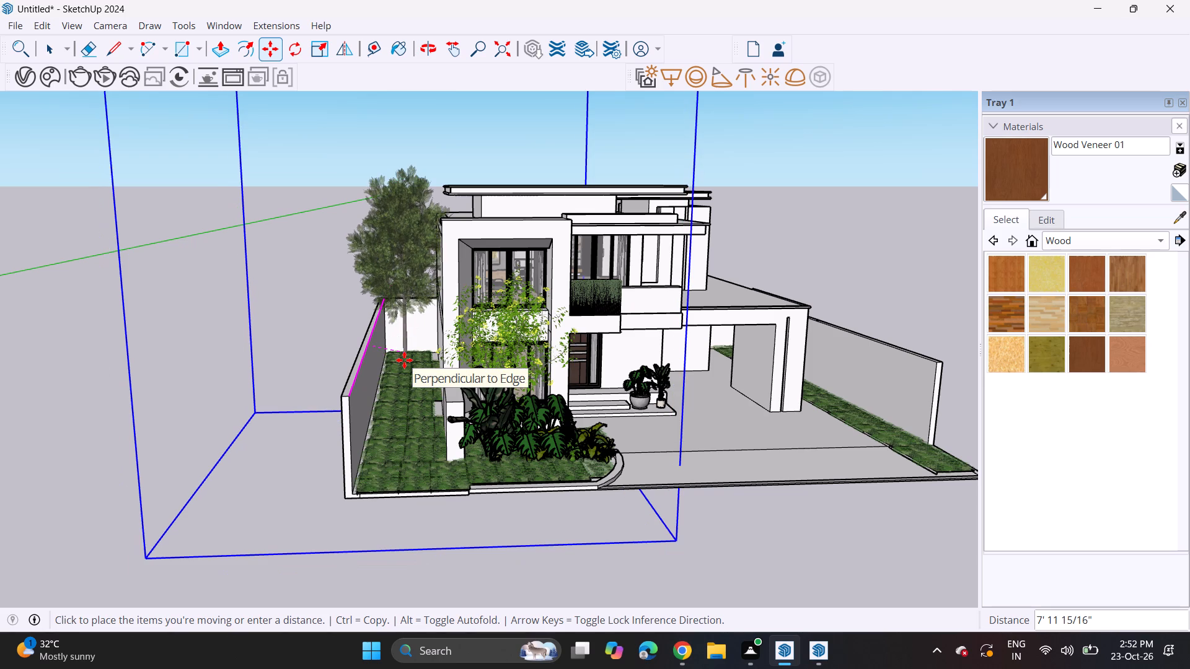
{"action": "left_click", "coordinate": [404, 360]}
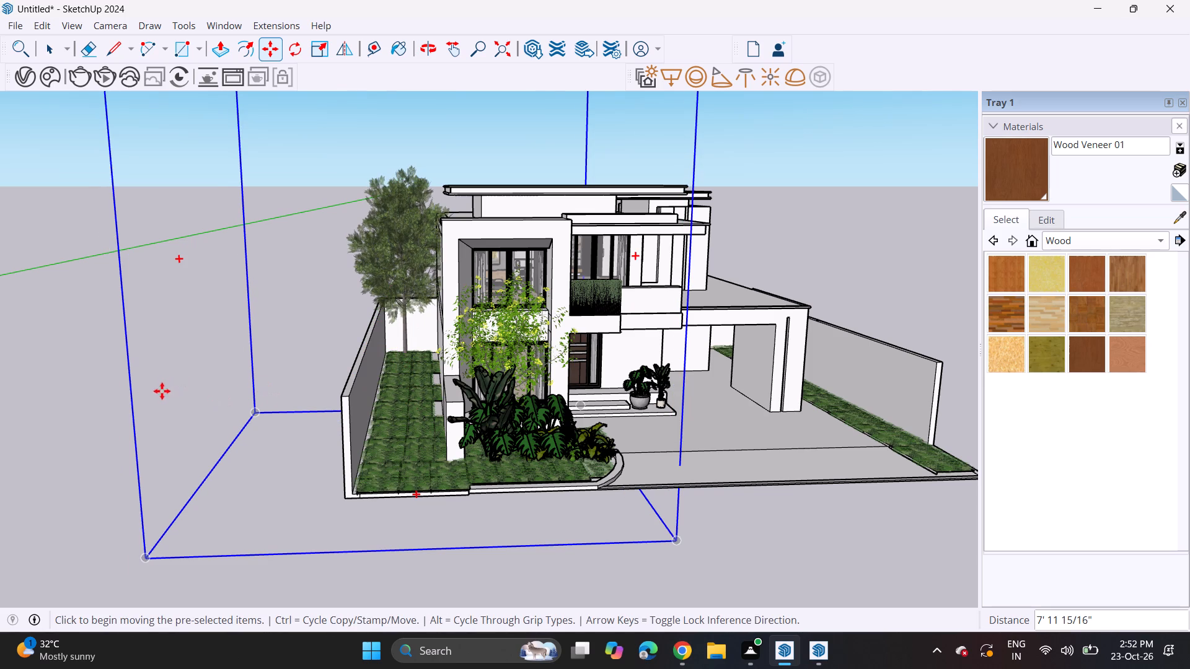
{"action": "key", "text": "space"}
{"action": "left_click", "coordinate": [94, 479]}
Examine the tree's placement on the side lawn against the house's front facade from low and raised angles.
{"action": "middle_click_drag", "start_coordinate": [591, 351], "coordinate": [564, 295]}
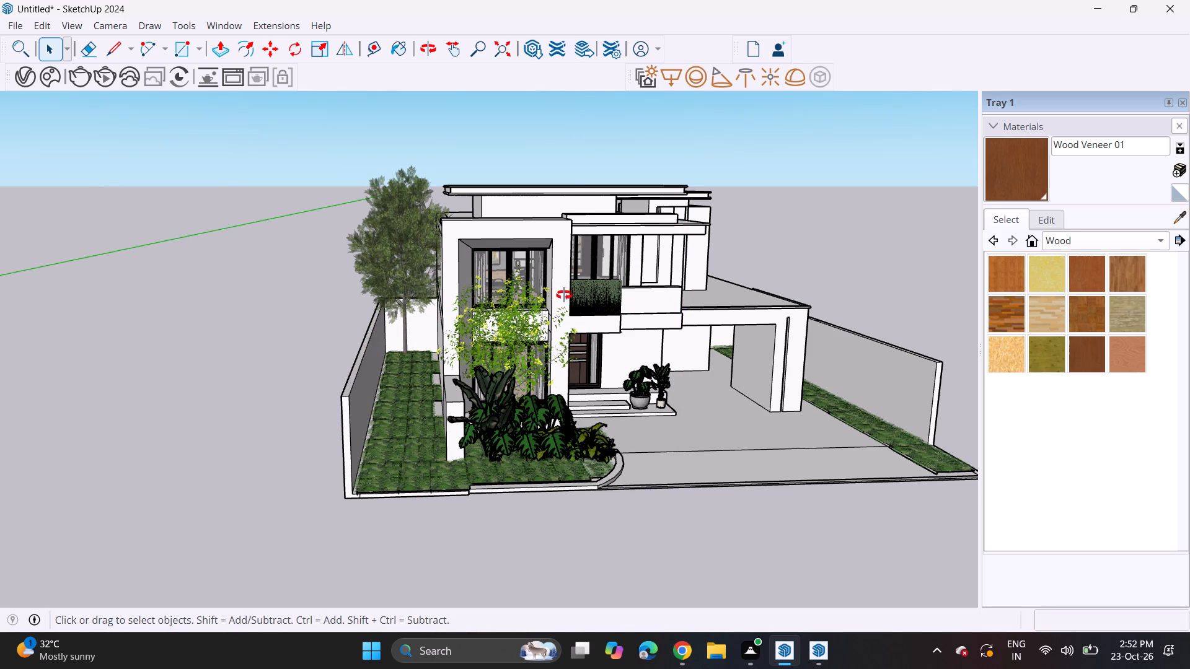
{"action": "middle_click_drag", "start_coordinate": [564, 295], "coordinate": [541, 262]}
{"action": "middle_click_drag", "start_coordinate": [545, 285], "coordinate": [494, 315], "text": "shift"}
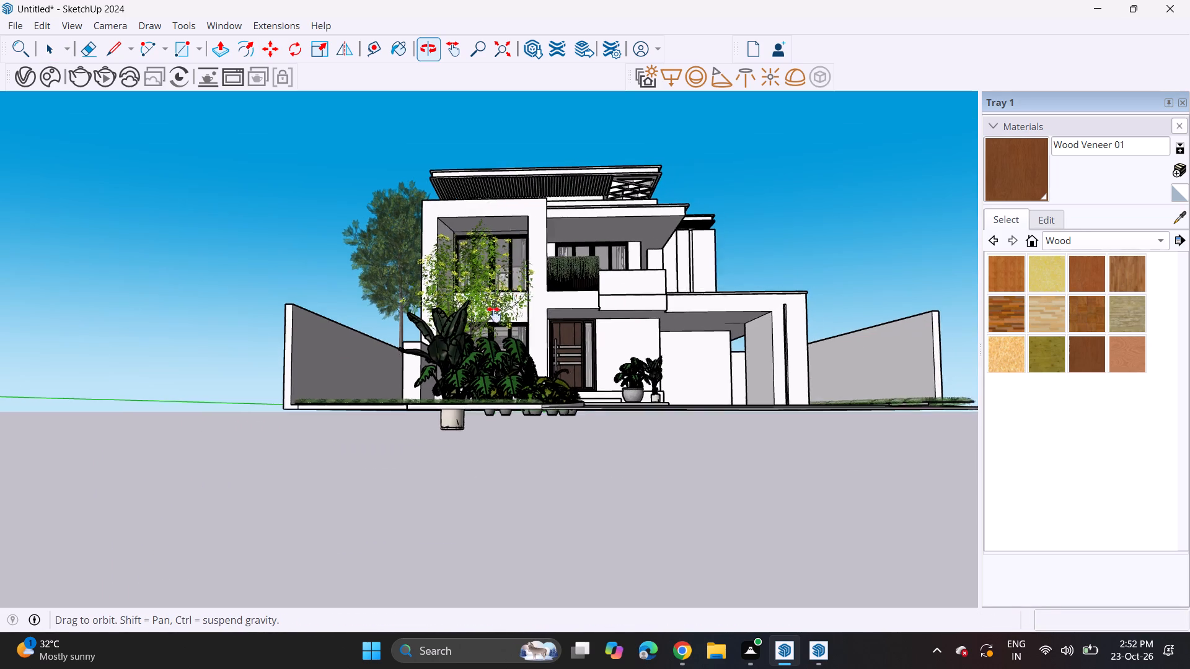
{"action": "middle_click_drag", "start_coordinate": [494, 315], "coordinate": [480, 416], "text": "shift"}
{"action": "middle_click_drag", "start_coordinate": [258, 465], "coordinate": [296, 486]}
{"action": "scroll", "coordinate": [262, 466], "scroll_direction": "up", "scroll_amount": 1}
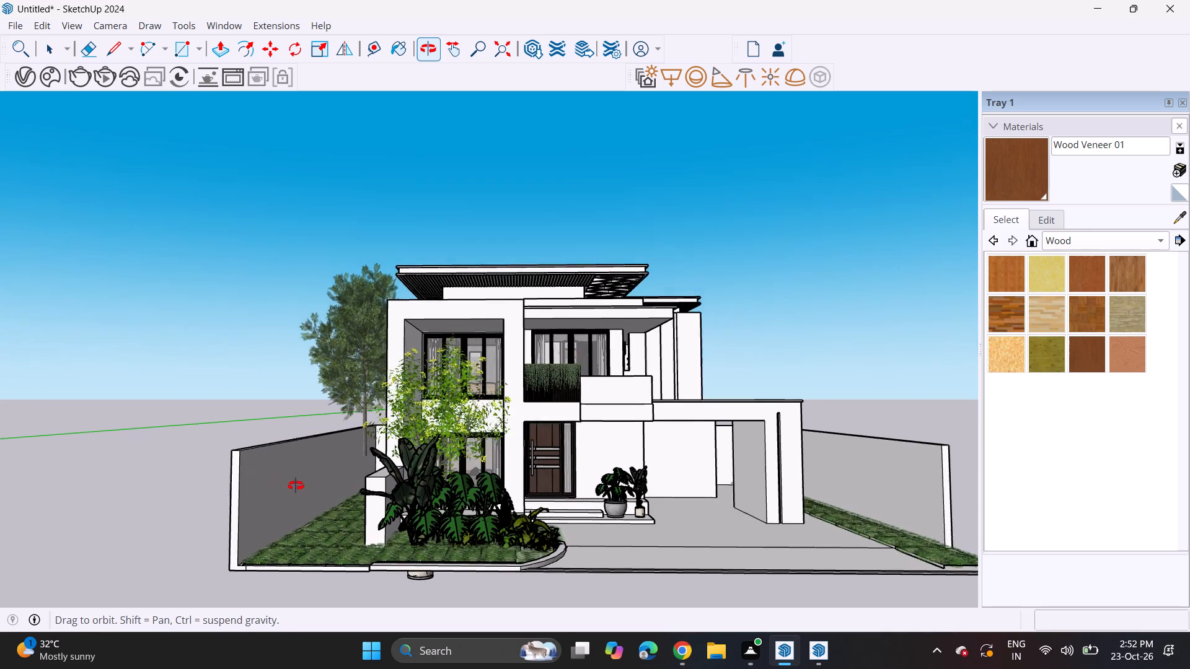
{"action": "middle_click_drag", "start_coordinate": [296, 486], "coordinate": [312, 497]}
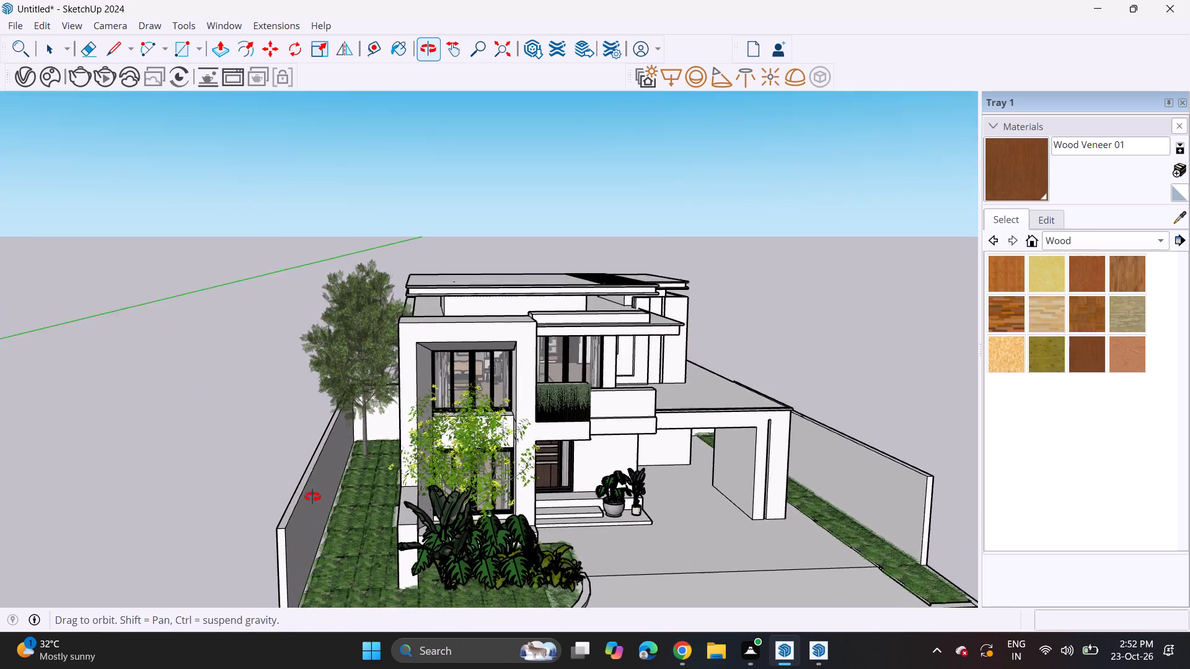
{"action": "middle_click_drag", "start_coordinate": [312, 497], "coordinate": [297, 460]}
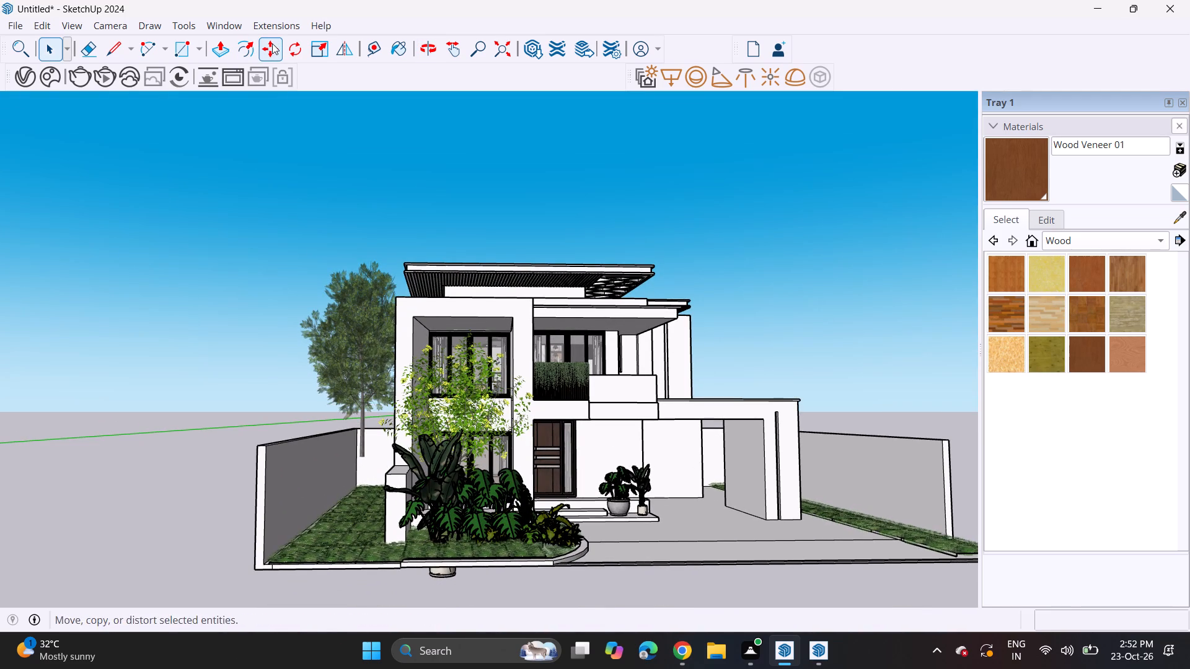
Move the tree about 10' by its trunk base toward the rear end of the side lawn, near the boundary wall.
{"action": "left_click", "coordinate": [272, 43]}
{"action": "middle_click_drag", "start_coordinate": [311, 349], "coordinate": [376, 414]}
{"action": "middle_click_drag", "start_coordinate": [369, 461], "coordinate": [403, 497]}
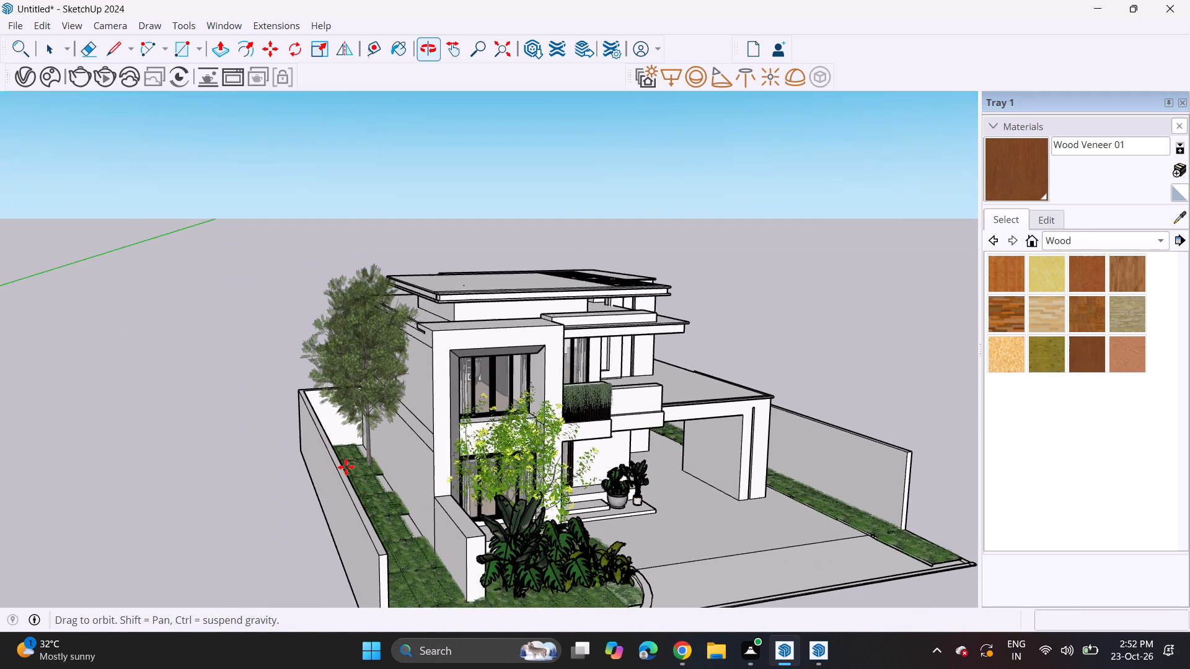
{"action": "scroll", "coordinate": [370, 473], "scroll_direction": "up", "scroll_amount": 16}
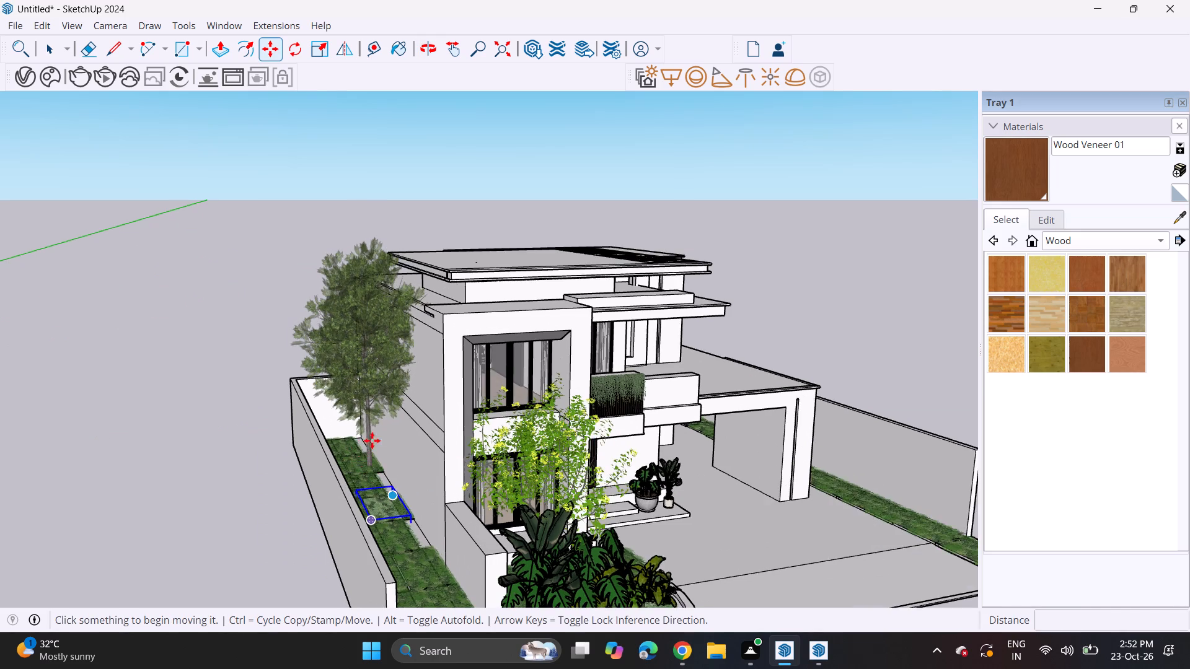
{"action": "scroll", "coordinate": [366, 463], "scroll_direction": "up", "scroll_amount": 18}
{"action": "scroll", "coordinate": [377, 471], "scroll_direction": "up", "scroll_amount": 5}
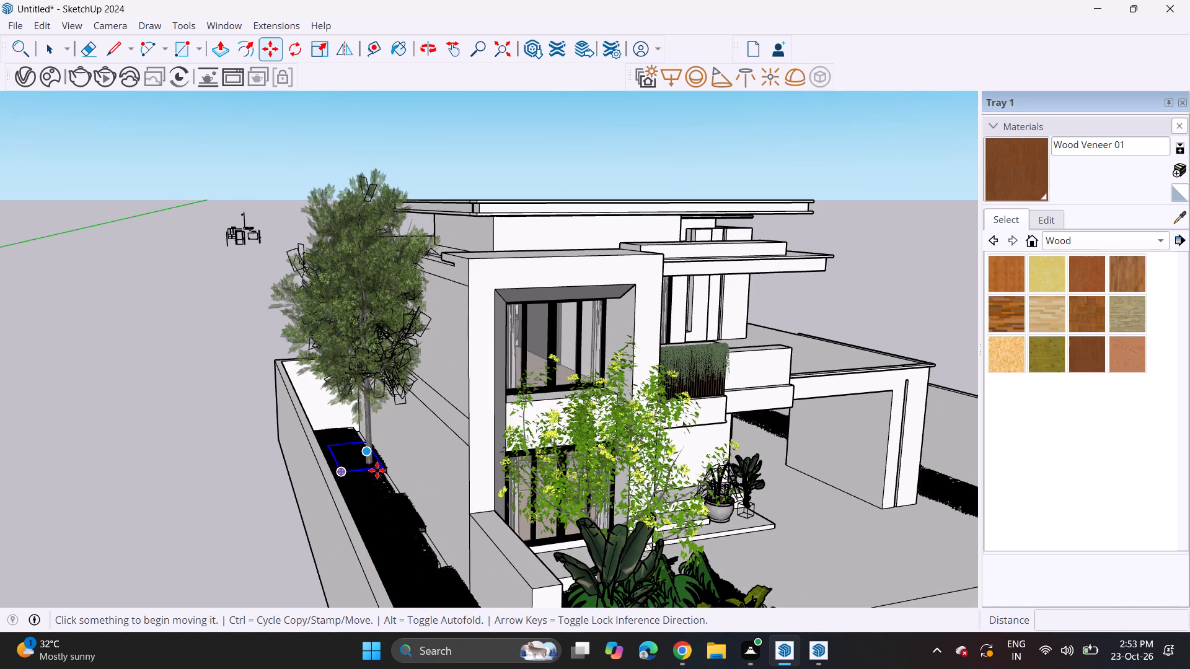
{"action": "left_click", "coordinate": [371, 464]}
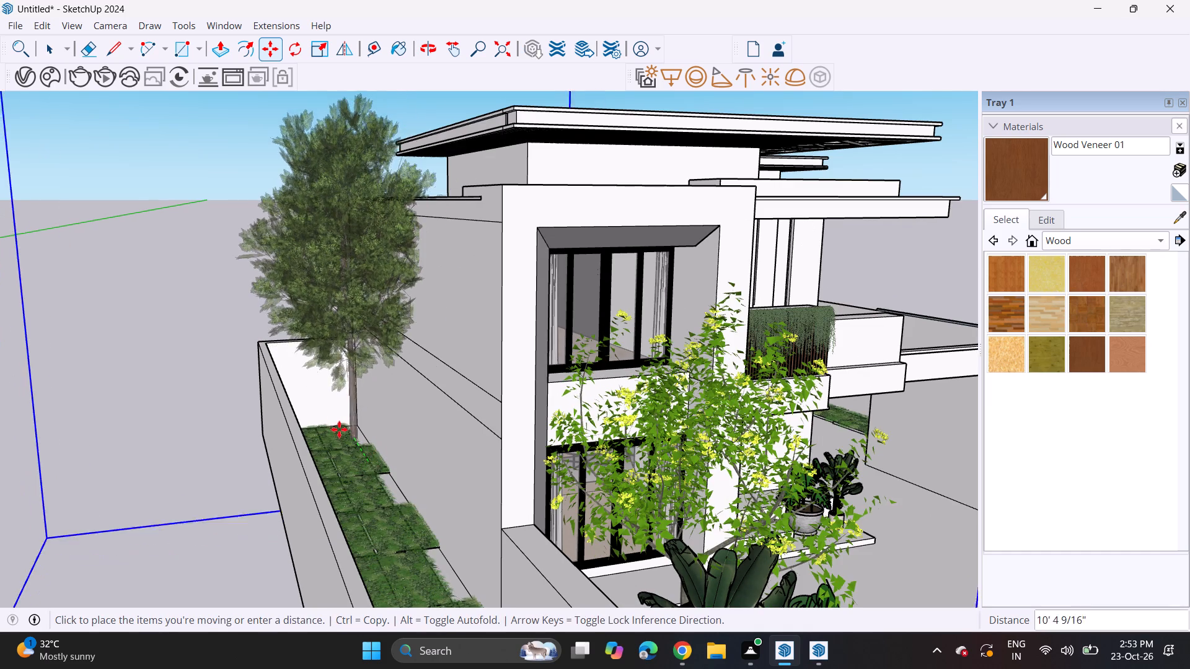
{"action": "left_click", "coordinate": [330, 431]}
Scale the tree up uniformly about its opposite corner by a factor of about 1.14.
{"action": "middle_click_drag", "start_coordinate": [351, 464], "coordinate": [198, 351]}
{"action": "scroll", "coordinate": [181, 337], "scroll_direction": "down", "scroll_amount": 5}
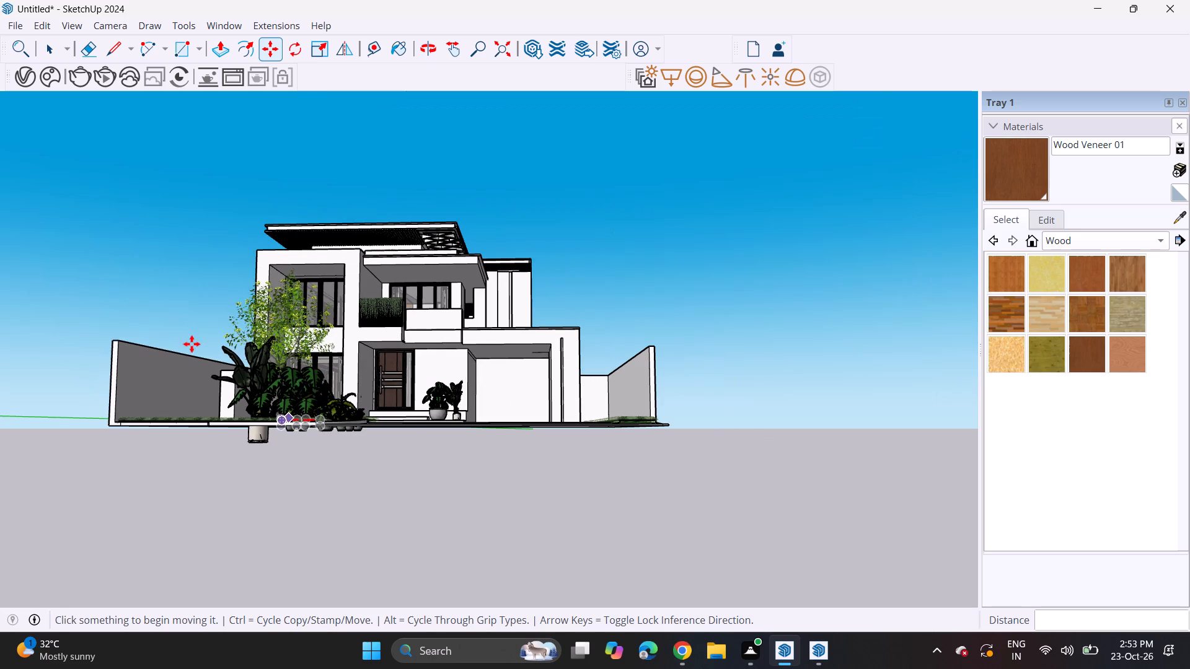
{"action": "middle_click_drag", "start_coordinate": [173, 272], "coordinate": [247, 329]}
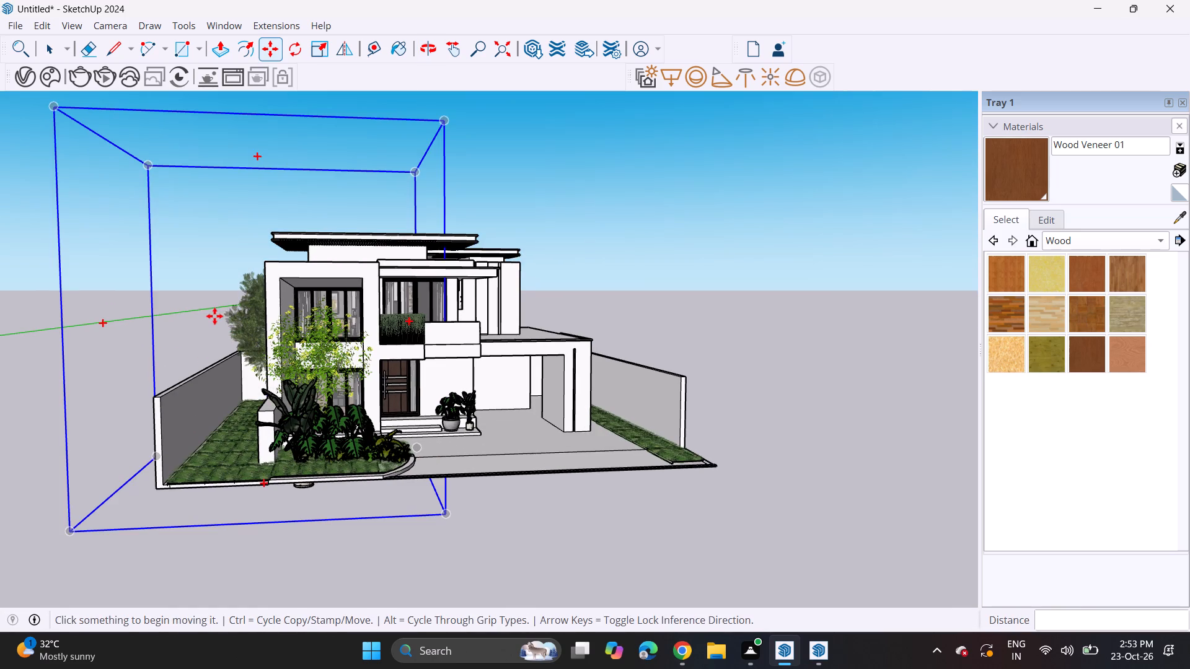
{"action": "middle_click_drag", "start_coordinate": [214, 316], "coordinate": [286, 385], "text": "shift"}
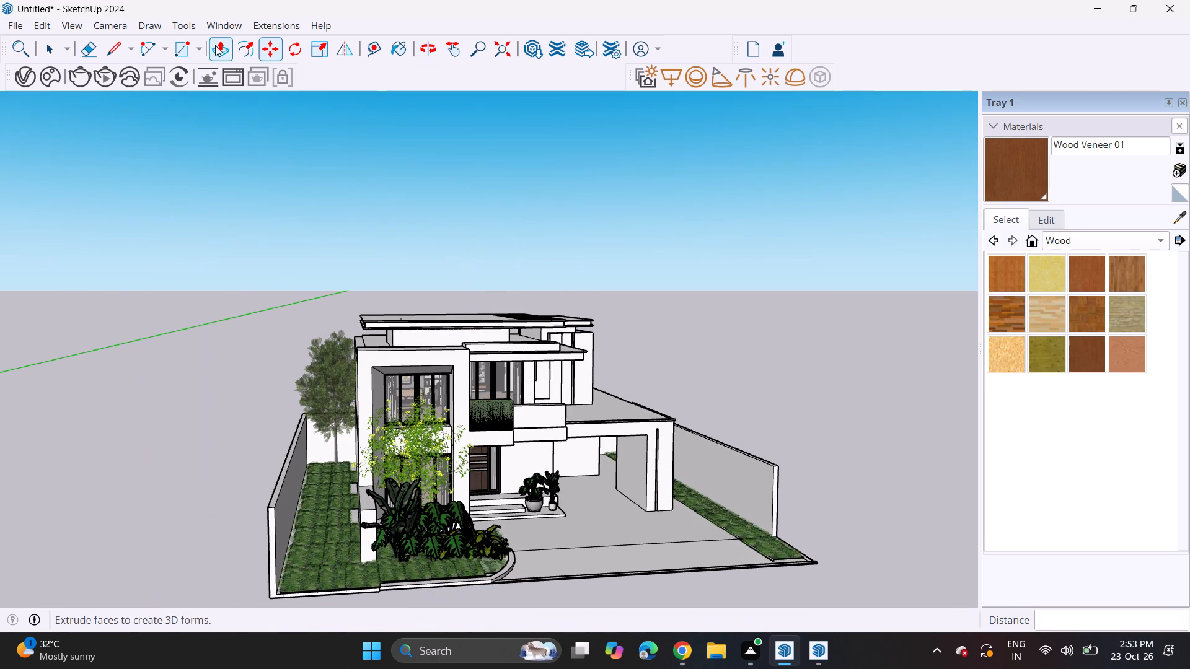
{"action": "left_click", "coordinate": [317, 54]}
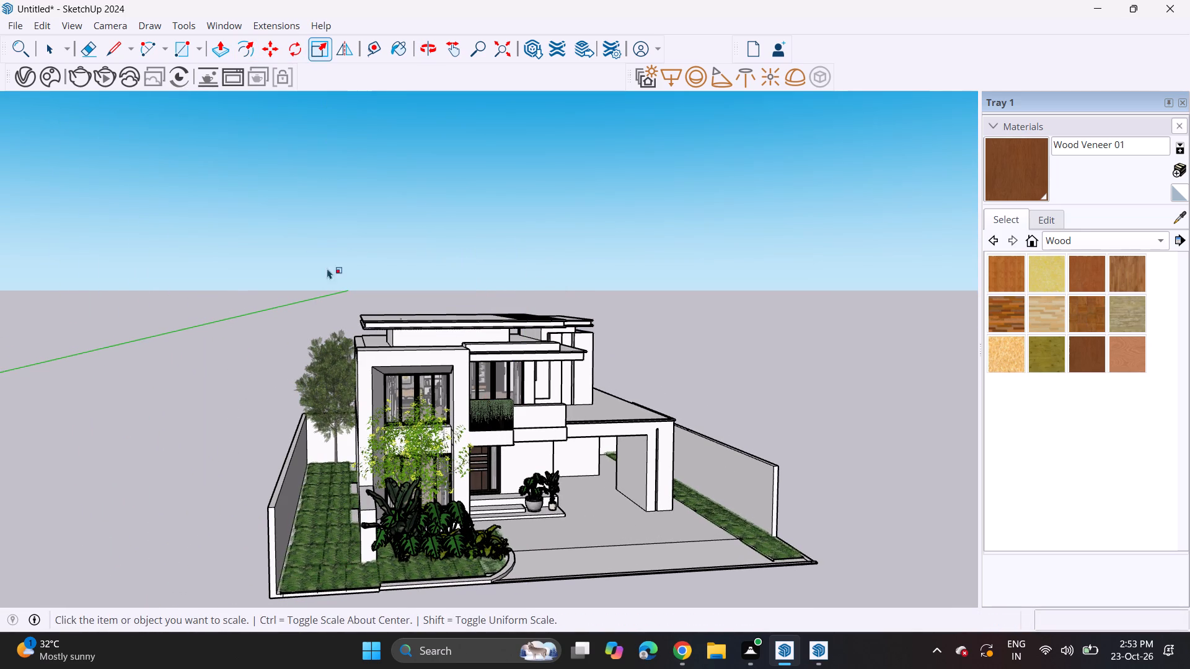
{"action": "left_click", "coordinate": [324, 372]}
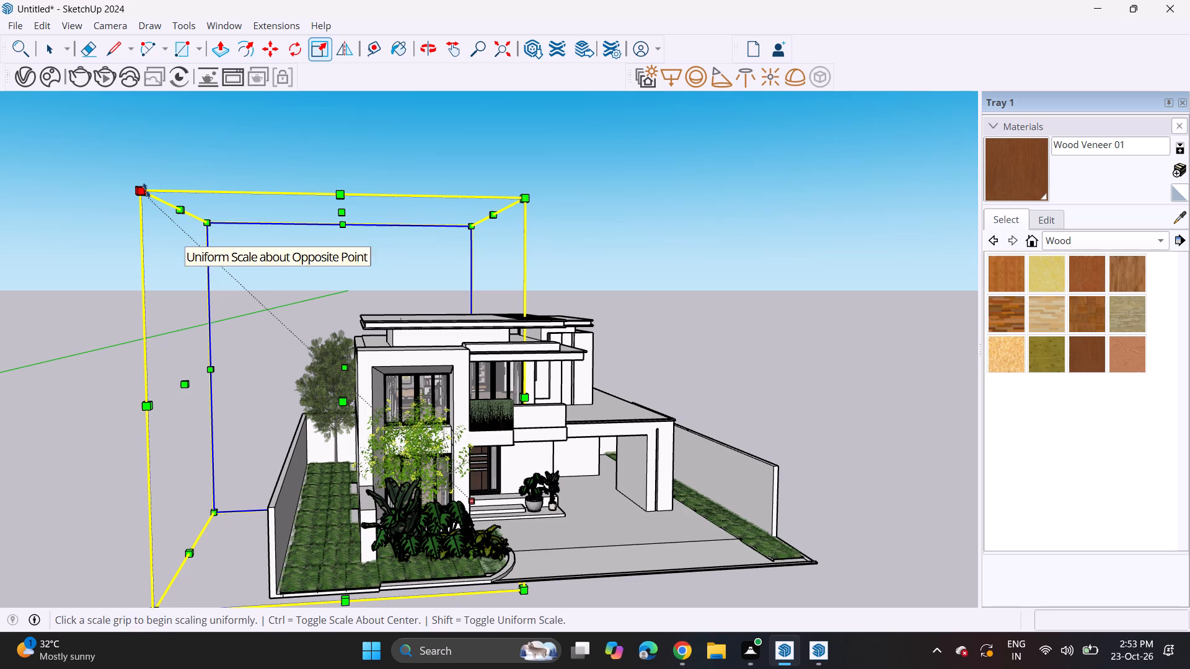
{"action": "left_click", "coordinate": [146, 190]}
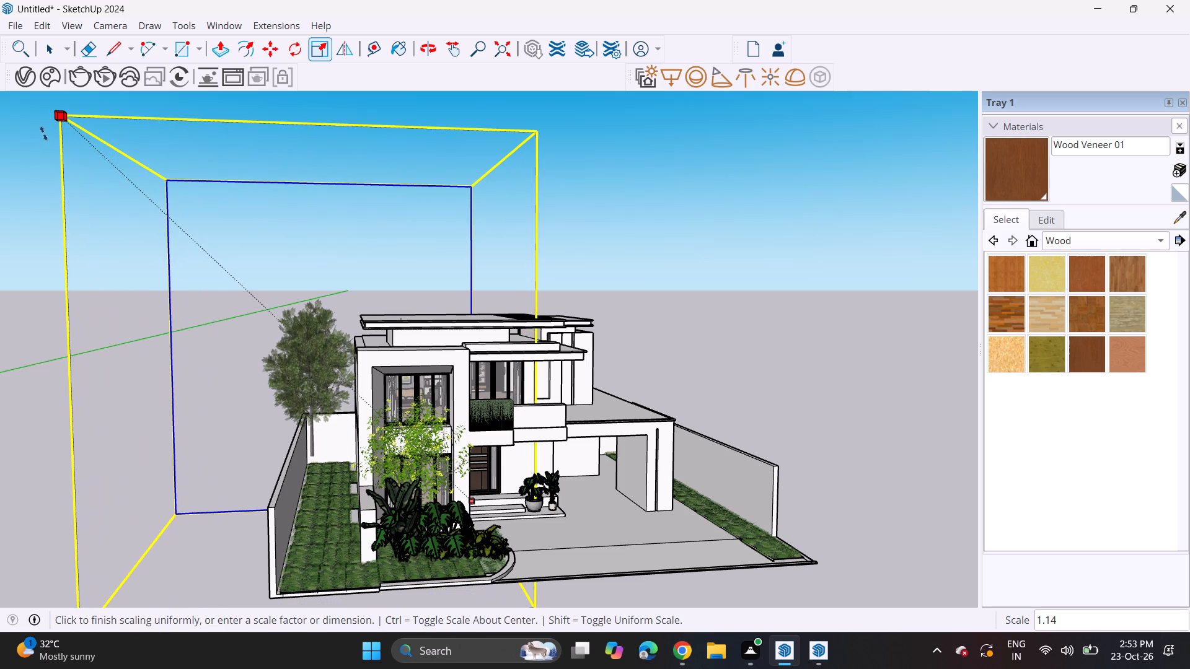
{"action": "left_click", "coordinate": [43, 133]}
Move the enlarged tree about 5' from its trunk base onto the rear part of the side lawn, and clear the selection.
{"action": "left_click", "coordinate": [269, 42]}
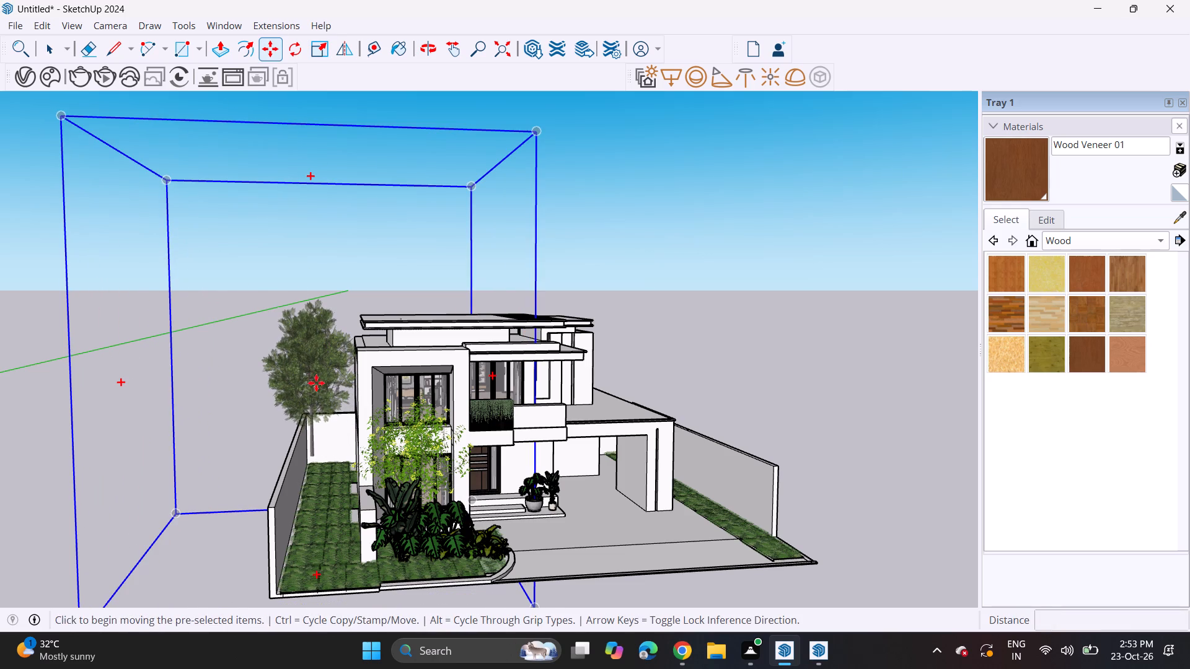
{"action": "scroll", "coordinate": [316, 450], "scroll_direction": "up", "scroll_amount": 1}
{"action": "scroll", "coordinate": [316, 450], "scroll_direction": "down", "scroll_amount": 1}
{"action": "scroll", "coordinate": [316, 450], "scroll_direction": "up", "scroll_amount": 2}
{"action": "left_click", "coordinate": [314, 455]}
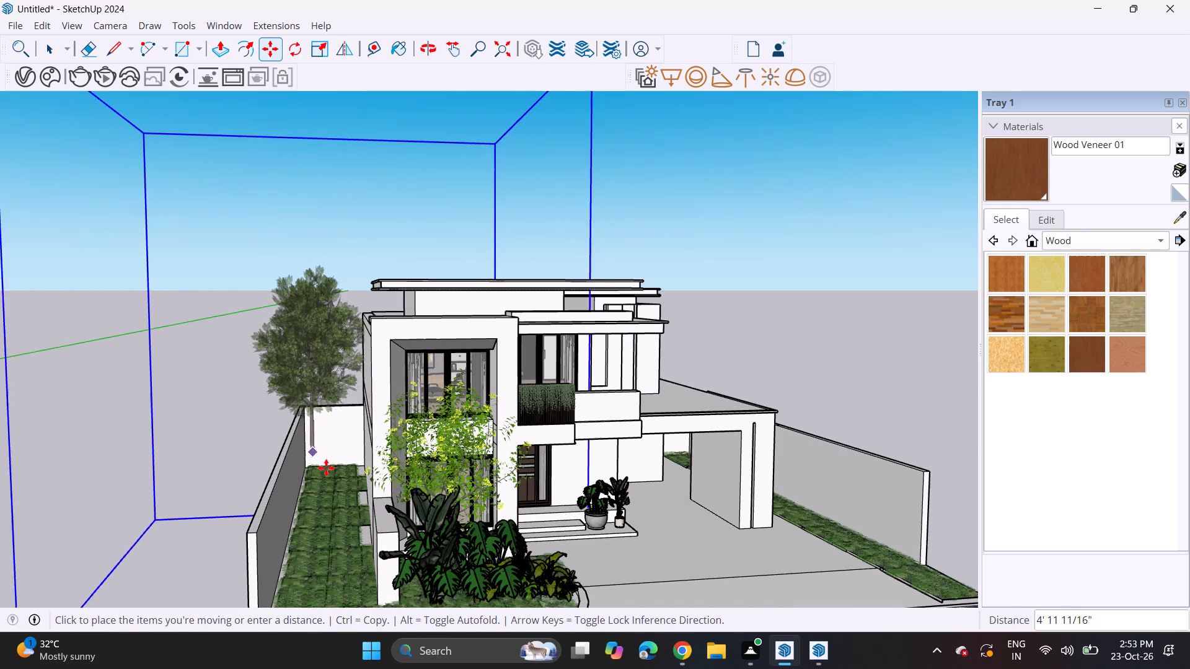
{"action": "left_click", "coordinate": [326, 468]}
{"action": "key", "text": "space"}
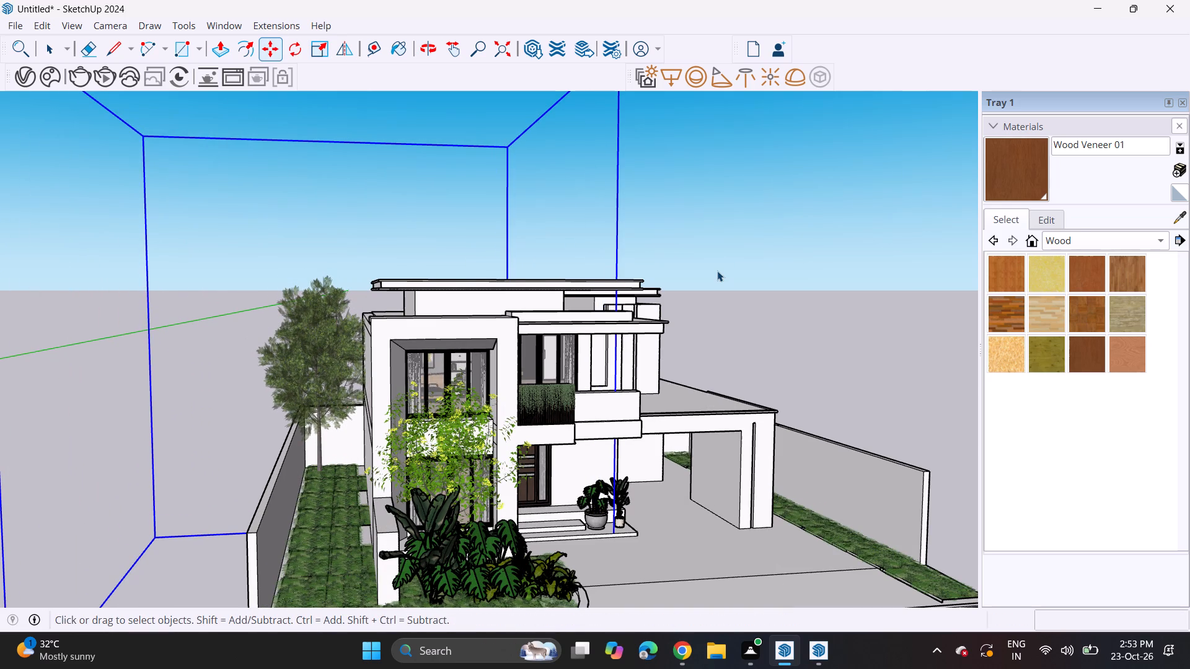
{"action": "left_click", "coordinate": [717, 271]}
Move the tree about 3' 8 13/16" away from the rear wall so its trunk stands on the side lawn's grass.
{"action": "middle_click_drag", "start_coordinate": [540, 336], "coordinate": [462, 276]}
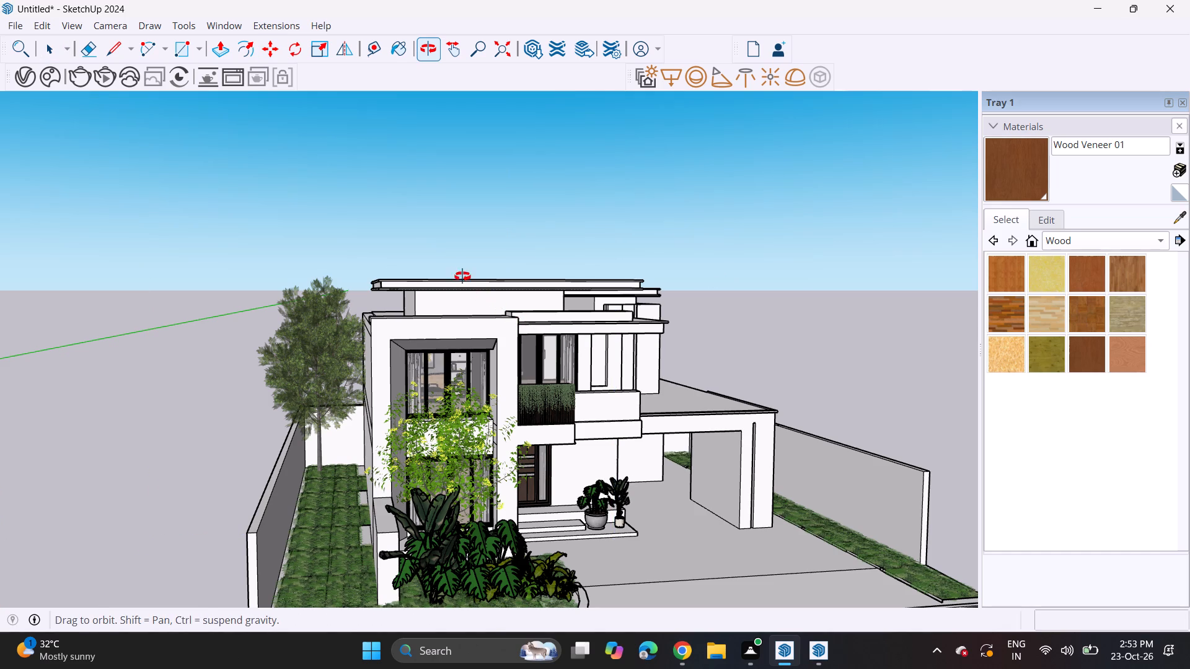
{"action": "middle_click_drag", "start_coordinate": [462, 276], "coordinate": [526, 279]}
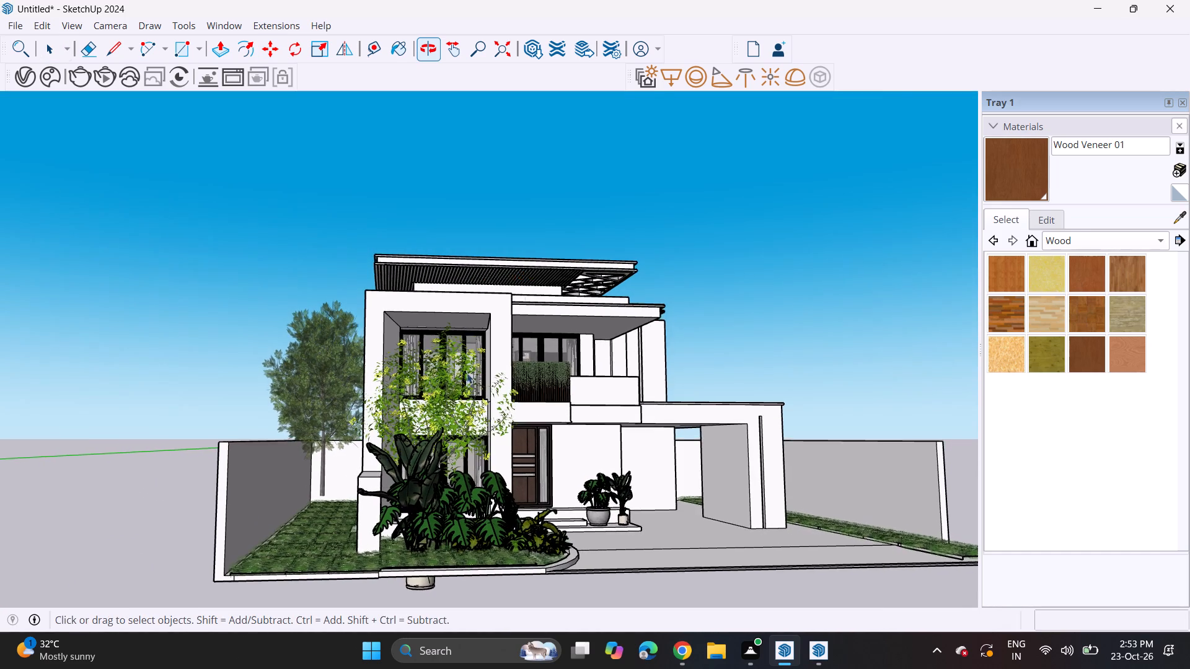
{"action": "scroll", "coordinate": [296, 505], "scroll_direction": "up", "scroll_amount": 17}
{"action": "left_click", "coordinate": [345, 510]}
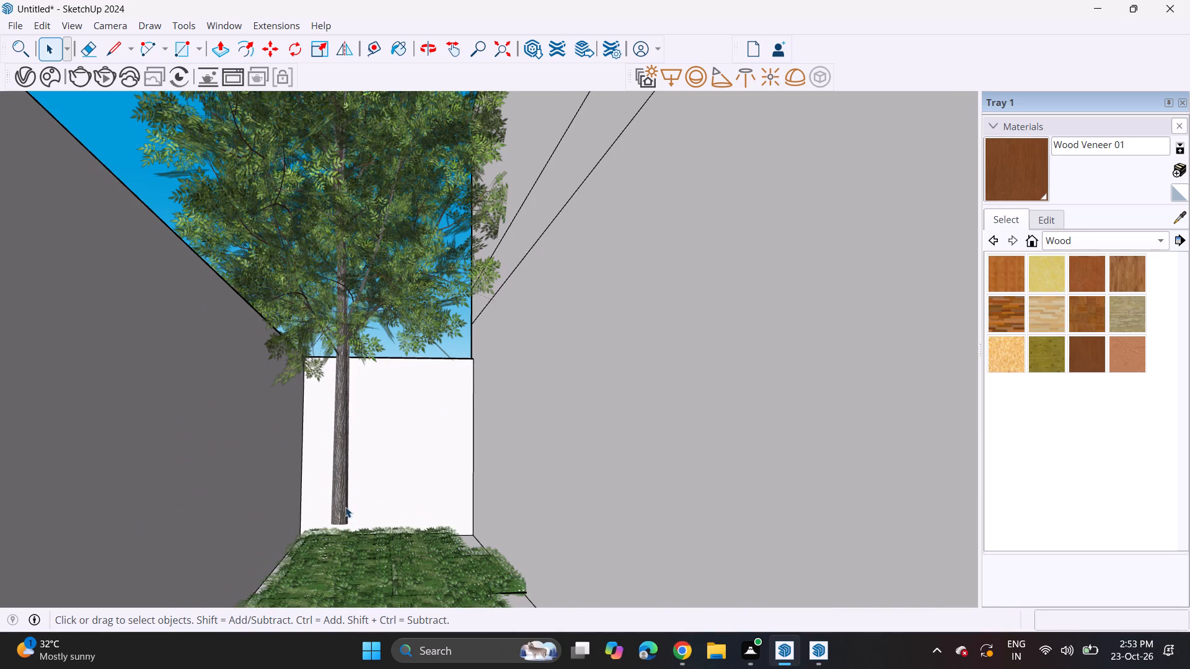
{"action": "left_click", "coordinate": [334, 259]}
{"action": "left_click", "coordinate": [356, 188]}
{"action": "left_click", "coordinate": [276, 46]}
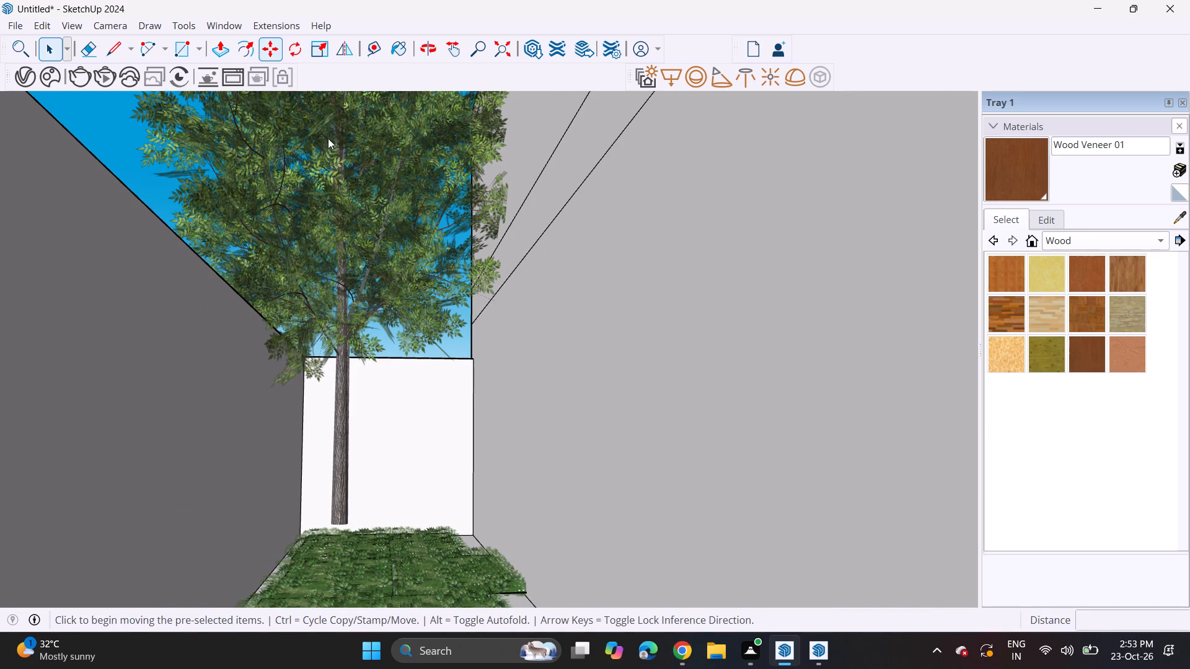
{"action": "left_click", "coordinate": [342, 195]}
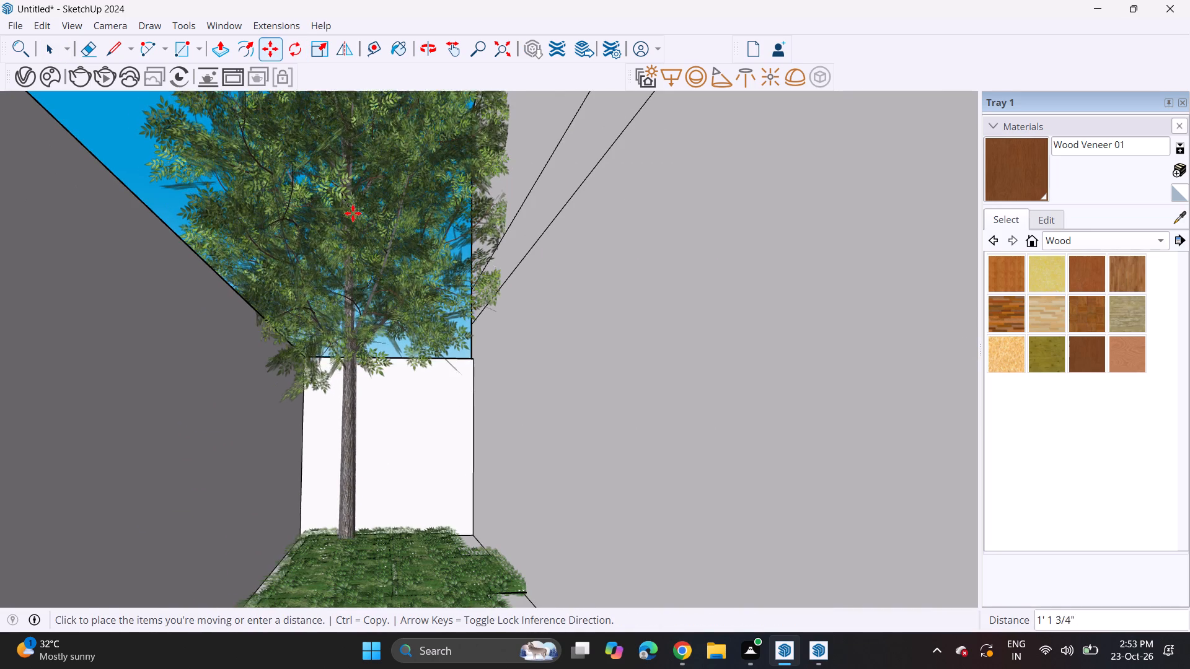
{"action": "left_click", "coordinate": [365, 251]}
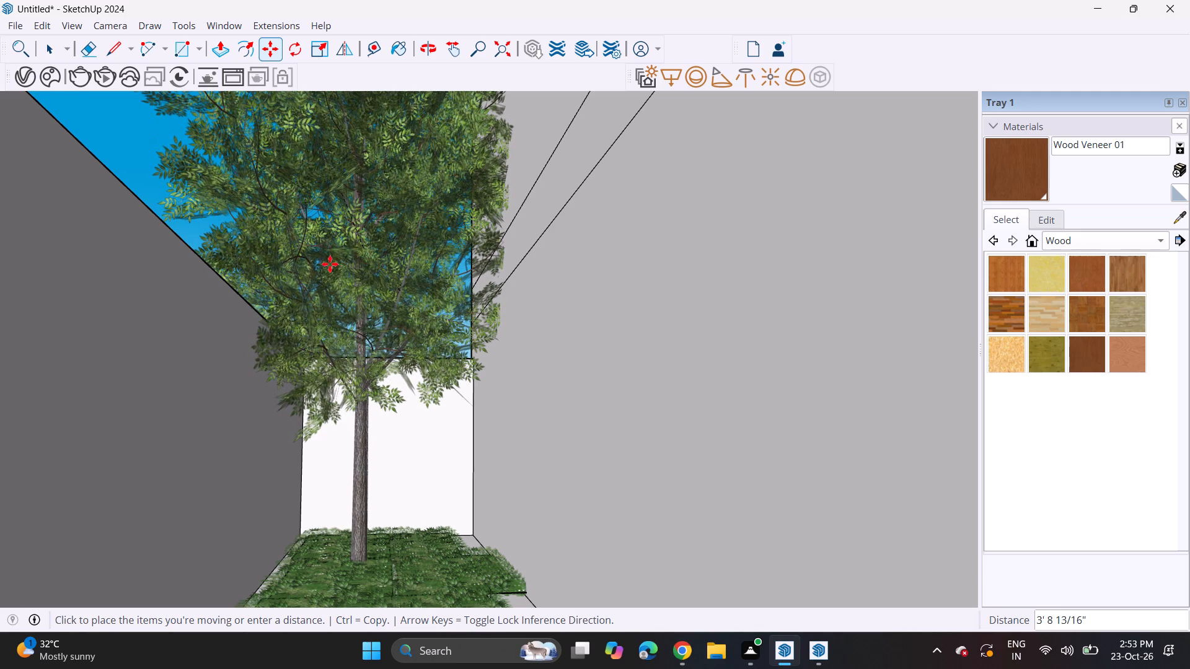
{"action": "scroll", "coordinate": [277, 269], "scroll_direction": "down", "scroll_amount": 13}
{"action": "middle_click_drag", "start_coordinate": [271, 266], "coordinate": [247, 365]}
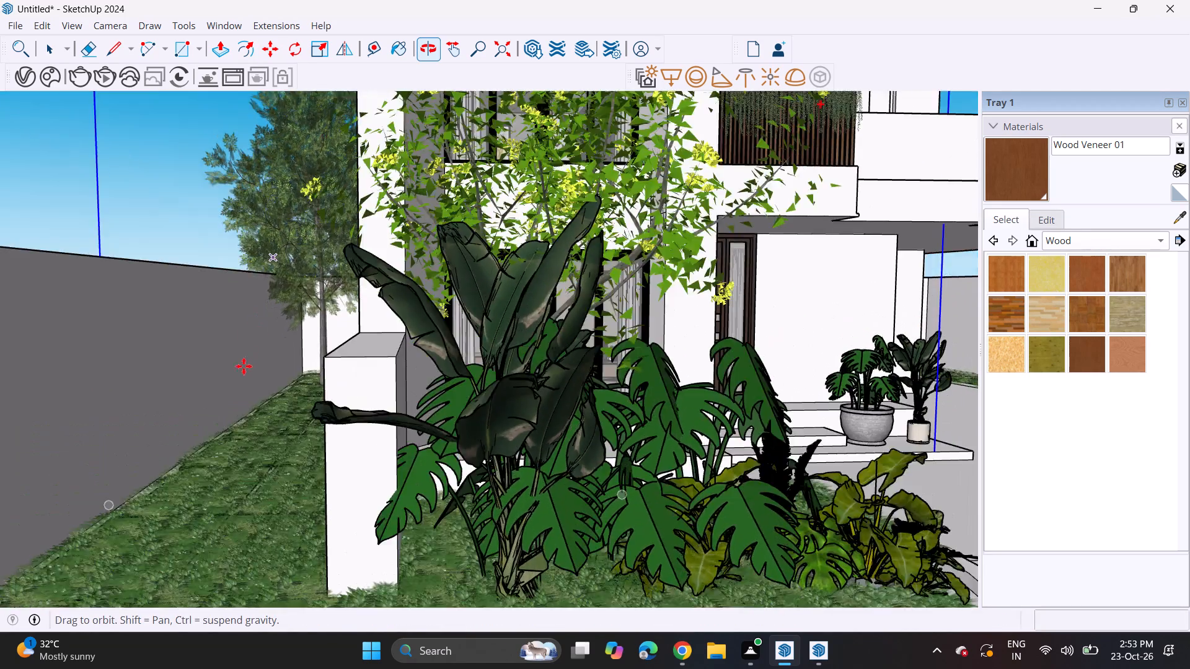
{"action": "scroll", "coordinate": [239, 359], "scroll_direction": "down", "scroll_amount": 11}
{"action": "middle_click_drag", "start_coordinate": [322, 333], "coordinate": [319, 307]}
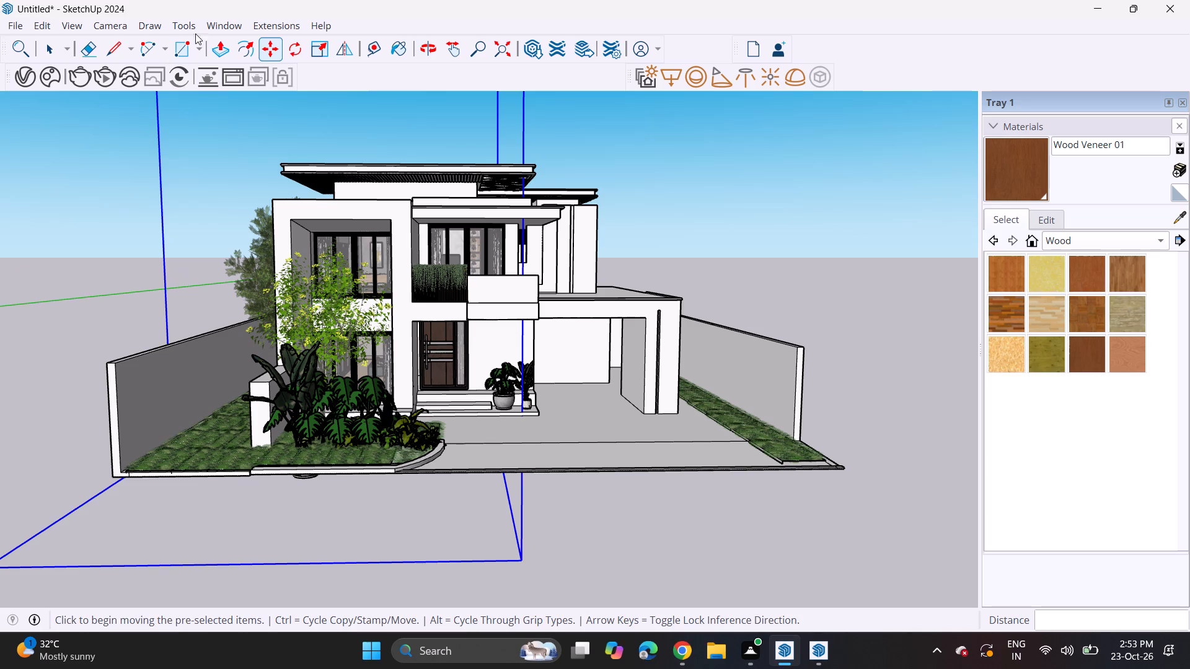
Push/Pull the driveway slab's front edge face outward about 27' 2 5/8" to form a paved road strip.
{"action": "left_click", "coordinate": [218, 53]}
{"action": "scroll", "coordinate": [399, 478], "scroll_direction": "up", "scroll_amount": 7}
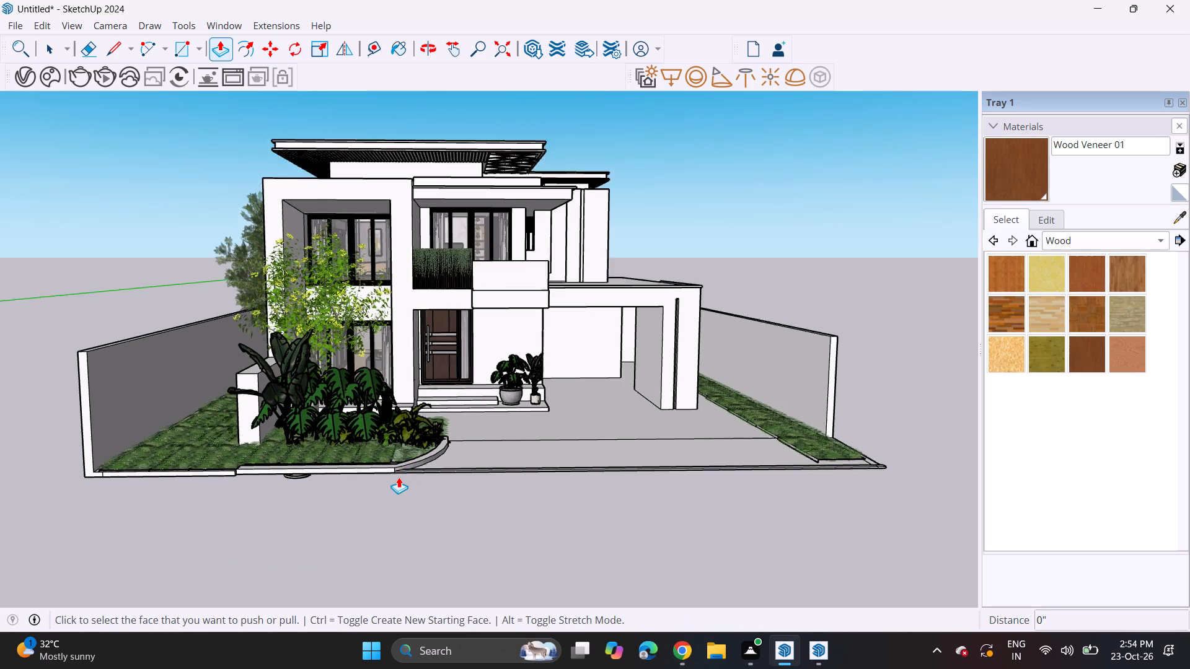
{"action": "scroll", "coordinate": [398, 477], "scroll_direction": "up", "scroll_amount": 11}
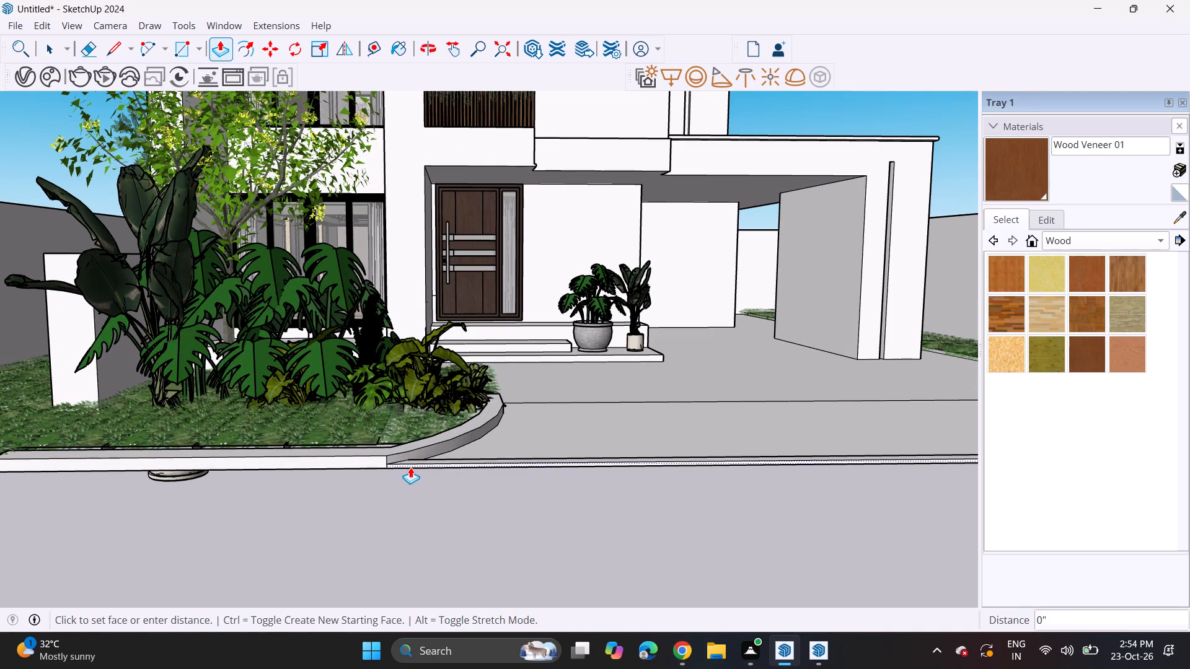
{"action": "left_click", "coordinate": [410, 467]}
{"action": "scroll", "coordinate": [372, 531], "scroll_direction": "down", "scroll_amount": 20}
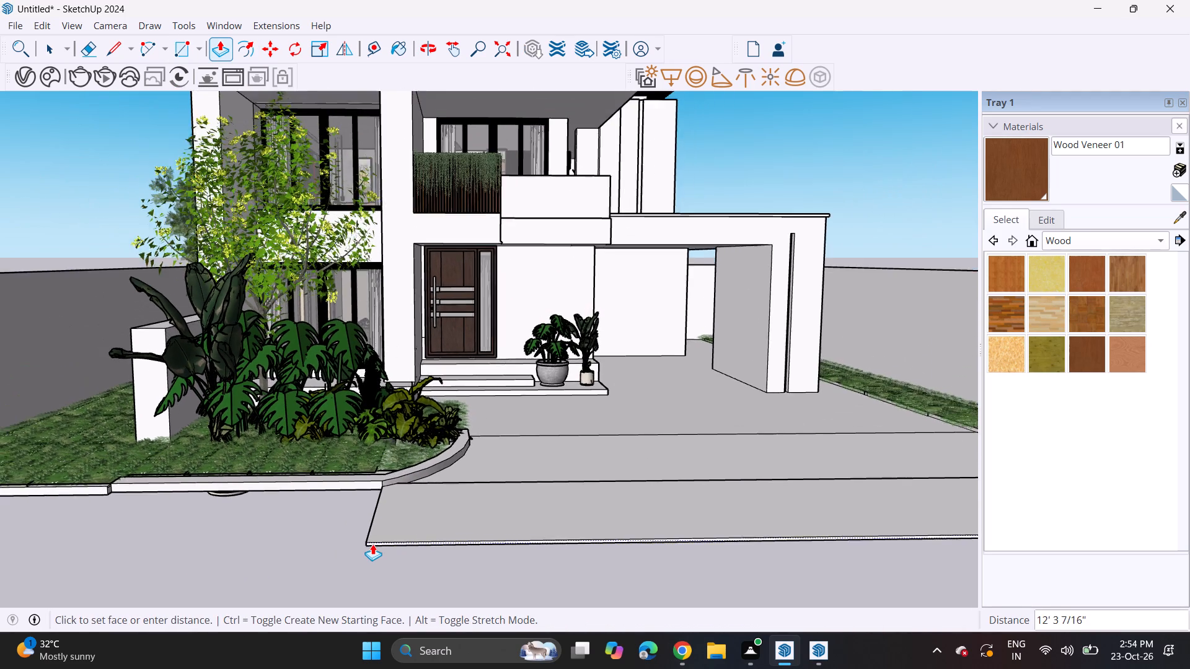
{"action": "scroll", "coordinate": [372, 544], "scroll_direction": "down", "scroll_amount": 13}
{"action": "scroll", "coordinate": [372, 551], "scroll_direction": "up", "scroll_amount": 1}
{"action": "scroll", "coordinate": [372, 551], "scroll_direction": "down", "scroll_amount": 1}
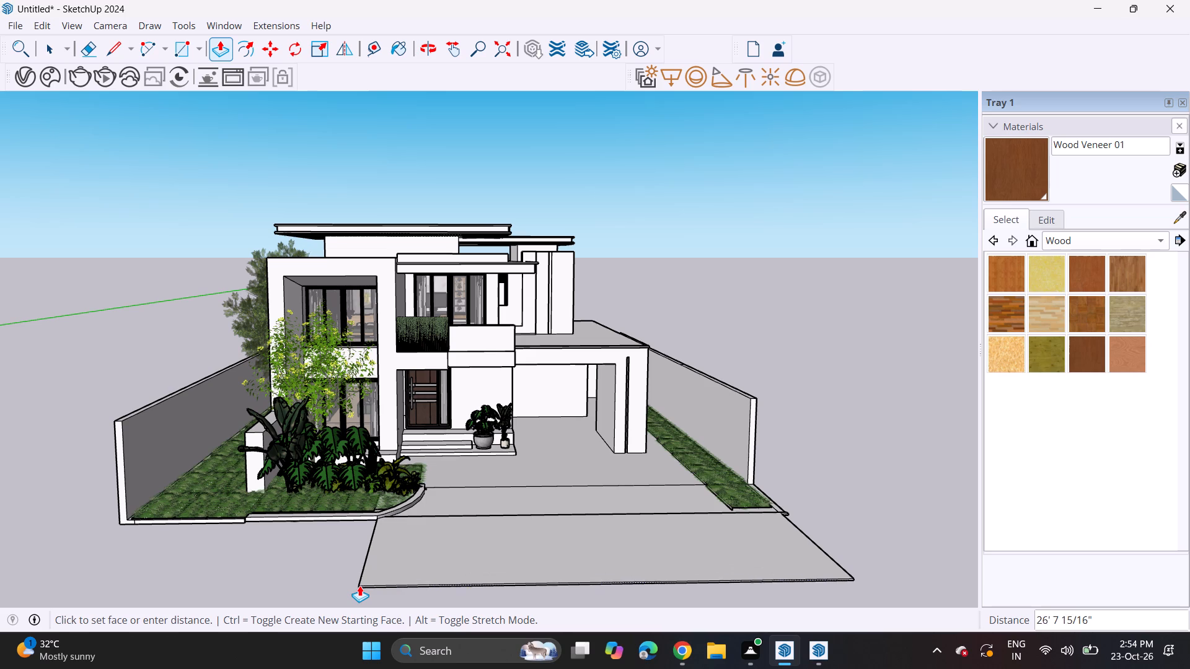
{"action": "left_click", "coordinate": [359, 587]}
Push/Pull the road strip's side face about 43' 7 3/4" across the lawn frontage to the boundary wall's outer corner.
{"action": "middle_click_drag", "start_coordinate": [250, 536], "coordinate": [457, 484]}
{"action": "scroll", "coordinate": [578, 536], "scroll_direction": "up", "scroll_amount": 5}
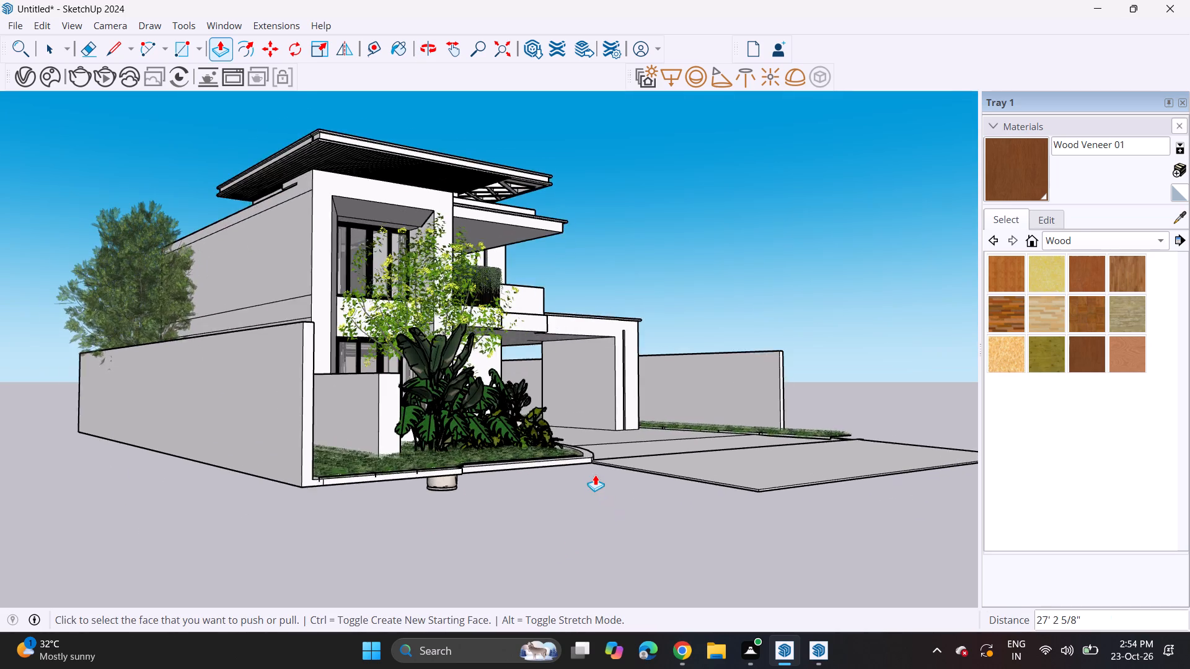
{"action": "scroll", "coordinate": [610, 454], "scroll_direction": "up", "scroll_amount": 3}
{"action": "scroll", "coordinate": [610, 454], "scroll_direction": "down", "scroll_amount": 1}
{"action": "scroll", "coordinate": [610, 454], "scroll_direction": "up", "scroll_amount": 10}
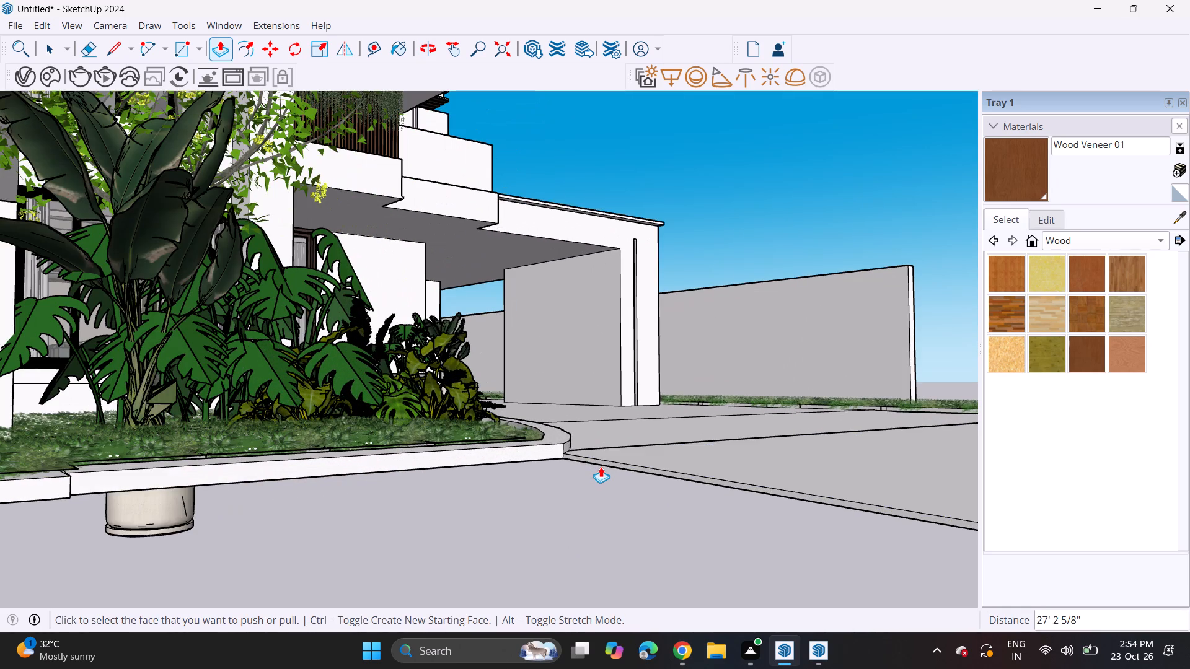
{"action": "left_click", "coordinate": [602, 461]}
{"action": "scroll", "coordinate": [361, 531], "scroll_direction": "down", "scroll_amount": 15}
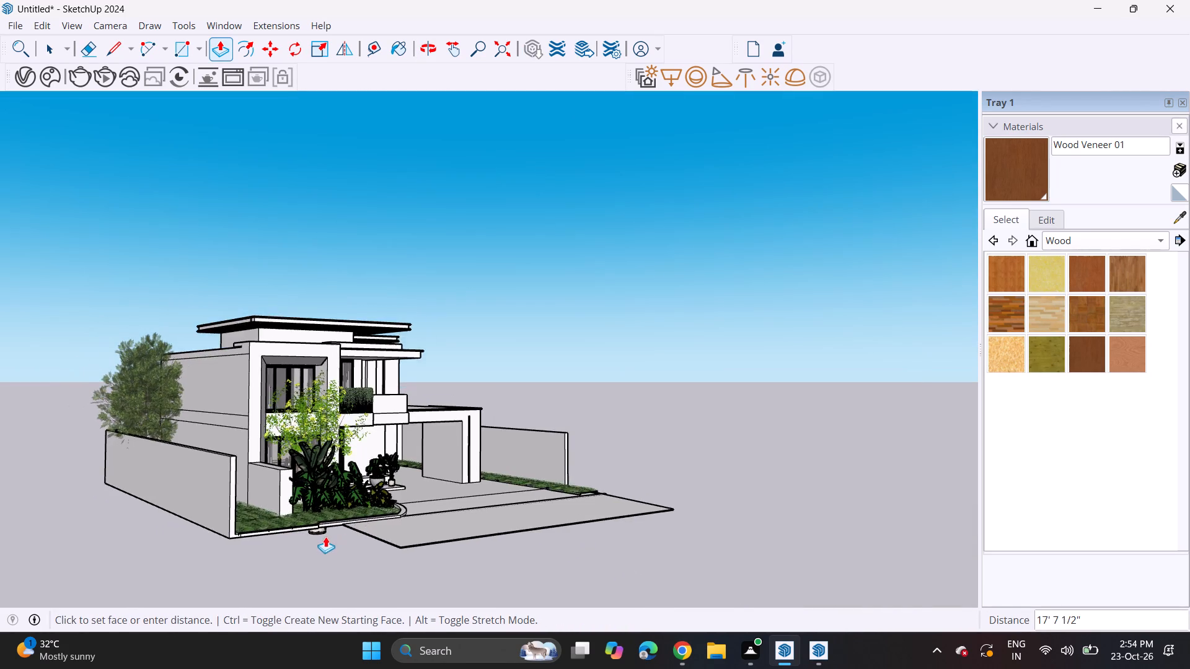
{"action": "scroll", "coordinate": [252, 535], "scroll_direction": "up", "scroll_amount": 6}
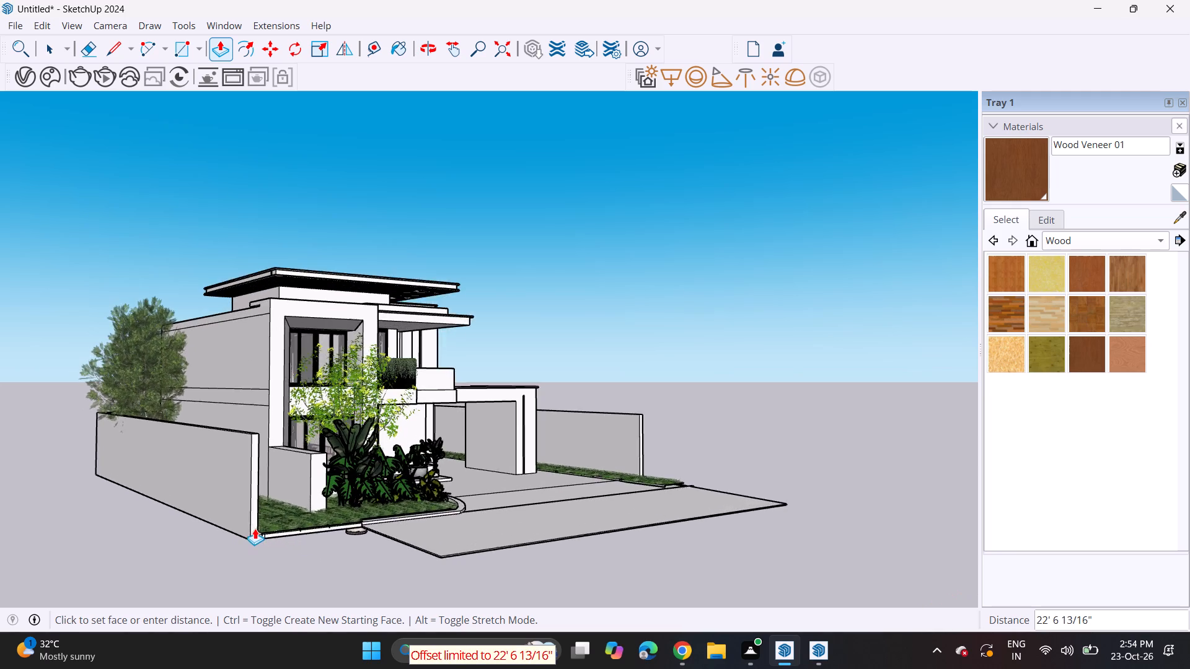
{"action": "scroll", "coordinate": [255, 528], "scroll_direction": "up", "scroll_amount": 6}
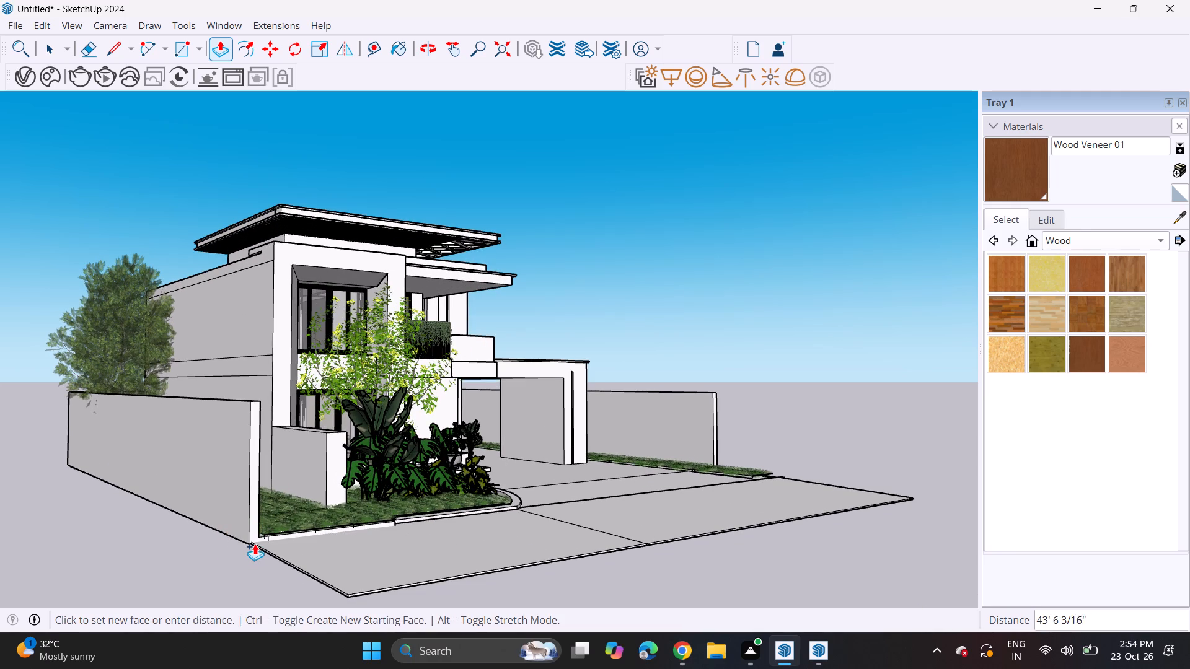
{"action": "left_click", "coordinate": [254, 541]}
Push/Pull new faces on the road strip: about 5 11/16" and 2 3/8" before the lawn, 6 7/16" before the driveway.
{"action": "middle_click_drag", "start_coordinate": [645, 538], "coordinate": [428, 557]}
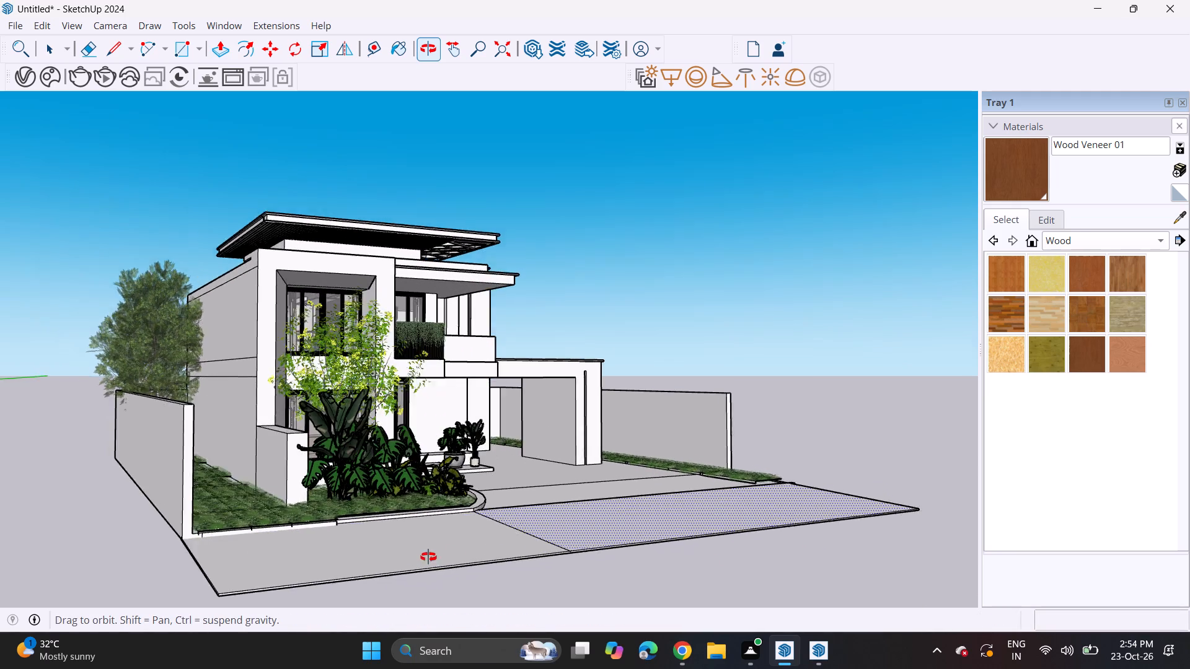
{"action": "middle_click_drag", "start_coordinate": [428, 557], "coordinate": [347, 566]}
{"action": "scroll", "coordinate": [329, 570], "scroll_direction": "up", "scroll_amount": 7}
{"action": "scroll", "coordinate": [275, 515], "scroll_direction": "up", "scroll_amount": 1}
{"action": "scroll", "coordinate": [275, 515], "scroll_direction": "down", "scroll_amount": 1}
{"action": "scroll", "coordinate": [275, 515], "scroll_direction": "up", "scroll_amount": 11}
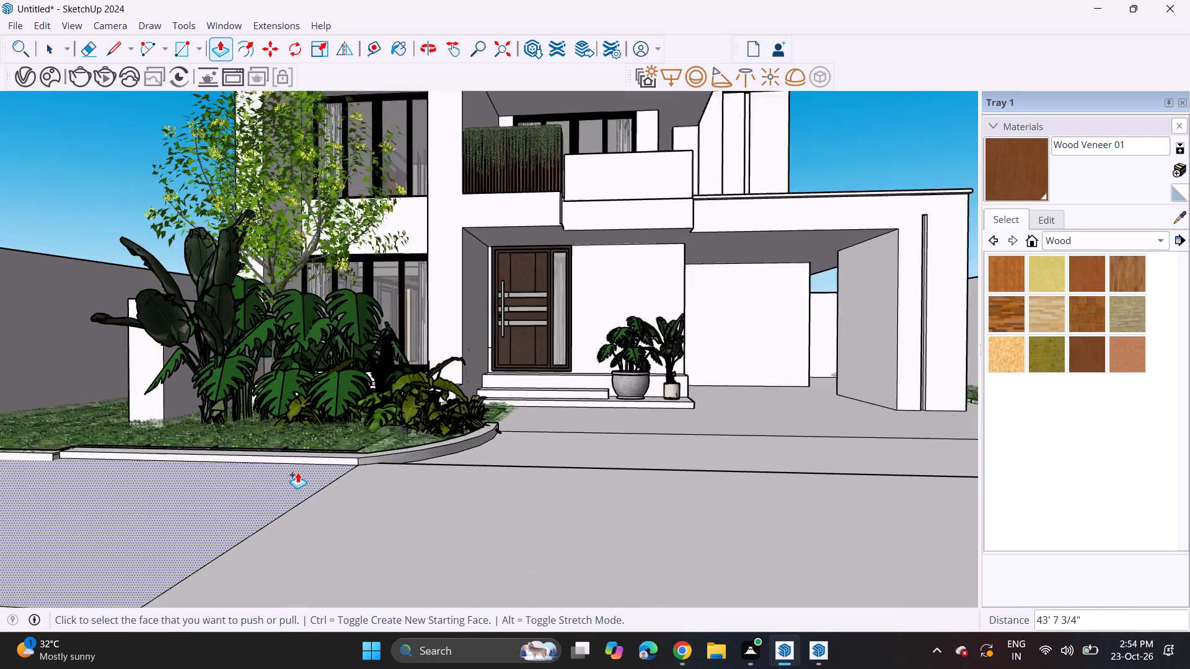
{"action": "scroll", "coordinate": [297, 472], "scroll_direction": "up", "scroll_amount": 6}
{"action": "left_click", "coordinate": [335, 473]}
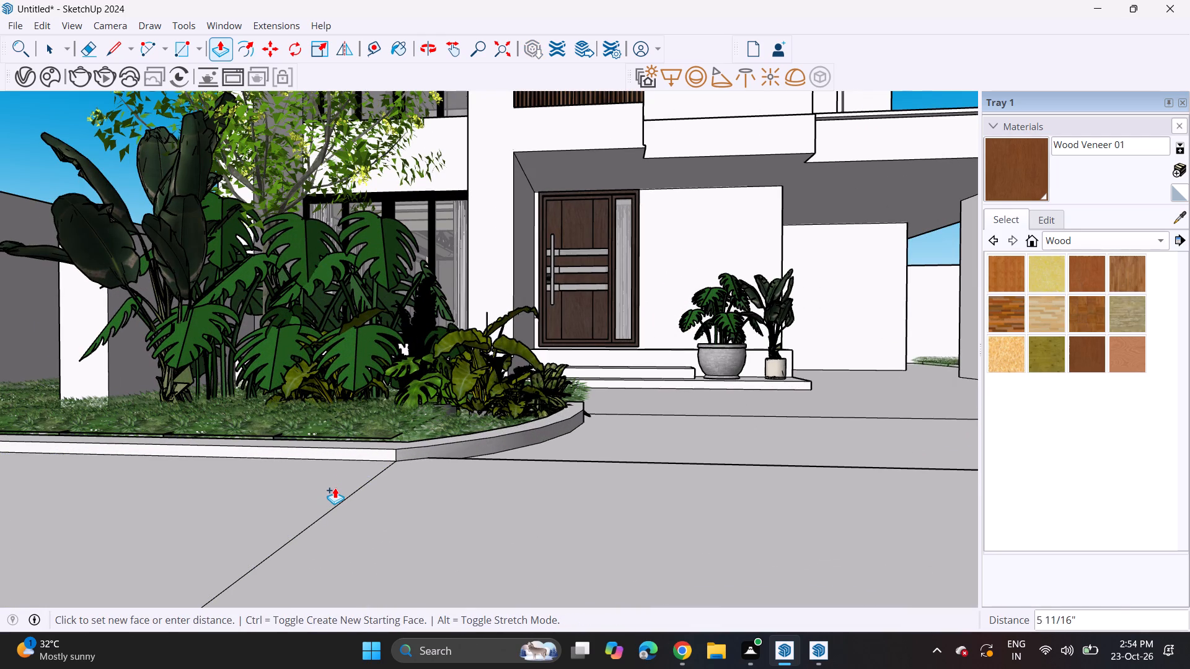
{"action": "left_click", "coordinate": [335, 488]}
{"action": "left_click", "coordinate": [327, 474]}
{"action": "left_click", "coordinate": [327, 478]}
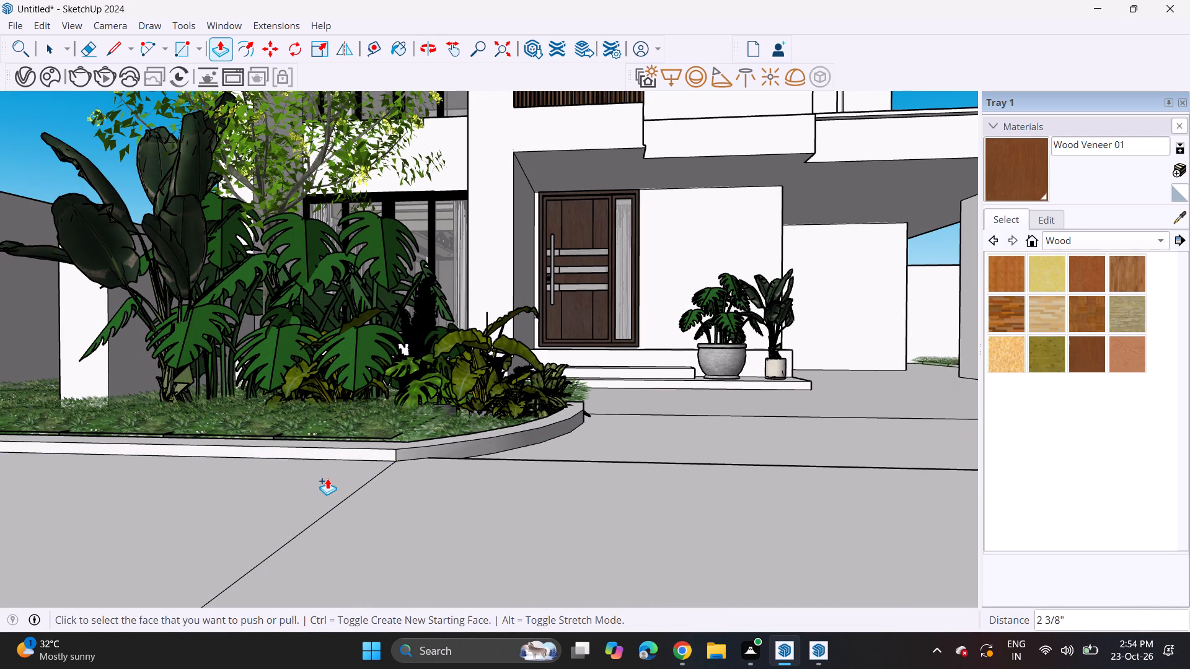
{"action": "left_click", "coordinate": [422, 493]}
{"action": "left_click", "coordinate": [421, 507]}
Push the road strip's lawn-side section down 2 3/8" and repeat the push on the driveway-side section.
{"action": "scroll", "coordinate": [415, 488], "scroll_direction": "down", "scroll_amount": 6}
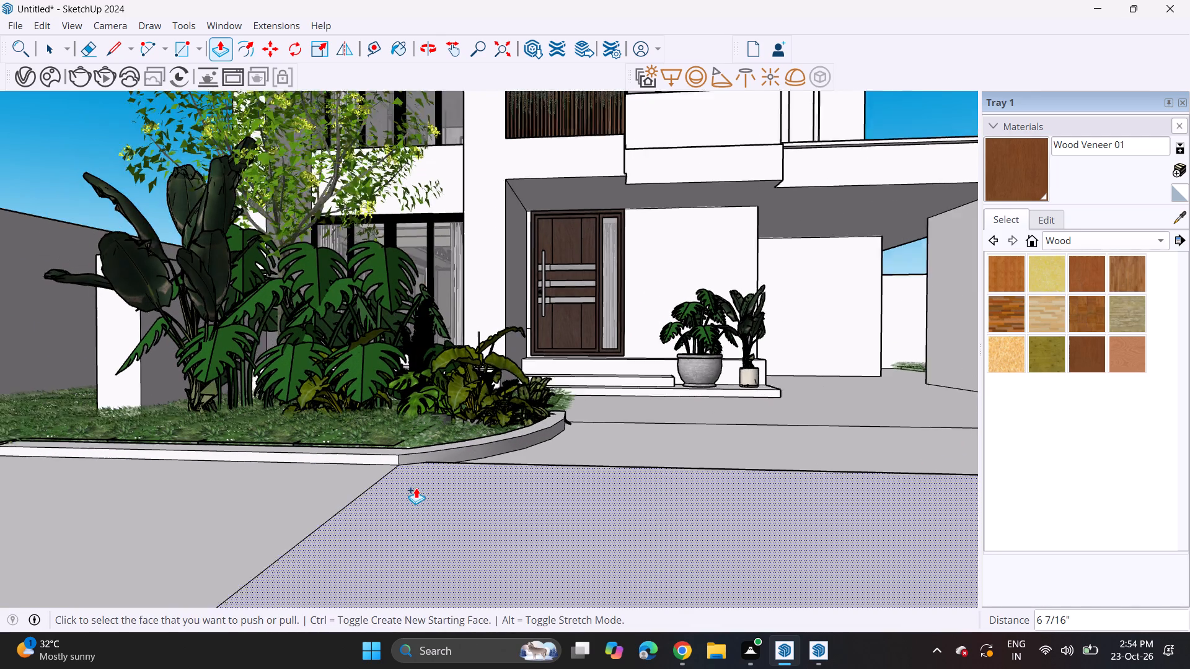
{"action": "scroll", "coordinate": [416, 488], "scroll_direction": "down", "scroll_amount": 20}
{"action": "middle_click_drag", "start_coordinate": [398, 533], "coordinate": [475, 566]}
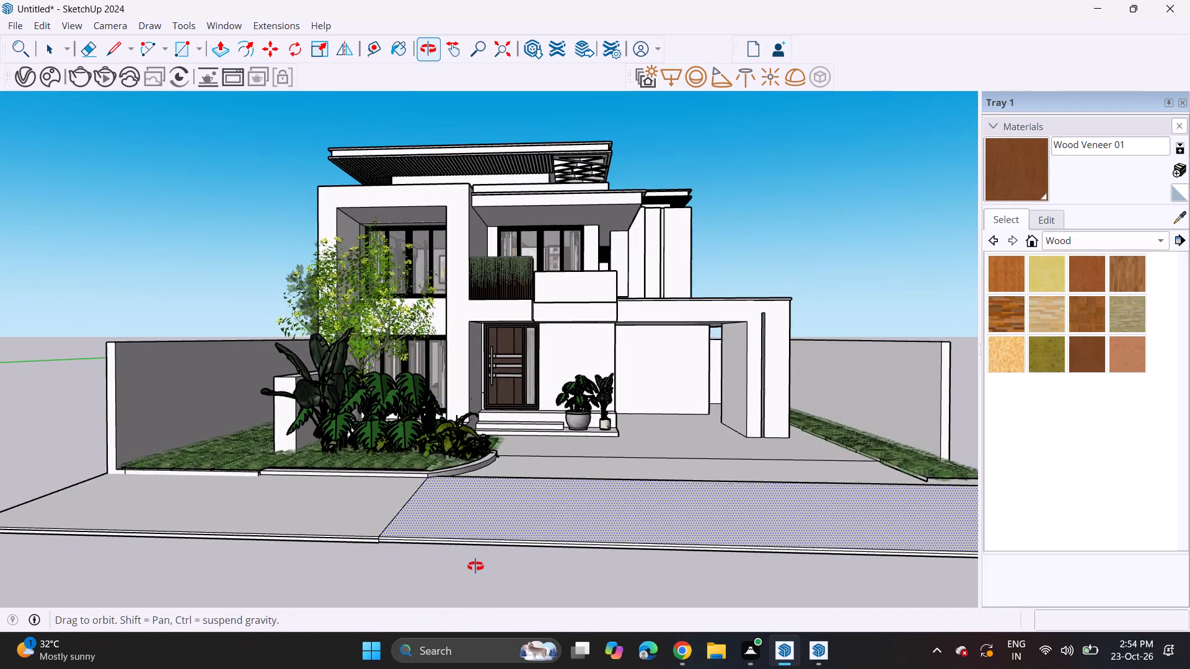
{"action": "middle_click_drag", "start_coordinate": [475, 566], "coordinate": [425, 508]}
{"action": "scroll", "coordinate": [416, 505], "scroll_direction": "up", "scroll_amount": 10}
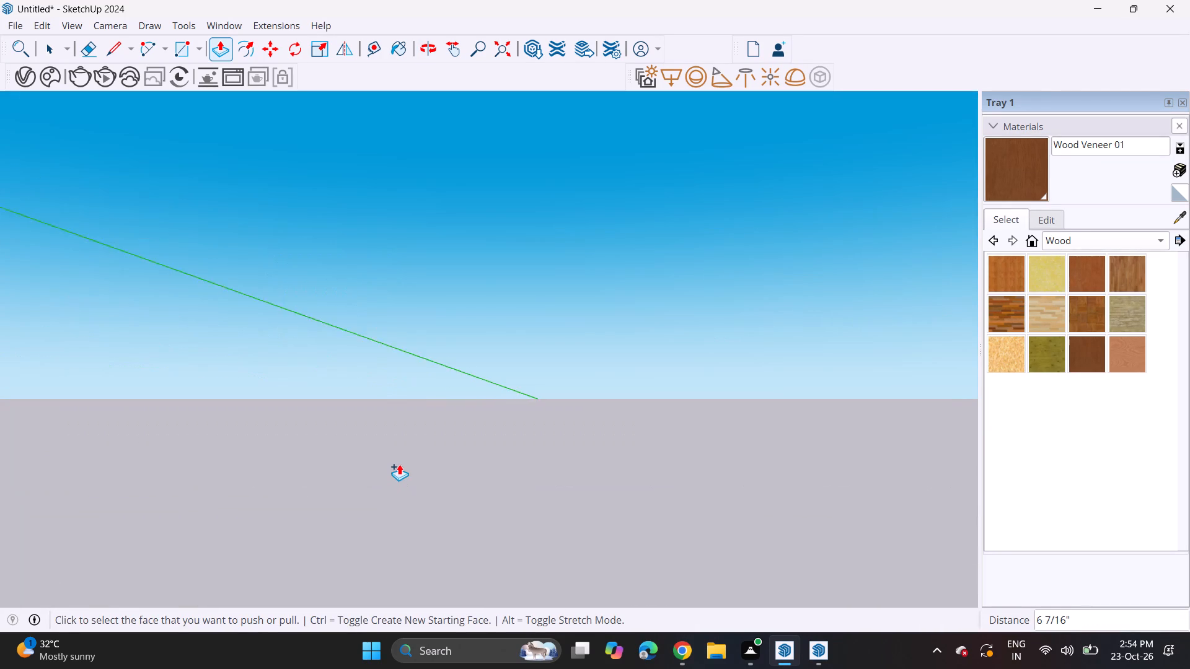
{"action": "scroll", "coordinate": [399, 461], "scroll_direction": "down", "scroll_amount": 15}
{"action": "middle_click_drag", "start_coordinate": [378, 402], "coordinate": [385, 441]}
{"action": "scroll", "coordinate": [376, 437], "scroll_direction": "up", "scroll_amount": 5}
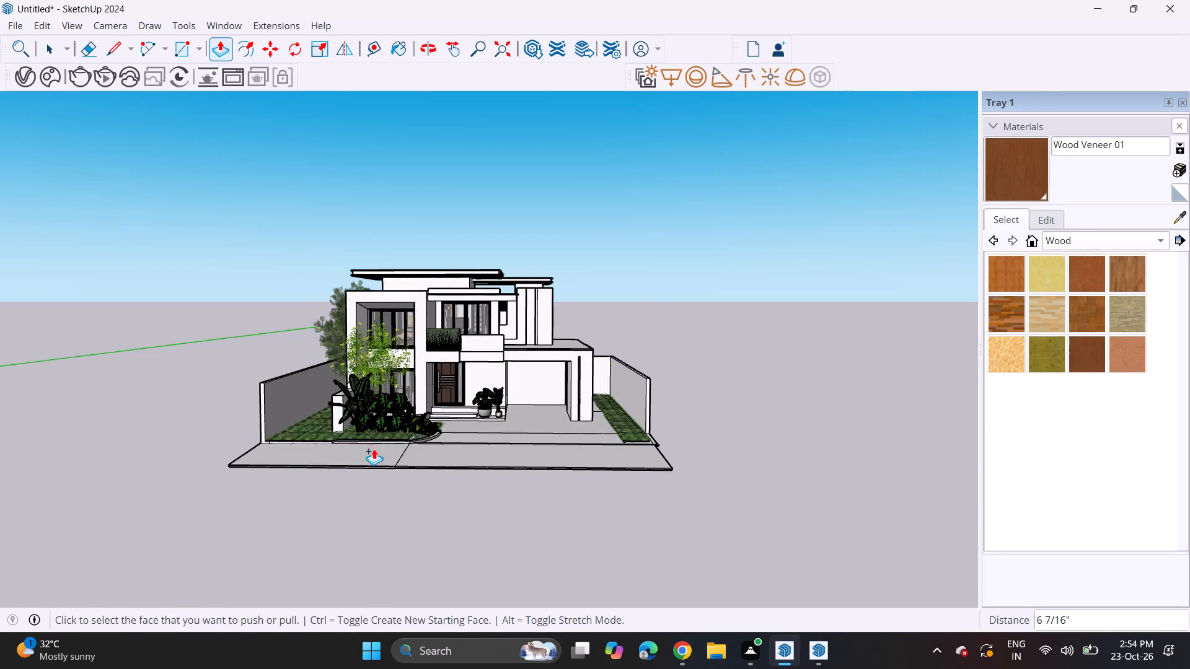
{"action": "scroll", "coordinate": [377, 451], "scroll_direction": "up", "scroll_amount": 17}
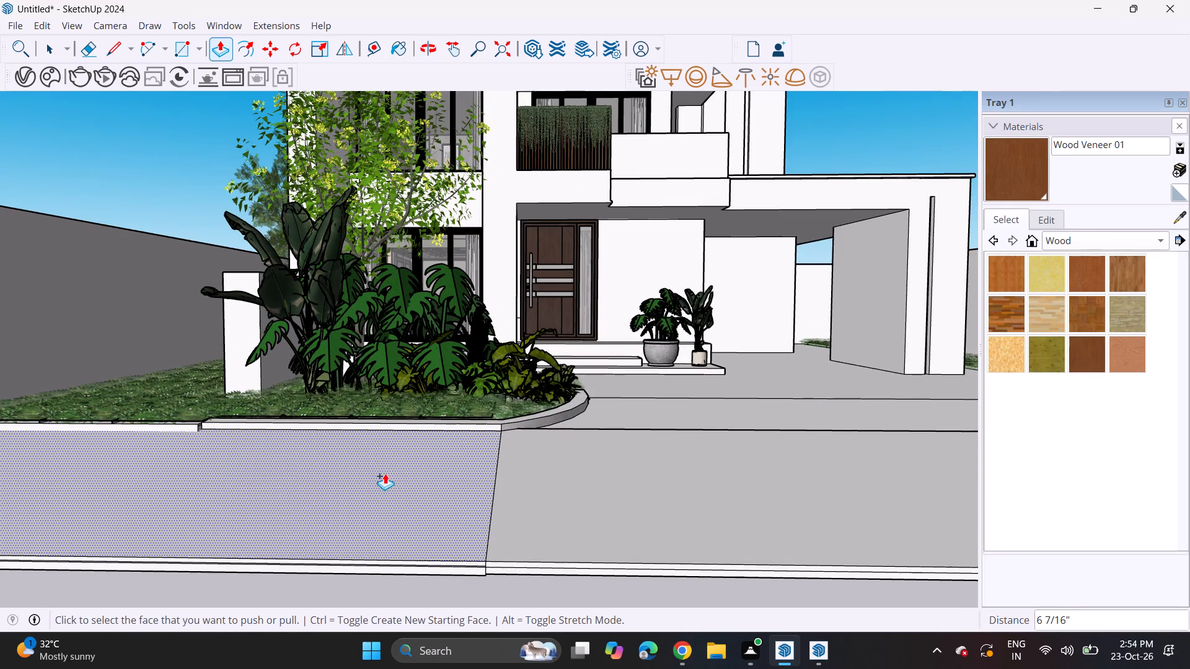
{"action": "left_click", "coordinate": [385, 473]}
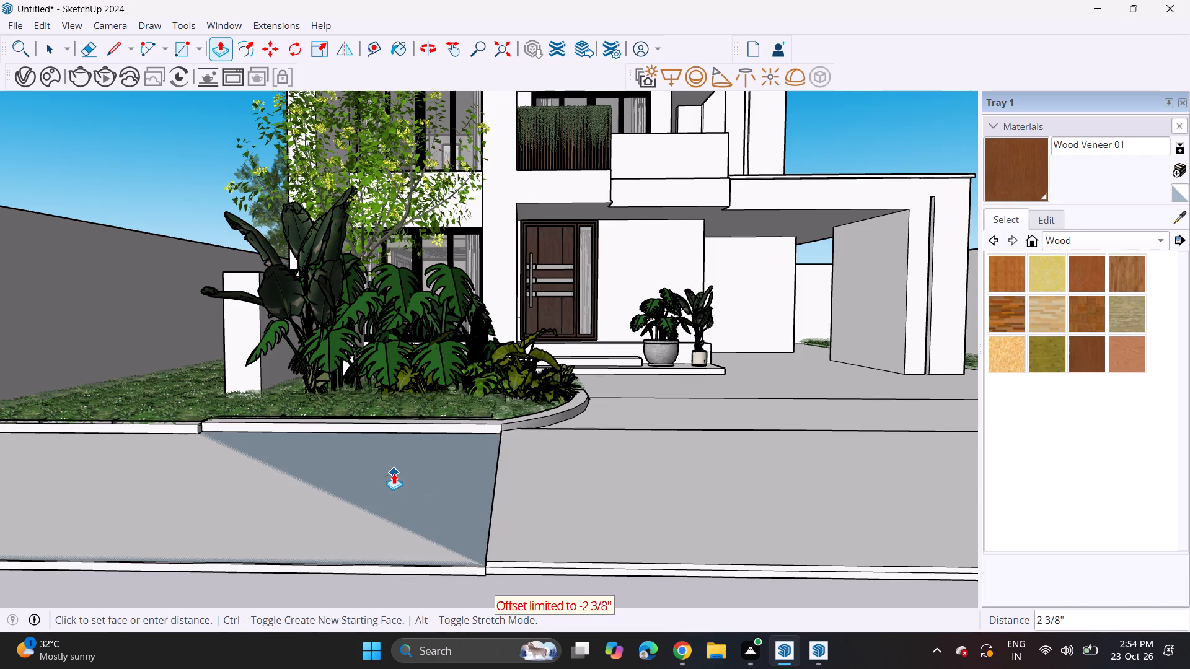
{"action": "left_click", "coordinate": [394, 473]}
{"action": "double_click", "coordinate": [574, 499]}
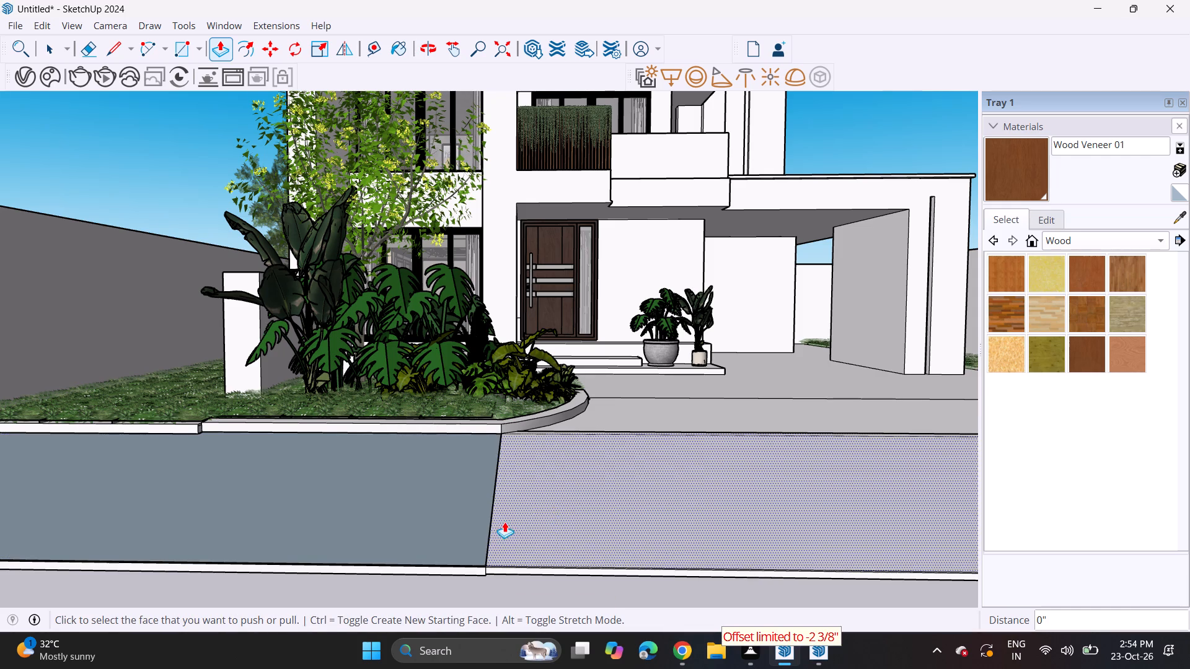
Push/Pull the road section in front of the lawn by about 9/16", and again by about 15/16" as a new face.
{"action": "left_click", "coordinate": [430, 529]}
{"action": "left_click", "coordinate": [495, 526]}
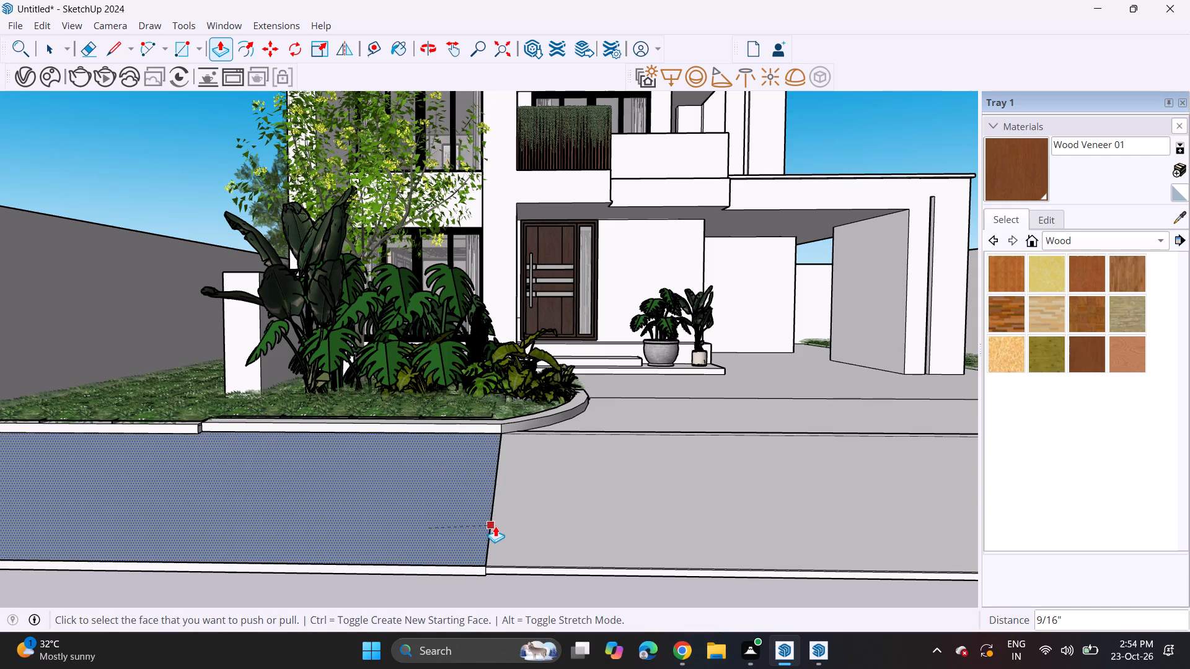
{"action": "left_click", "coordinate": [468, 535]}
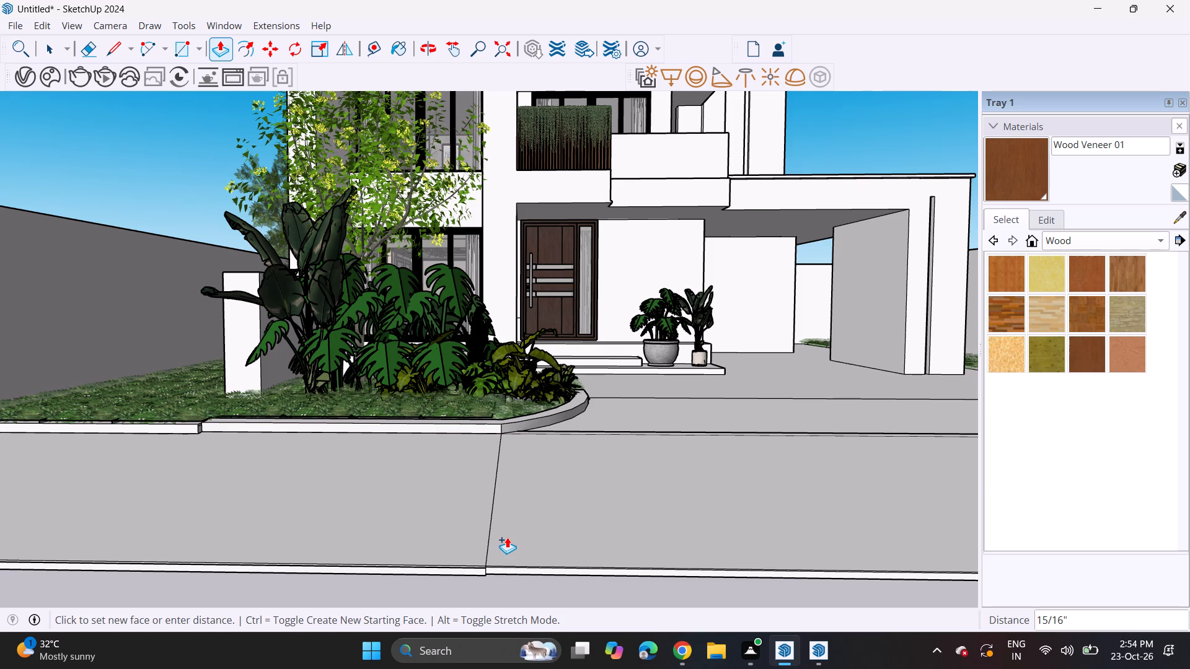
{"action": "left_click", "coordinate": [507, 537]}
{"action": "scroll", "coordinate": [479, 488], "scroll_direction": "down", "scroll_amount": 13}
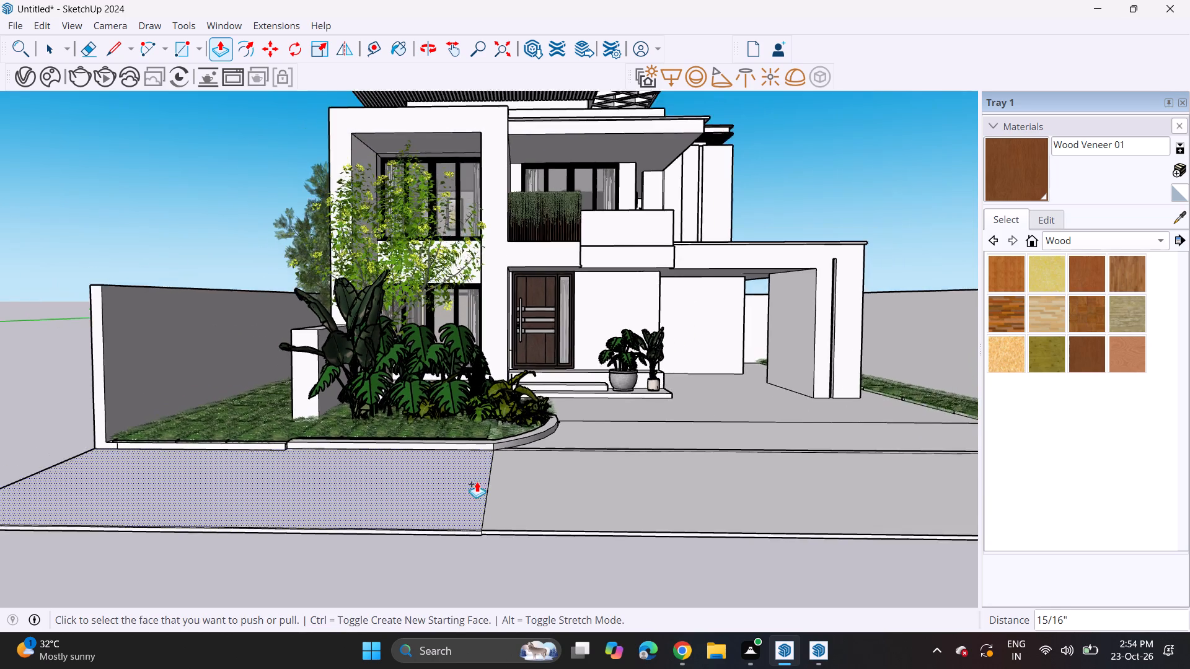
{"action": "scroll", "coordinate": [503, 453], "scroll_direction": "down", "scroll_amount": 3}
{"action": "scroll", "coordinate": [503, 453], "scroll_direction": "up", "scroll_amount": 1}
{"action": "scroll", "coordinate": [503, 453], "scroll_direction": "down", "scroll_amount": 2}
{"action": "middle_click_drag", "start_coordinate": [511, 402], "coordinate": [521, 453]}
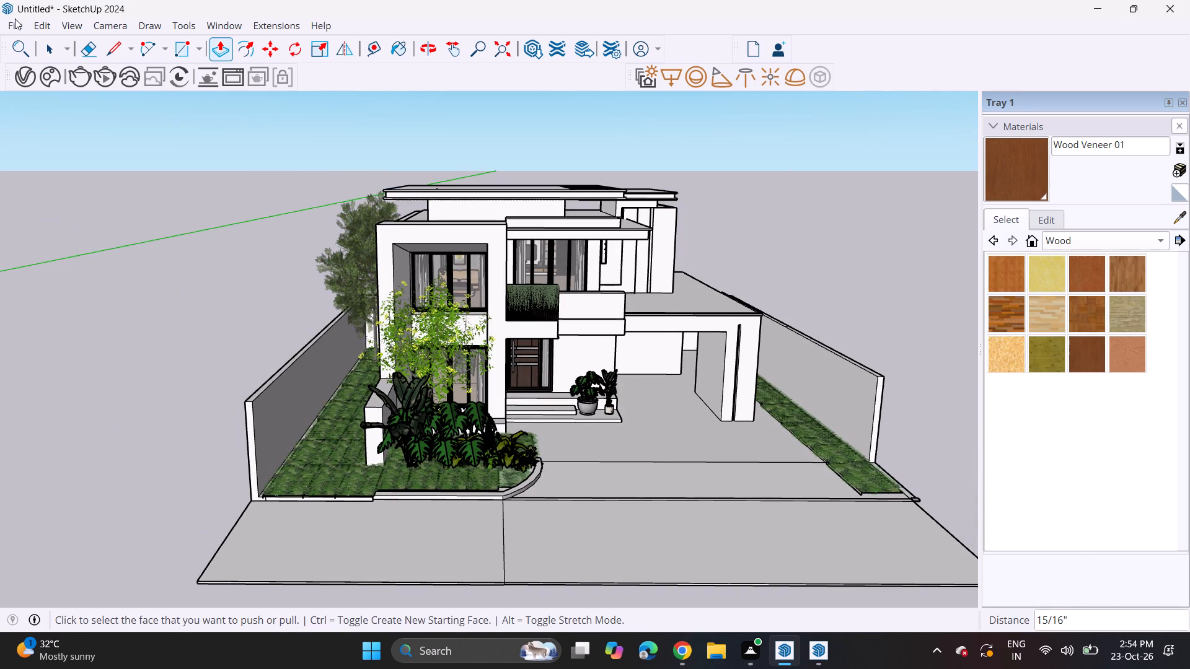
Switch to 3D Warehouse in Chrome and search the models for "road".
{"action": "left_click", "coordinate": [687, 657]}
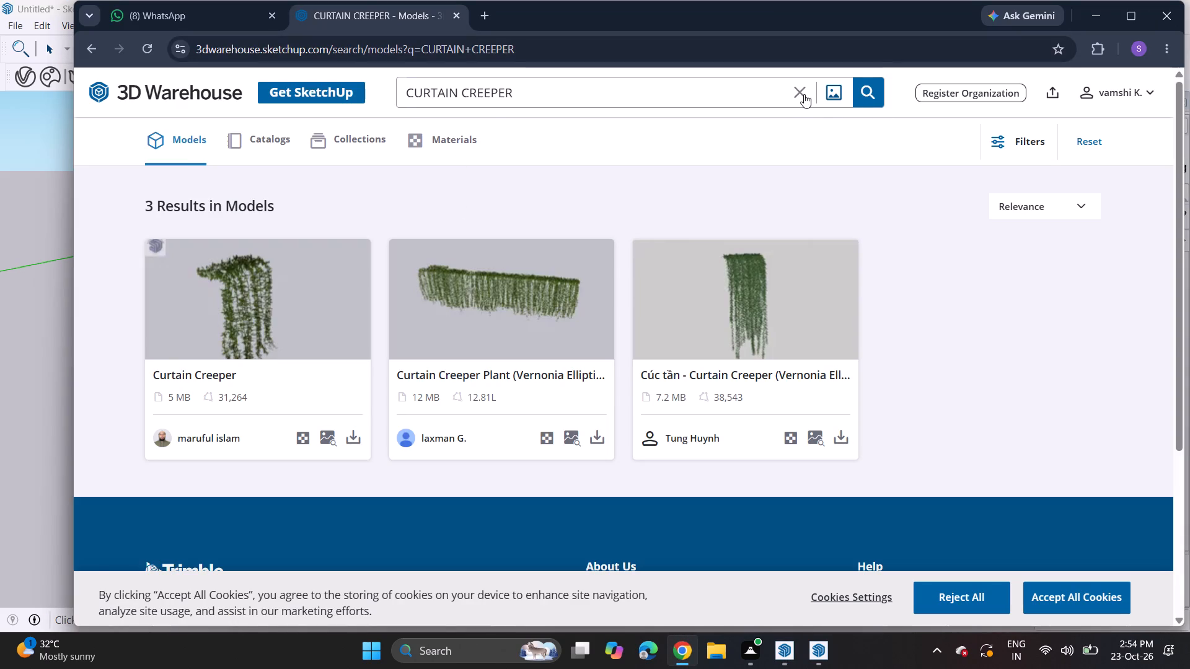
{"action": "left_click", "coordinate": [804, 94]}
{"action": "type", "text": "roasd"}
{"action": "key", "text": "BackSpace"}
{"action": "key", "text": "BackSpace"}
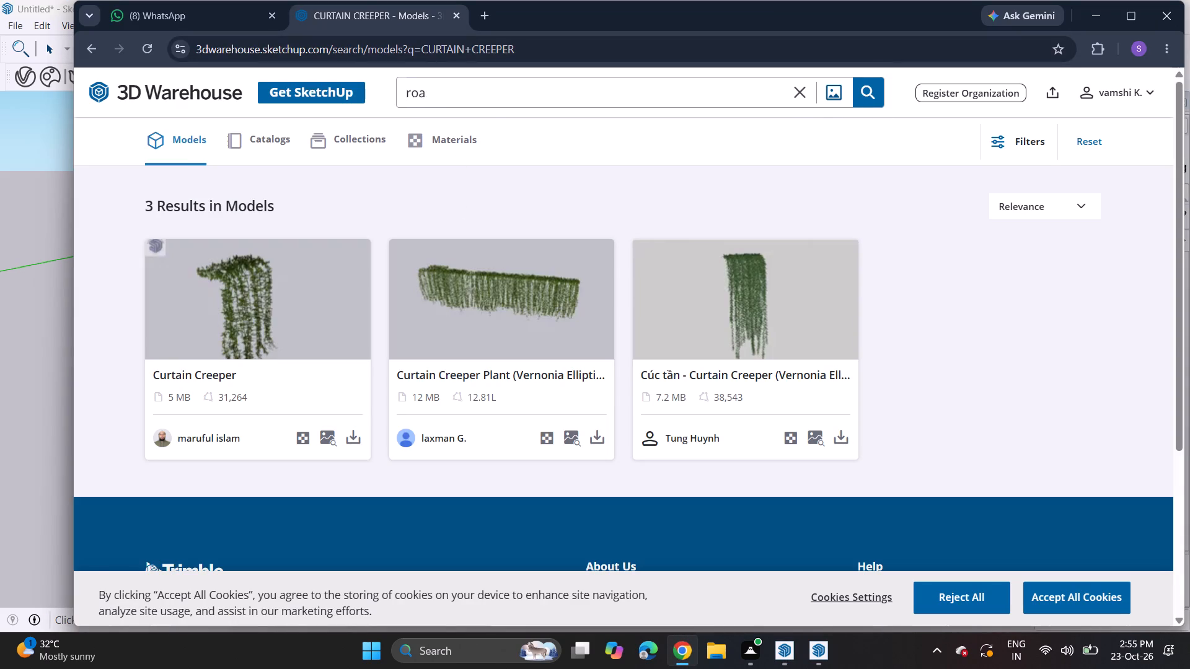
{"action": "key", "text": "d"}
{"action": "key", "text": "Return"}
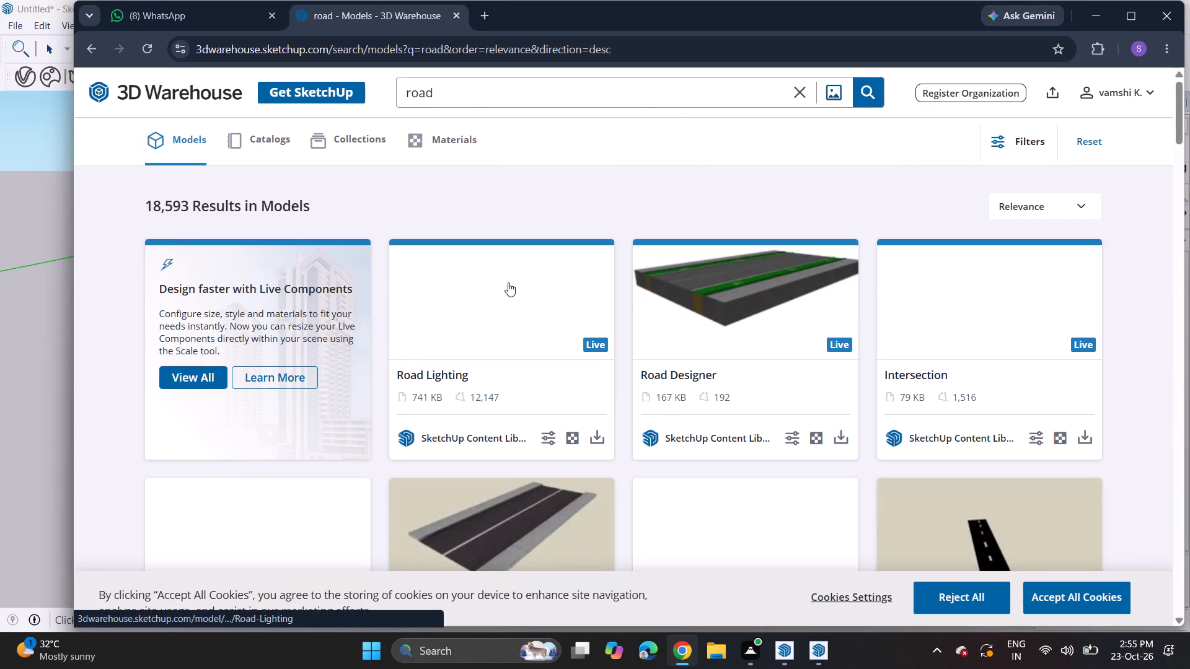
Browse the road model results for a road suited to the house frontage.
{"action": "scroll", "coordinate": [701, 425], "scroll_direction": "up", "scroll_amount": 3}
{"action": "scroll", "coordinate": [699, 421], "scroll_direction": "down", "scroll_amount": 4}
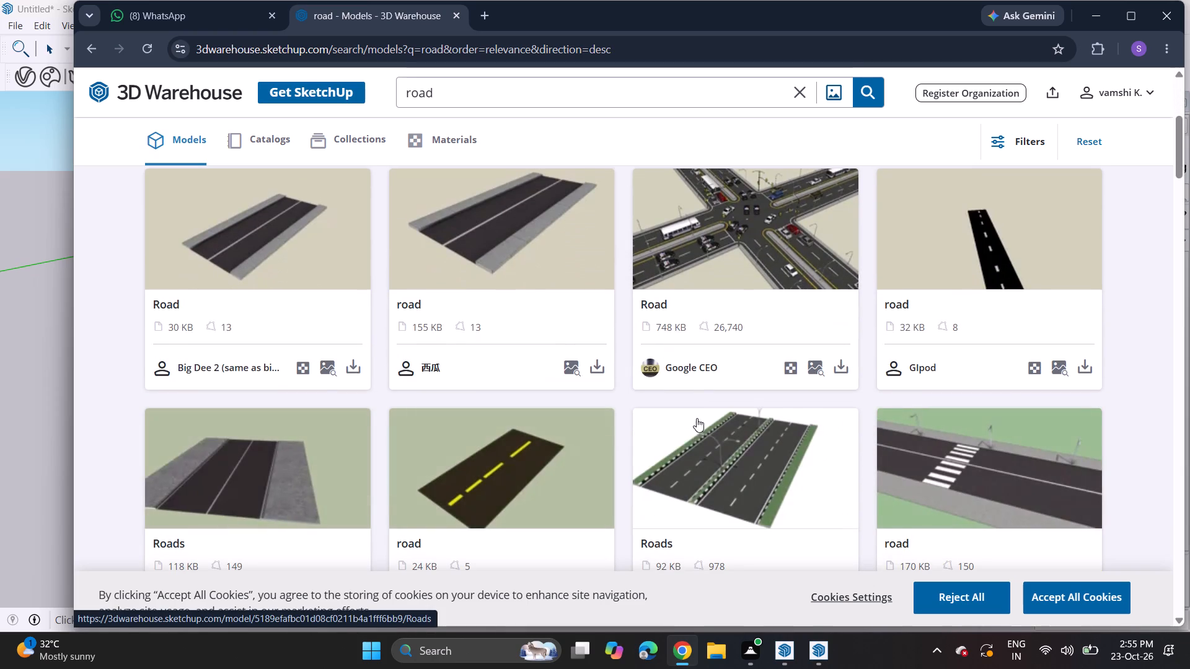
{"action": "scroll", "coordinate": [697, 418], "scroll_direction": "down", "scroll_amount": 13}
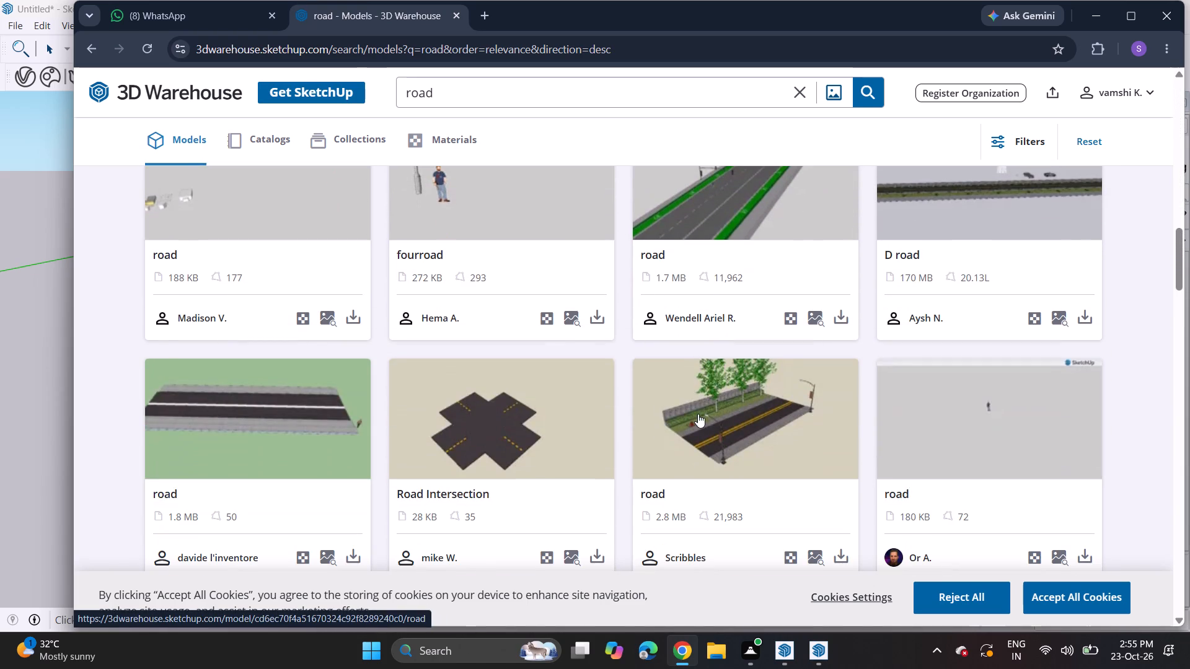
{"action": "scroll", "coordinate": [697, 408], "scroll_direction": "down", "scroll_amount": 11}
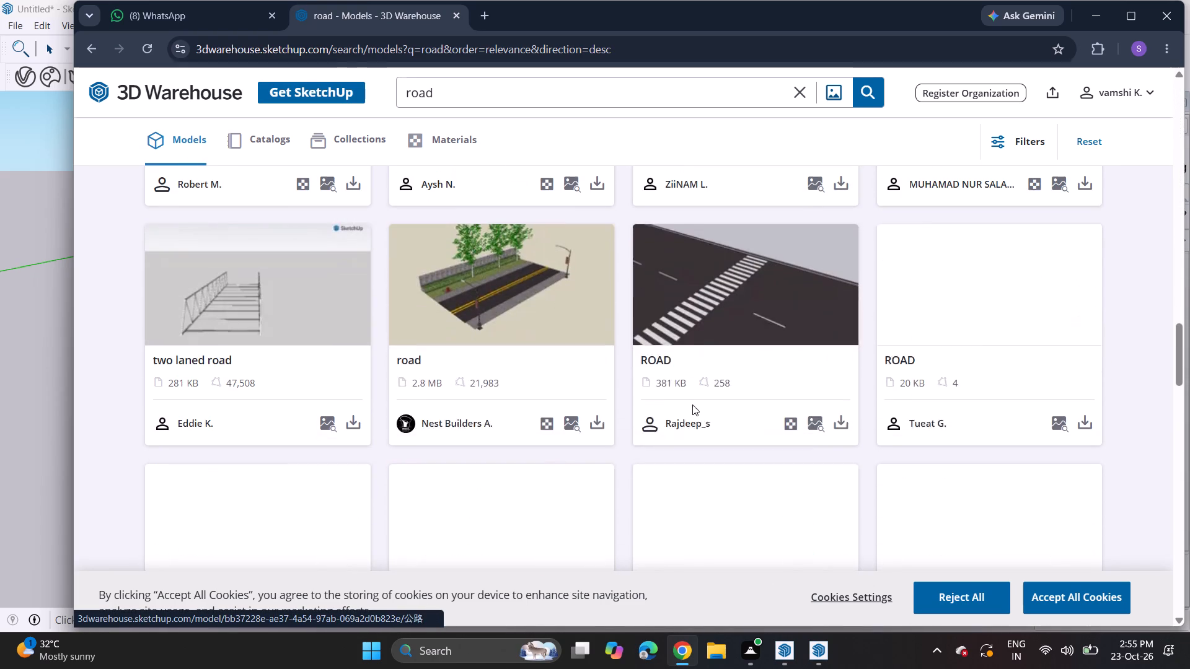
Search 3D Warehouse models for "concrete road" and view the results from the start.
{"action": "left_click", "coordinate": [801, 87]}
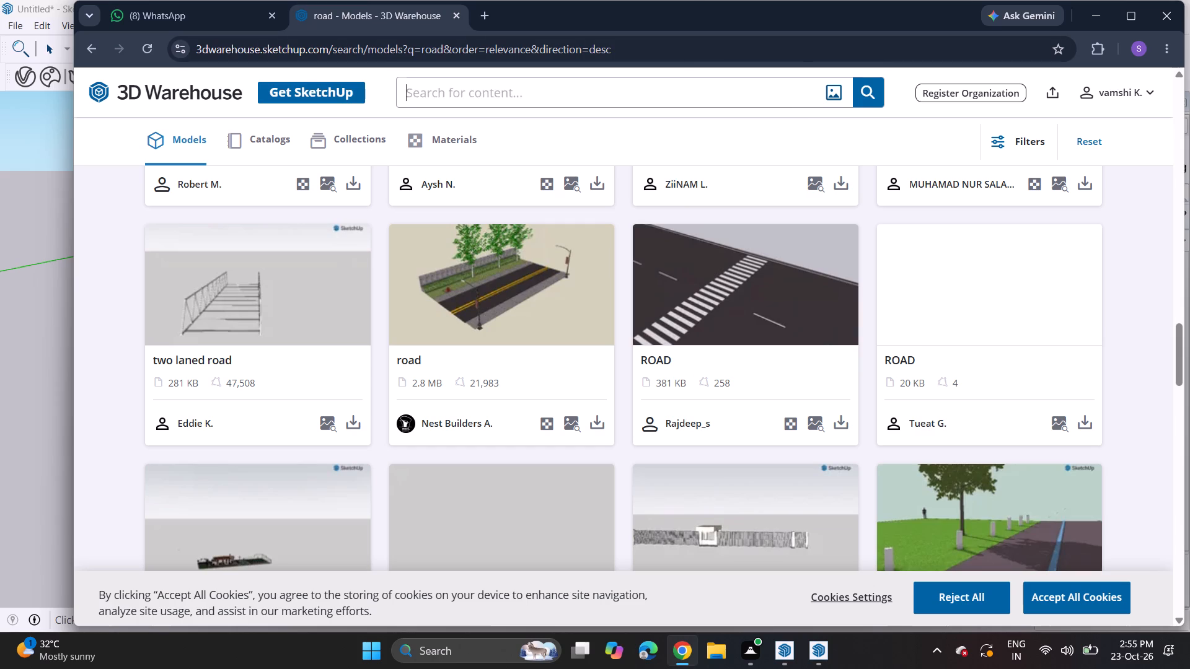
{"action": "type", "text": "concrete"}
{"action": "key", "text": "space"}
{"action": "type", "text": "ri"}
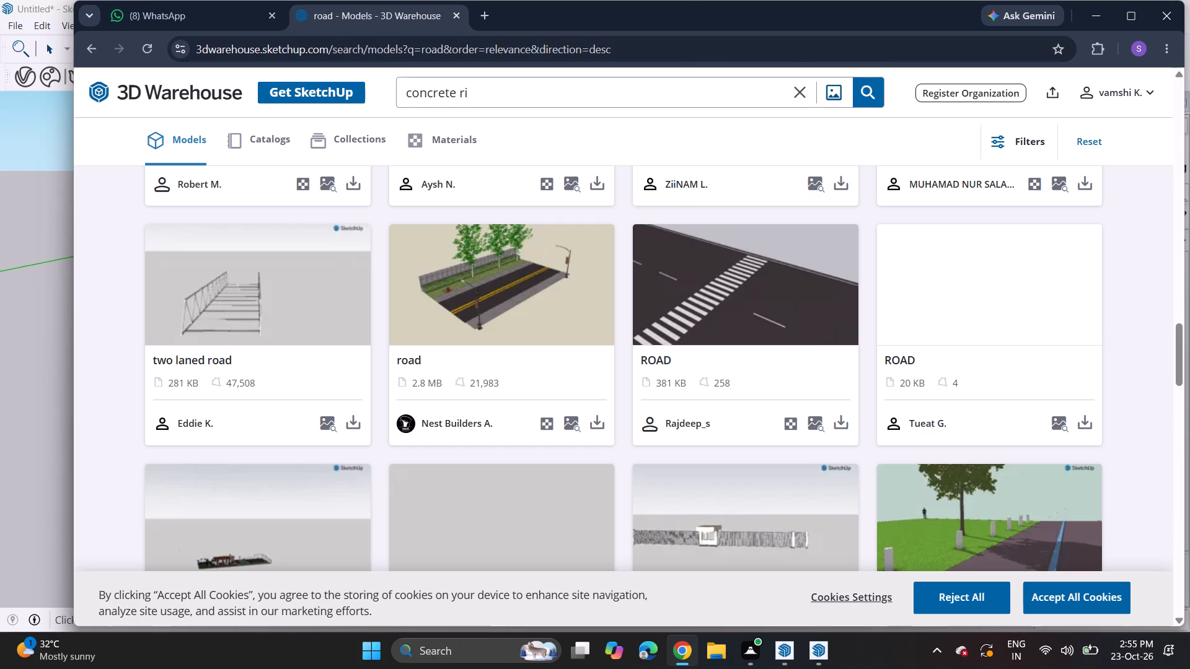
{"action": "key", "text": "BackSpace"}
{"action": "type", "text": "oad"}
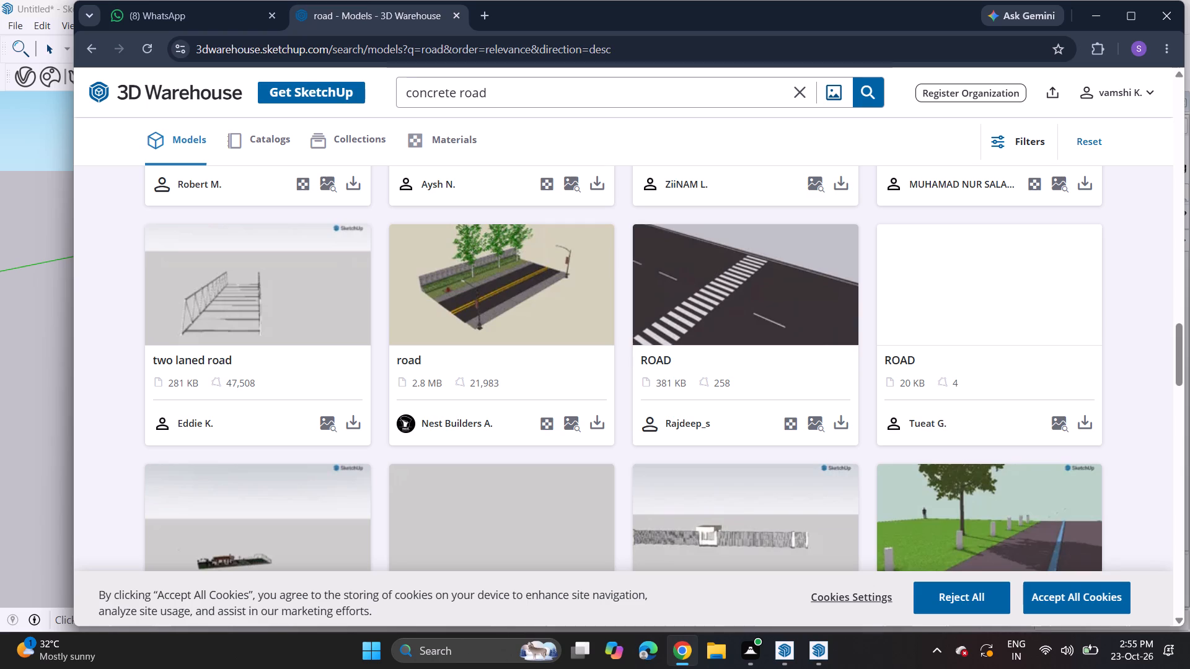
{"action": "key", "text": "Return"}
{"action": "scroll", "coordinate": [716, 268], "scroll_direction": "up", "scroll_amount": 13}
{"action": "scroll", "coordinate": [708, 238], "scroll_direction": "up", "scroll_amount": 8}
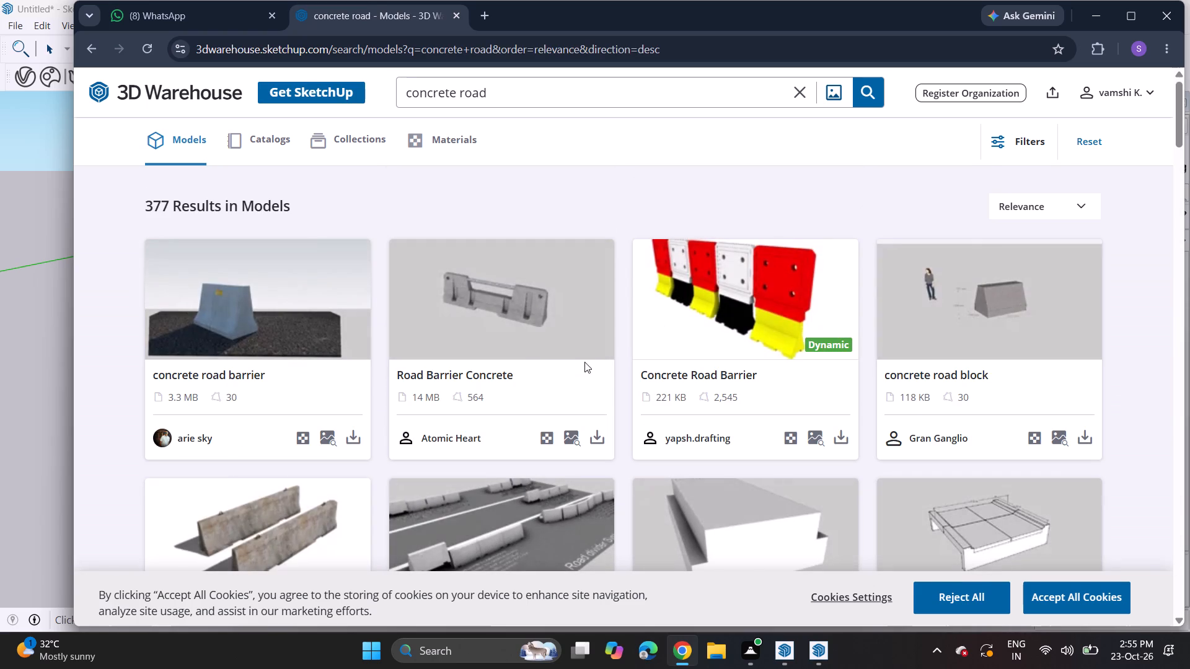
Find the Brikers PRO Ceļa plātne concrete road slab among the "concrete road" results and download it as a SketchUp file.
{"action": "scroll", "coordinate": [492, 373], "scroll_direction": "down", "scroll_amount": 1}
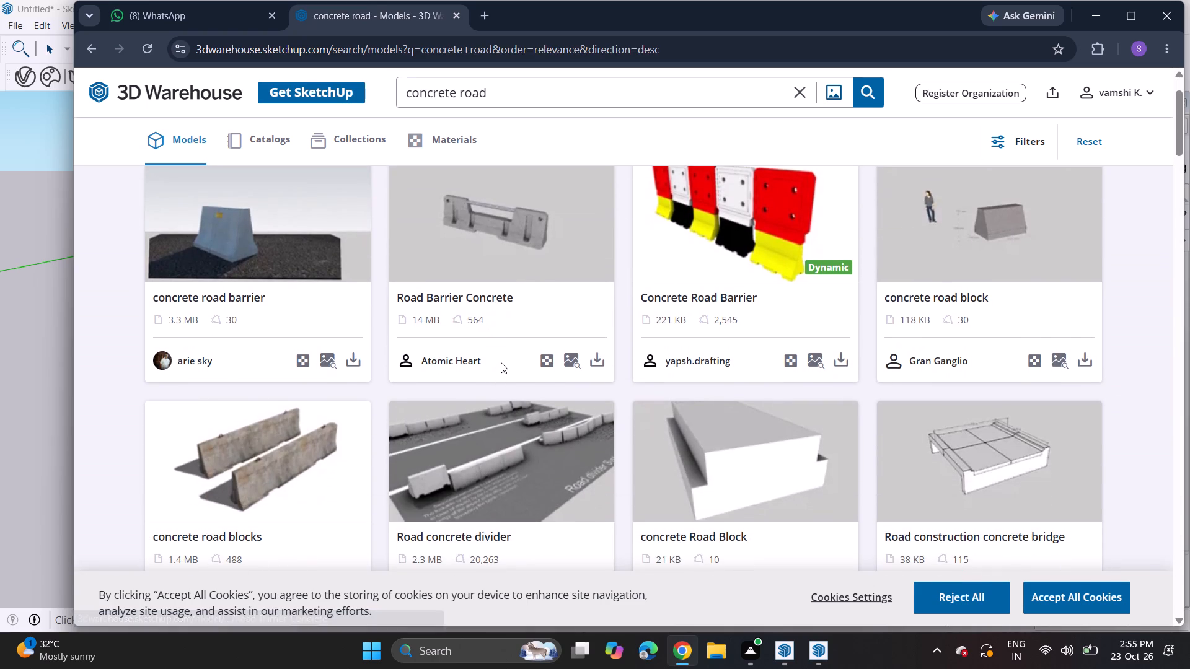
{"action": "scroll", "coordinate": [515, 346], "scroll_direction": "down", "scroll_amount": 2}
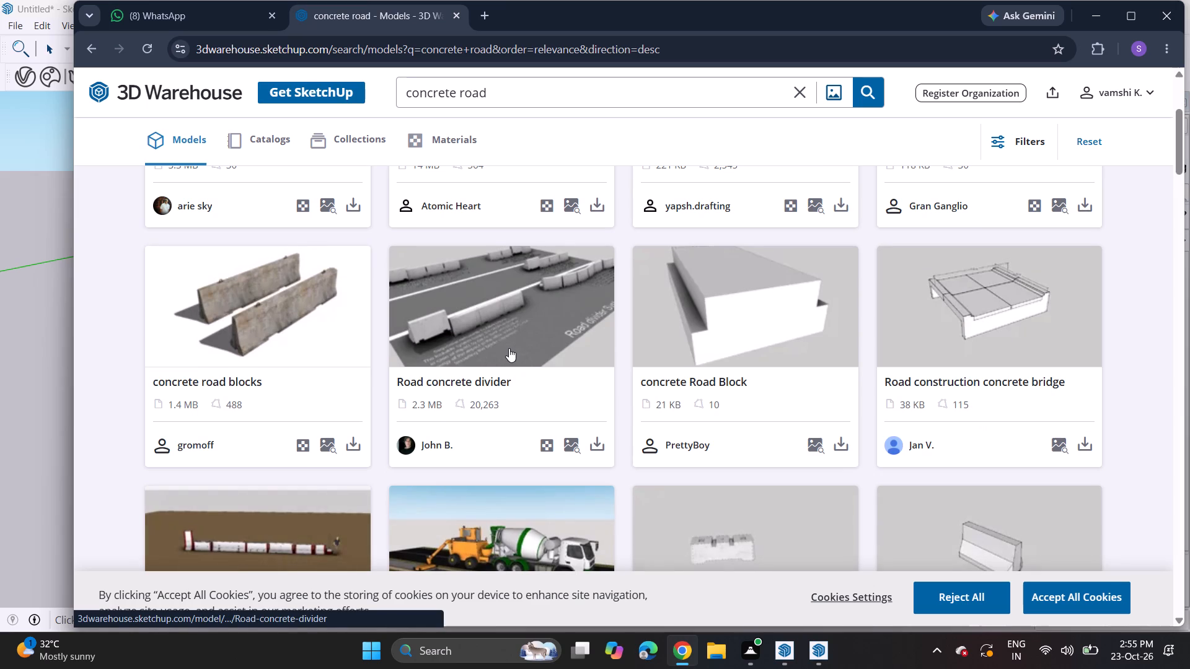
{"action": "scroll", "coordinate": [508, 343], "scroll_direction": "down", "scroll_amount": 6}
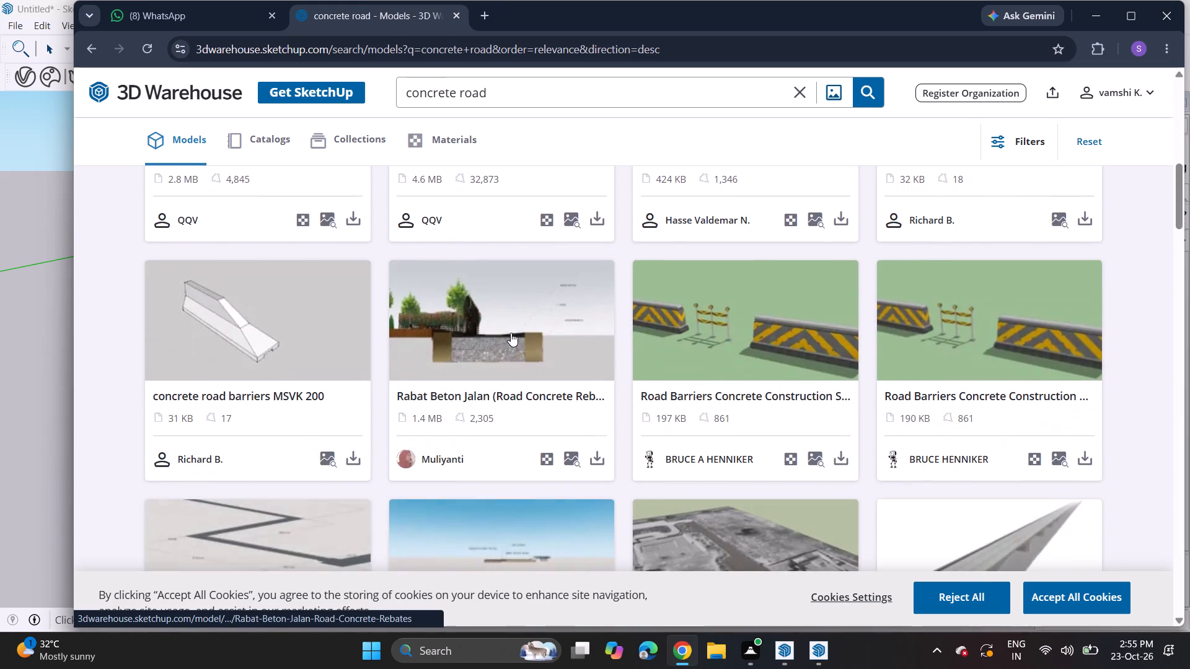
{"action": "scroll", "coordinate": [513, 328], "scroll_direction": "down", "scroll_amount": 2}
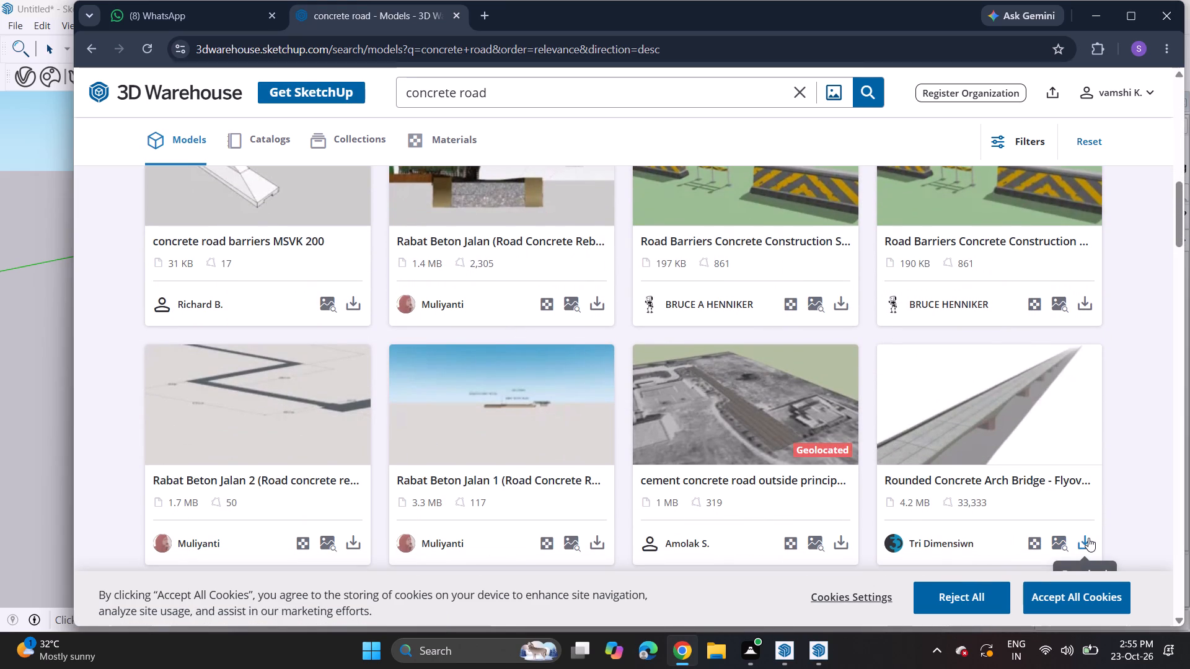
{"action": "scroll", "coordinate": [549, 496], "scroll_direction": "down", "scroll_amount": 3}
{"action": "scroll", "coordinate": [467, 493], "scroll_direction": "down", "scroll_amount": 1}
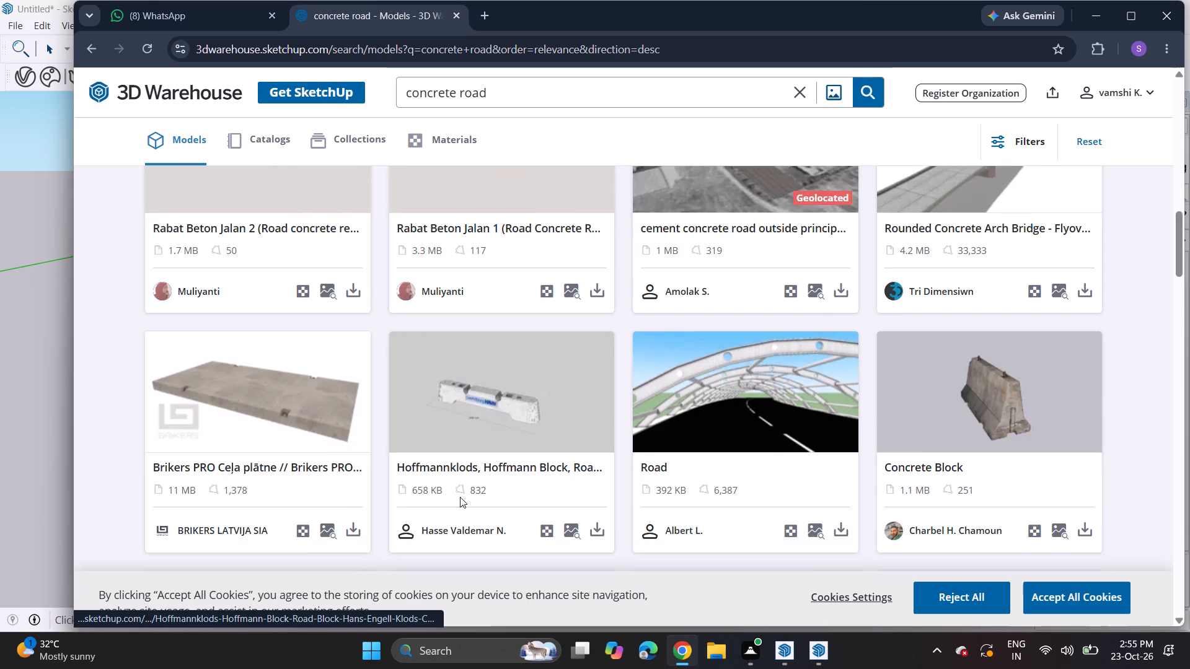
{"action": "scroll", "coordinate": [460, 497], "scroll_direction": "down", "scroll_amount": 1}
{"action": "left_click", "coordinate": [358, 388]}
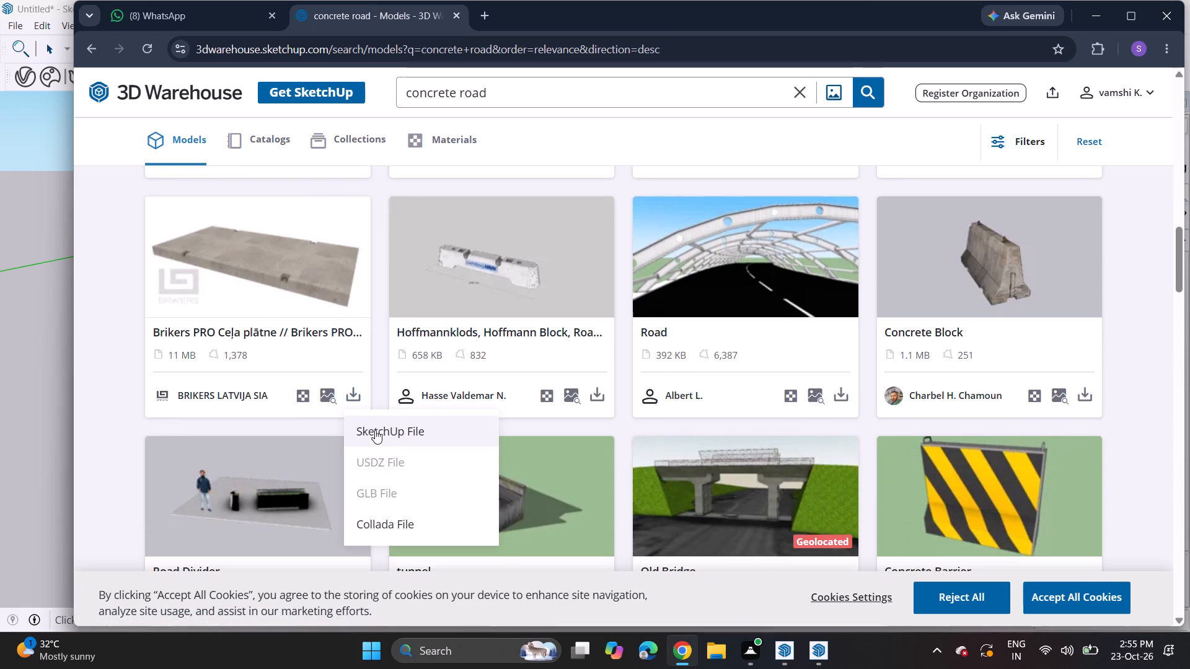
{"action": "left_click", "coordinate": [376, 426]}
Find the "Highway bridge part" model further down the concrete road results and download it as a SketchUp file.
{"action": "scroll", "coordinate": [722, 312], "scroll_direction": "down", "scroll_amount": 4}
{"action": "scroll", "coordinate": [722, 312], "scroll_direction": "up", "scroll_amount": 1}
{"action": "scroll", "coordinate": [733, 346], "scroll_direction": "down", "scroll_amount": 3}
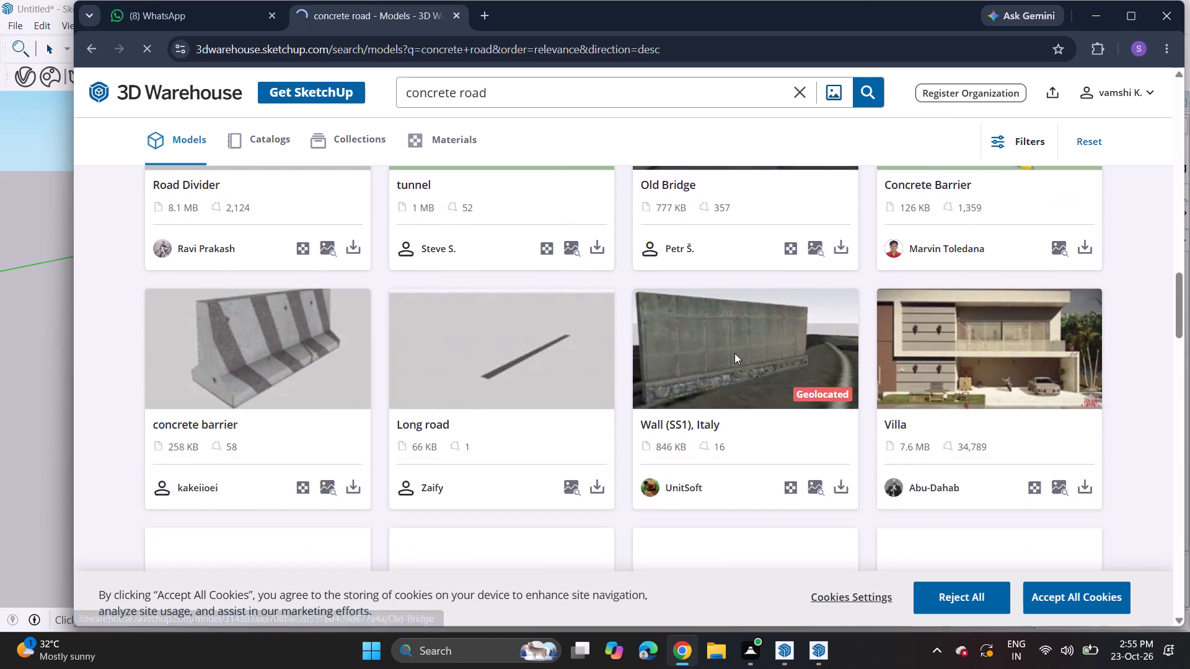
{"action": "scroll", "coordinate": [729, 351], "scroll_direction": "down", "scroll_amount": 2}
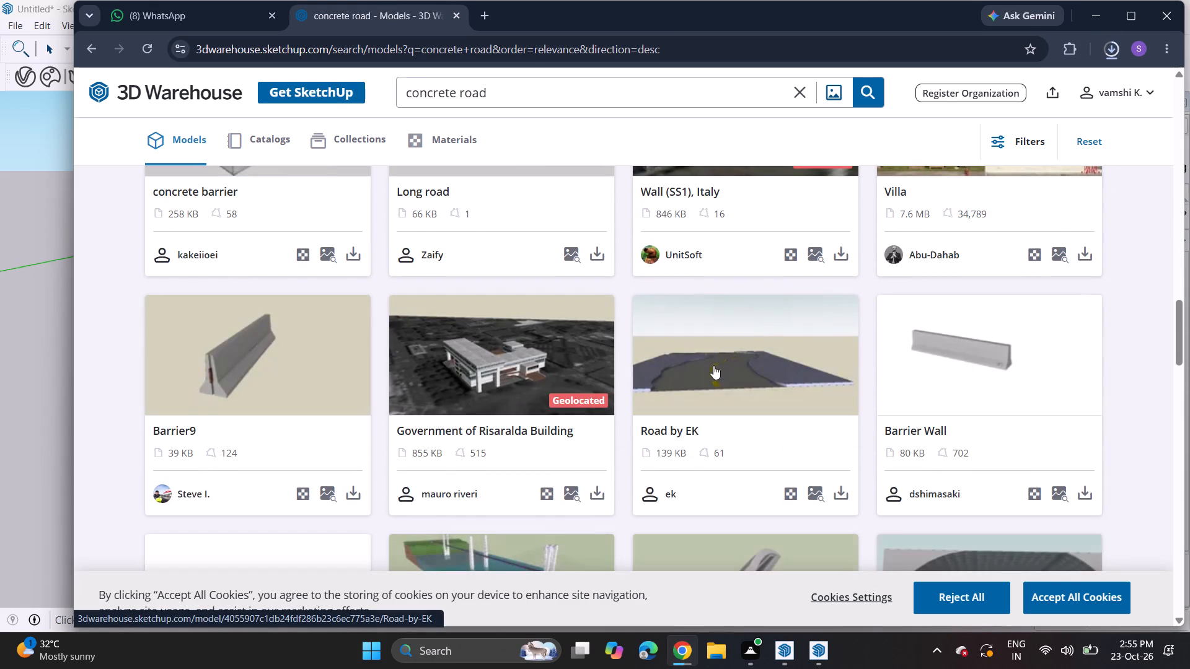
{"action": "scroll", "coordinate": [671, 389], "scroll_direction": "down", "scroll_amount": 6}
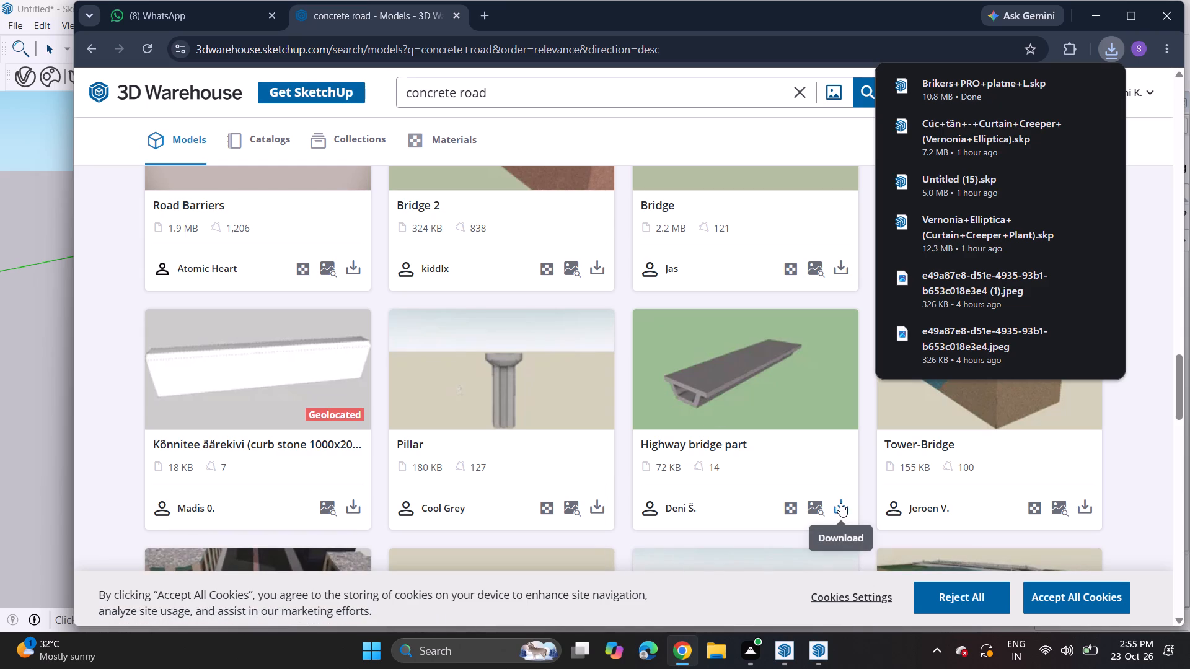
{"action": "left_click", "coordinate": [840, 503]}
{"action": "left_click", "coordinate": [855, 393]}
Look through more concrete road results and download the "Post office" model with its surrounding roads as a SketchUp file.
{"action": "scroll", "coordinate": [577, 390], "scroll_direction": "down", "scroll_amount": 5}
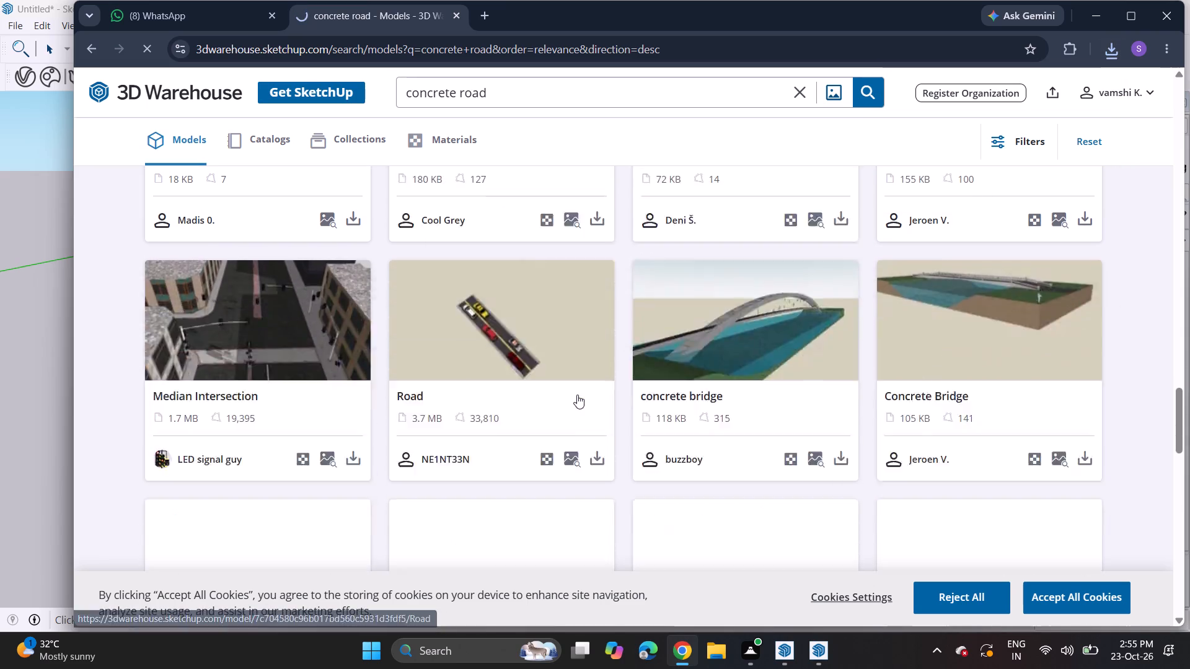
{"action": "scroll", "coordinate": [577, 395], "scroll_direction": "down", "scroll_amount": 1}
{"action": "scroll", "coordinate": [605, 359], "scroll_direction": "up", "scroll_amount": 3}
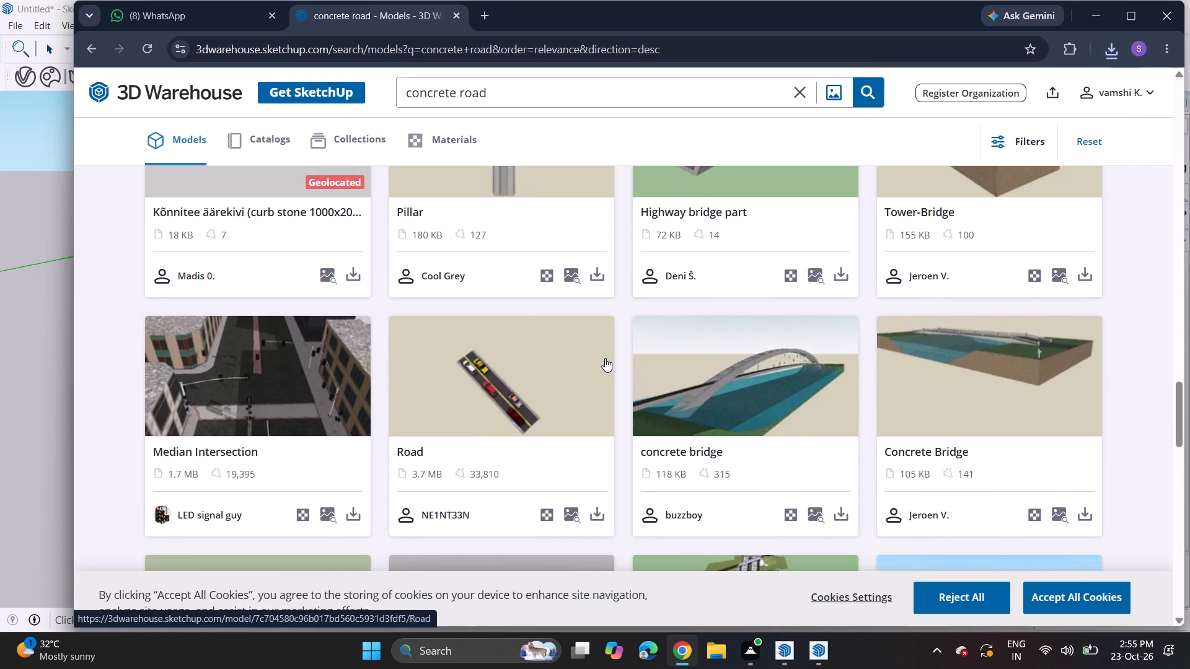
{"action": "scroll", "coordinate": [605, 358], "scroll_direction": "down", "scroll_amount": 3}
{"action": "scroll", "coordinate": [605, 358], "scroll_direction": "up", "scroll_amount": 1}
{"action": "scroll", "coordinate": [605, 358], "scroll_direction": "down", "scroll_amount": 10}
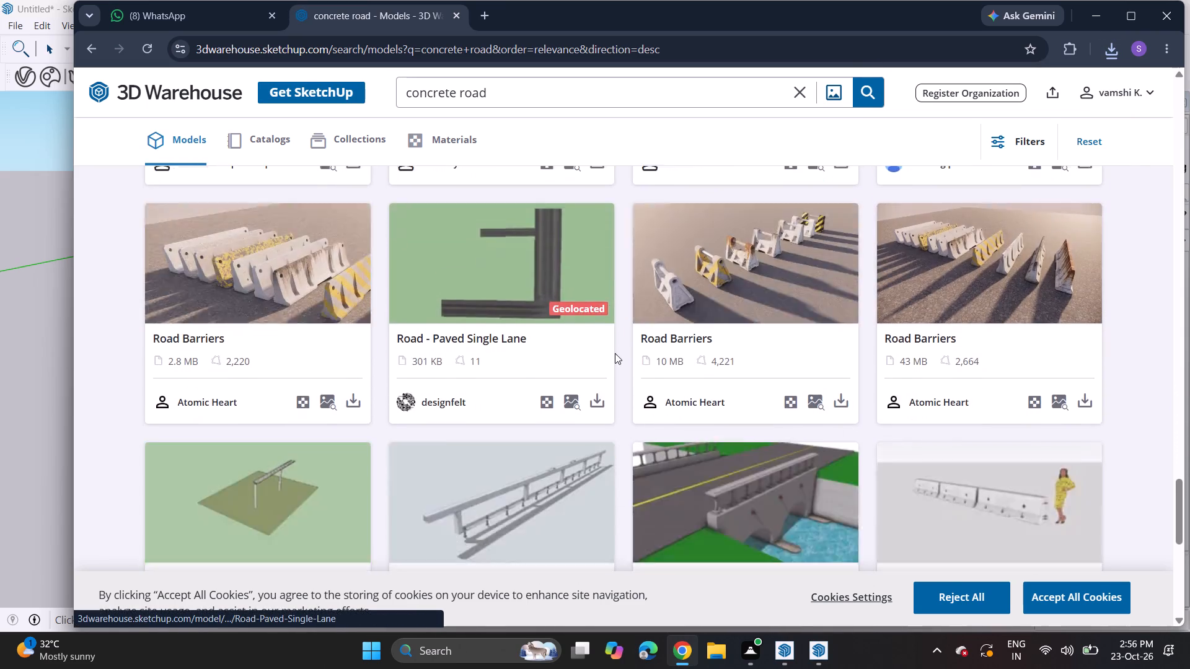
{"action": "scroll", "coordinate": [615, 353], "scroll_direction": "down", "scroll_amount": 2}
{"action": "left_click", "coordinate": [620, 470]}
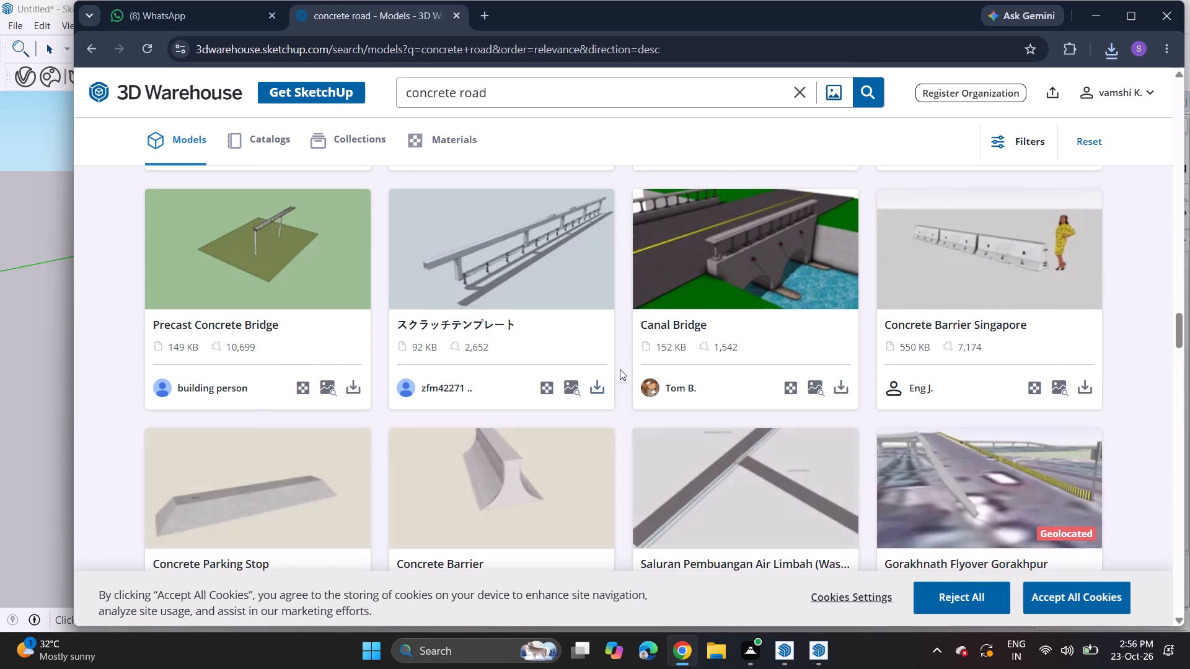
{"action": "scroll", "coordinate": [635, 337], "scroll_direction": "down", "scroll_amount": 6}
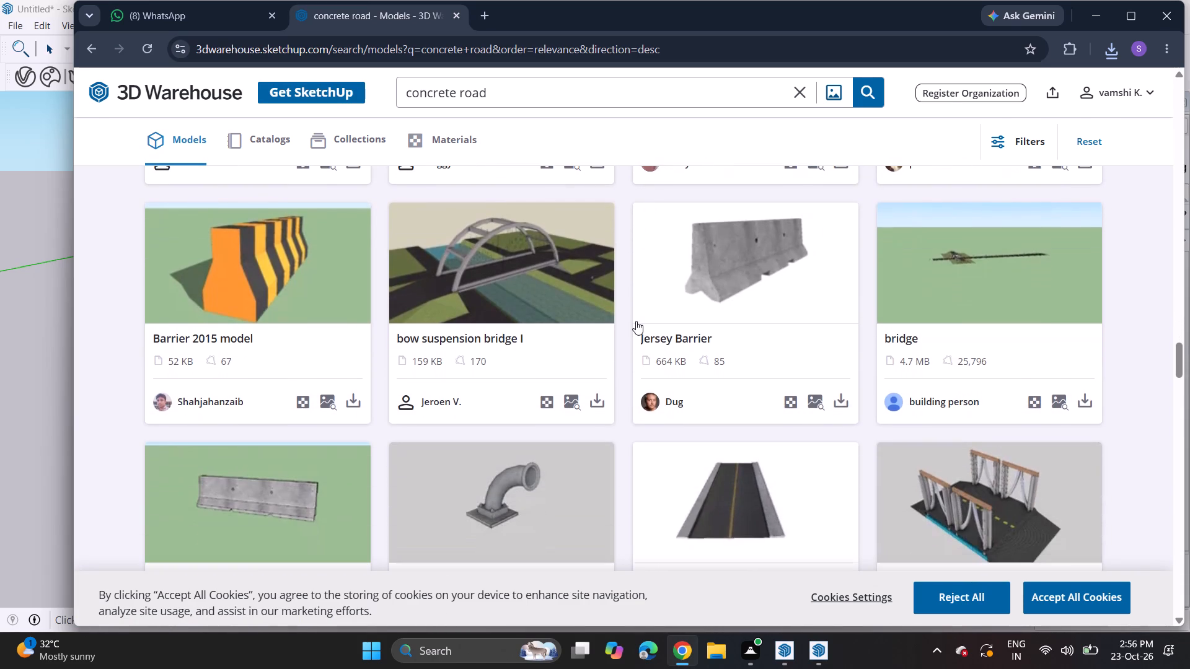
{"action": "scroll", "coordinate": [636, 320], "scroll_direction": "down", "scroll_amount": 5}
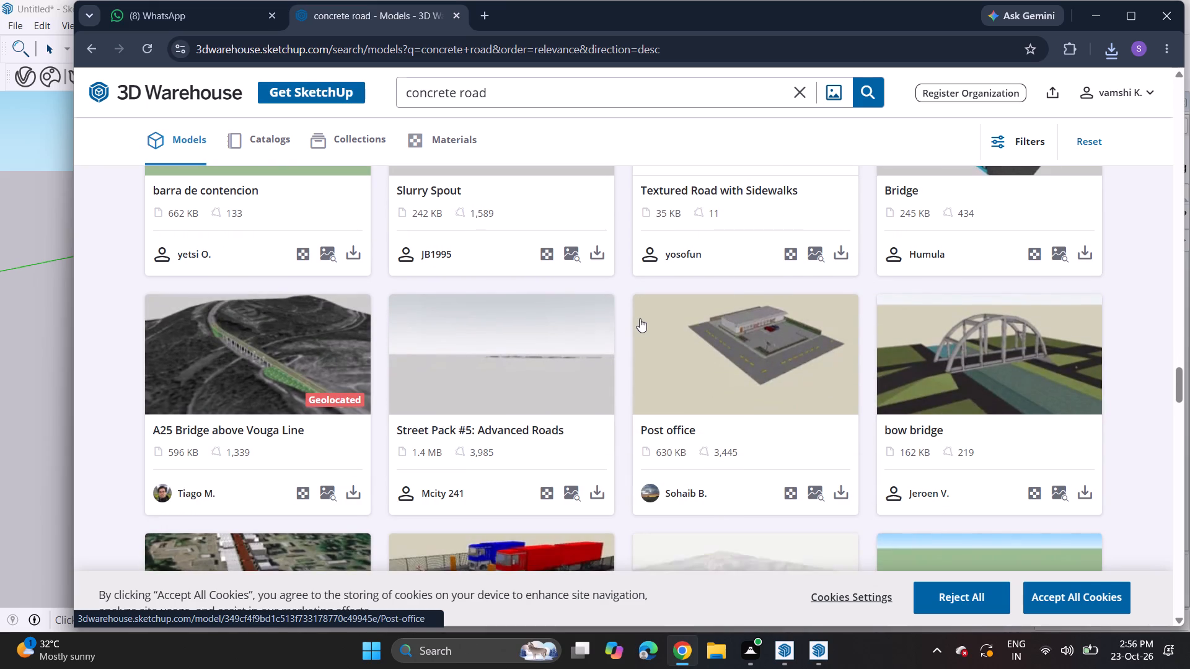
{"action": "left_click", "coordinate": [847, 495]}
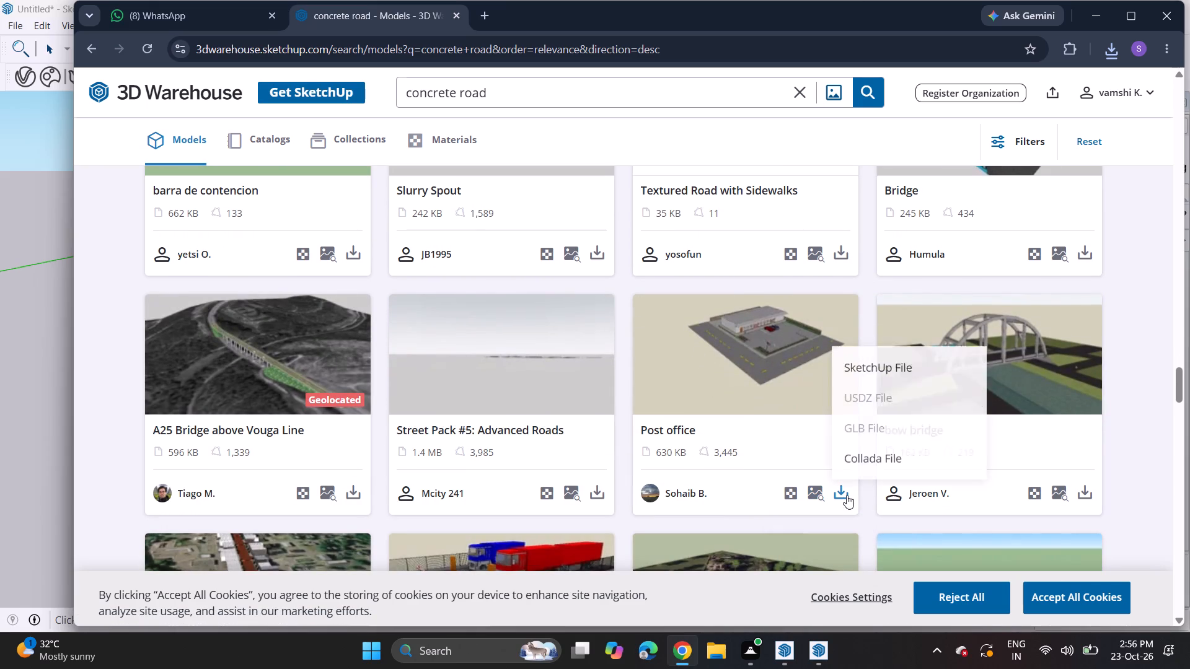
{"action": "left_click", "coordinate": [873, 364]}
Find the "Urban Street Pavement Section" model further down the concrete road results and download it as a SketchUp file.
{"action": "scroll", "coordinate": [650, 413], "scroll_direction": "up", "scroll_amount": 1}
{"action": "scroll", "coordinate": [650, 413], "scroll_direction": "down", "scroll_amount": 3}
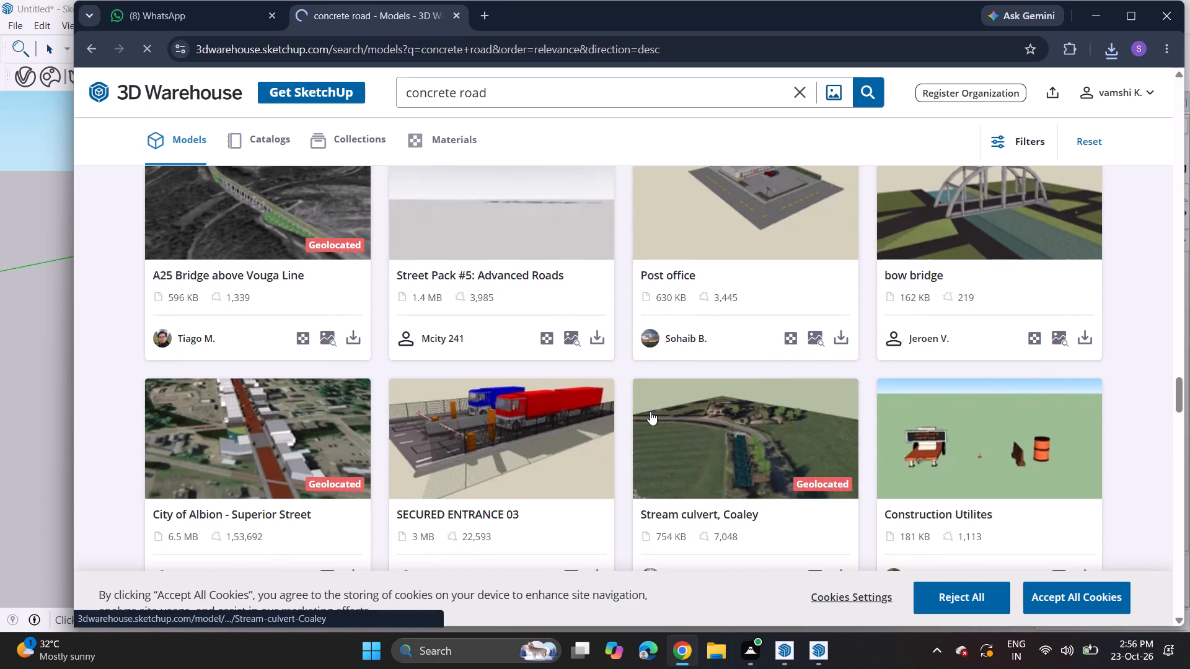
{"action": "scroll", "coordinate": [650, 411], "scroll_direction": "down", "scroll_amount": 6}
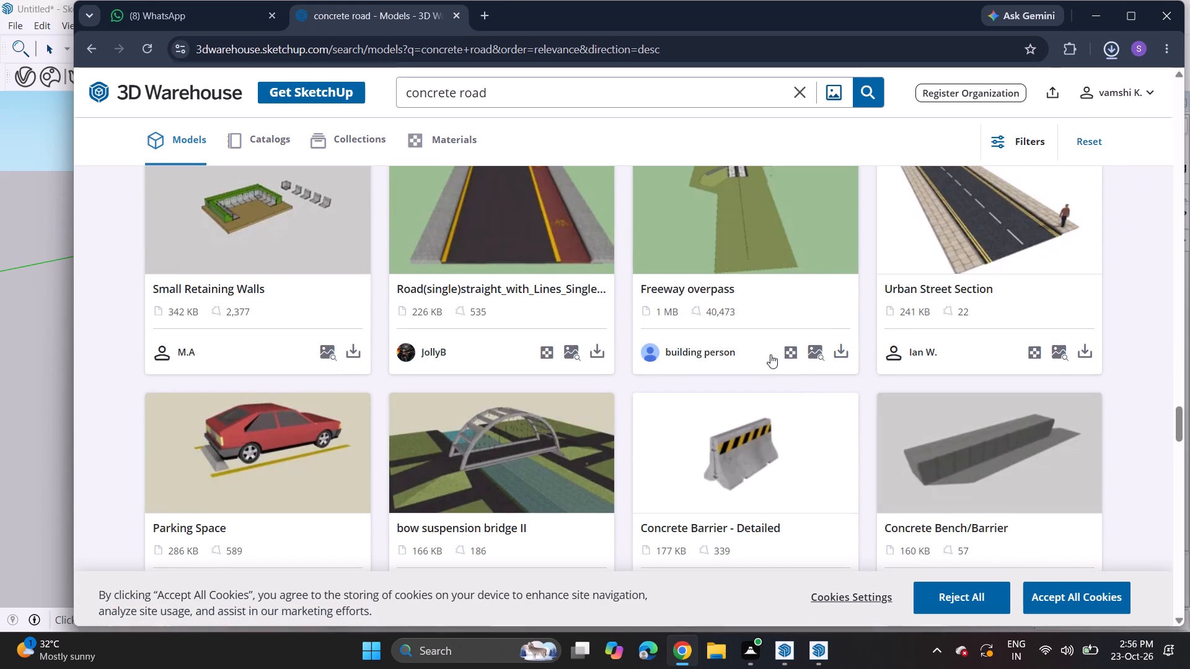
{"action": "scroll", "coordinate": [633, 416], "scroll_direction": "down", "scroll_amount": 12}
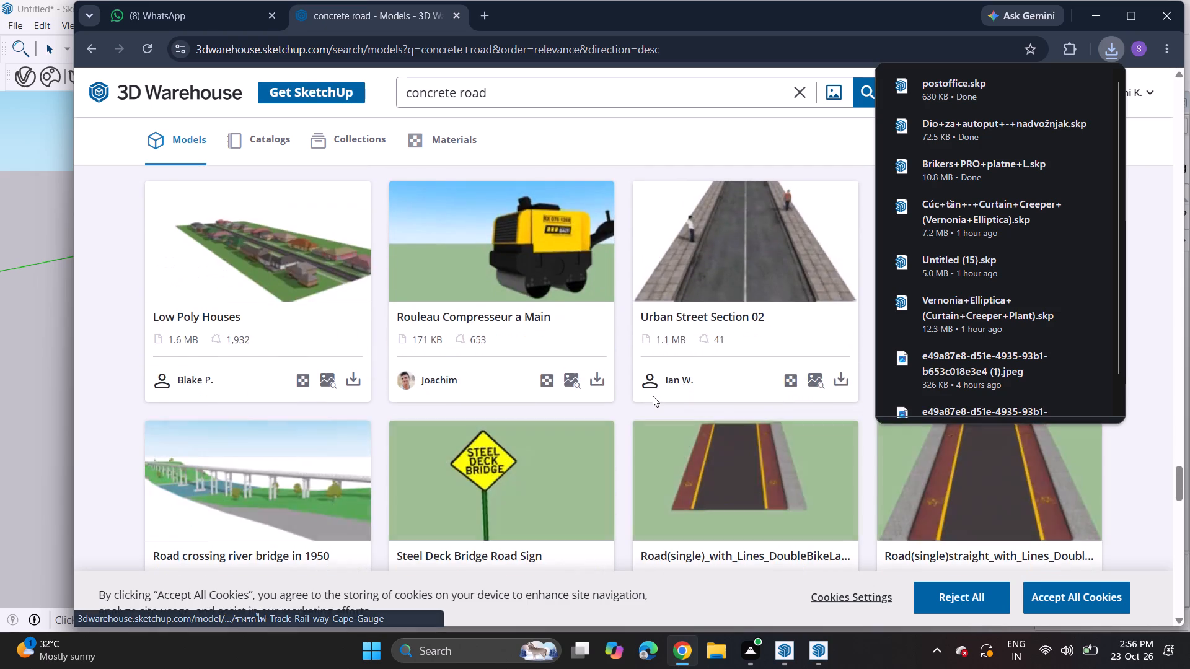
{"action": "scroll", "coordinate": [653, 396], "scroll_direction": "down", "scroll_amount": 2}
{"action": "scroll", "coordinate": [653, 396], "scroll_direction": "up", "scroll_amount": 1}
{"action": "scroll", "coordinate": [653, 396], "scroll_direction": "down", "scroll_amount": 3}
{"action": "scroll", "coordinate": [605, 431], "scroll_direction": "down", "scroll_amount": 5}
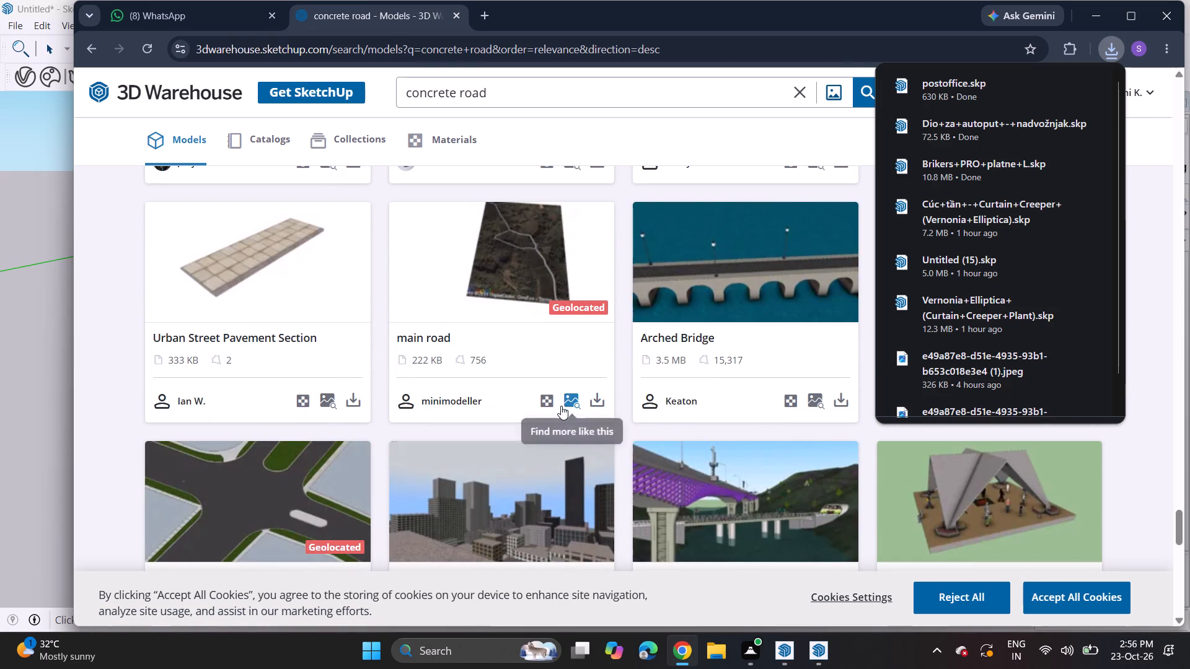
{"action": "left_click", "coordinate": [352, 401]}
{"action": "left_click", "coordinate": [395, 433]}
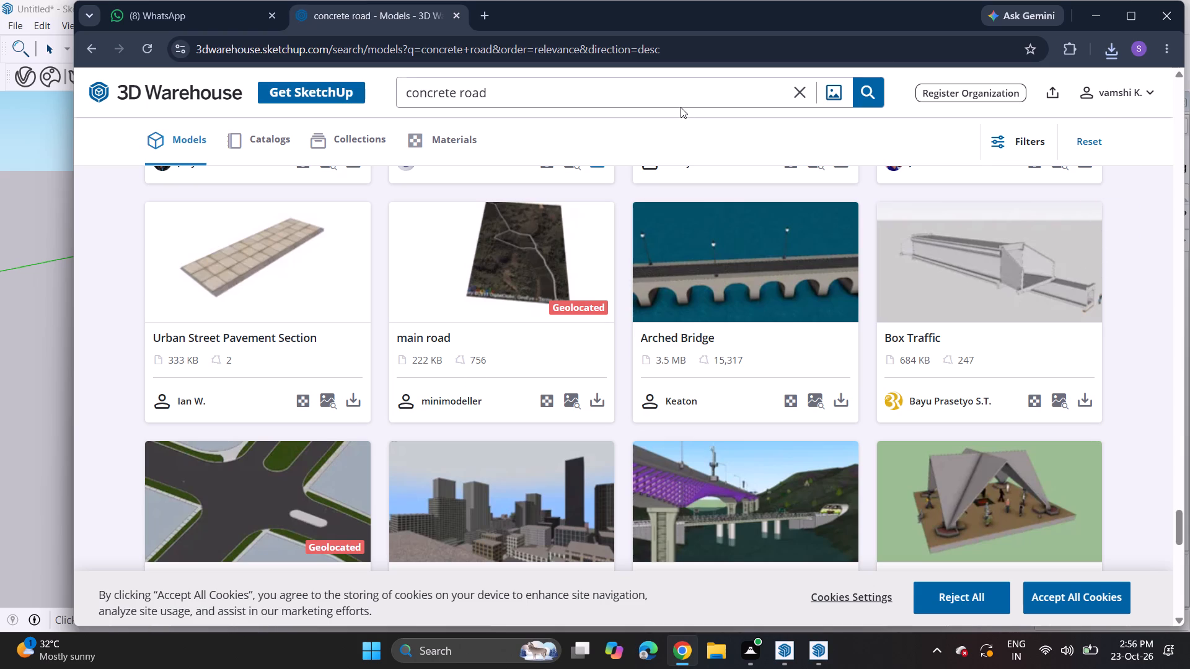
Search the 3D Warehouse models for "tiles" and view the results from the start.
{"action": "left_click", "coordinate": [804, 92]}
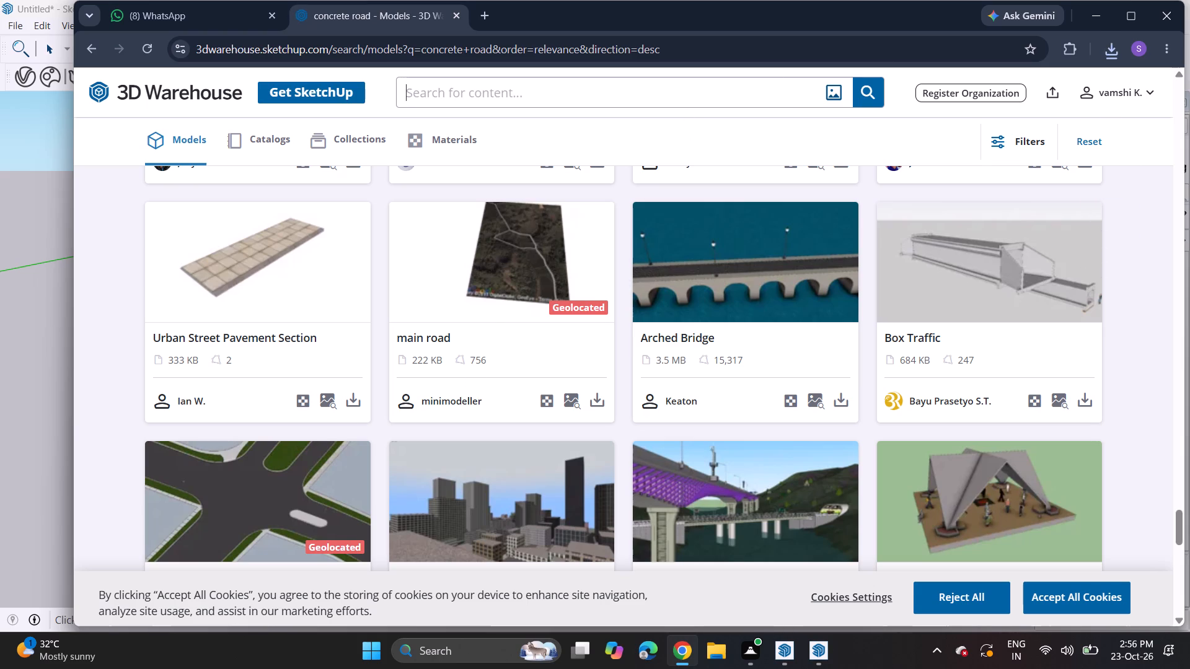
{"action": "type", "text": "tiles"}
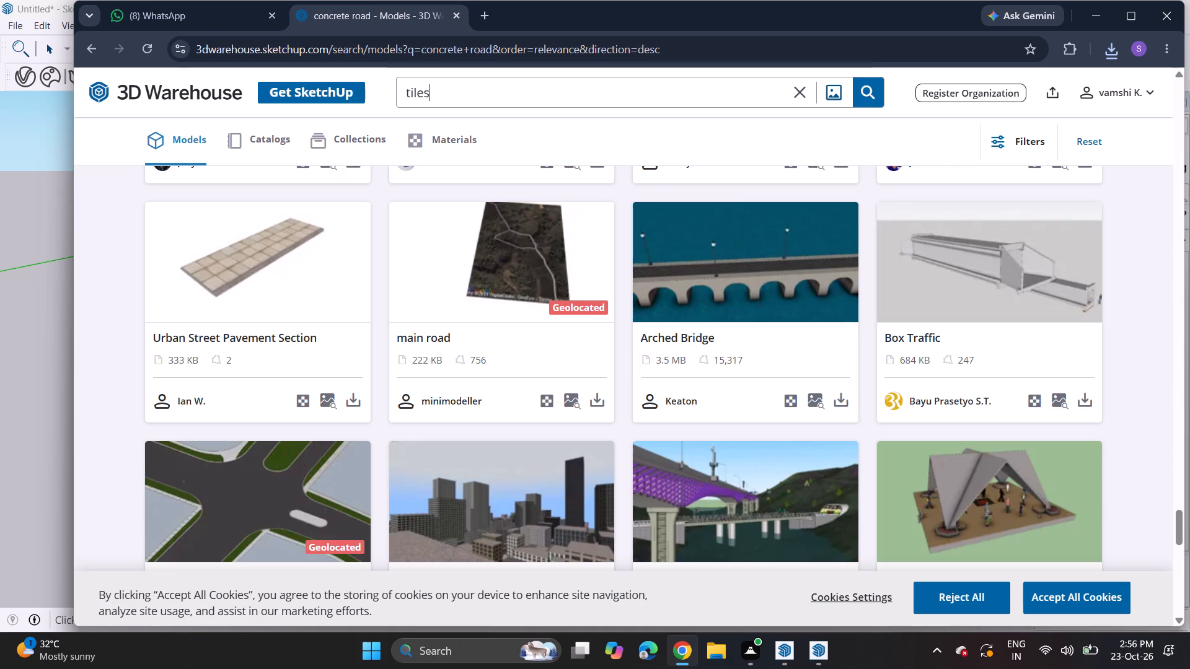
{"action": "key", "text": "Return"}
{"action": "scroll", "coordinate": [633, 284], "scroll_direction": "up", "scroll_amount": 11}
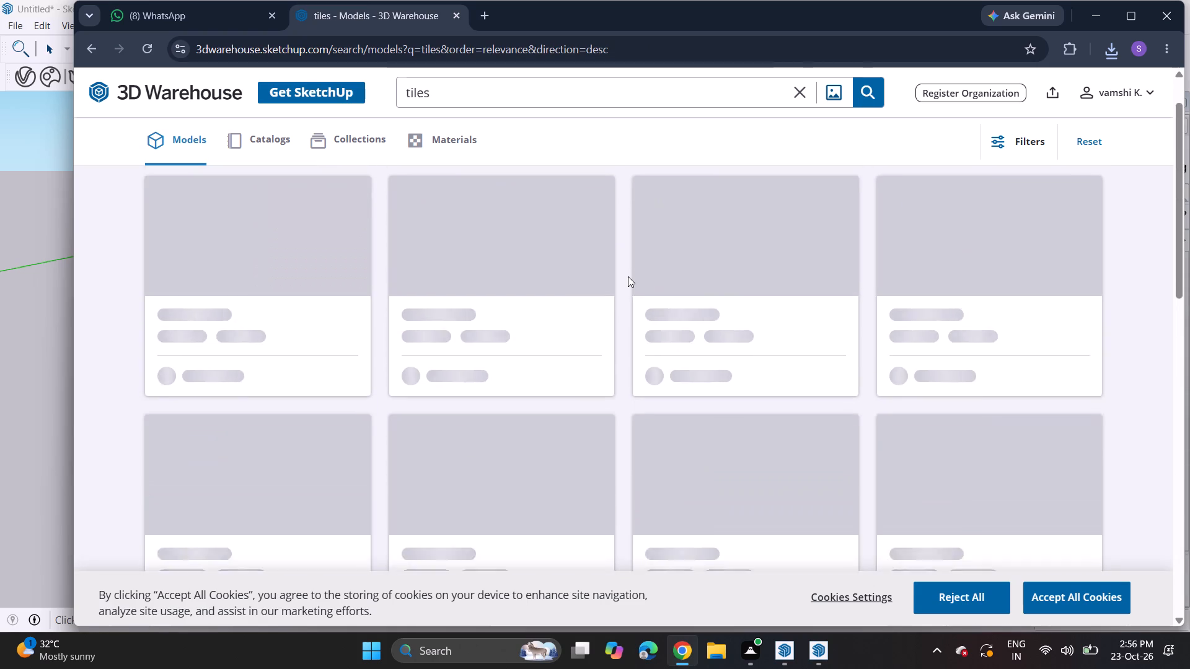
{"action": "scroll", "coordinate": [628, 276], "scroll_direction": "up", "scroll_amount": 8}
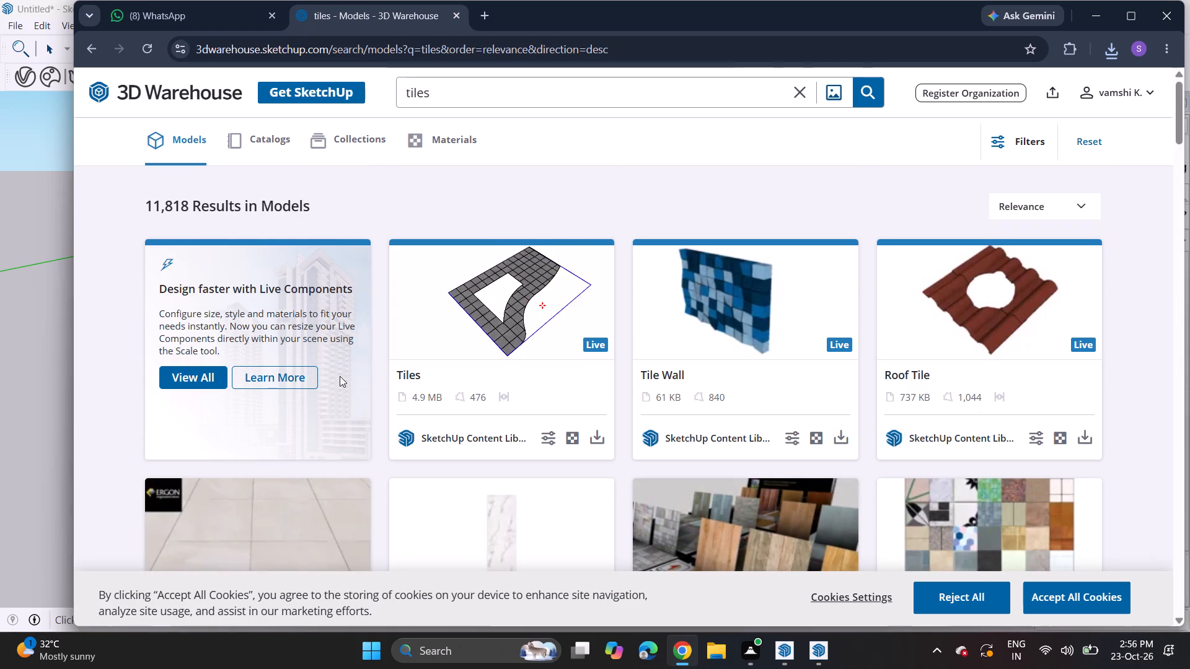
Find the dark grey geometric "Tile" model (11 MB) among the tiles results and download it as a SketchUp file.
{"action": "scroll", "coordinate": [396, 364], "scroll_direction": "down", "scroll_amount": 5}
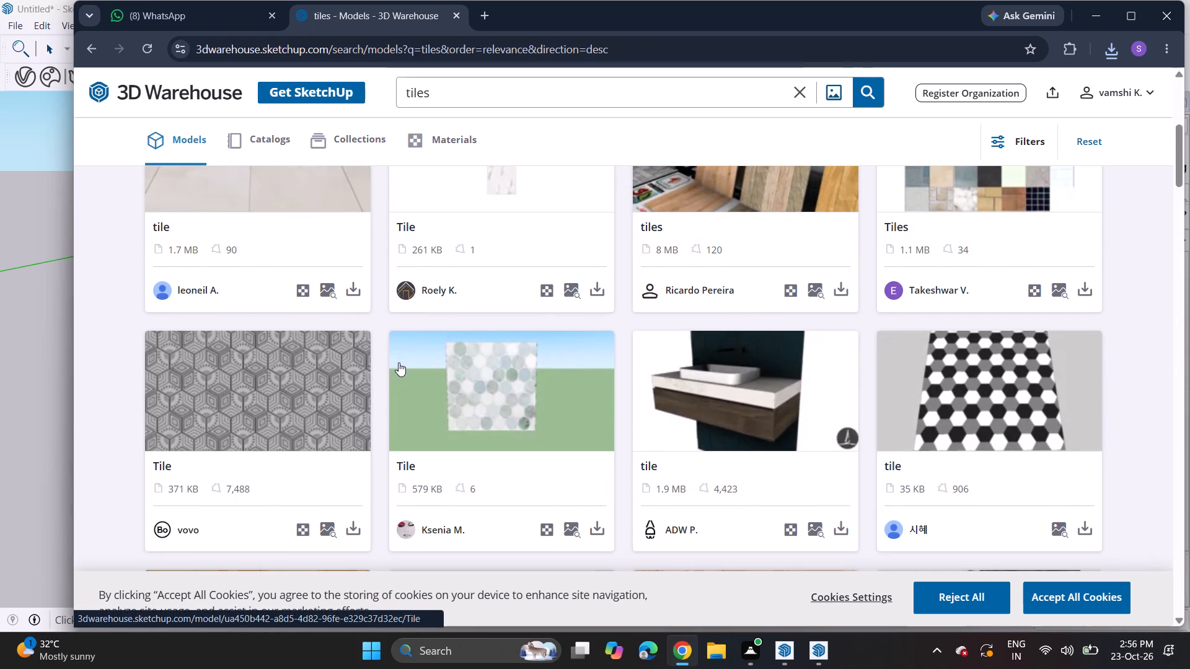
{"action": "scroll", "coordinate": [399, 362], "scroll_direction": "down", "scroll_amount": 4}
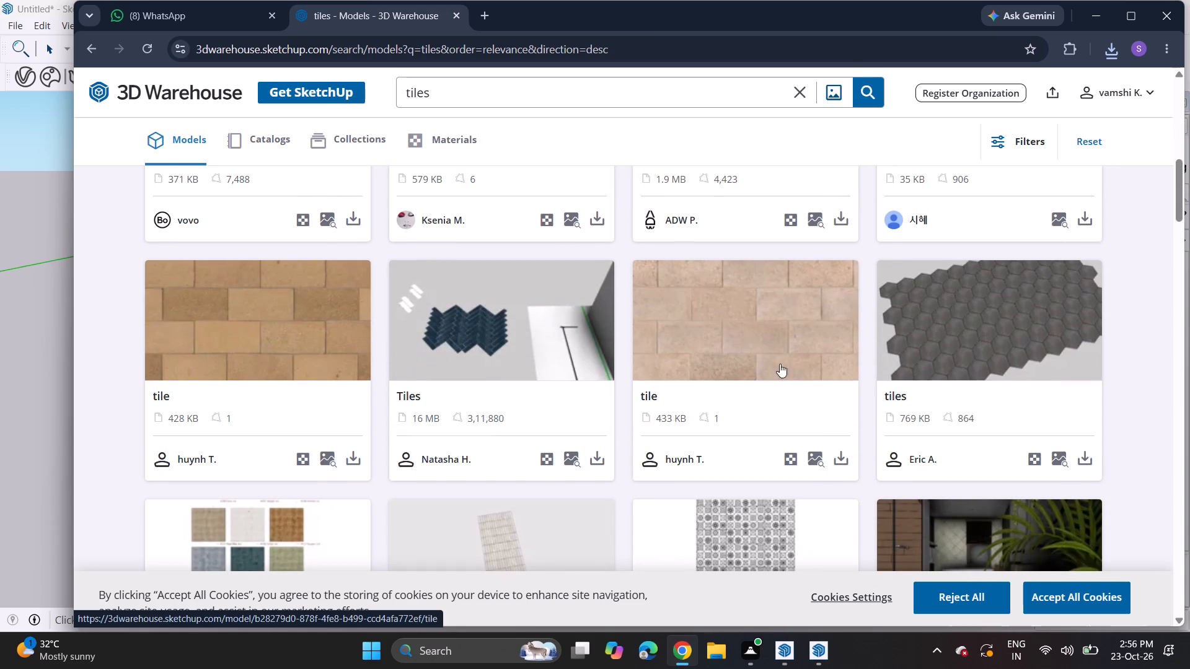
{"action": "scroll", "coordinate": [524, 322], "scroll_direction": "down", "scroll_amount": 3}
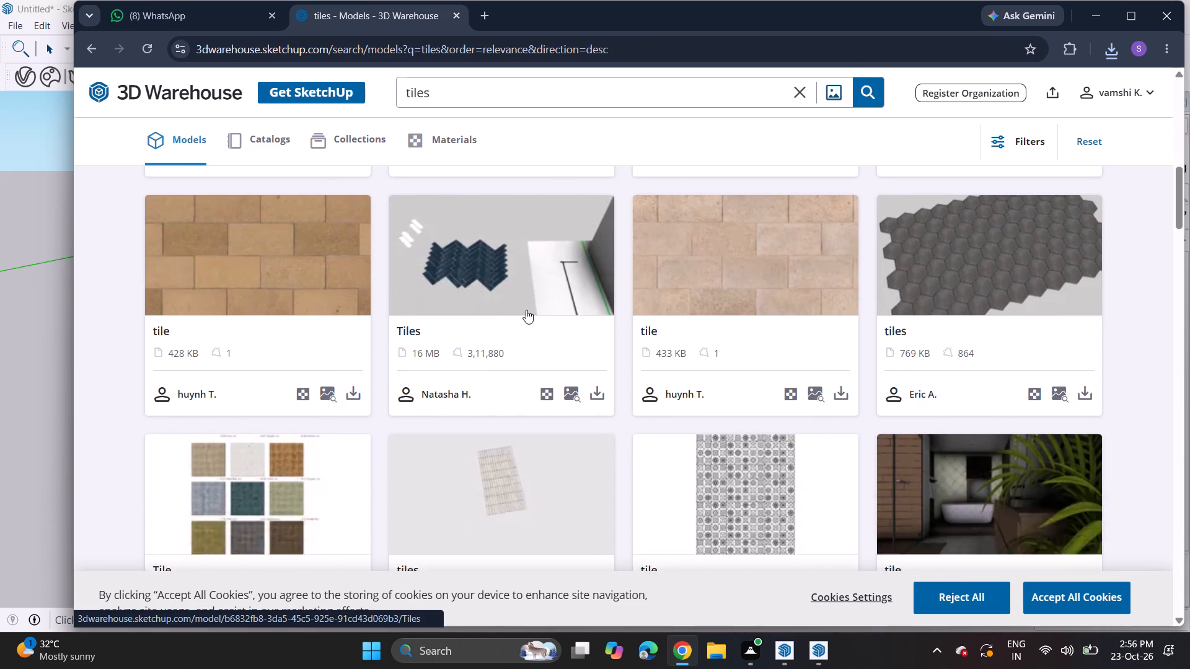
{"action": "scroll", "coordinate": [536, 331], "scroll_direction": "down", "scroll_amount": 2}
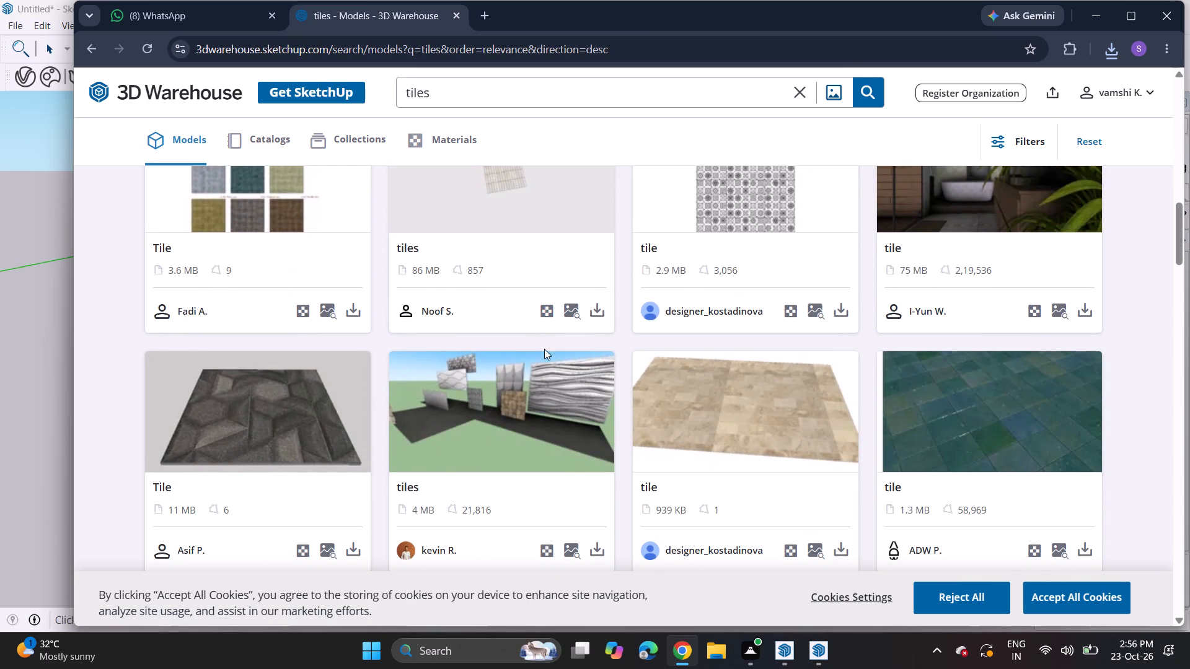
{"action": "scroll", "coordinate": [549, 358], "scroll_direction": "up", "scroll_amount": 6}
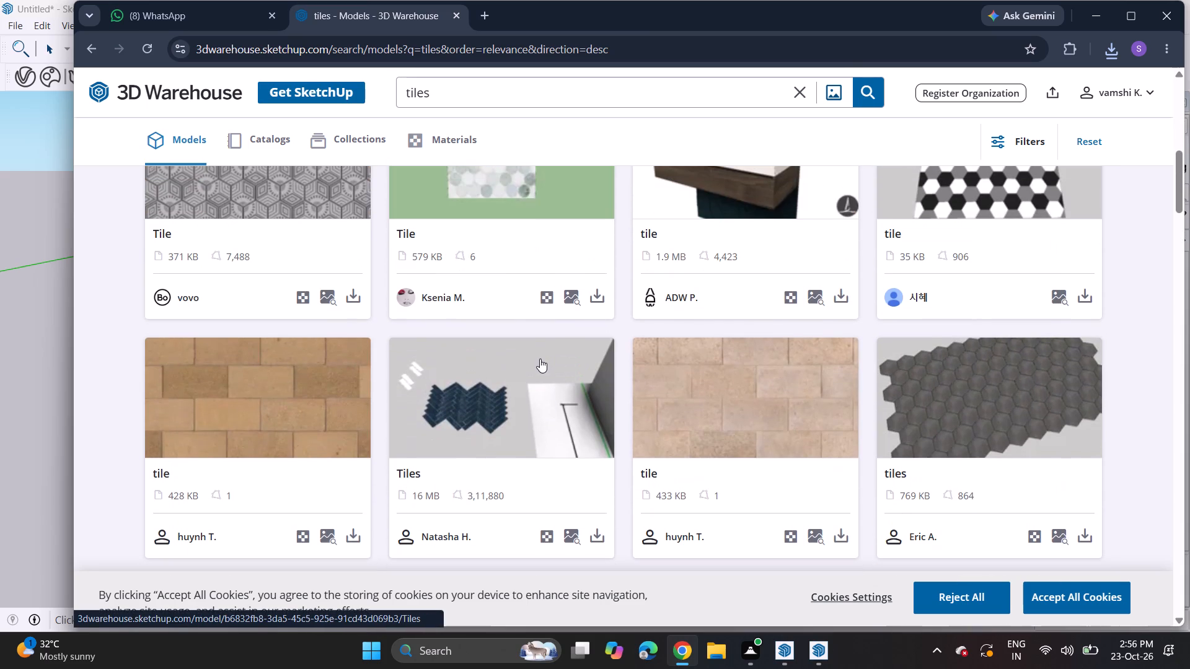
{"action": "scroll", "coordinate": [531, 361], "scroll_direction": "down", "scroll_amount": 7}
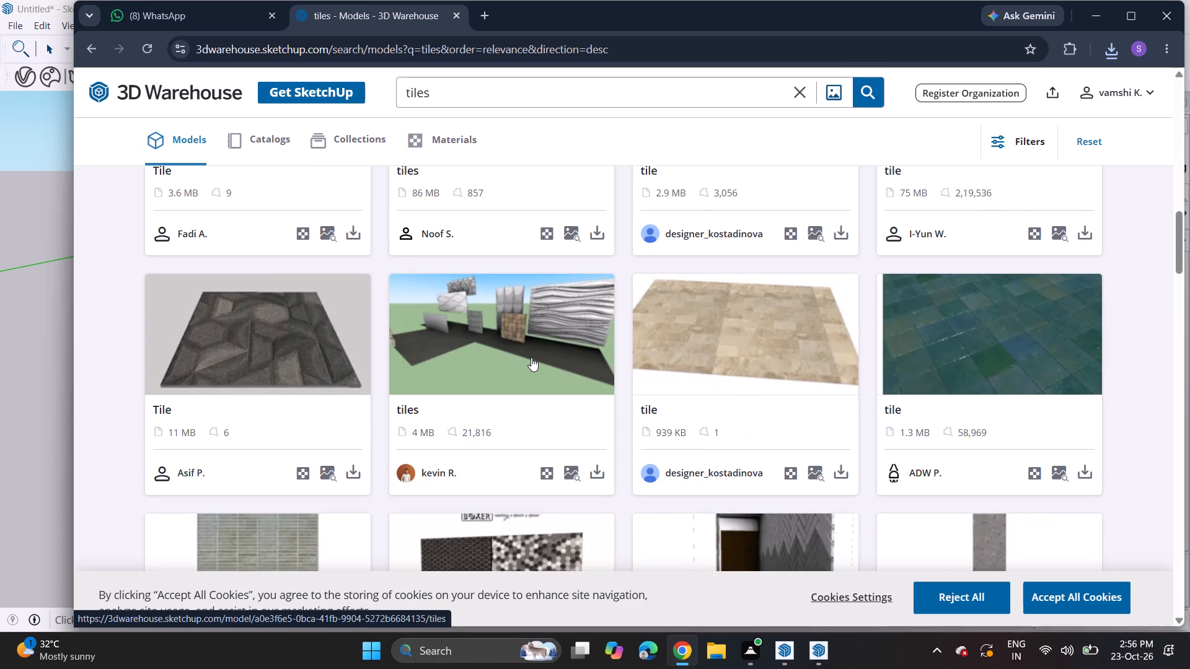
{"action": "left_click", "coordinate": [351, 473]}
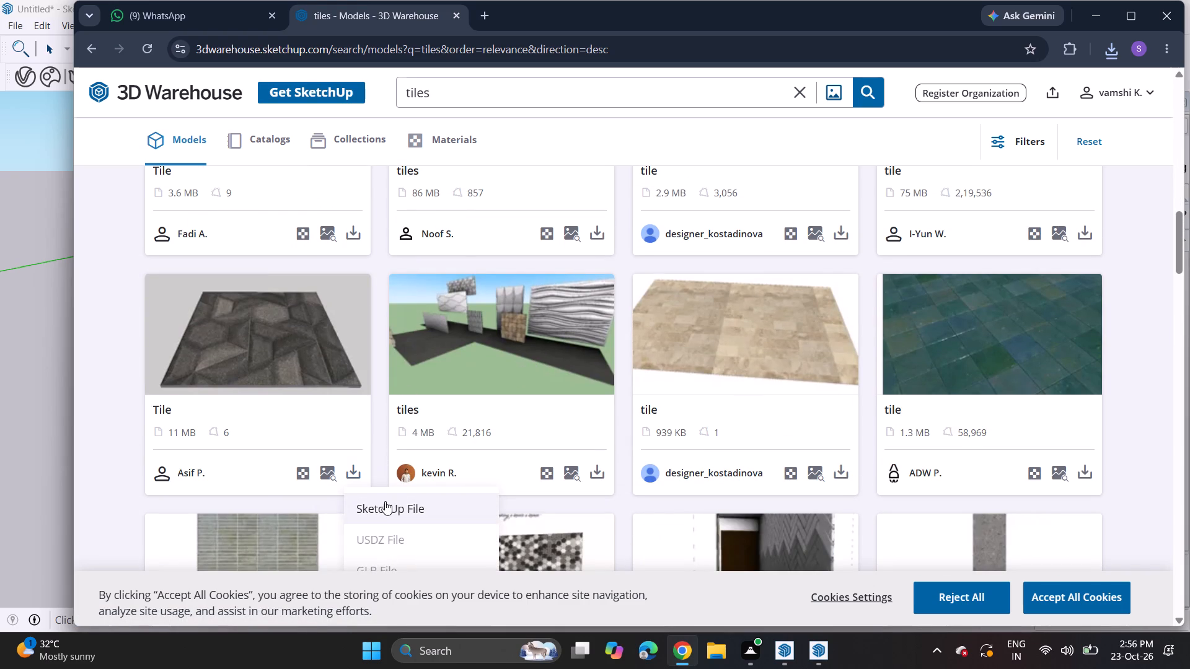
{"action": "left_click", "coordinate": [385, 501]}
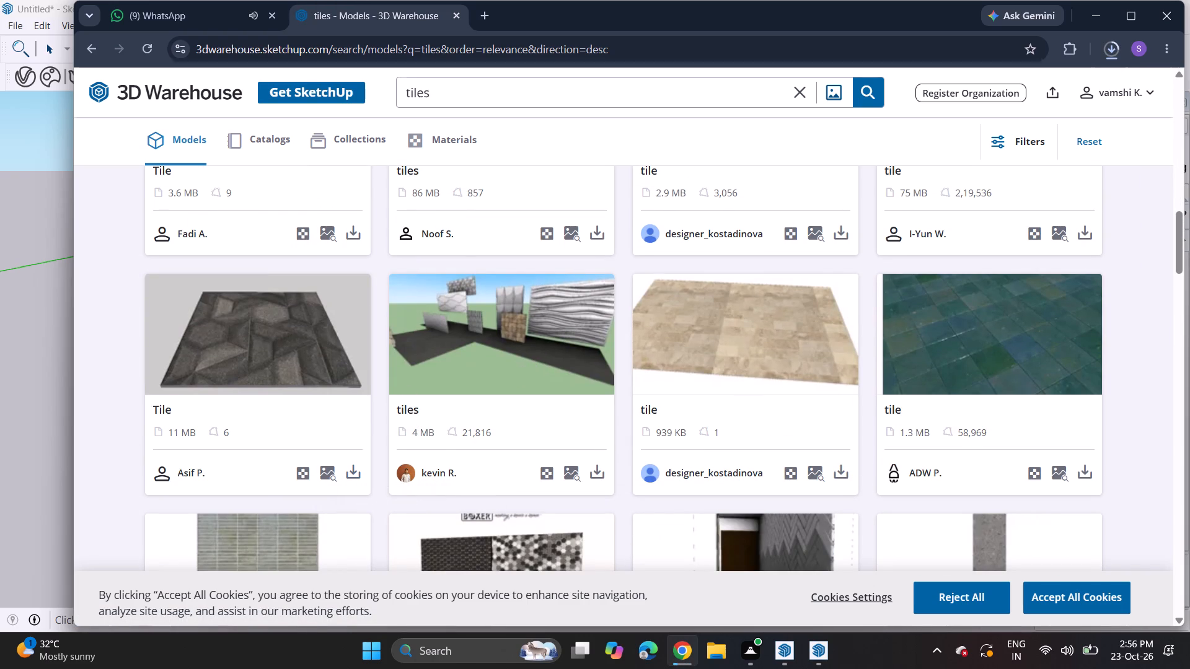
Look through the rest of the tiles results, loading a further batch, for more suitable paving tile models.
{"action": "scroll", "coordinate": [554, 390], "scroll_direction": "down", "scroll_amount": 5}
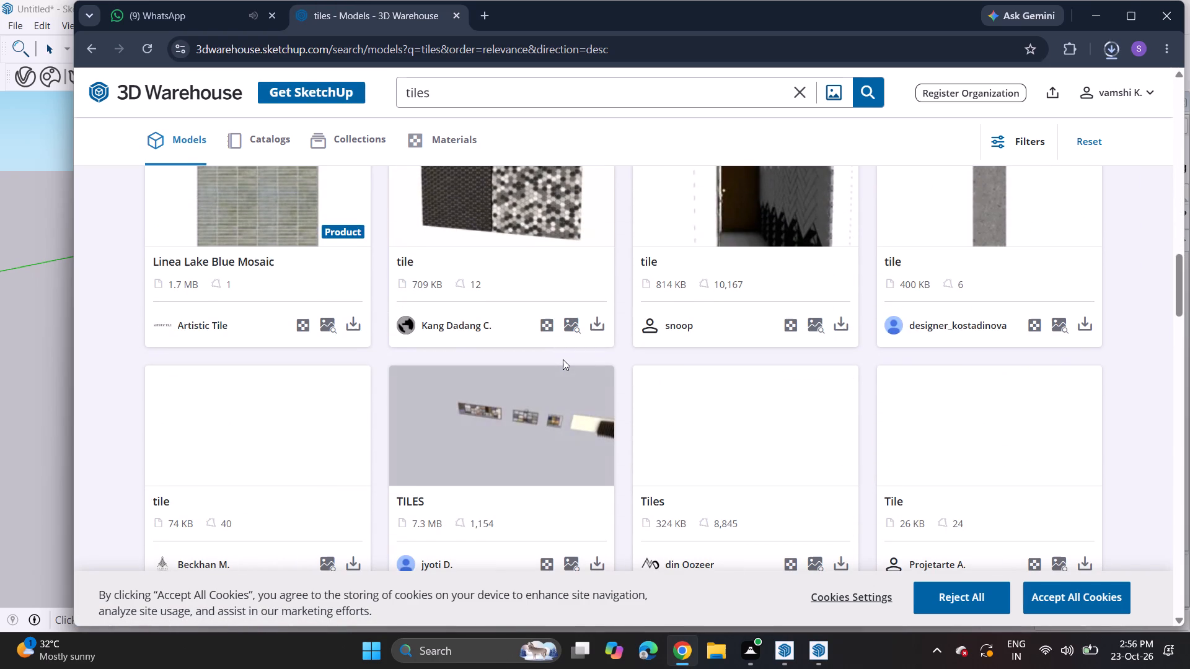
{"action": "scroll", "coordinate": [563, 357], "scroll_direction": "down", "scroll_amount": 1}
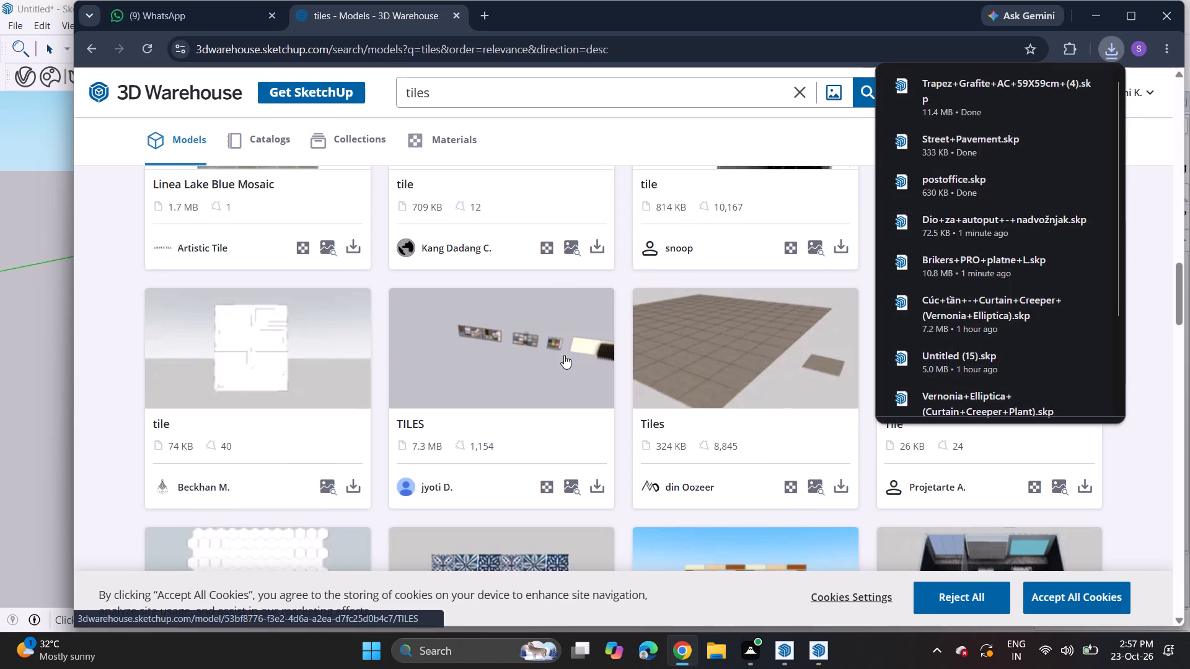
{"action": "scroll", "coordinate": [603, 318], "scroll_direction": "down", "scroll_amount": 10}
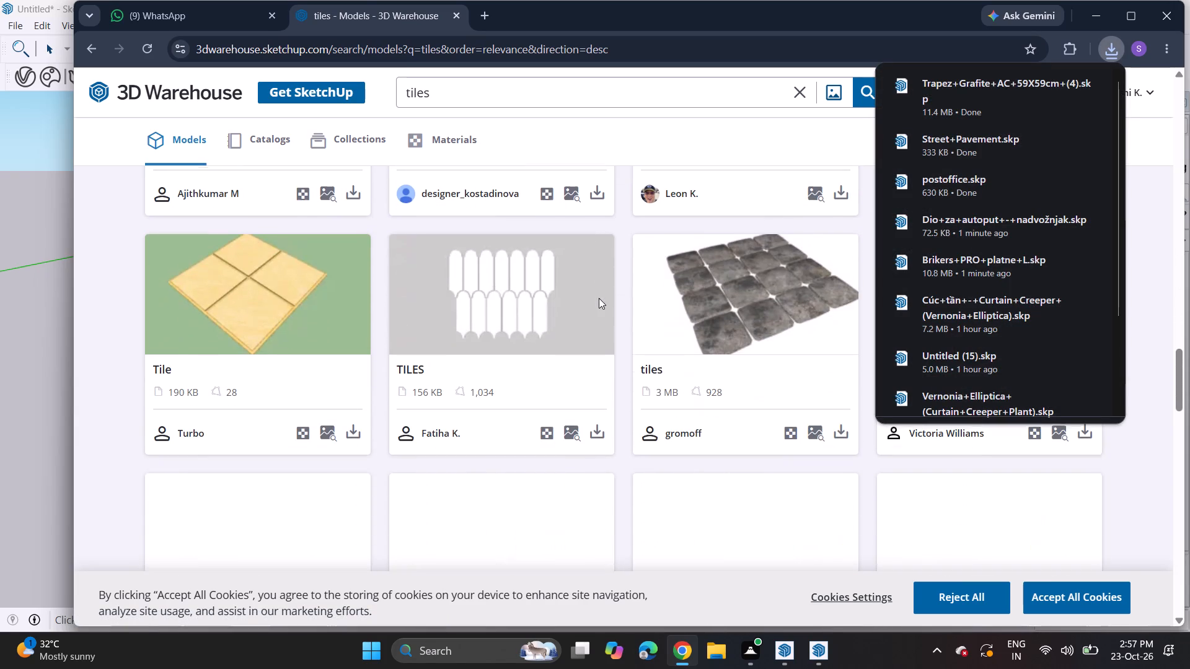
{"action": "scroll", "coordinate": [636, 310], "scroll_direction": "down", "scroll_amount": 3}
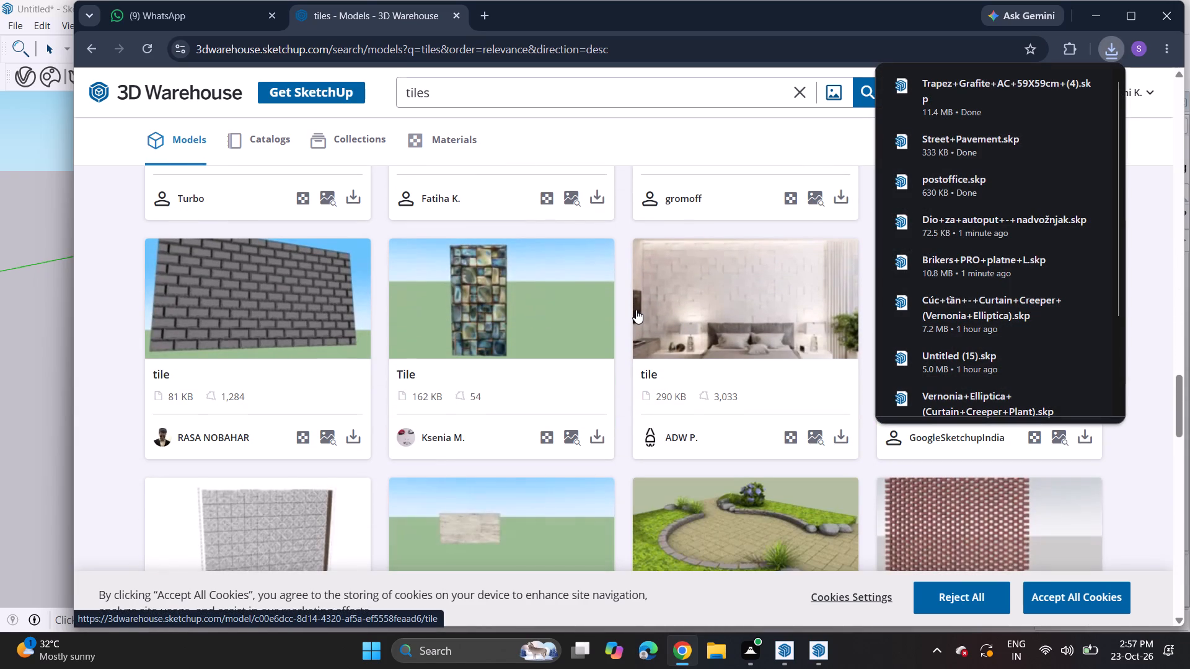
{"action": "scroll", "coordinate": [636, 310], "scroll_direction": "down", "scroll_amount": 1}
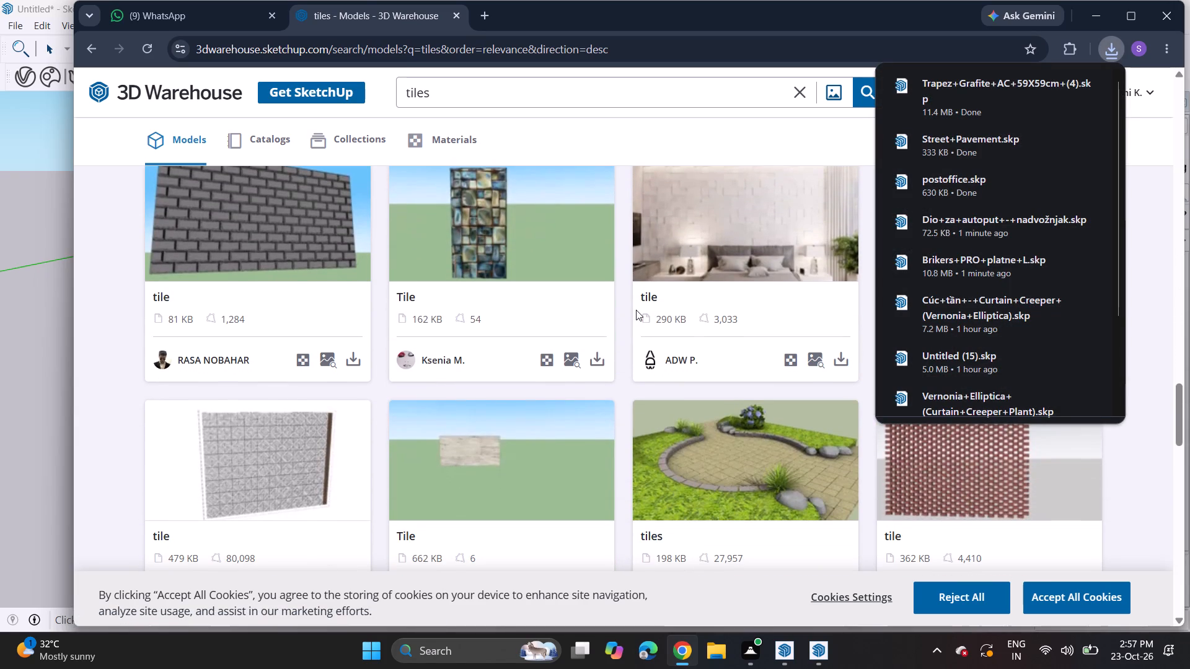
{"action": "scroll", "coordinate": [636, 310], "scroll_direction": "down", "scroll_amount": 3}
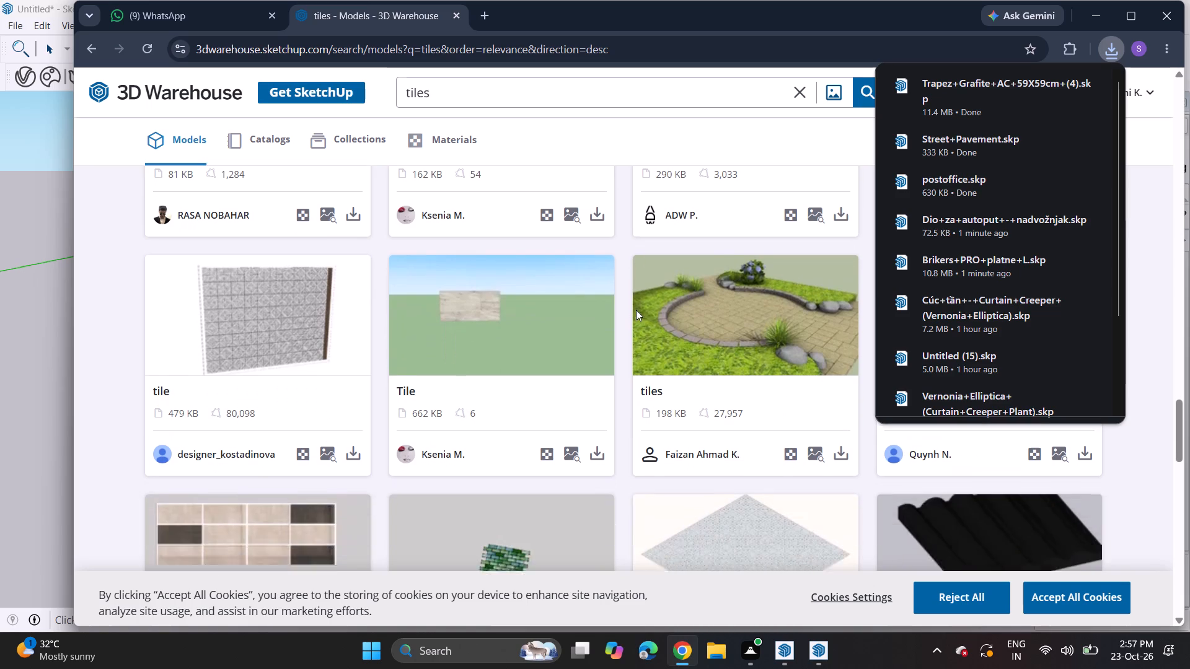
{"action": "scroll", "coordinate": [636, 310], "scroll_direction": "down", "scroll_amount": 6}
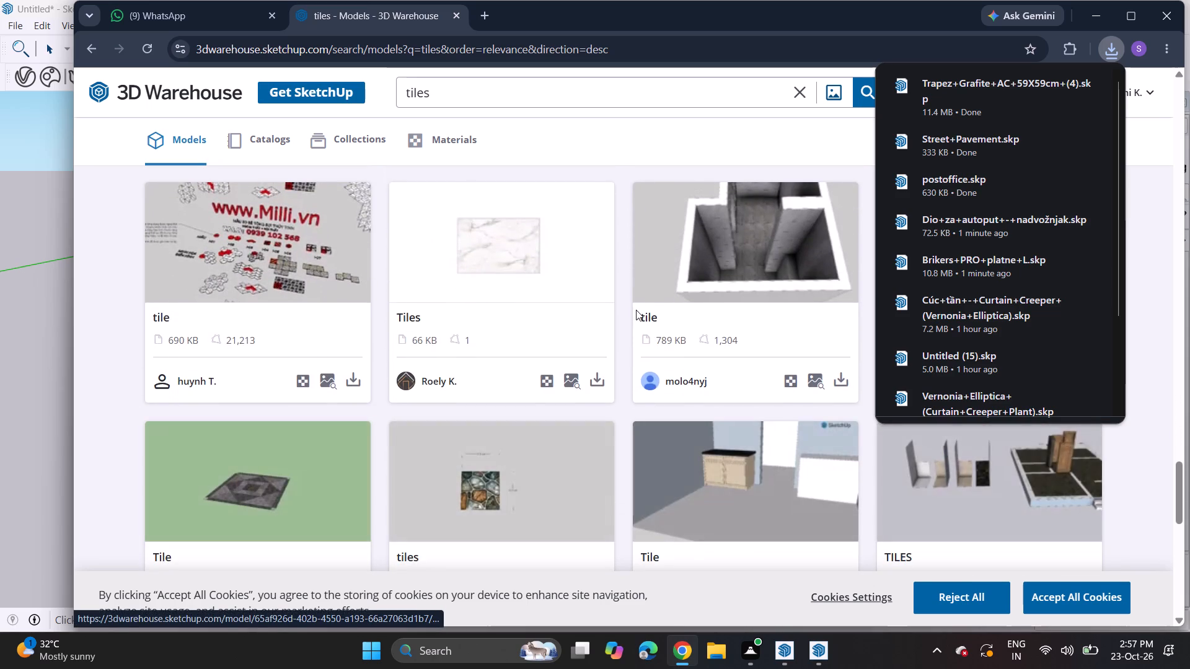
{"action": "scroll", "coordinate": [636, 310], "scroll_direction": "down", "scroll_amount": 8}
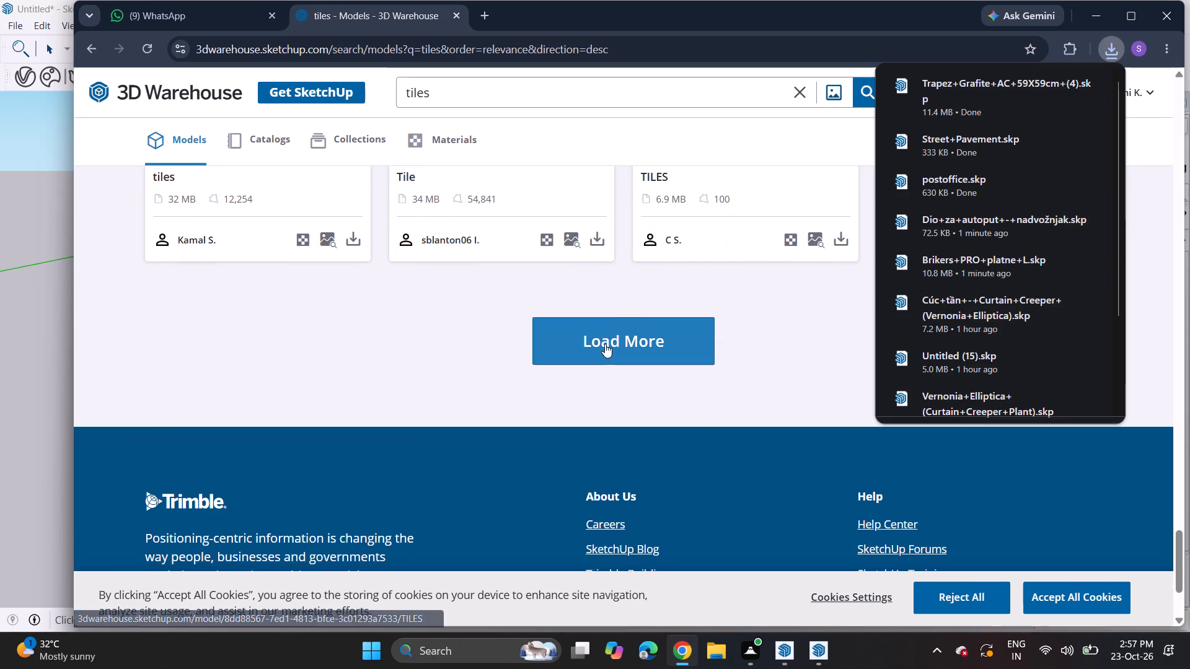
{"action": "left_click", "coordinate": [605, 344]}
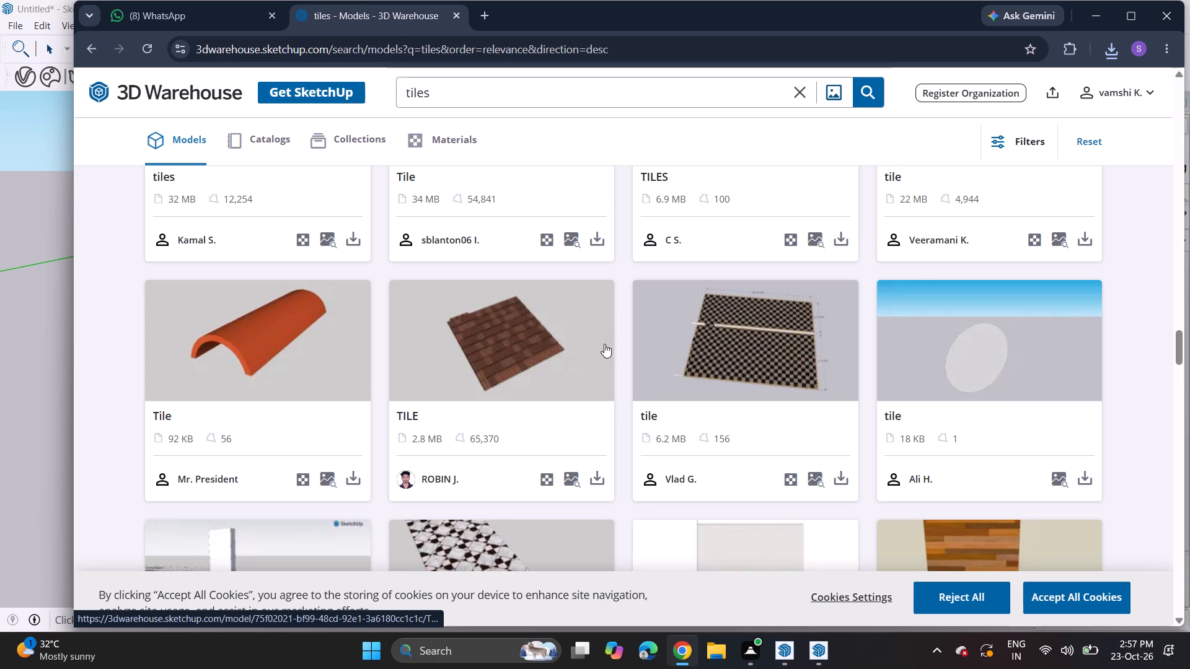
{"action": "scroll", "coordinate": [519, 345], "scroll_direction": "down", "scroll_amount": 9}
{"action": "scroll", "coordinate": [527, 339], "scroll_direction": "up", "scroll_amount": 2}
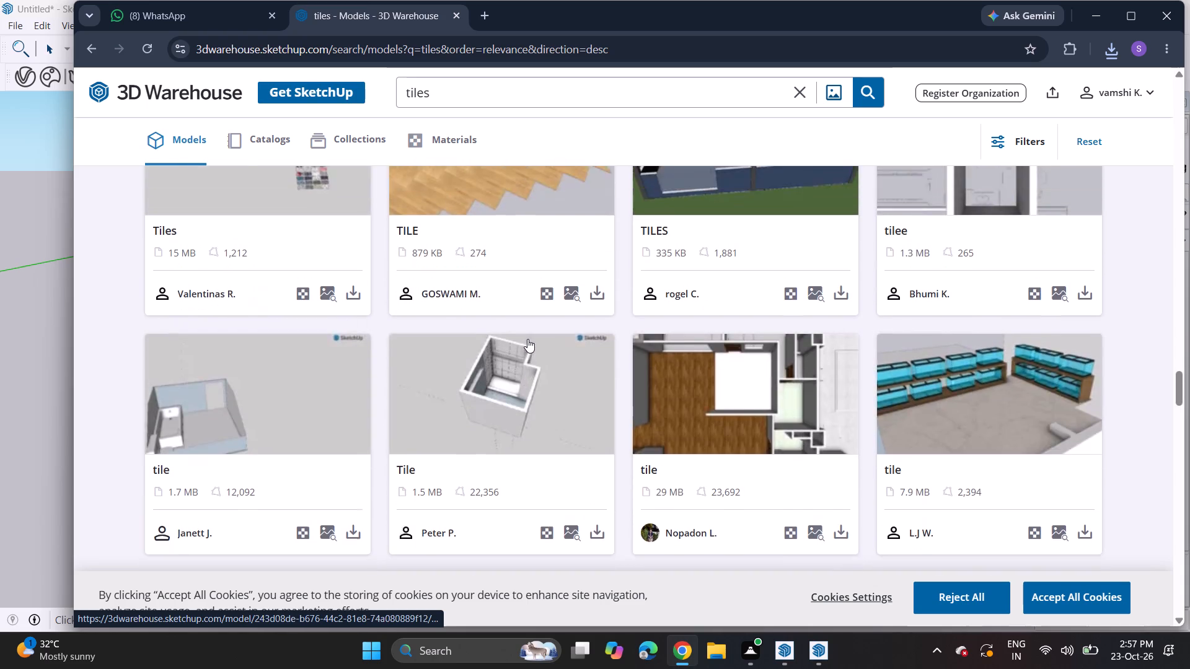
{"action": "scroll", "coordinate": [527, 339], "scroll_direction": "up", "scroll_amount": 3}
{"action": "scroll", "coordinate": [534, 333], "scroll_direction": "down", "scroll_amount": 11}
{"action": "scroll", "coordinate": [537, 333], "scroll_direction": "up", "scroll_amount": 7}
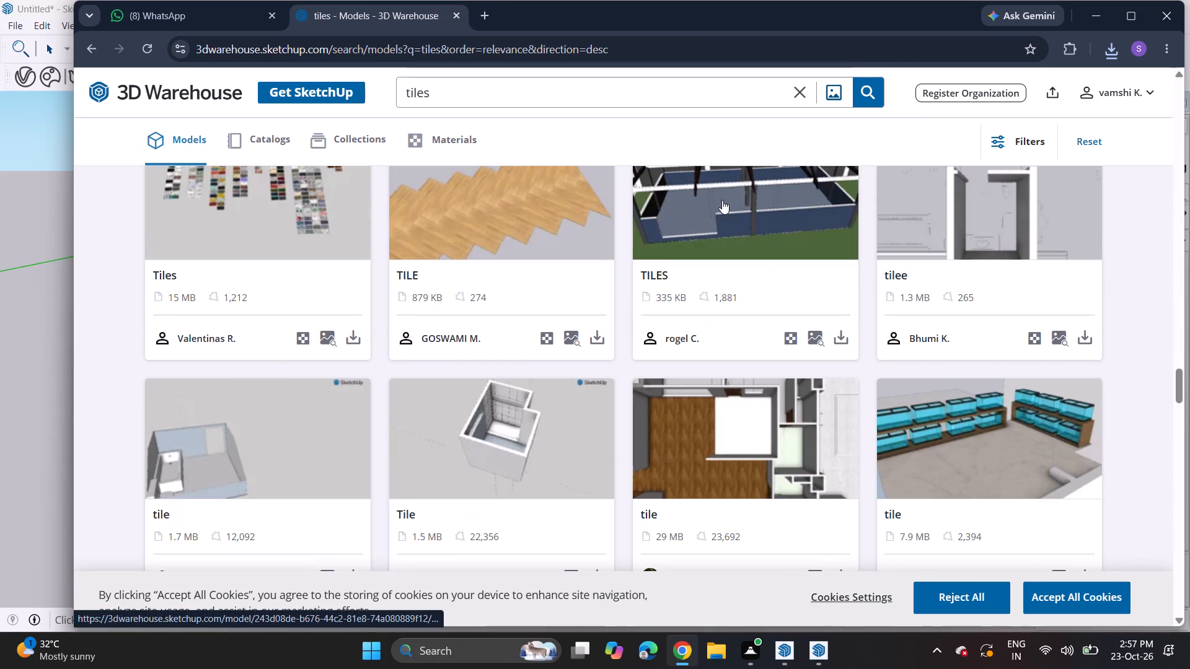
Replace the tiles search with a 3D Warehouse model search for "foot path".
{"action": "left_click", "coordinate": [803, 92]}
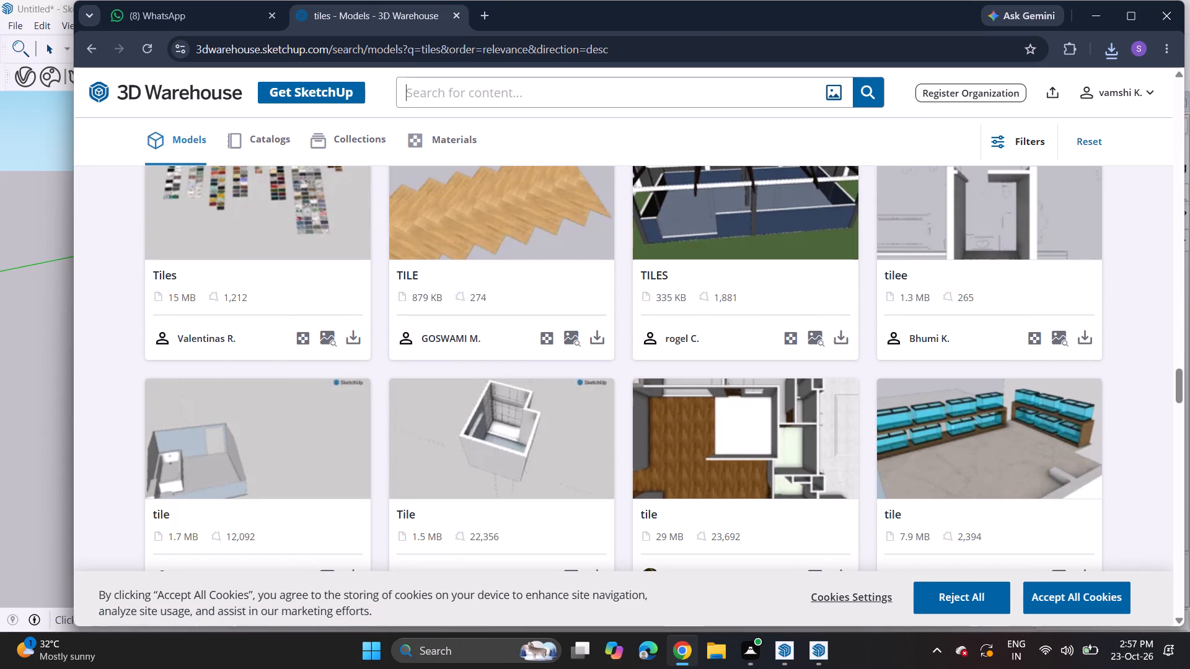
{"action": "type", "text": "foot"}
{"action": "key", "text": "space"}
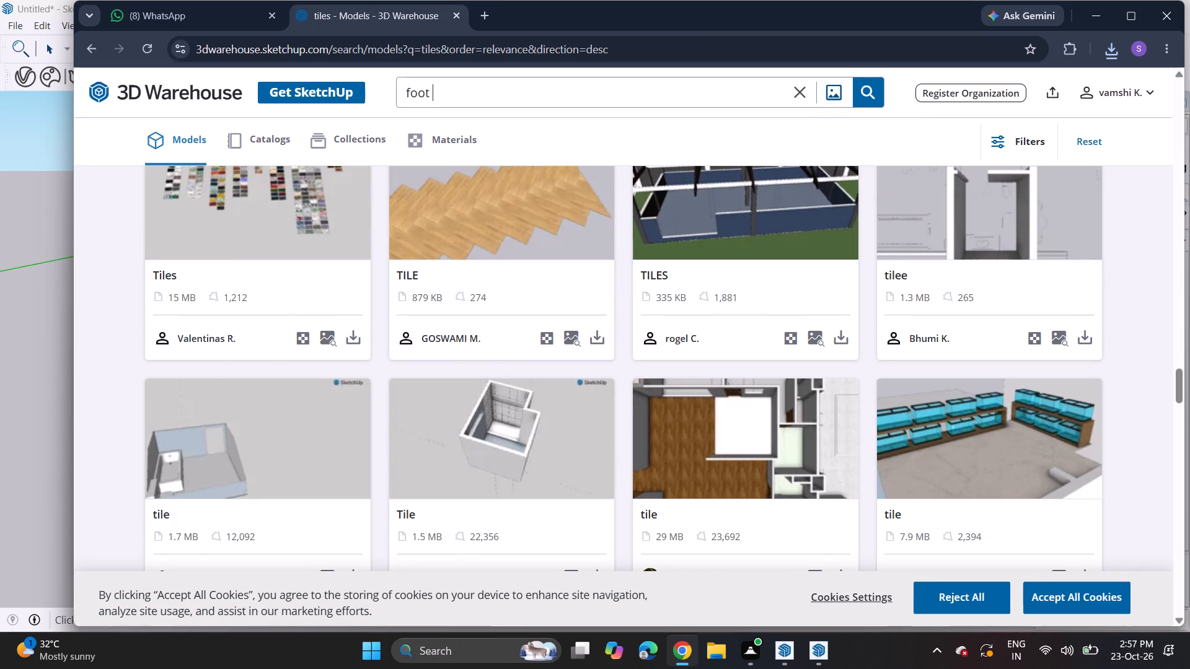
{"action": "type", "text": "path"}
{"action": "key", "text": "Return"}
Look through the first batch of foot path results for a usable pavement model.
{"action": "scroll", "coordinate": [784, 213], "scroll_direction": "up", "scroll_amount": 9}
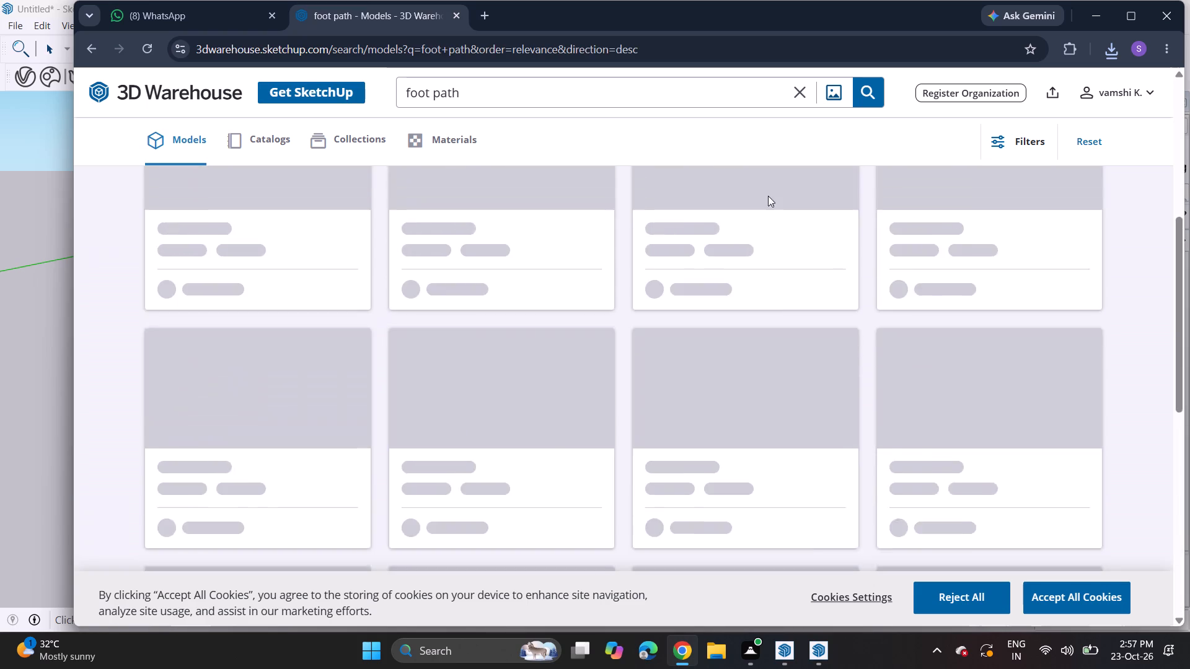
{"action": "scroll", "coordinate": [768, 196], "scroll_direction": "up", "scroll_amount": 8}
{"action": "scroll", "coordinate": [743, 235], "scroll_direction": "down", "scroll_amount": 1}
{"action": "scroll", "coordinate": [743, 235], "scroll_direction": "up", "scroll_amount": 1}
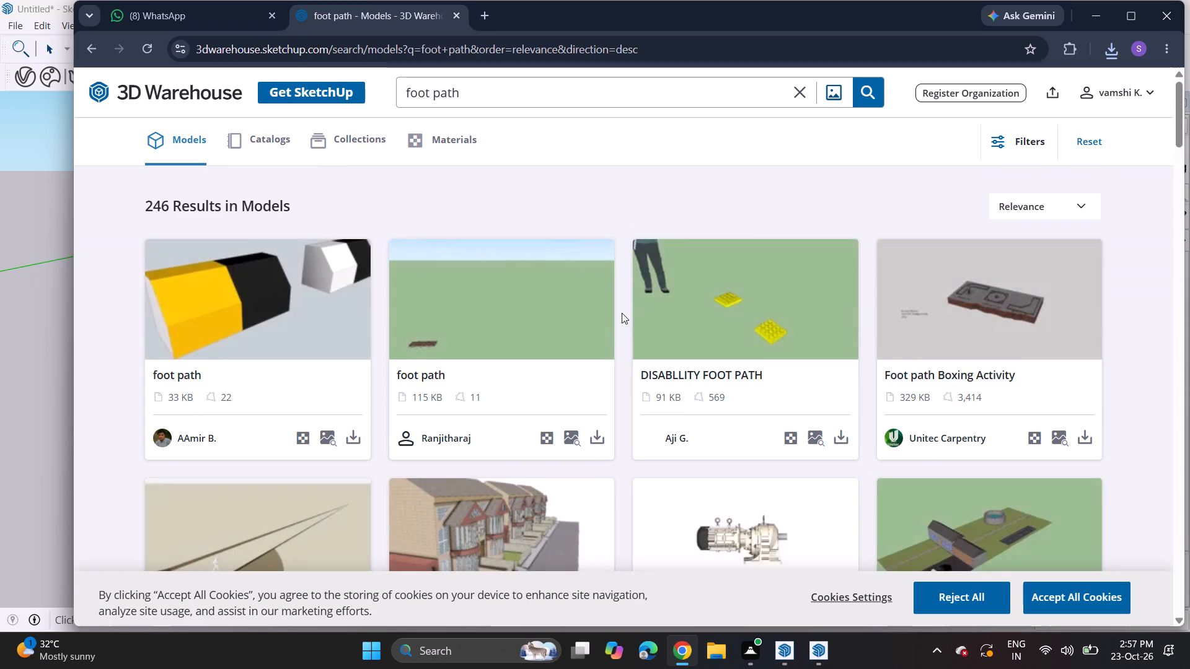
{"action": "scroll", "coordinate": [622, 313], "scroll_direction": "down", "scroll_amount": 7}
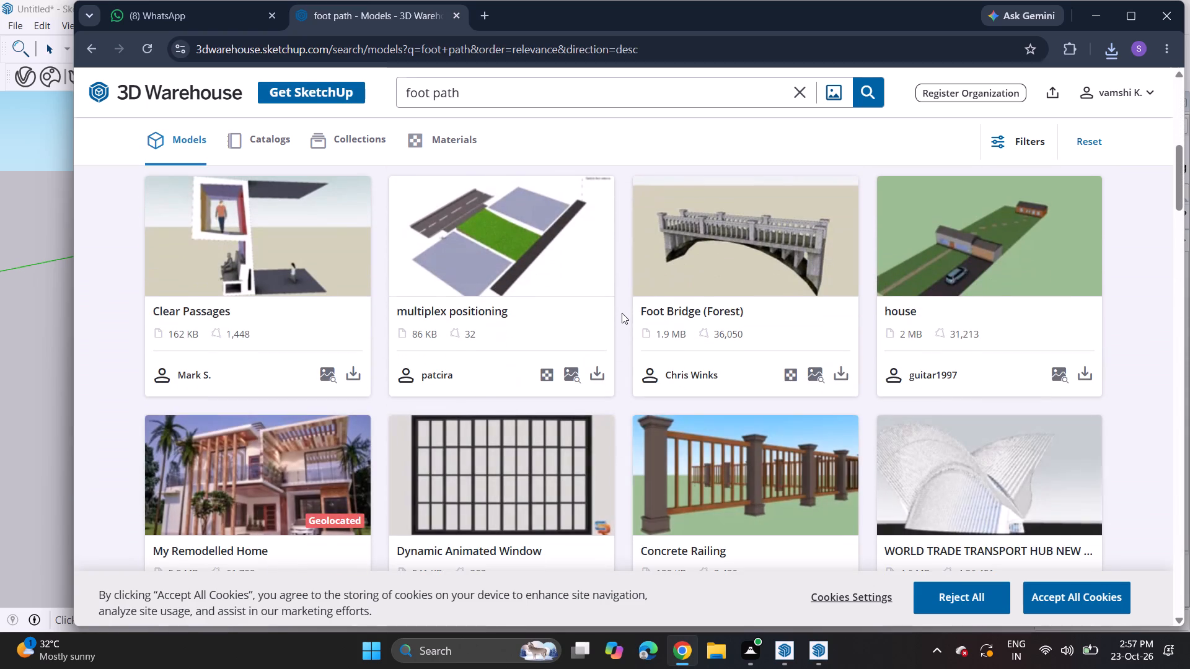
{"action": "scroll", "coordinate": [622, 312], "scroll_direction": "down", "scroll_amount": 5}
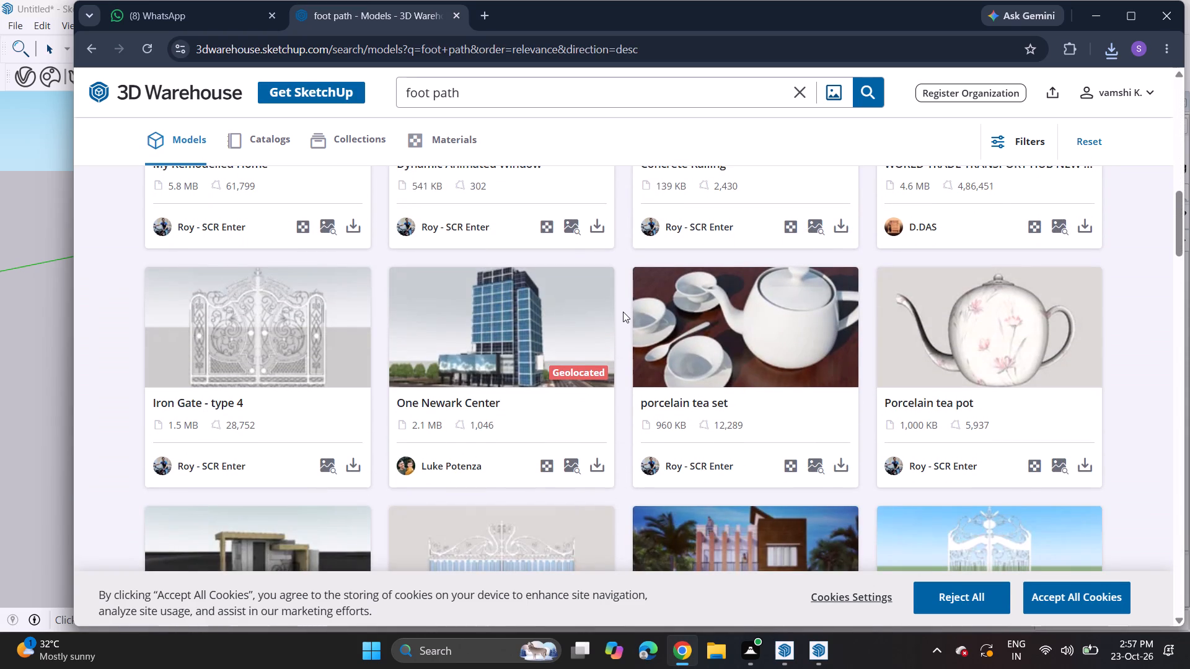
{"action": "scroll", "coordinate": [623, 312], "scroll_direction": "down", "scroll_amount": 9}
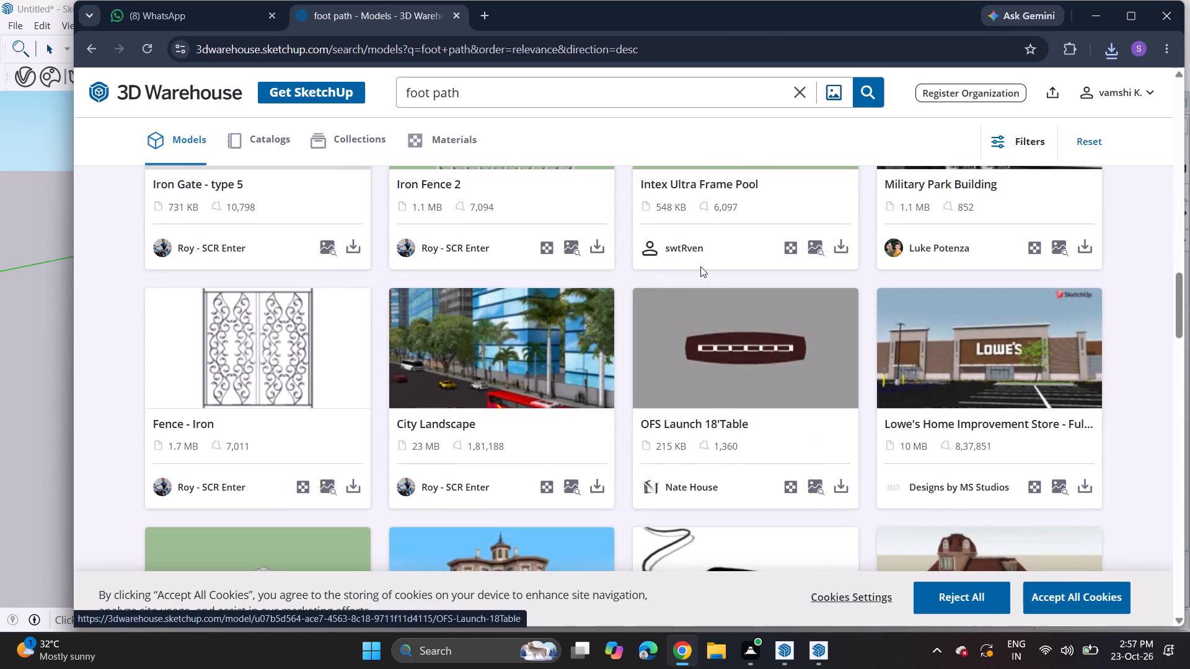
{"action": "scroll", "coordinate": [695, 278], "scroll_direction": "down", "scroll_amount": 6}
{"action": "scroll", "coordinate": [696, 372], "scroll_direction": "down", "scroll_amount": 9}
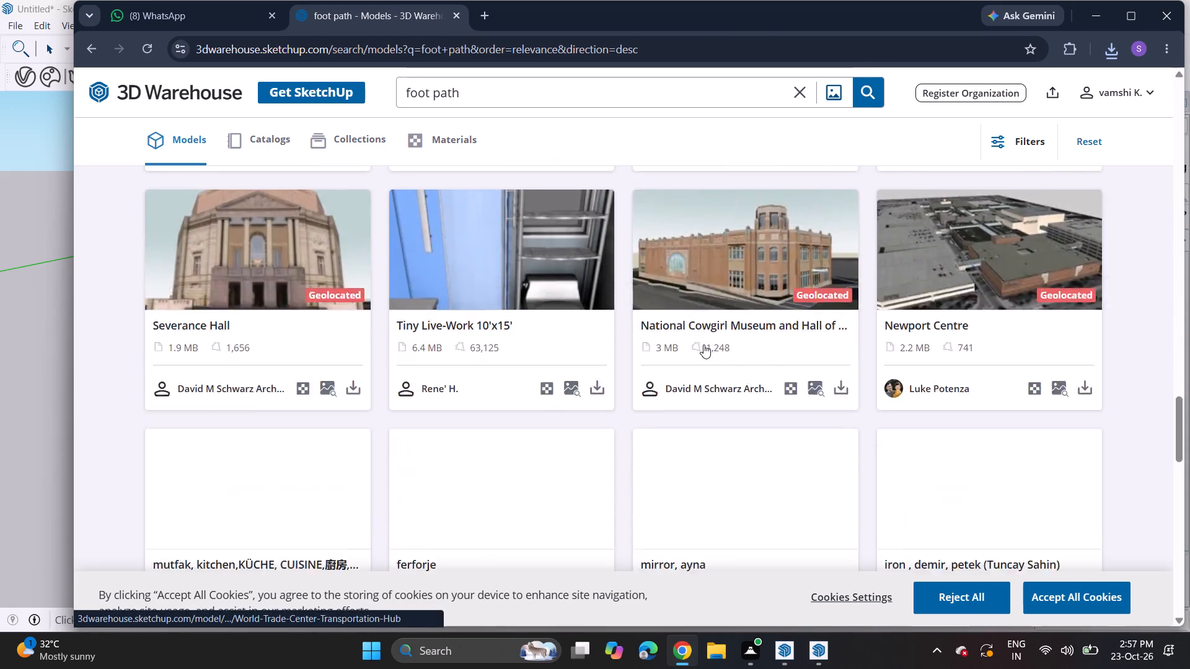
{"action": "scroll", "coordinate": [712, 336], "scroll_direction": "down", "scroll_amount": 4}
{"action": "scroll", "coordinate": [712, 336], "scroll_direction": "up", "scroll_amount": 1}
{"action": "scroll", "coordinate": [712, 336], "scroll_direction": "down", "scroll_amount": 1}
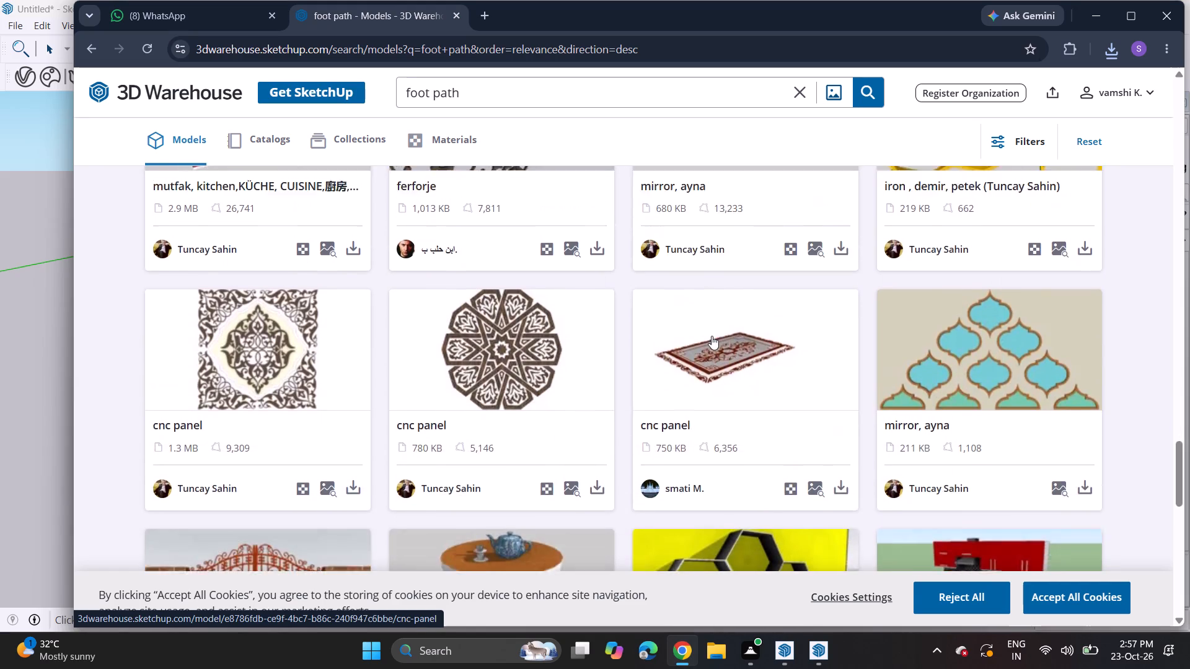
{"action": "scroll", "coordinate": [712, 336], "scroll_direction": "down", "scroll_amount": 12}
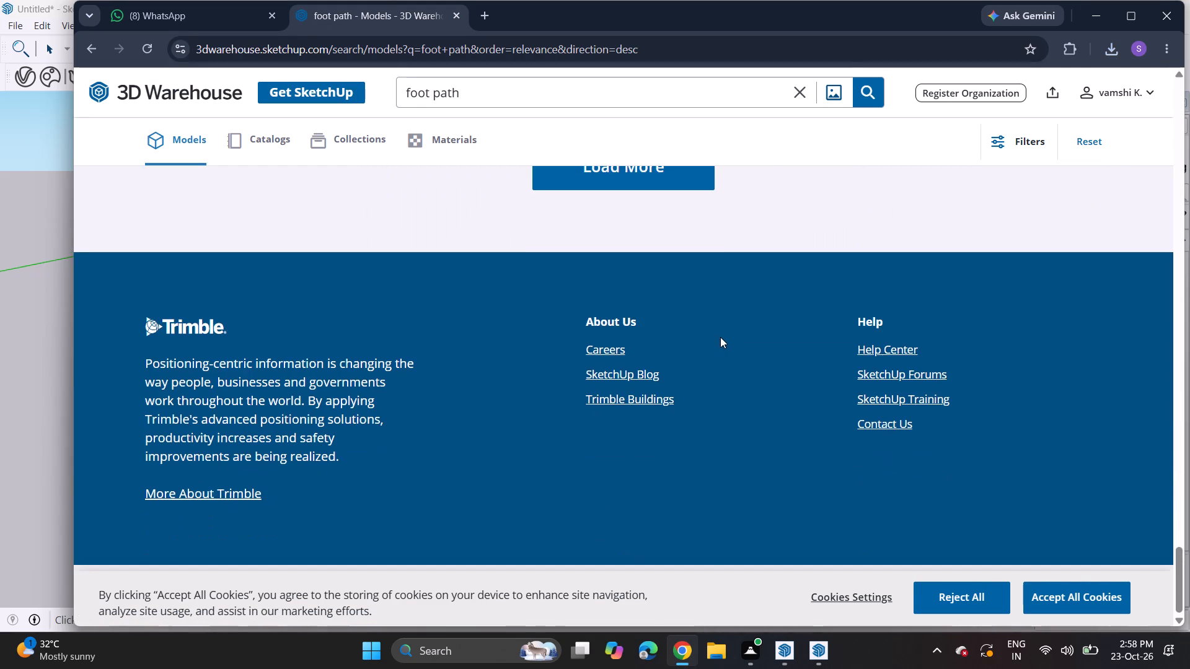
{"action": "scroll", "coordinate": [720, 337], "scroll_direction": "up", "scroll_amount": 6}
Switch to SketchUp, import the downloaded "Trapez+Grafite+AC+59X59cm+(4)" tile and place it on the driveway in front of the carport.
{"action": "left_click", "coordinate": [1093, 6]}
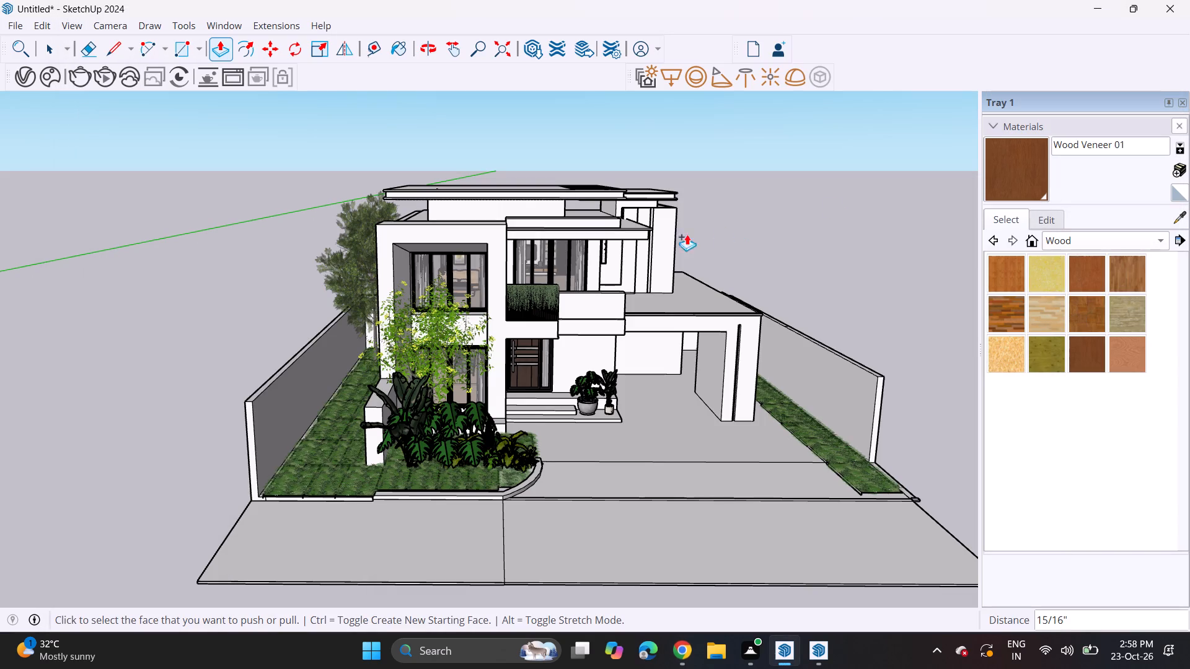
{"action": "left_click", "coordinate": [15, 22]}
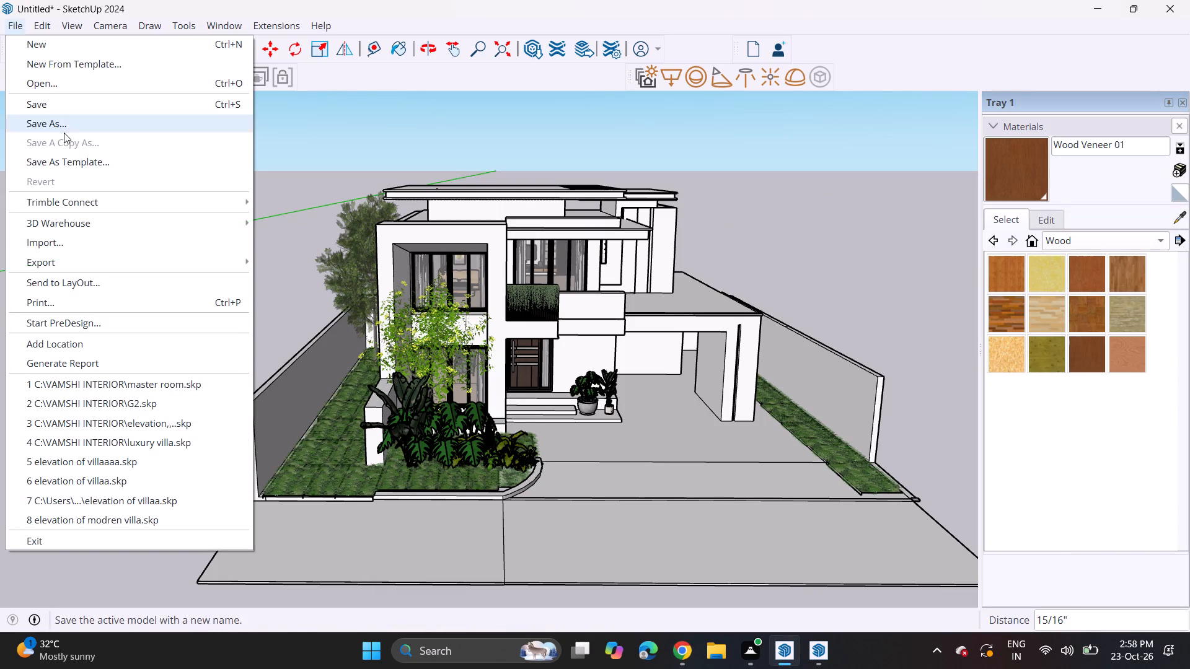
{"action": "left_click", "coordinate": [53, 245]}
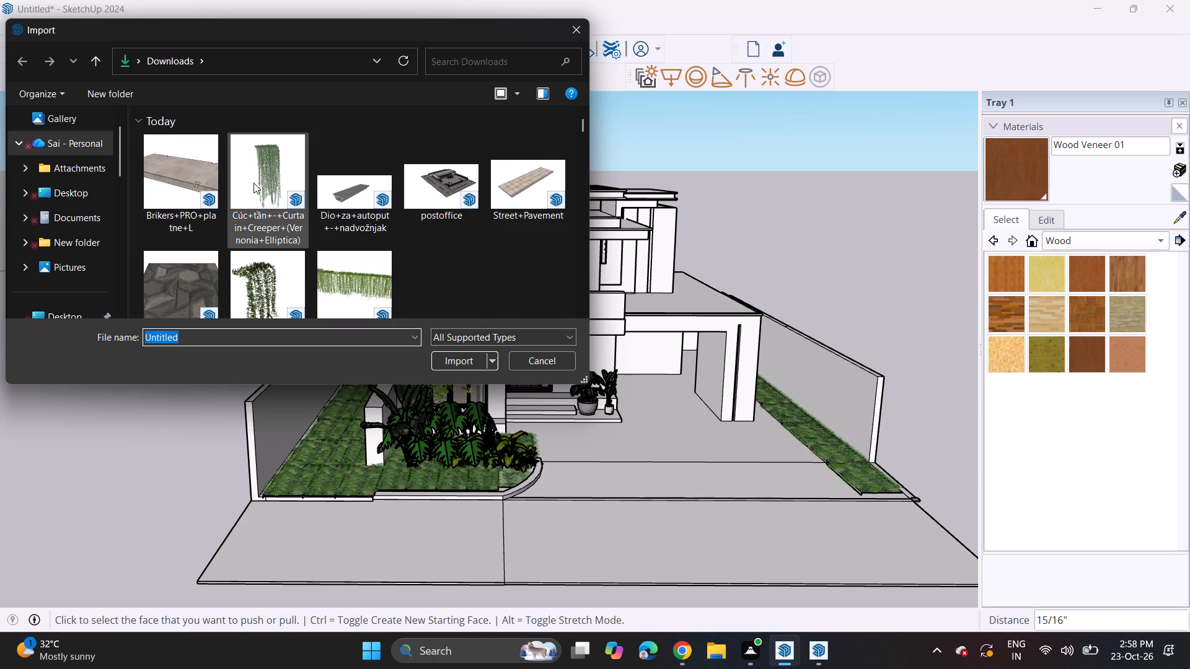
{"action": "scroll", "coordinate": [545, 209], "scroll_direction": "up", "scroll_amount": 5}
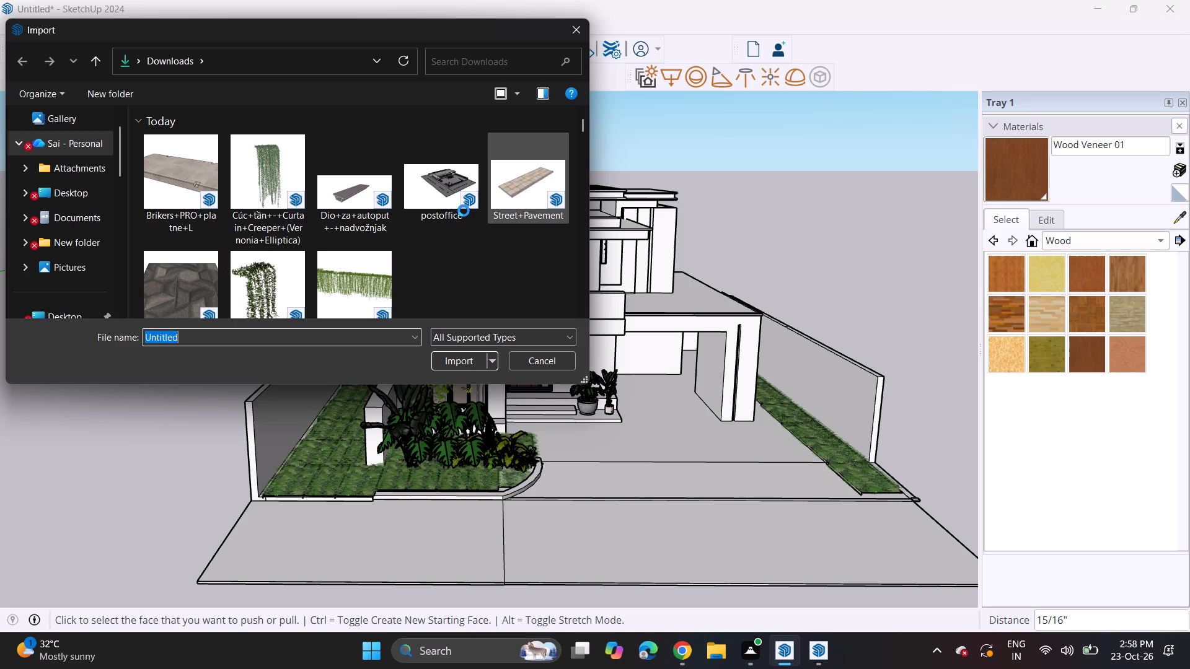
{"action": "scroll", "coordinate": [327, 255], "scroll_direction": "down", "scroll_amount": 4}
{"action": "scroll", "coordinate": [423, 208], "scroll_direction": "down", "scroll_amount": 3}
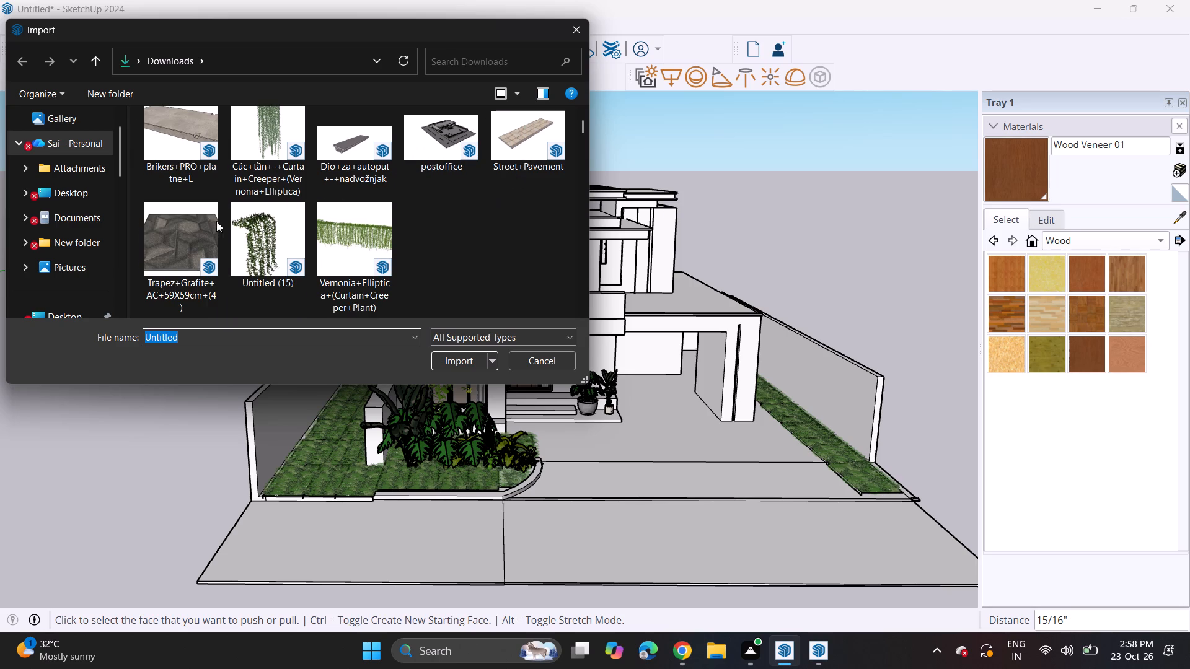
{"action": "left_click", "coordinate": [178, 245]}
{"action": "left_click", "coordinate": [457, 359]}
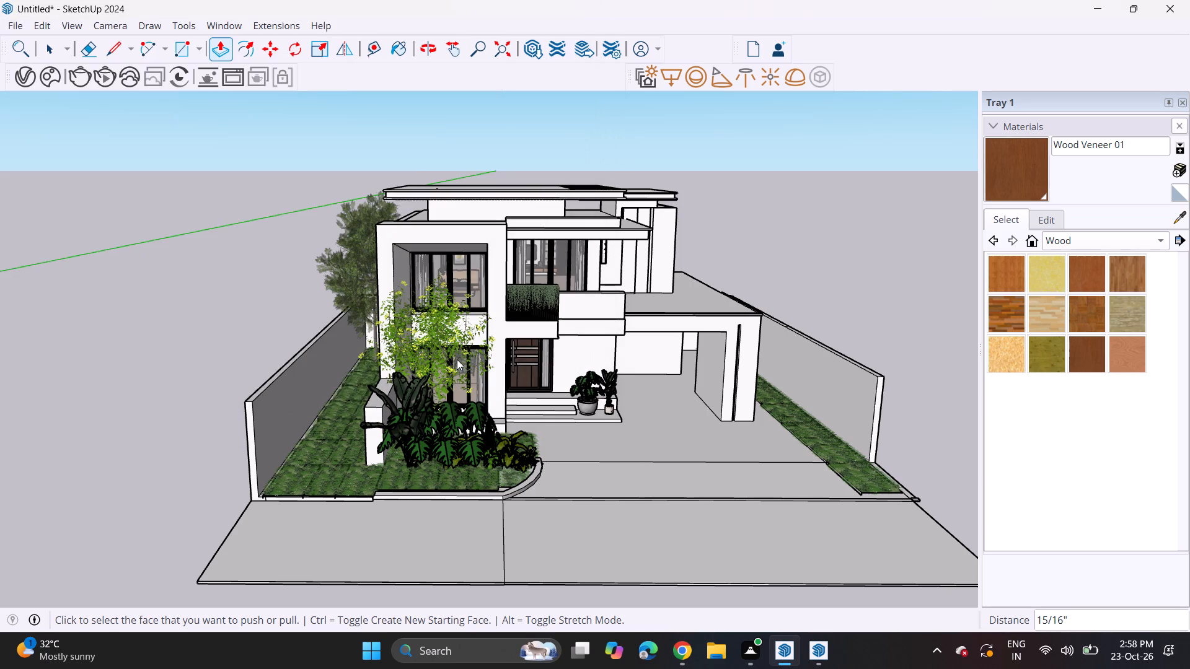
{"action": "left_click", "coordinate": [747, 361]}
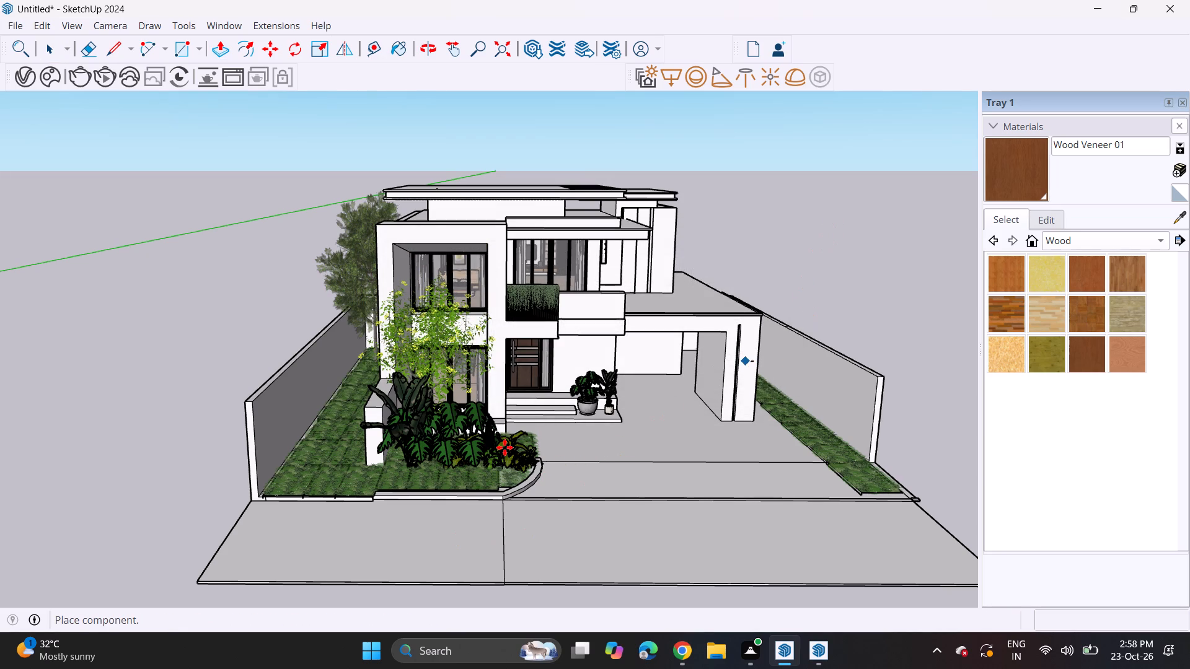
{"action": "scroll", "coordinate": [505, 447], "scroll_direction": "down", "scroll_amount": 13}
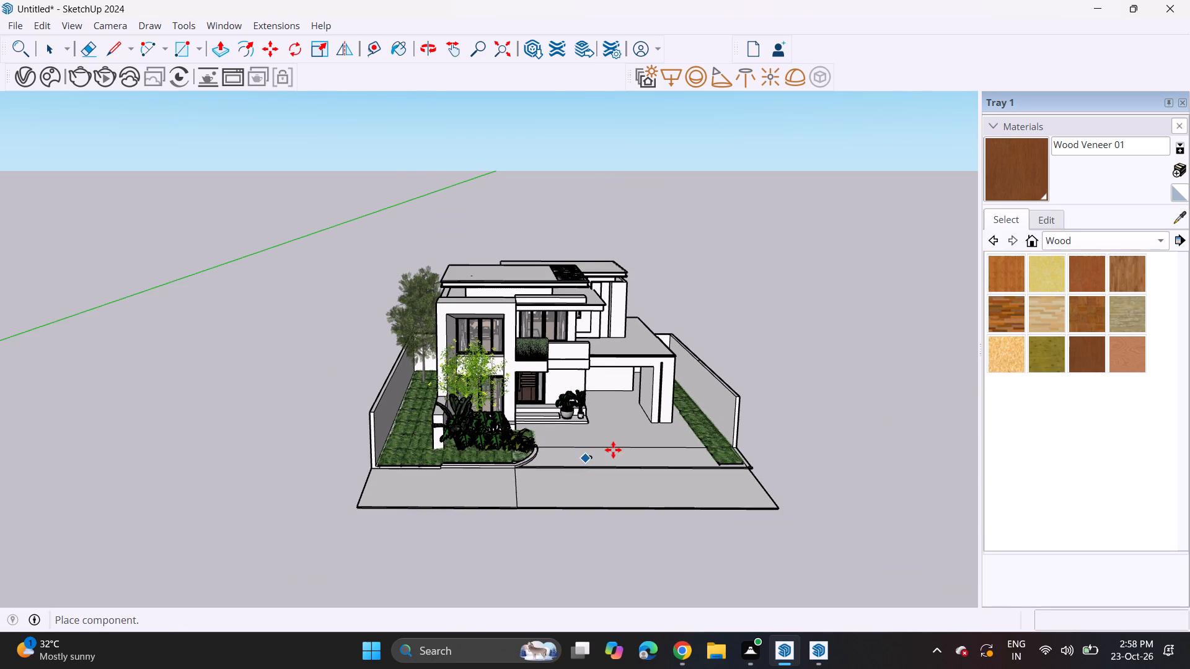
{"action": "scroll", "coordinate": [613, 451], "scroll_direction": "up", "scroll_amount": 19}
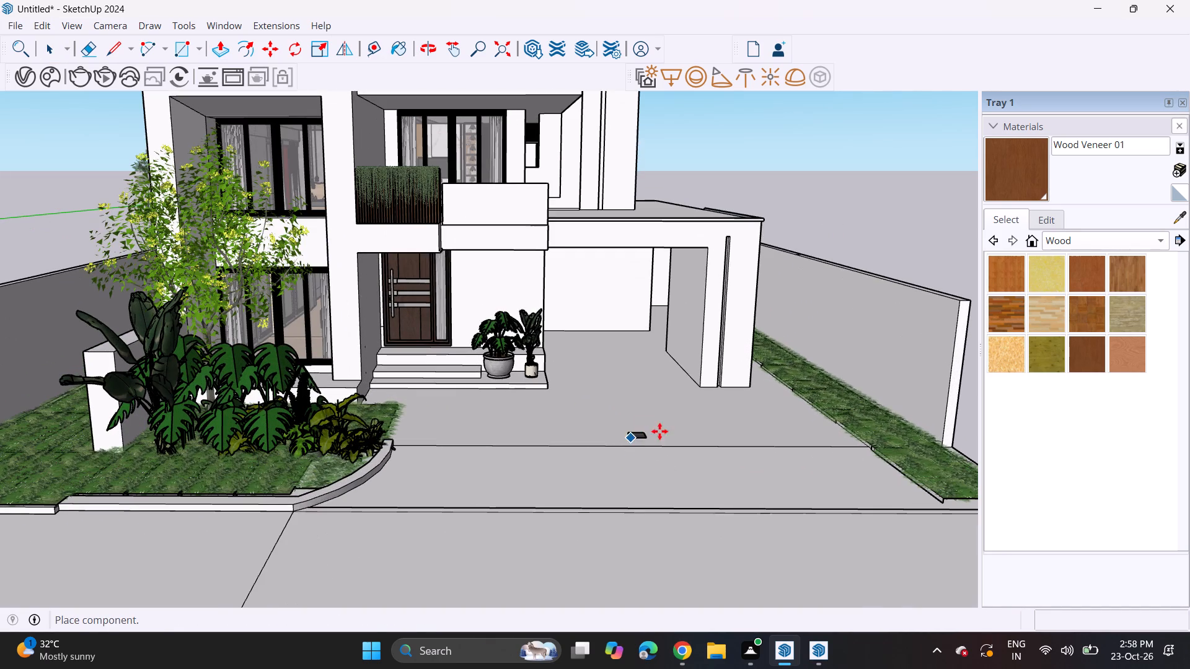
{"action": "left_click", "coordinate": [773, 446]}
Scale the placed dark grey tile up uniformly by a factor of about 10.28 on the driveway.
{"action": "left_click", "coordinate": [312, 51]}
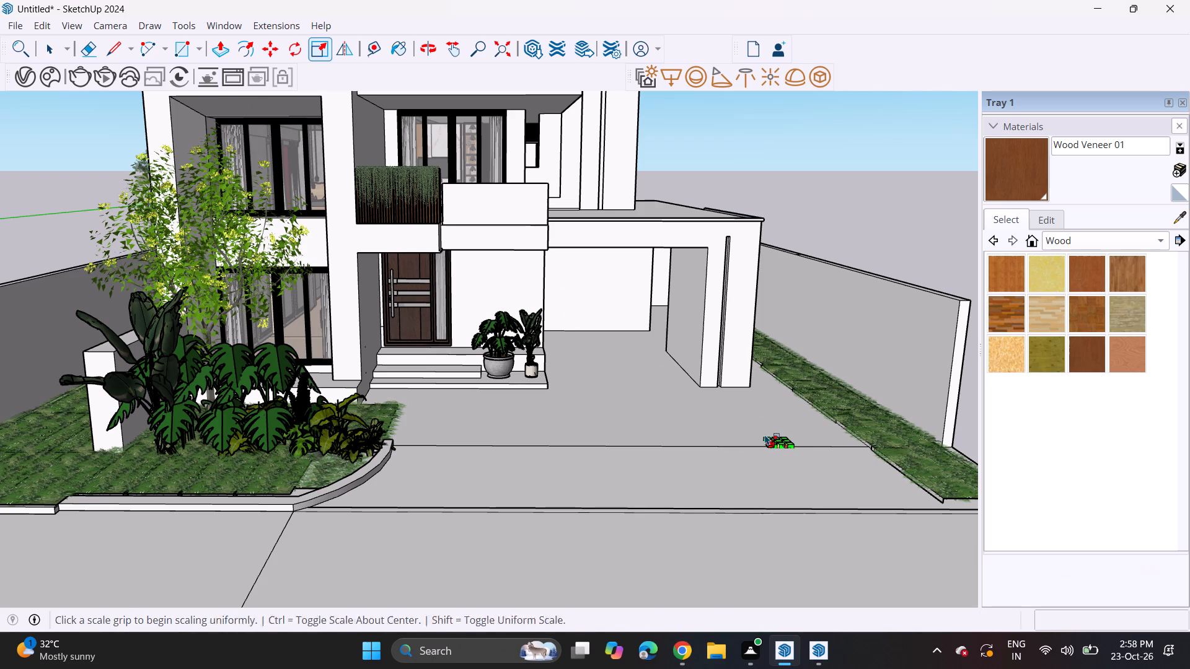
{"action": "scroll", "coordinate": [762, 434], "scroll_direction": "up", "scroll_amount": 13}
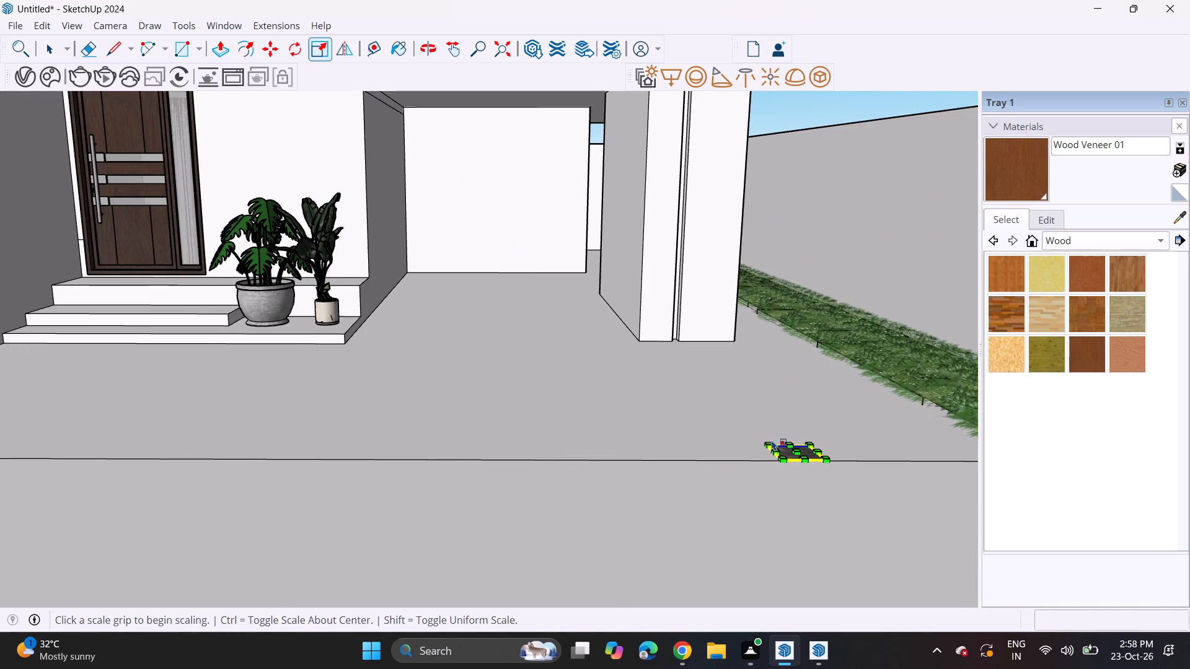
{"action": "left_click", "coordinate": [770, 445]}
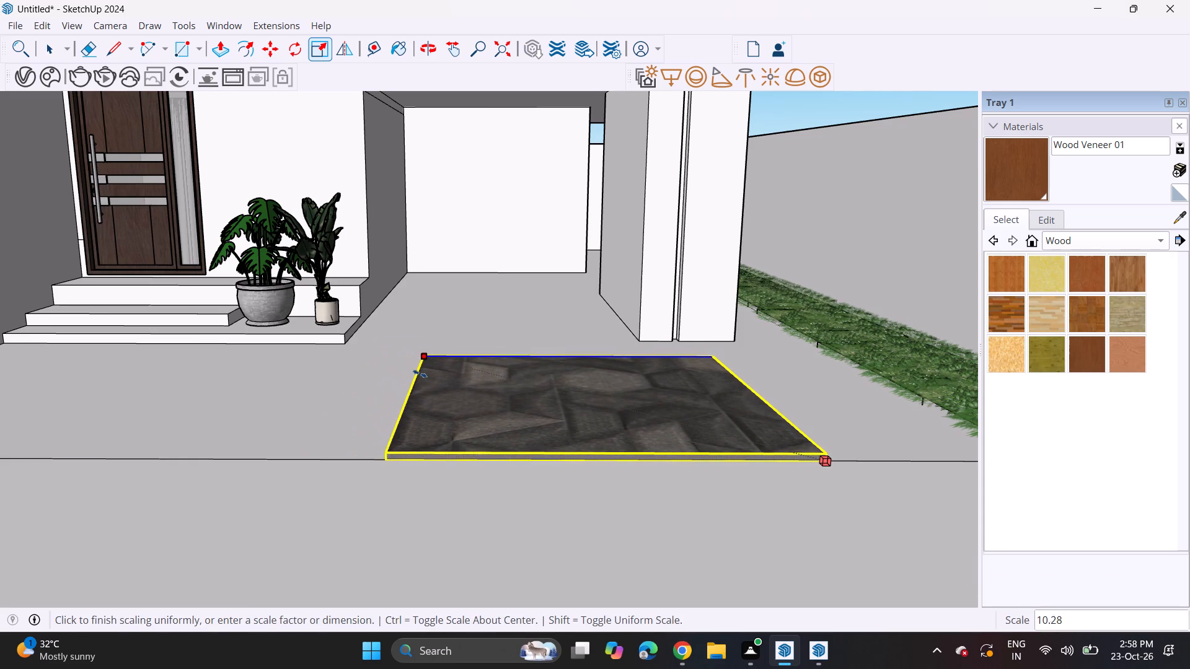
{"action": "left_click", "coordinate": [420, 374]}
{"action": "middle_click_drag", "start_coordinate": [729, 347], "coordinate": [697, 406]}
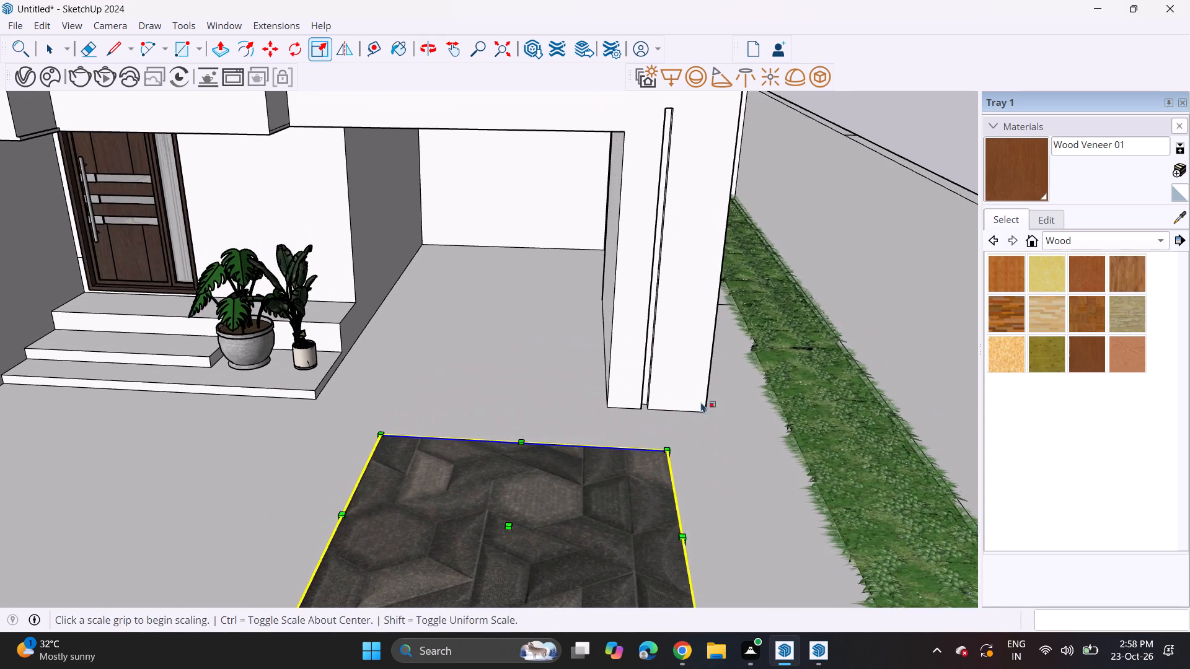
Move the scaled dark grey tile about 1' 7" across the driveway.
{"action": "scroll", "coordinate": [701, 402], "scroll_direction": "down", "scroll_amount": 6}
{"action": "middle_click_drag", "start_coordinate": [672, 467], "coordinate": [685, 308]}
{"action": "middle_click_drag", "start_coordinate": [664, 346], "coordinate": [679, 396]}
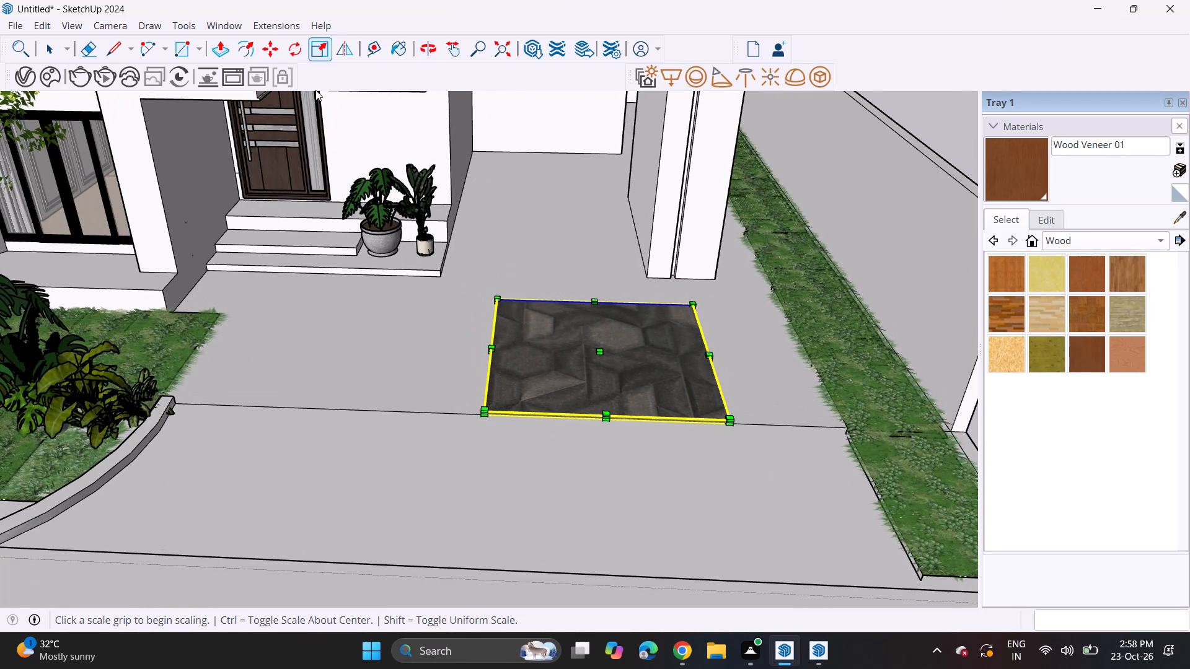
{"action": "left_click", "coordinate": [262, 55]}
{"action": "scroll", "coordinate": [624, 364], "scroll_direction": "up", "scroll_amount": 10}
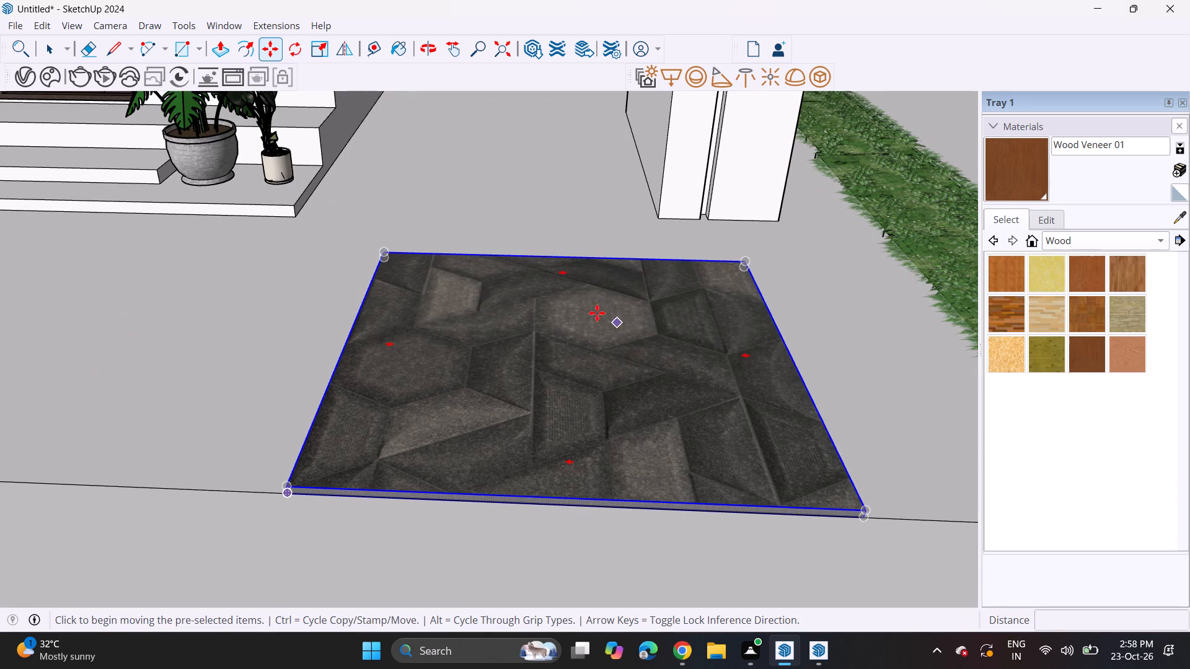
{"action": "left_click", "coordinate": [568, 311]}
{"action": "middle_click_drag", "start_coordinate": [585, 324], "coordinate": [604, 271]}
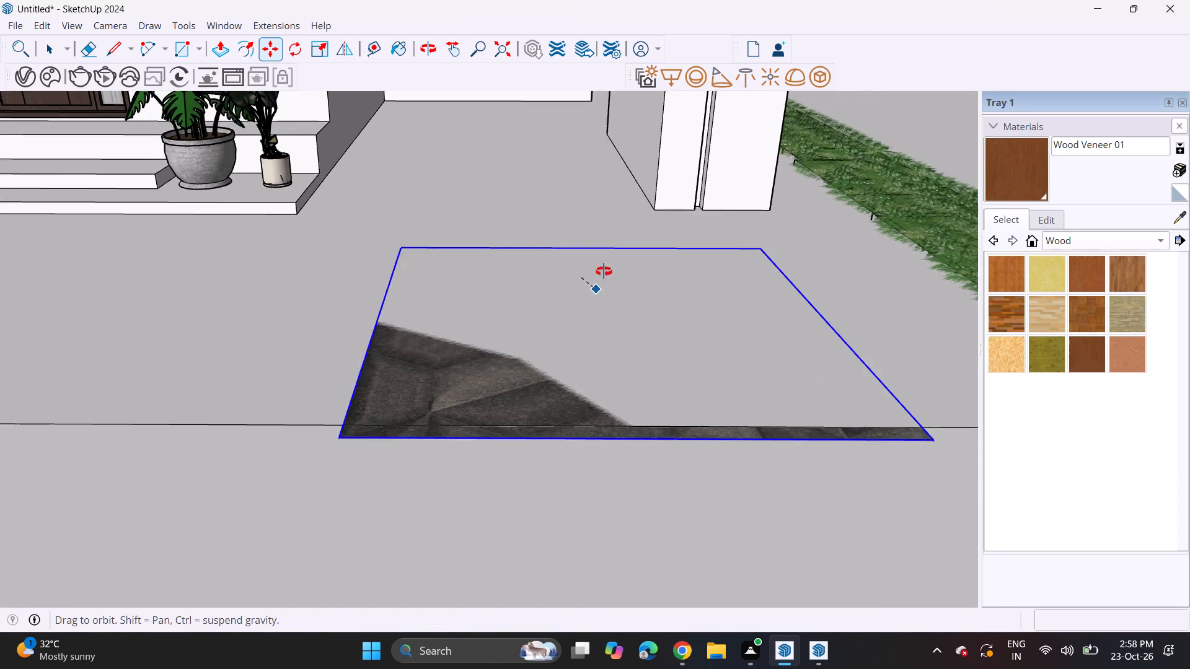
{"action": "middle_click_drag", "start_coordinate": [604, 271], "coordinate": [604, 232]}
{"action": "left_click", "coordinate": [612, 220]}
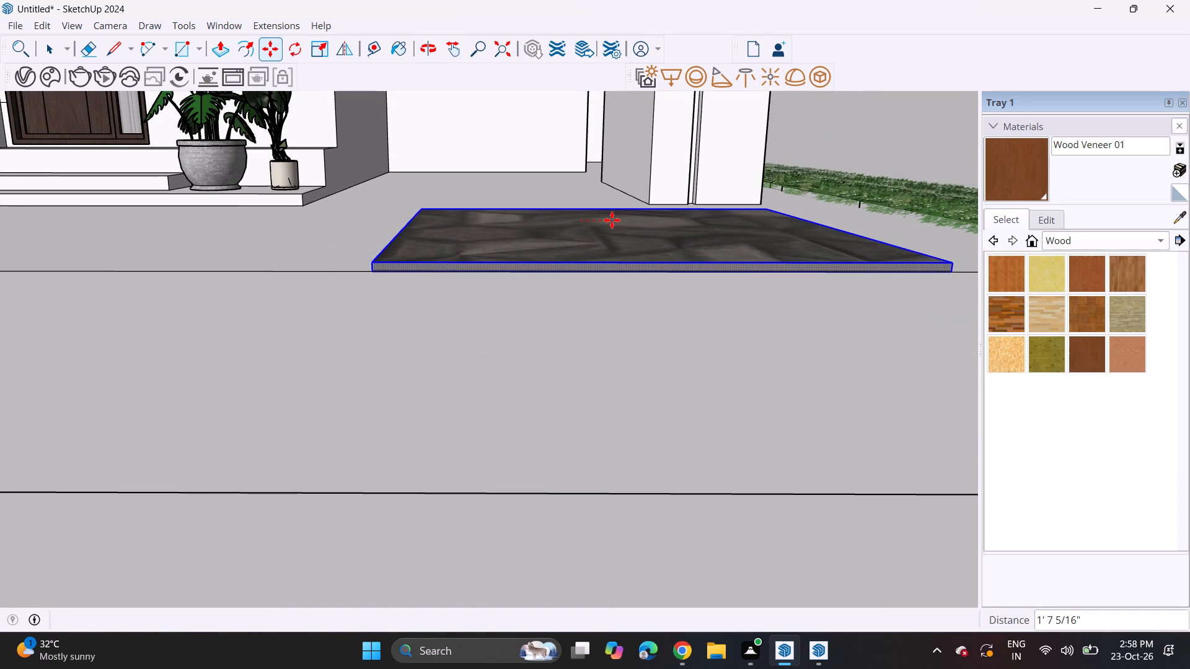
Move the tile by its back corner into the carport's rear floor corner on the entrance-door side.
{"action": "scroll", "coordinate": [599, 228], "scroll_direction": "down", "scroll_amount": 6}
{"action": "middle_click_drag", "start_coordinate": [589, 232], "coordinate": [590, 350]}
{"action": "scroll", "coordinate": [471, 287], "scroll_direction": "up", "scroll_amount": 4}
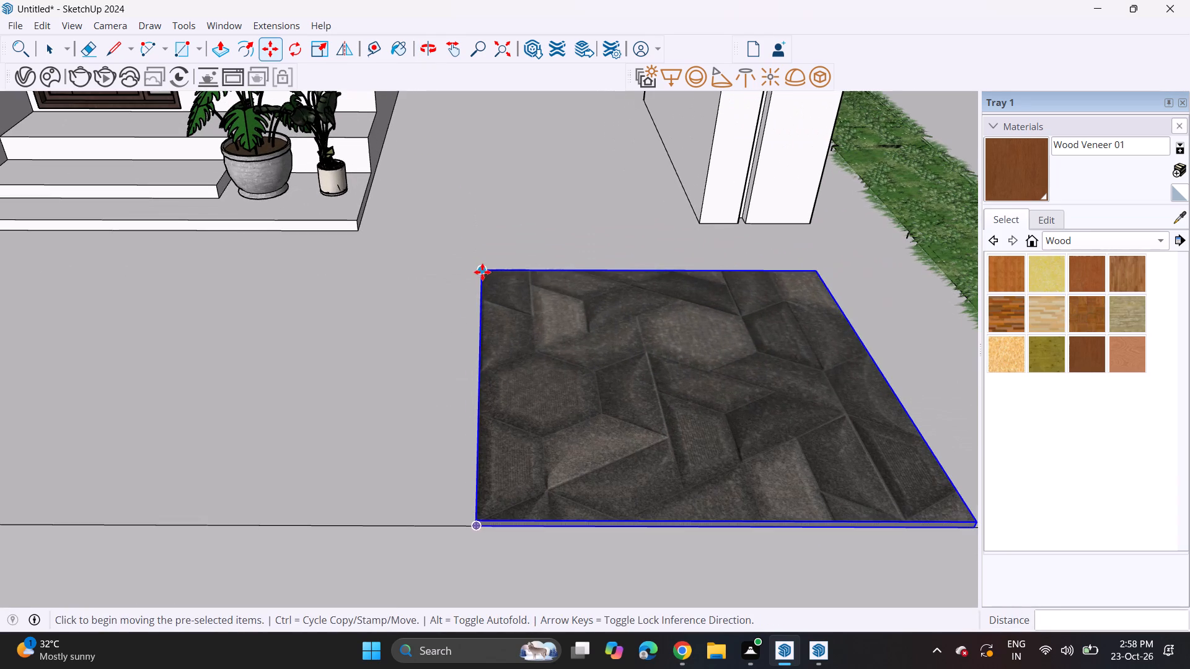
{"action": "left_click", "coordinate": [482, 272]}
{"action": "middle_click_drag", "start_coordinate": [470, 199], "coordinate": [539, 359], "text": "shift"}
{"action": "scroll", "coordinate": [464, 240], "scroll_direction": "up", "scroll_amount": 1}
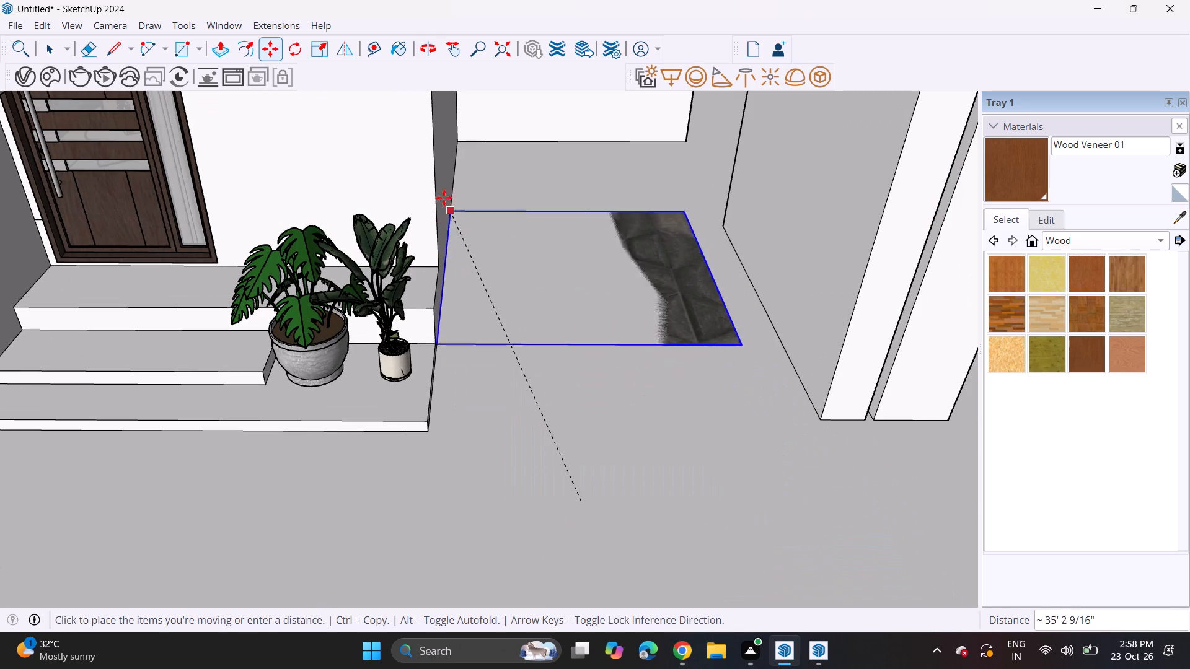
{"action": "left_click", "coordinate": [464, 141]}
Raise the tile about 3 7/8" so its lower corner meets the carport's rear floor corner.
{"action": "middle_click_drag", "start_coordinate": [503, 167], "coordinate": [488, 122]}
{"action": "scroll", "coordinate": [490, 127], "scroll_direction": "up", "scroll_amount": 1}
{"action": "scroll", "coordinate": [467, 172], "scroll_direction": "up", "scroll_amount": 18}
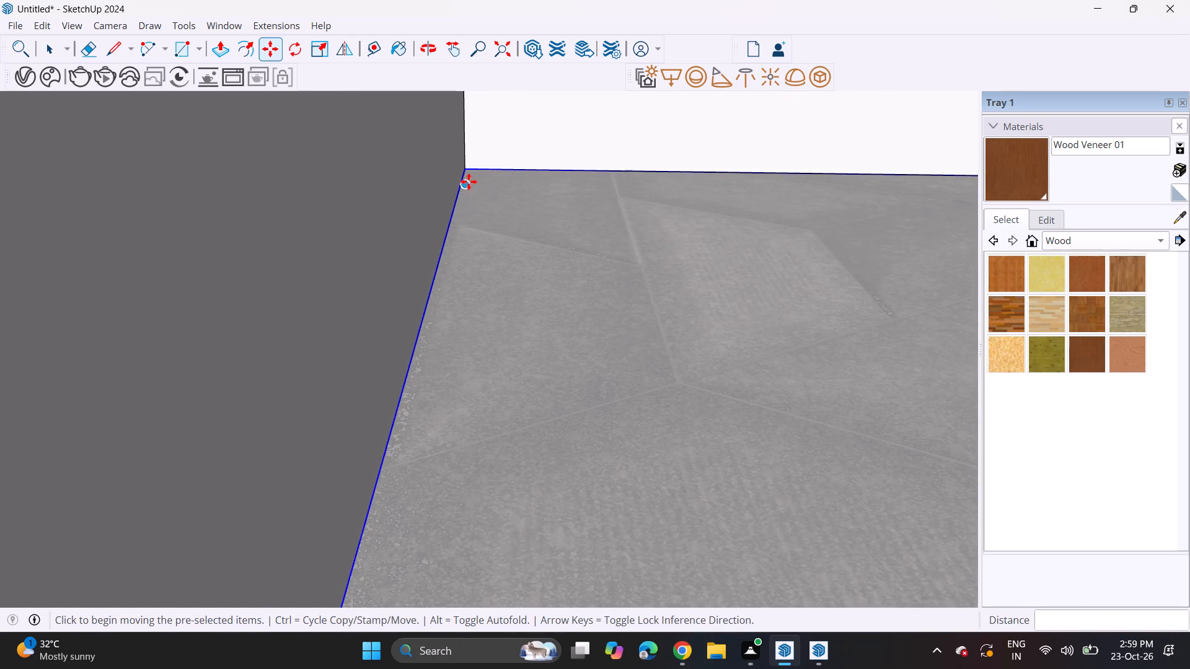
{"action": "left_click", "coordinate": [467, 190]}
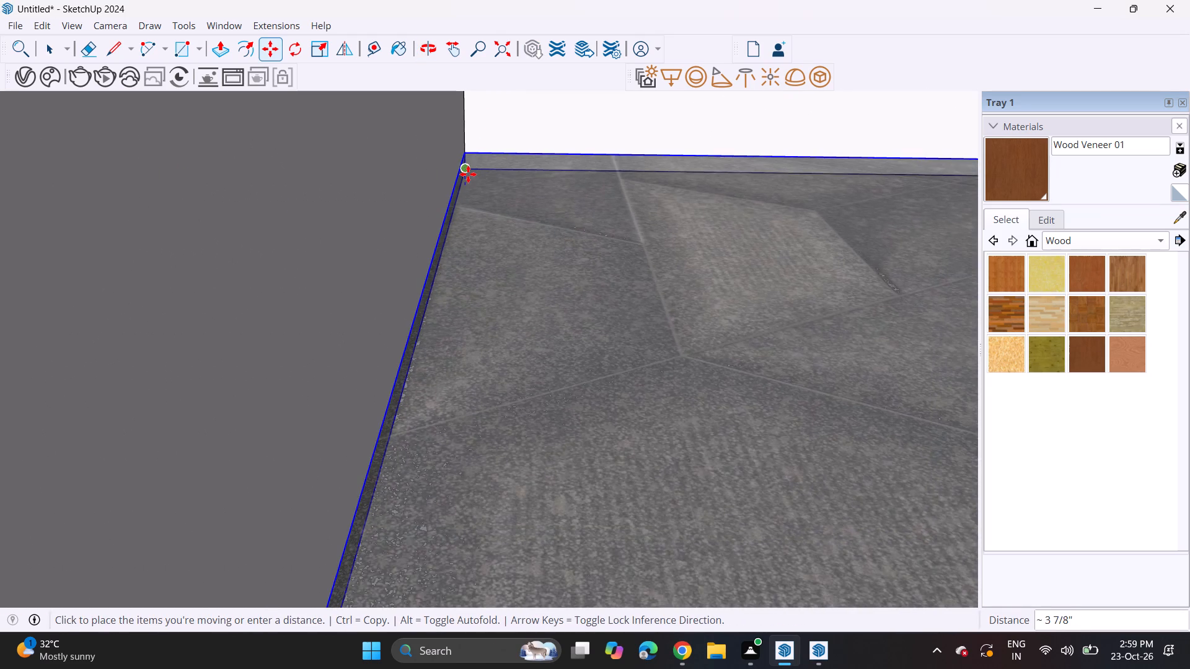
{"action": "left_click", "coordinate": [468, 174]}
{"action": "scroll", "coordinate": [485, 191], "scroll_direction": "down", "scroll_amount": 20}
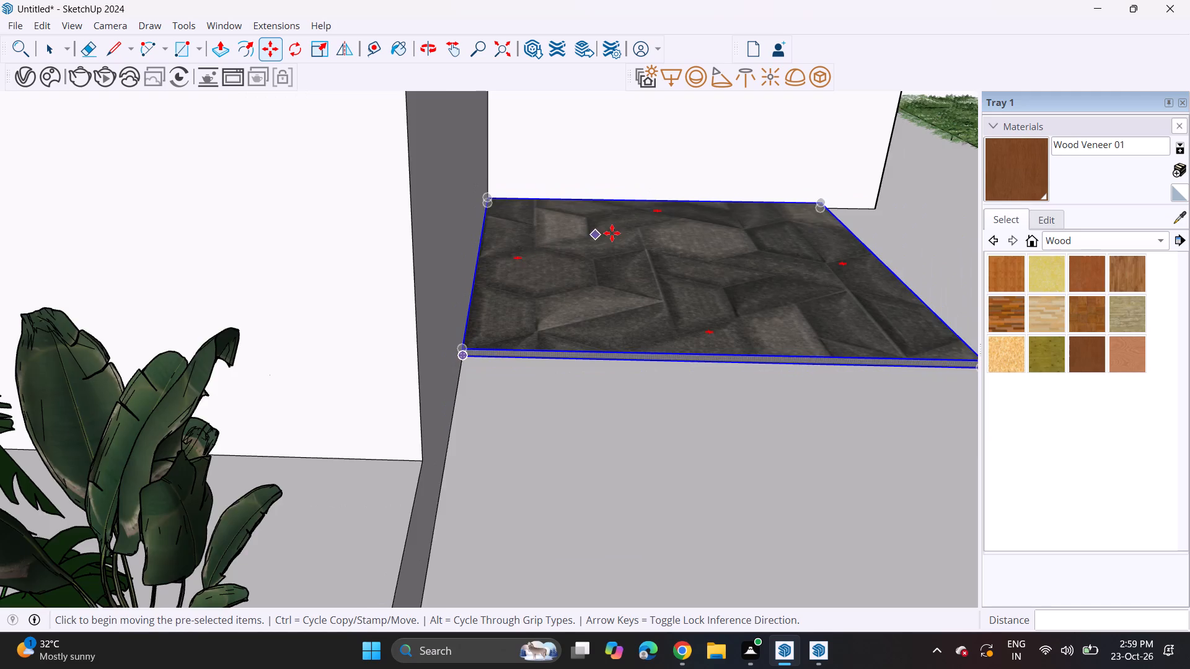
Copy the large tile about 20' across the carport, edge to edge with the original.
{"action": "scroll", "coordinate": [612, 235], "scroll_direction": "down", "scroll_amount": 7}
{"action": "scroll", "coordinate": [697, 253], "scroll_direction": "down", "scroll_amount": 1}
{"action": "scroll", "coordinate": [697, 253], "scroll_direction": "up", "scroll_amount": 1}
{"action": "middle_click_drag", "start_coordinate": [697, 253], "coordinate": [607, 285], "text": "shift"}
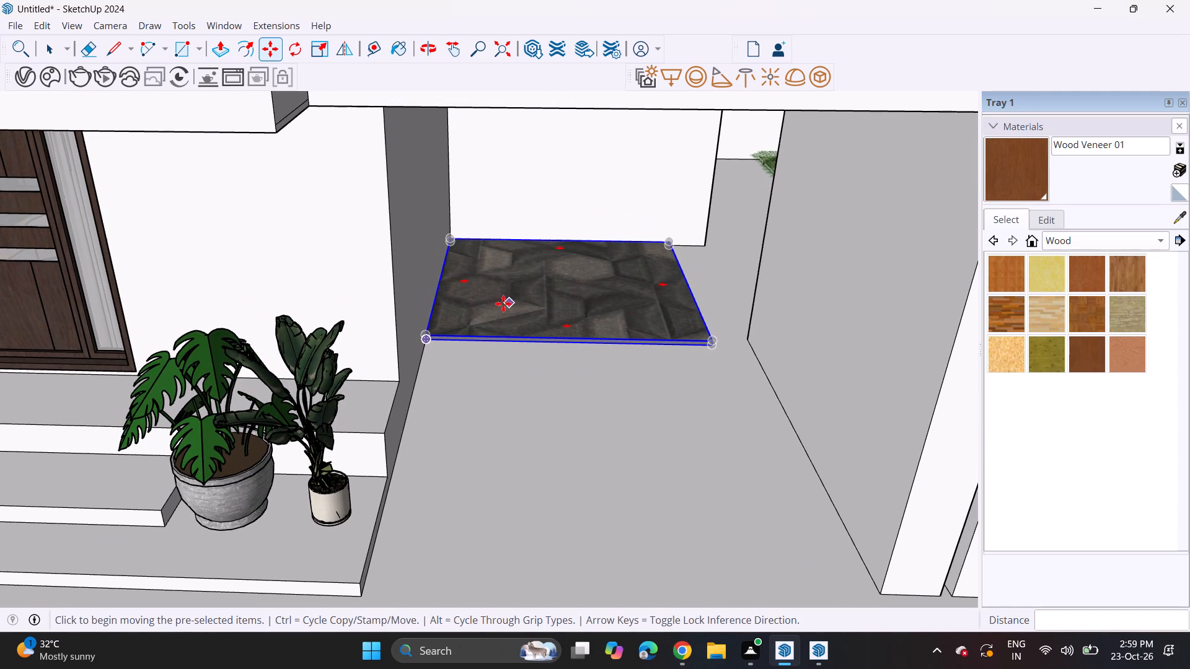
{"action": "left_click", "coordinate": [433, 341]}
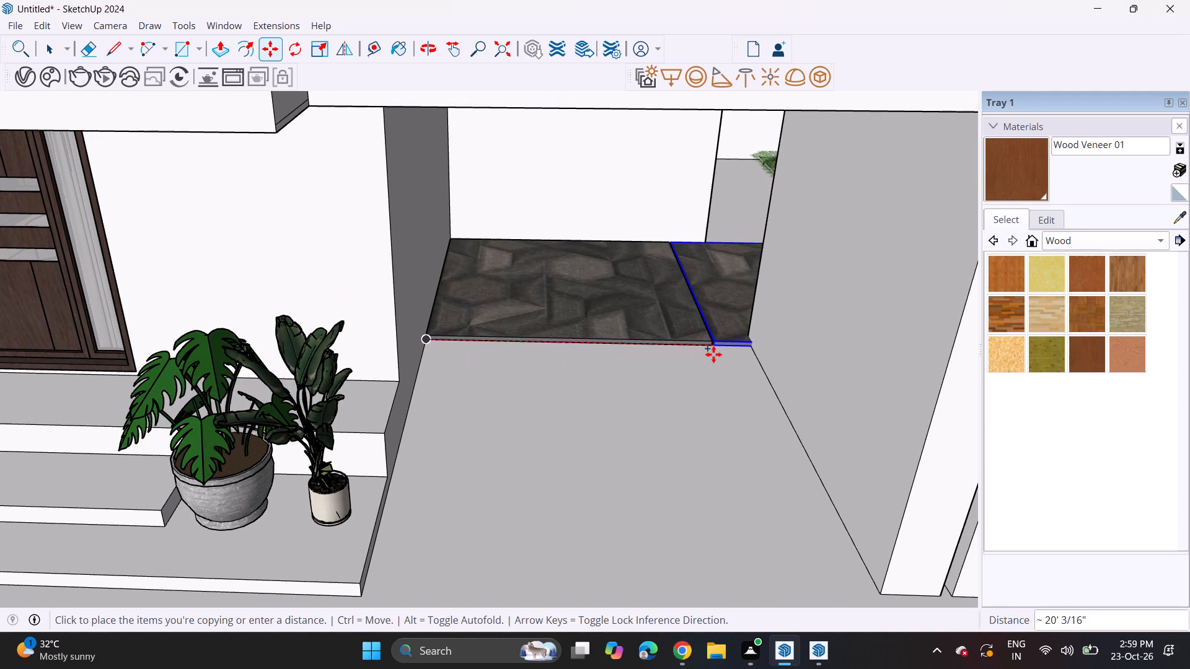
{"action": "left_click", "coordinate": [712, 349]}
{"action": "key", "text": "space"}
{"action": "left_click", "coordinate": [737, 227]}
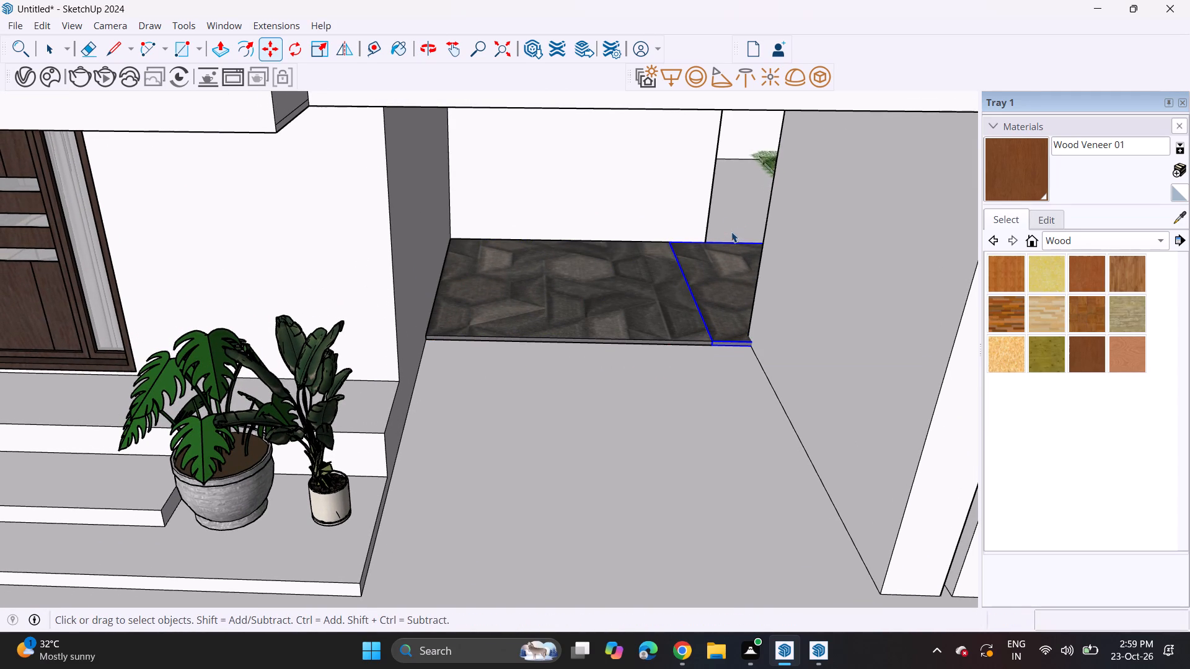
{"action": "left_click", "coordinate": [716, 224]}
Scale the original tile down uniformly towards the carport's rear corner, to about 4' 7" wide.
{"action": "scroll", "coordinate": [582, 373], "scroll_direction": "down", "scroll_amount": 7}
{"action": "middle_click_drag", "start_coordinate": [599, 391], "coordinate": [600, 353]}
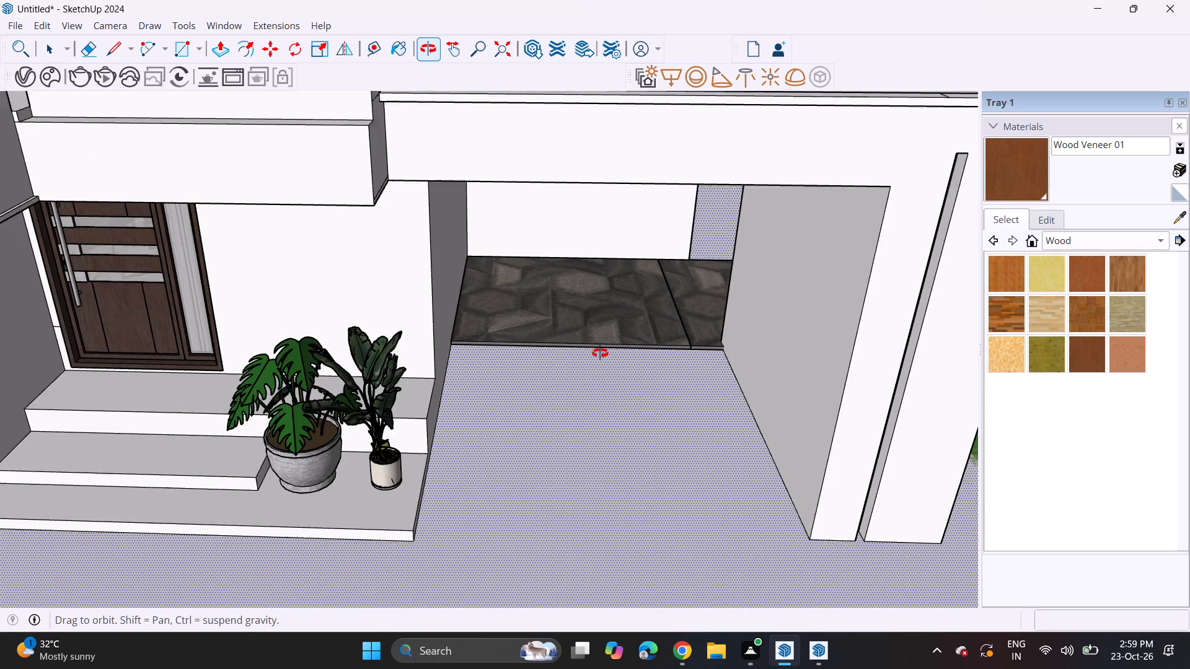
{"action": "middle_click_drag", "start_coordinate": [600, 353], "coordinate": [602, 367]}
{"action": "scroll", "coordinate": [602, 367], "scroll_direction": "up", "scroll_amount": 1}
{"action": "middle_click_drag", "start_coordinate": [640, 316], "coordinate": [643, 355]}
{"action": "scroll", "coordinate": [690, 311], "scroll_direction": "up", "scroll_amount": 2}
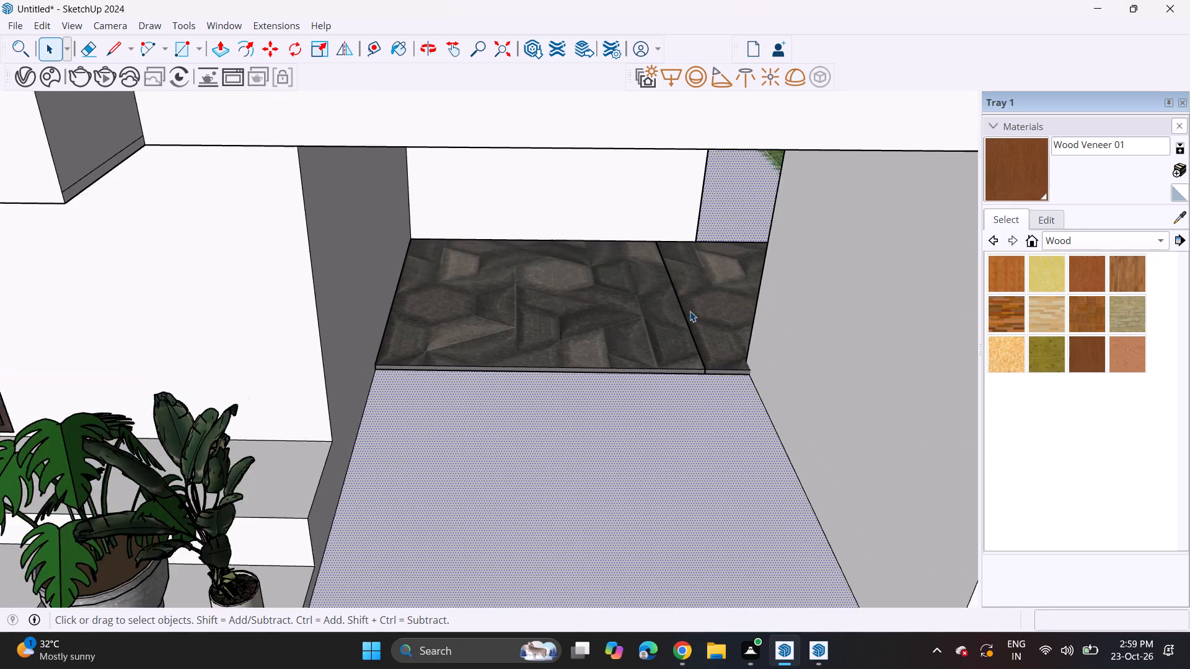
{"action": "scroll", "coordinate": [690, 311], "scroll_direction": "up", "scroll_amount": 1}
{"action": "scroll", "coordinate": [540, 317], "scroll_direction": "up", "scroll_amount": 5}
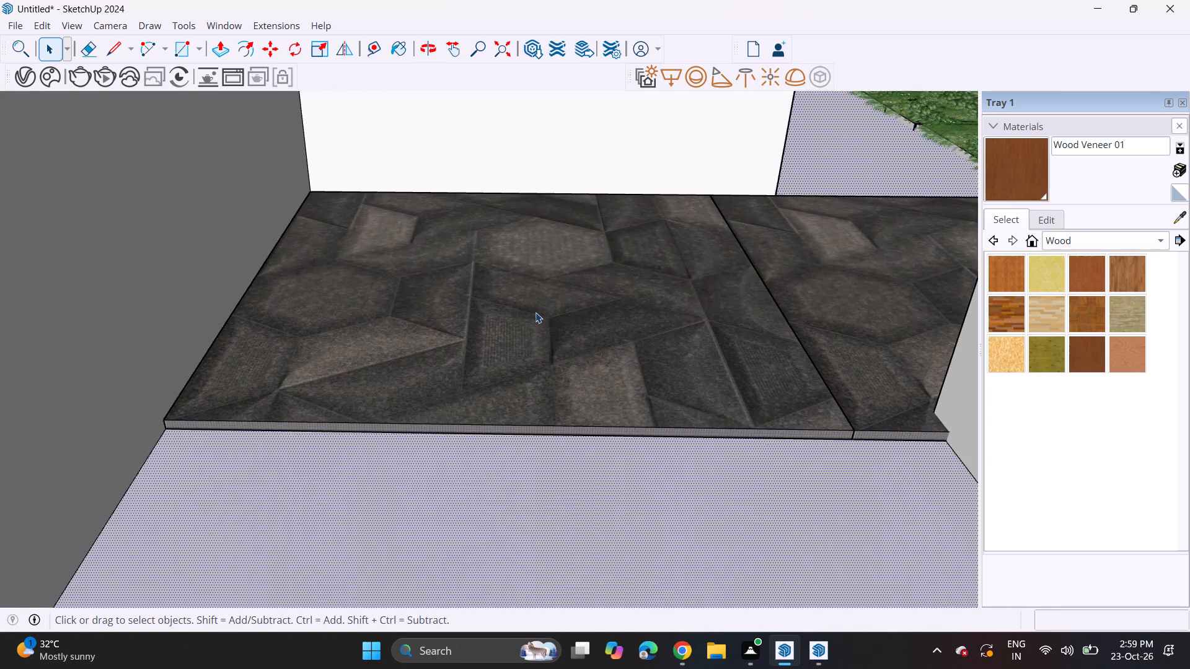
{"action": "scroll", "coordinate": [534, 312], "scroll_direction": "down", "scroll_amount": 6}
{"action": "scroll", "coordinate": [534, 312], "scroll_direction": "up", "scroll_amount": 1}
{"action": "scroll", "coordinate": [534, 312], "scroll_direction": "down", "scroll_amount": 5}
{"action": "left_click", "coordinate": [550, 322]}
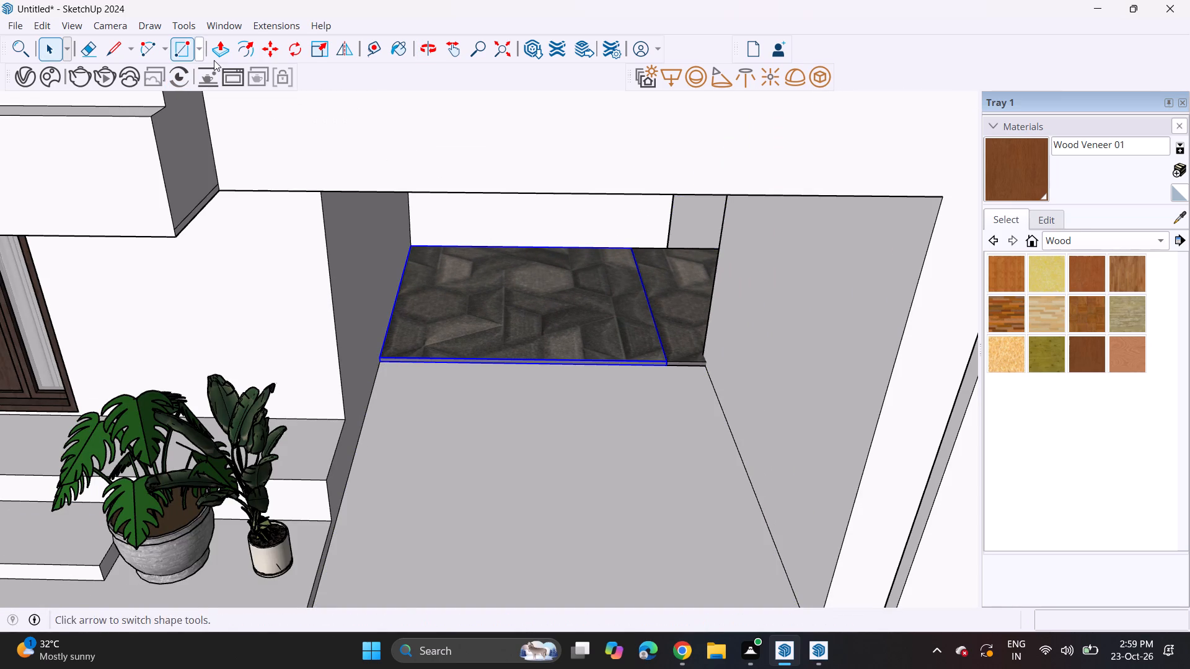
{"action": "left_click", "coordinate": [317, 51]}
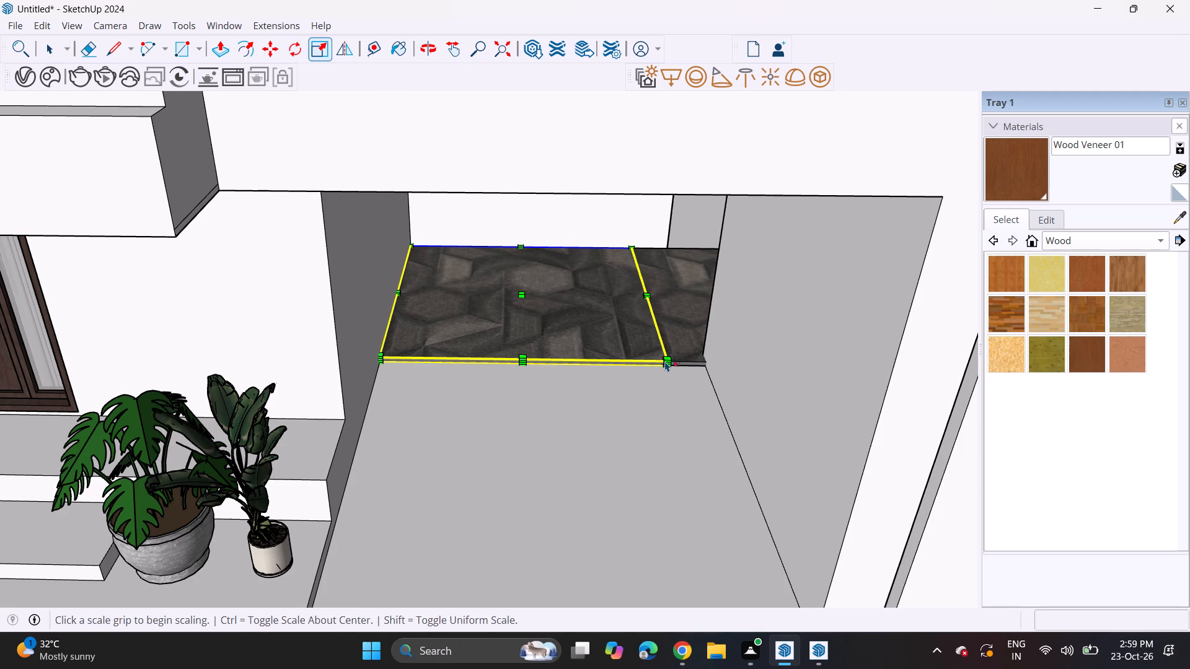
{"action": "left_click", "coordinate": [672, 359]}
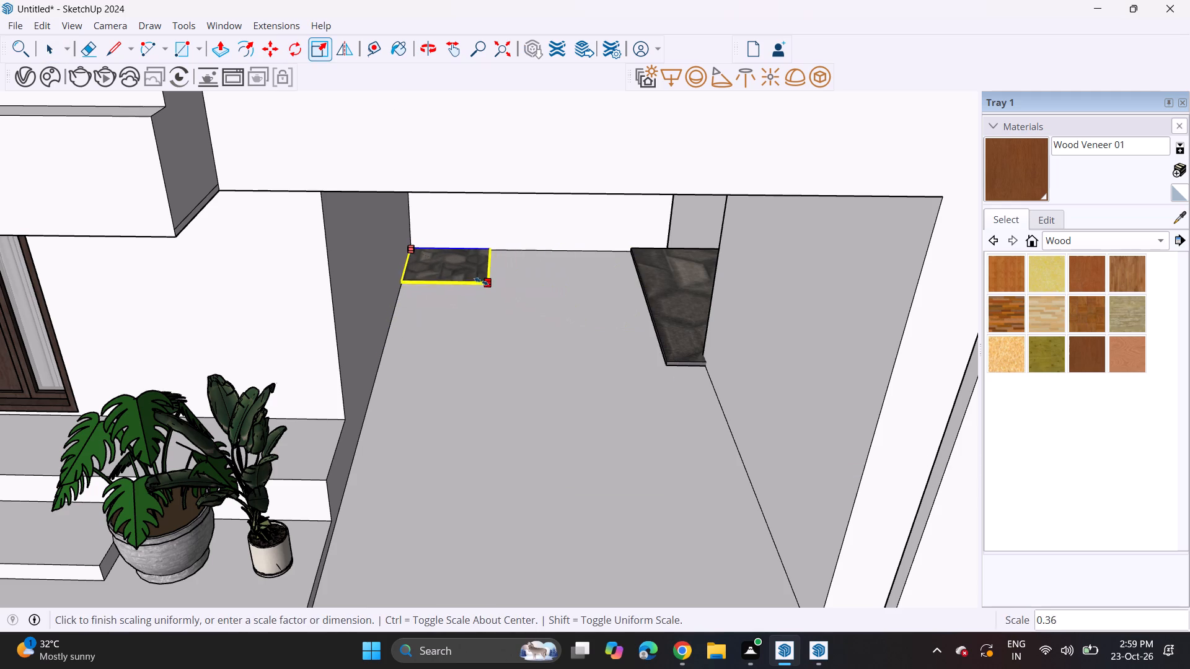
{"action": "left_click", "coordinate": [459, 269]}
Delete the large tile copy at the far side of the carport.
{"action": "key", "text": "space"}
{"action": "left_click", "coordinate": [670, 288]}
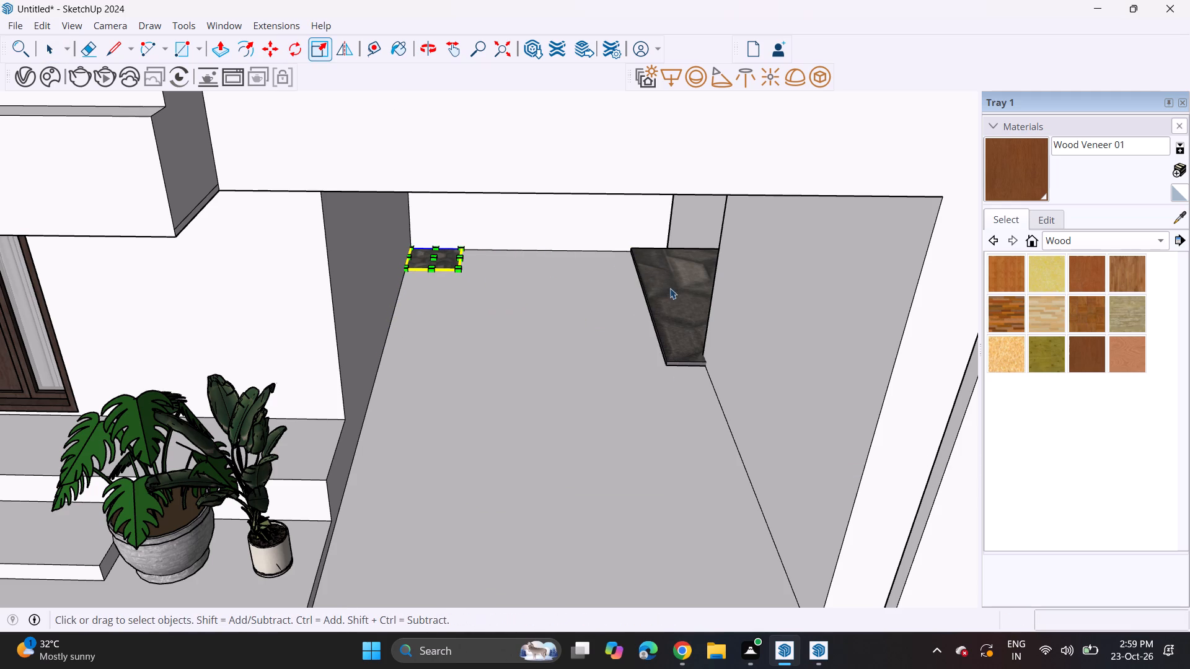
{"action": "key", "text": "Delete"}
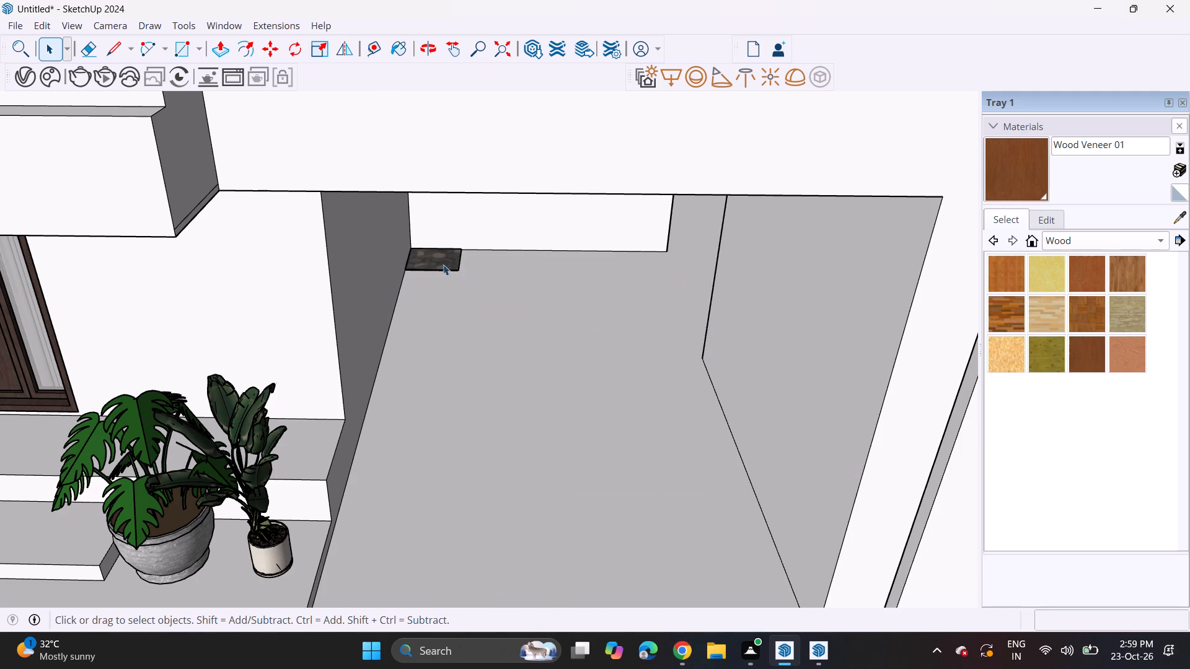
Copy the reduced tile about 4' 6 15/16" along the carport's rear wall, edge to edge with the original.
{"action": "left_click", "coordinate": [433, 258]}
{"action": "scroll", "coordinate": [440, 268], "scroll_direction": "up", "scroll_amount": 19}
{"action": "scroll", "coordinate": [342, 263], "scroll_direction": "down", "scroll_amount": 1}
{"action": "scroll", "coordinate": [342, 263], "scroll_direction": "up", "scroll_amount": 4}
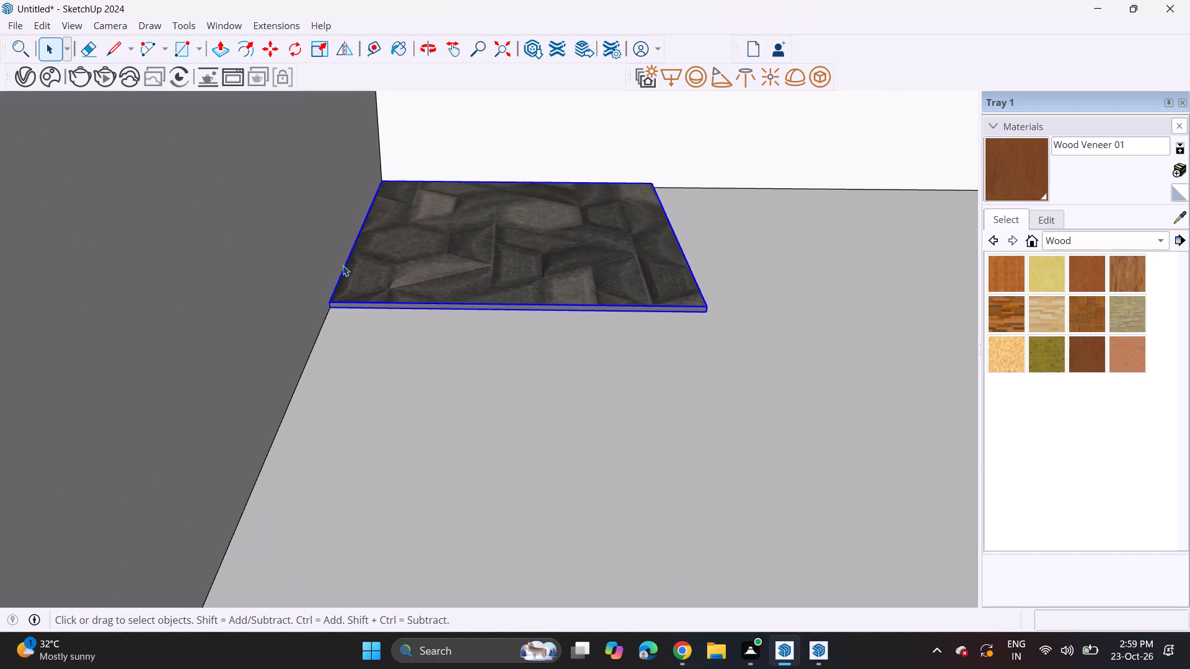
{"action": "scroll", "coordinate": [343, 265], "scroll_direction": "up", "scroll_amount": 4}
{"action": "key", "text": "m"}
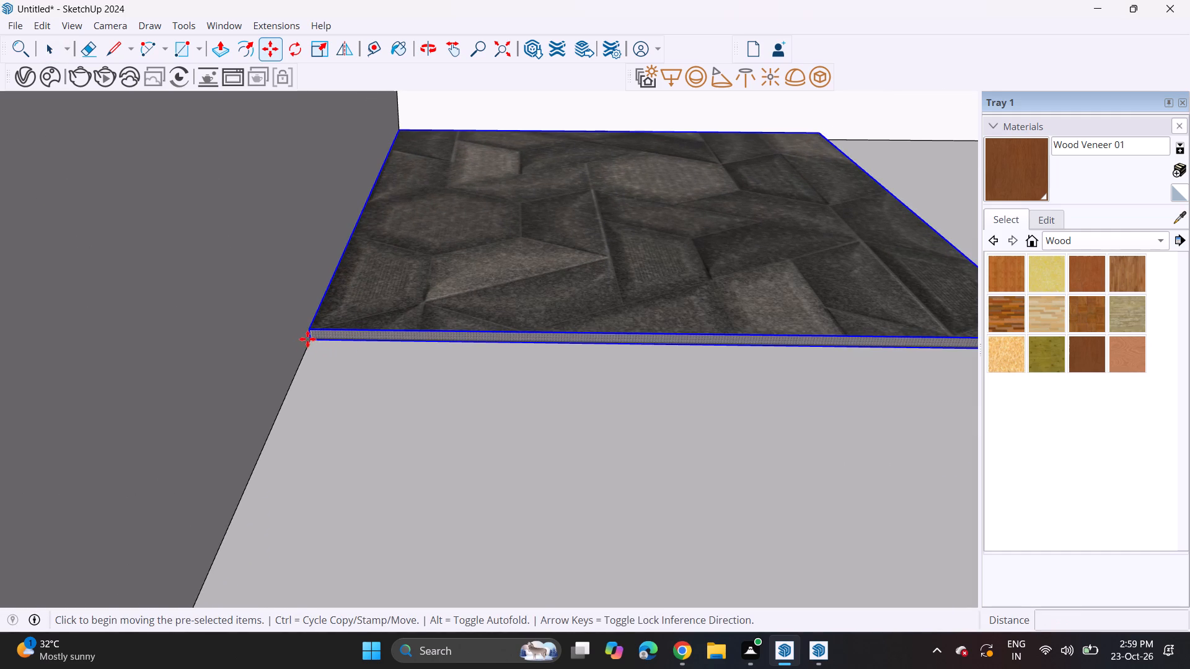
{"action": "left_click", "coordinate": [312, 344]}
{"action": "middle_click_drag", "start_coordinate": [503, 338], "coordinate": [408, 321], "text": "shift"}
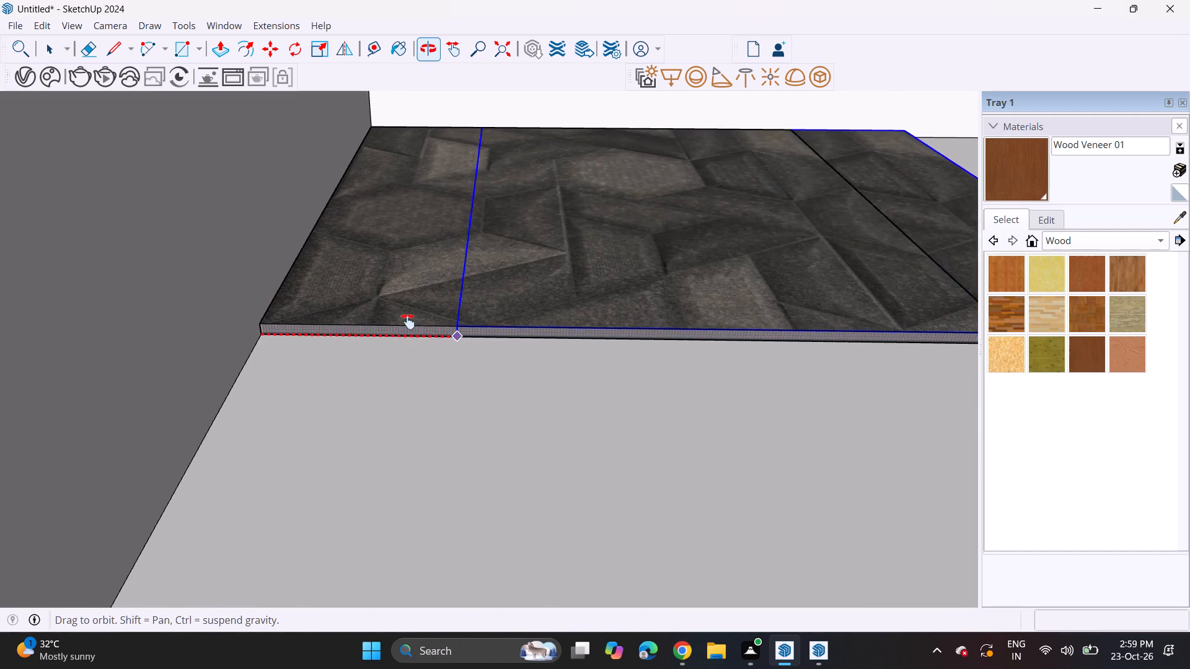
{"action": "middle_click_drag", "start_coordinate": [408, 321], "coordinate": [196, 308], "text": "shift"}
{"action": "scroll", "coordinate": [192, 308], "scroll_direction": "up", "scroll_amount": 1}
{"action": "scroll", "coordinate": [330, 333], "scroll_direction": "down", "scroll_amount": 6}
{"action": "scroll", "coordinate": [658, 333], "scroll_direction": "up", "scroll_amount": 9}
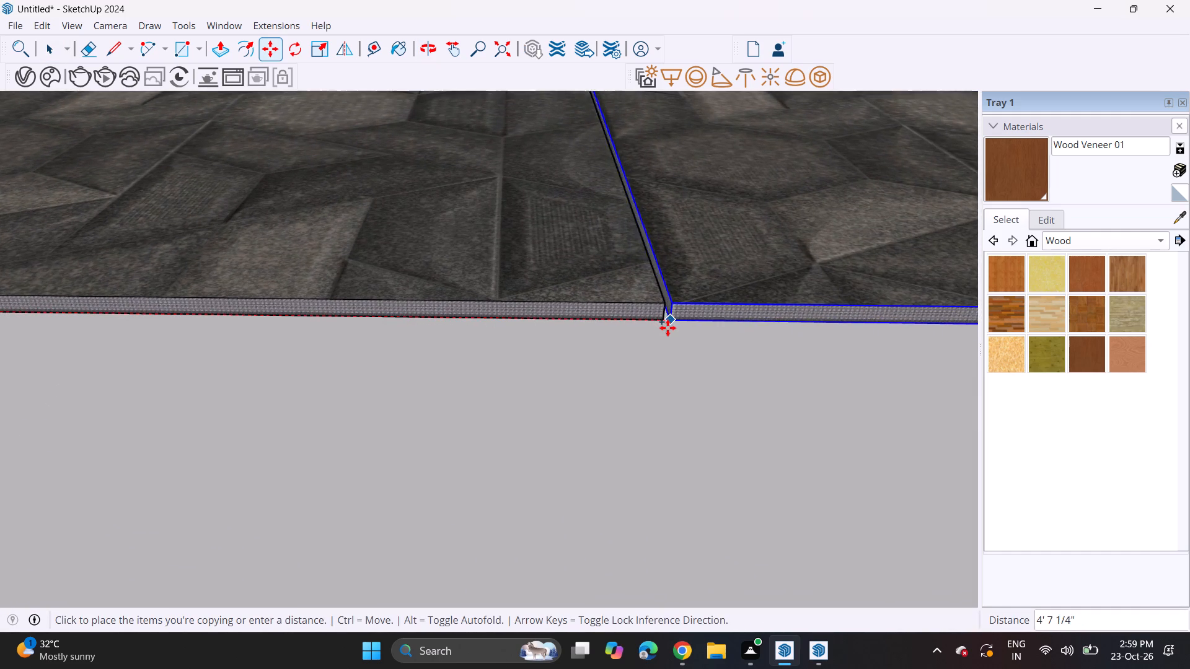
{"action": "left_click", "coordinate": [659, 324]}
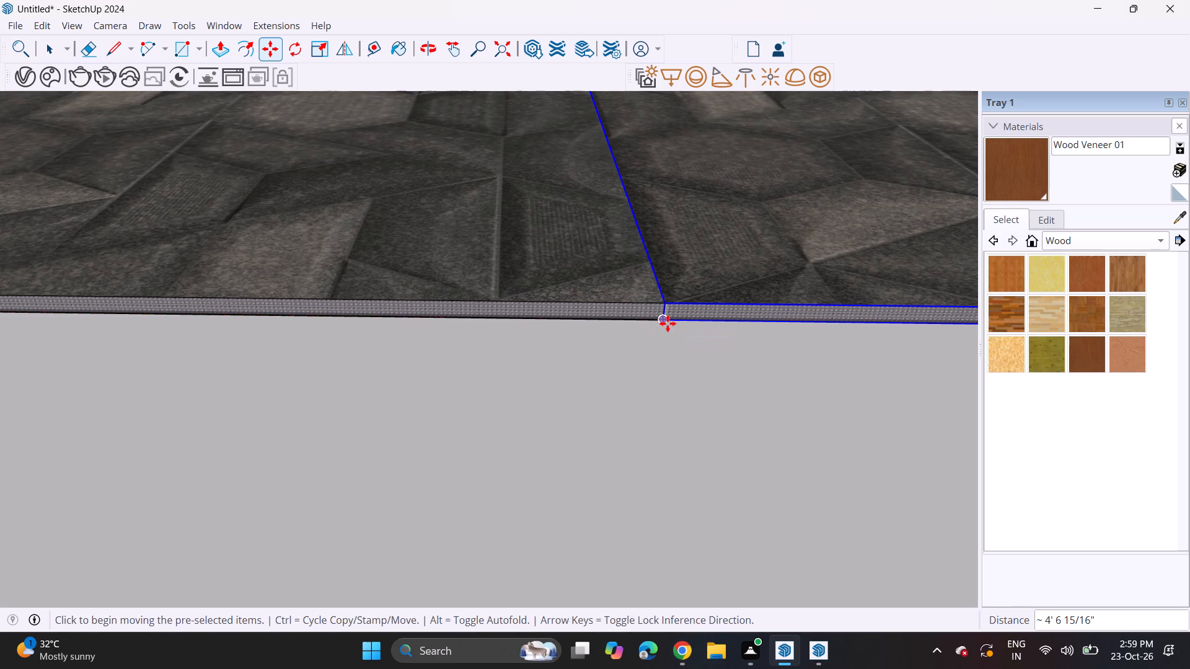
Add two more tile copies at about 4' 6 15/16" spacing to continue the row along the rear wall.
{"action": "scroll", "coordinate": [624, 313], "scroll_direction": "down", "scroll_amount": 4}
{"action": "scroll", "coordinate": [622, 313], "scroll_direction": "up", "scroll_amount": 1}
{"action": "scroll", "coordinate": [622, 313], "scroll_direction": "down", "scroll_amount": 16}
{"action": "scroll", "coordinate": [618, 339], "scroll_direction": "up", "scroll_amount": 1}
{"action": "scroll", "coordinate": [618, 339], "scroll_direction": "down", "scroll_amount": 4}
{"action": "scroll", "coordinate": [653, 330], "scroll_direction": "up", "scroll_amount": 1}
{"action": "middle_click_drag", "start_coordinate": [653, 330], "coordinate": [579, 324]}
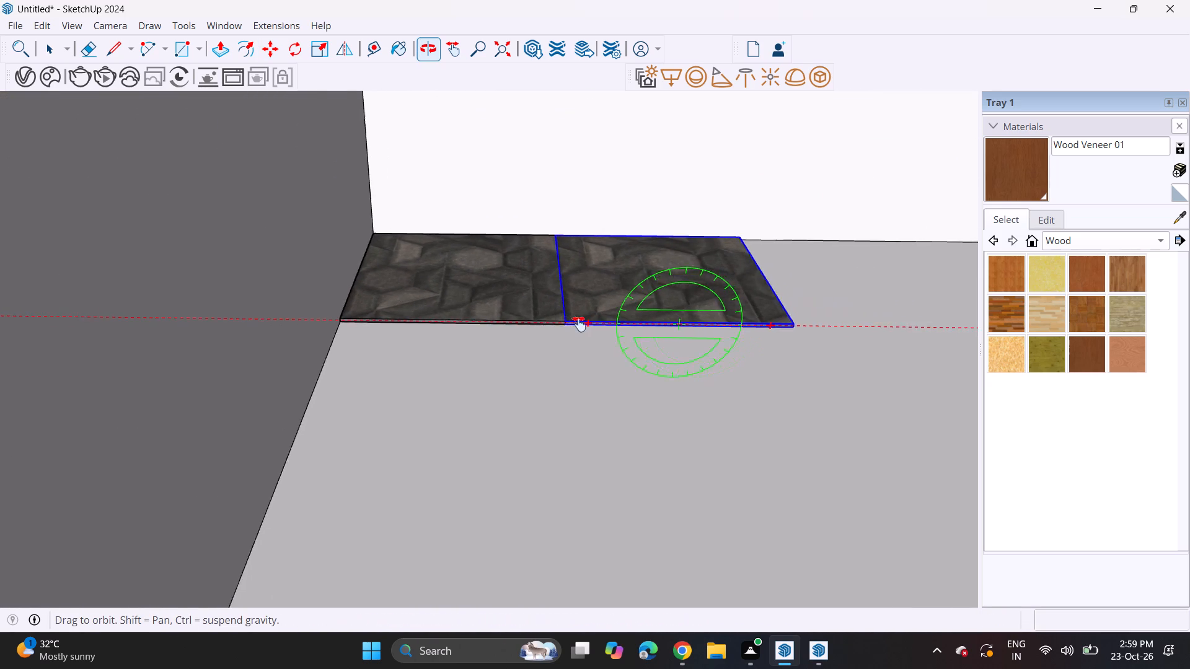
{"action": "middle_click_drag", "start_coordinate": [579, 324], "coordinate": [423, 326]}
{"action": "scroll", "coordinate": [415, 344], "scroll_direction": "up", "scroll_amount": 5}
{"action": "left_click", "coordinate": [383, 324]}
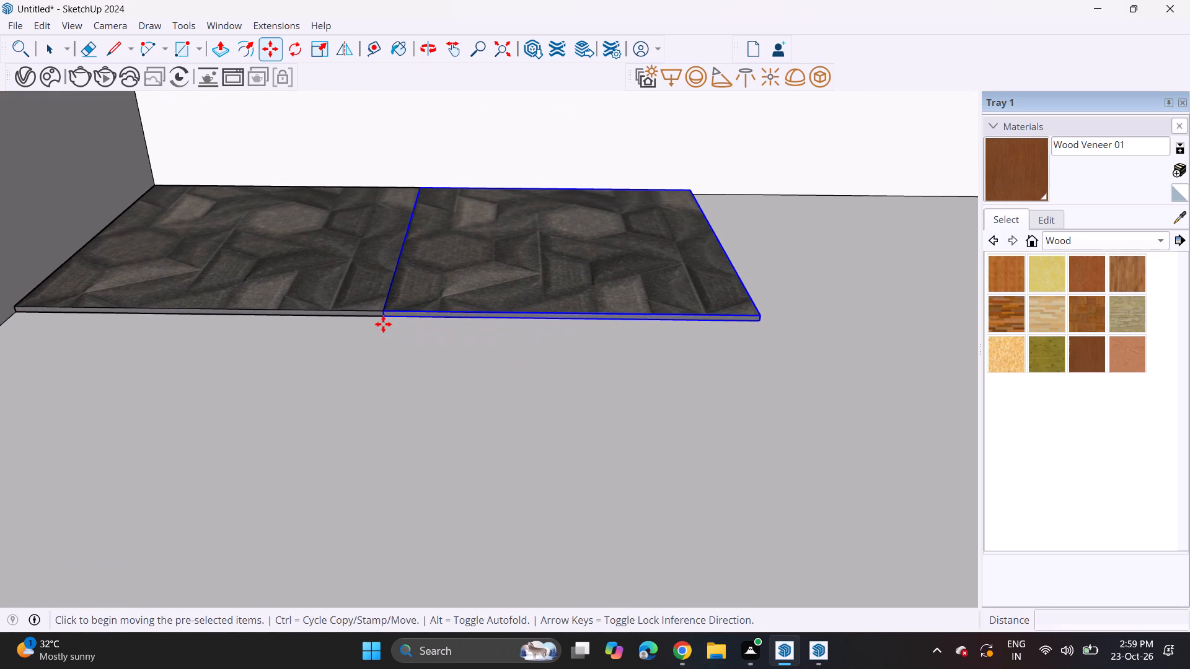
{"action": "left_click", "coordinate": [757, 324]}
{"action": "left_click", "coordinate": [760, 327]}
{"action": "middle_click_drag", "start_coordinate": [819, 319], "coordinate": [650, 325]}
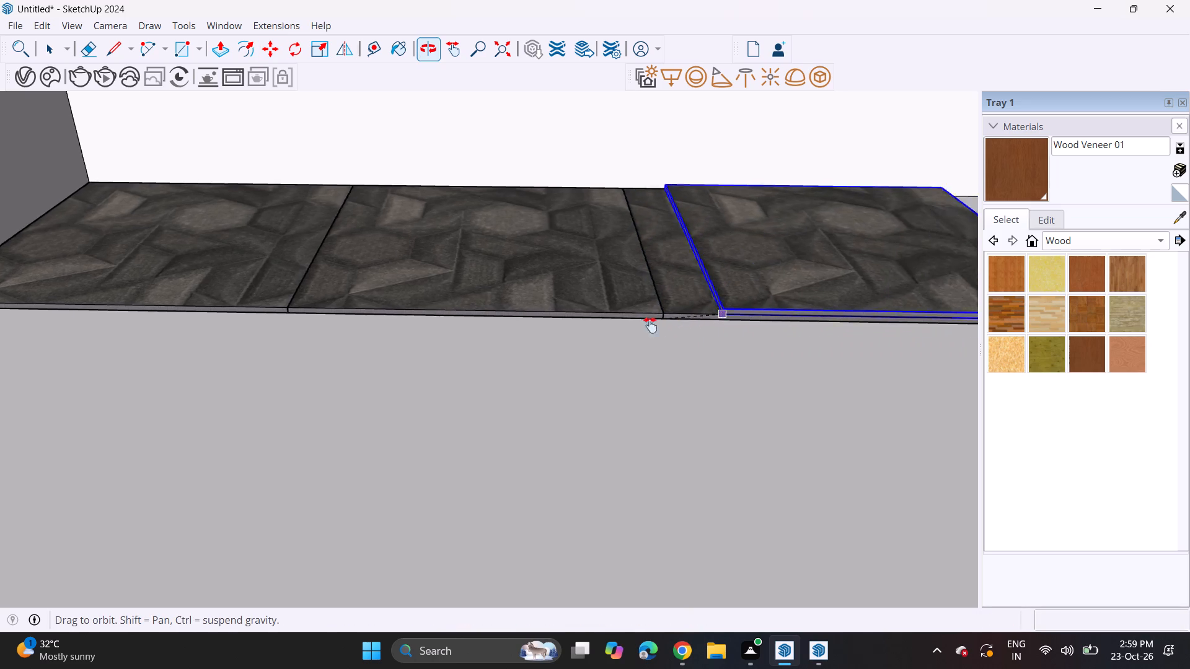
{"action": "middle_click_drag", "start_coordinate": [650, 325], "coordinate": [194, 338]}
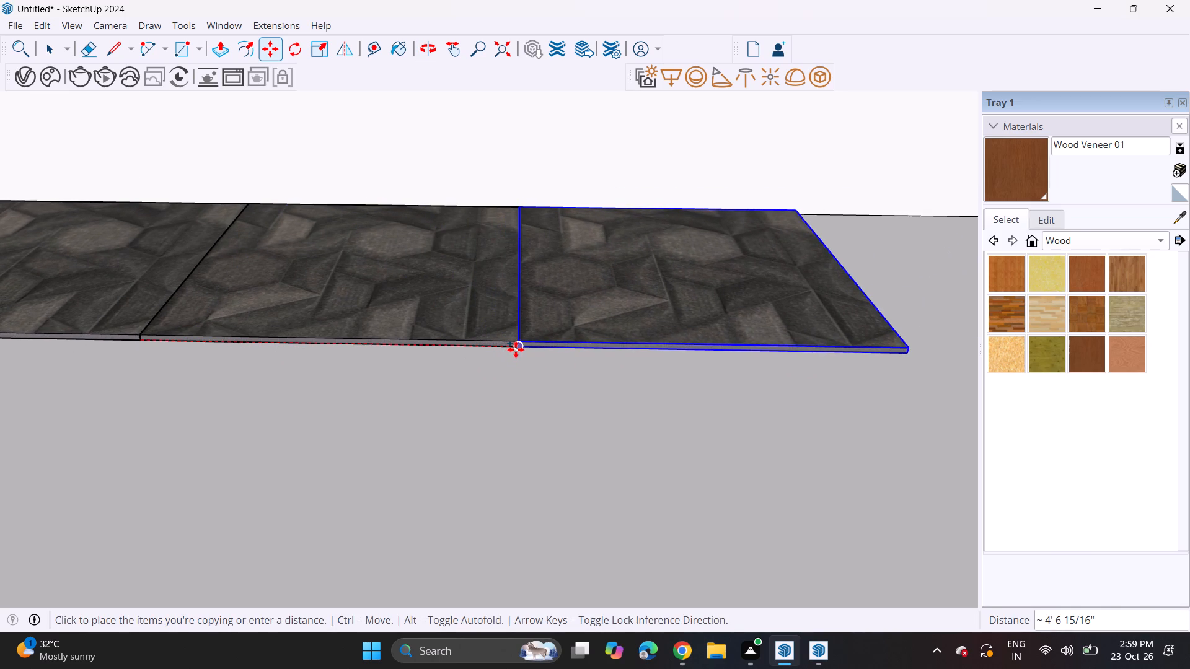
{"action": "left_click", "coordinate": [516, 349]}
Extend the tile row along the rear wall and past its corner with three more edge-to-edge copies at about 4' 6 15/16" spacing.
{"action": "left_click", "coordinate": [521, 350]}
{"action": "middle_click_drag", "start_coordinate": [619, 352], "coordinate": [413, 350]}
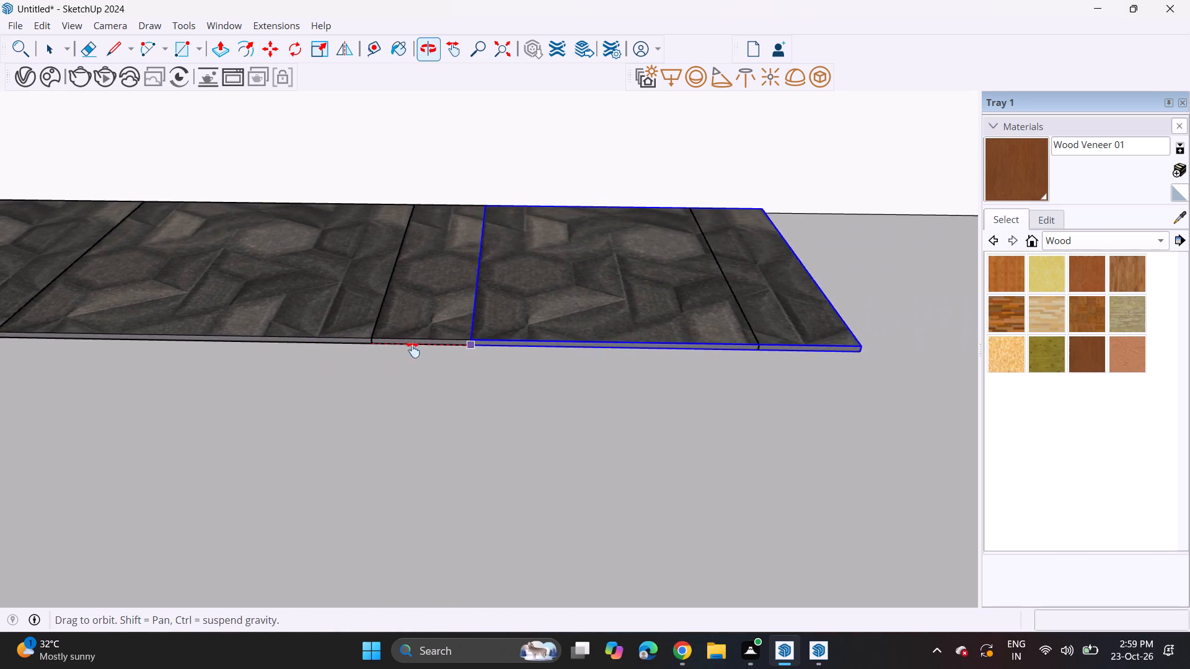
{"action": "middle_click_drag", "start_coordinate": [413, 350], "coordinate": [262, 352]}
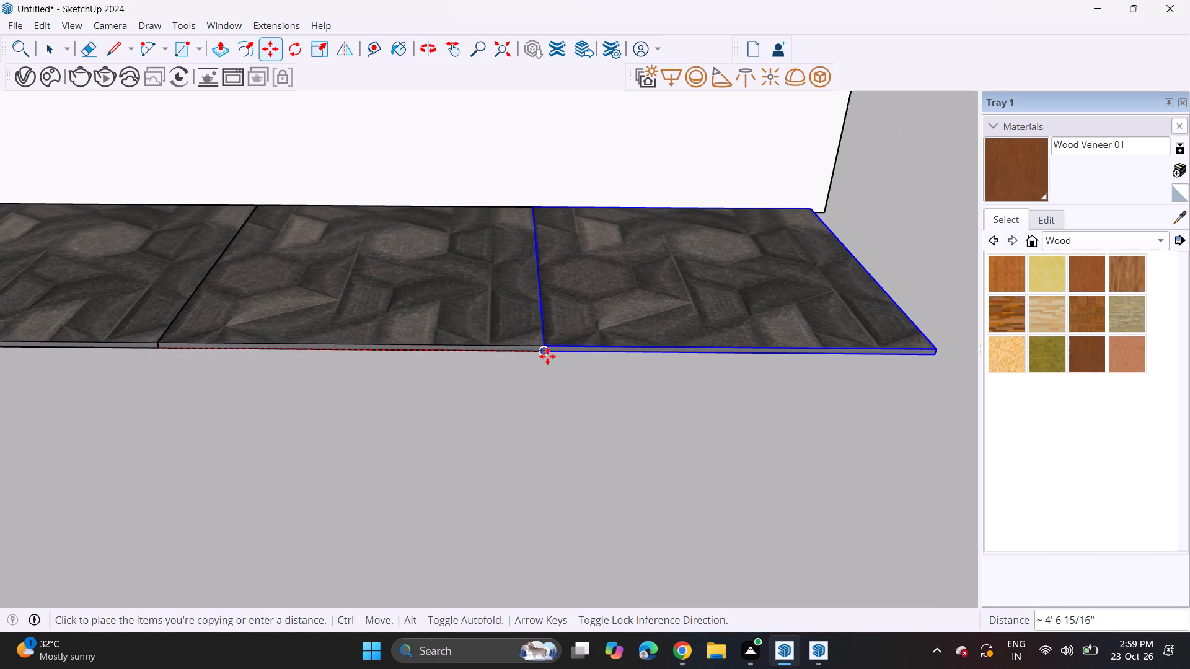
{"action": "left_click", "coordinate": [547, 356]}
{"action": "left_click", "coordinate": [547, 353]}
{"action": "middle_click_drag", "start_coordinate": [673, 343], "coordinate": [285, 354]}
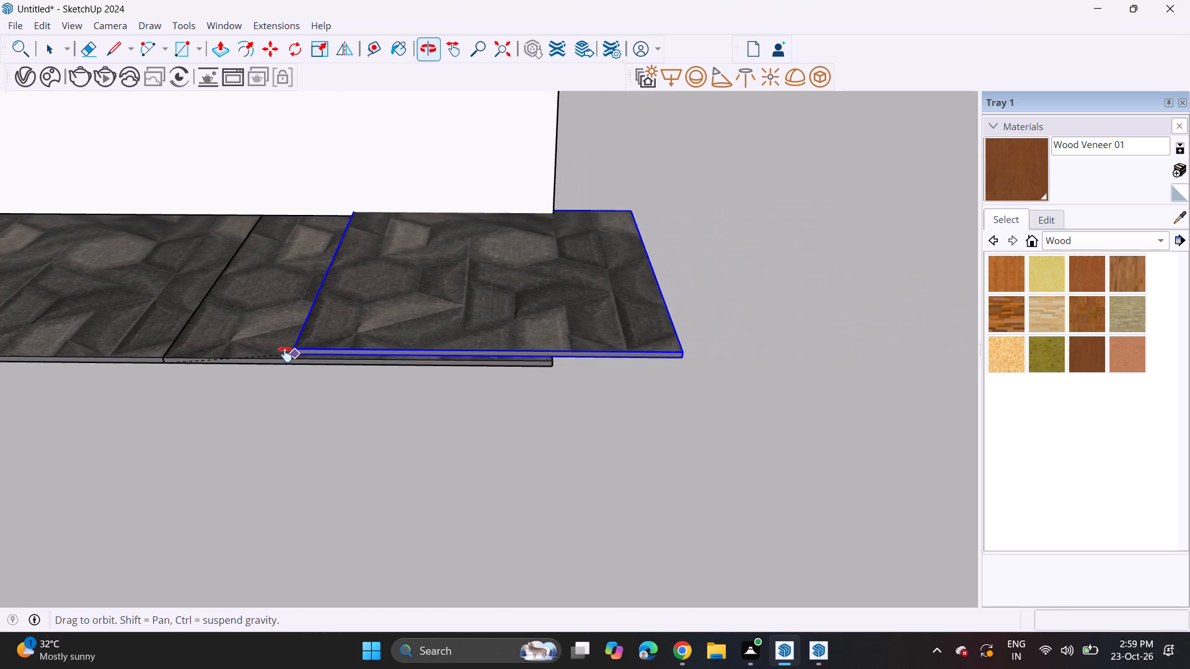
{"action": "middle_click_drag", "start_coordinate": [285, 354], "coordinate": [284, 354]}
{"action": "left_click", "coordinate": [544, 370]}
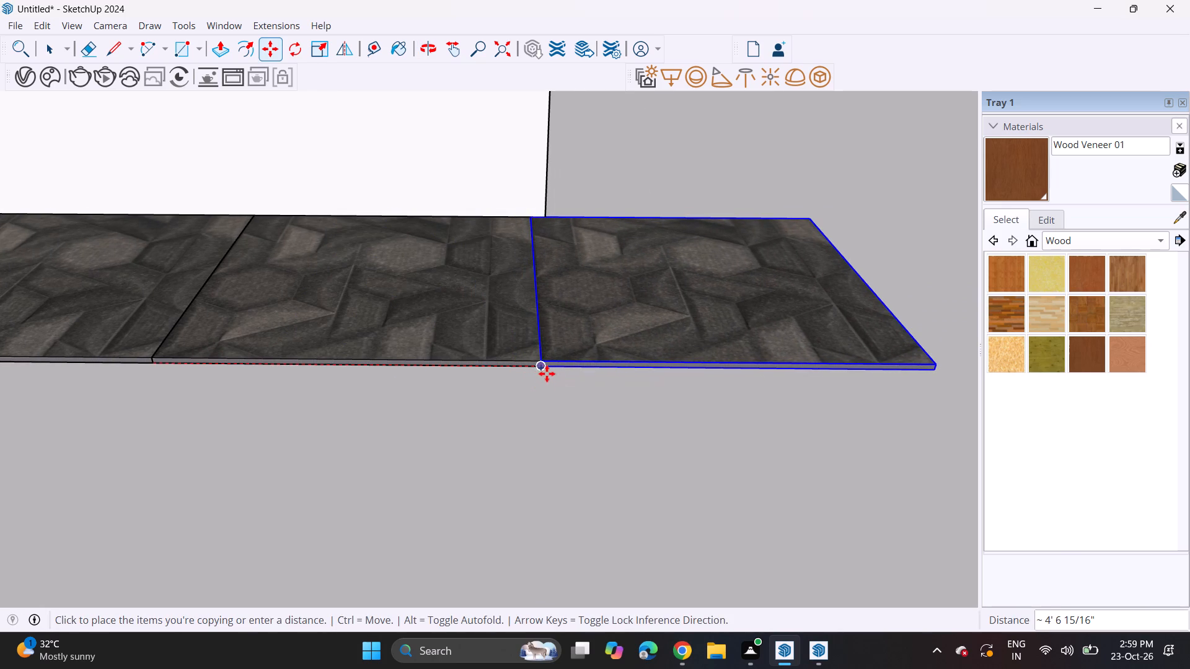
{"action": "left_click", "coordinate": [541, 369]}
{"action": "middle_click_drag", "start_coordinate": [648, 359], "coordinate": [185, 321], "text": "shift"}
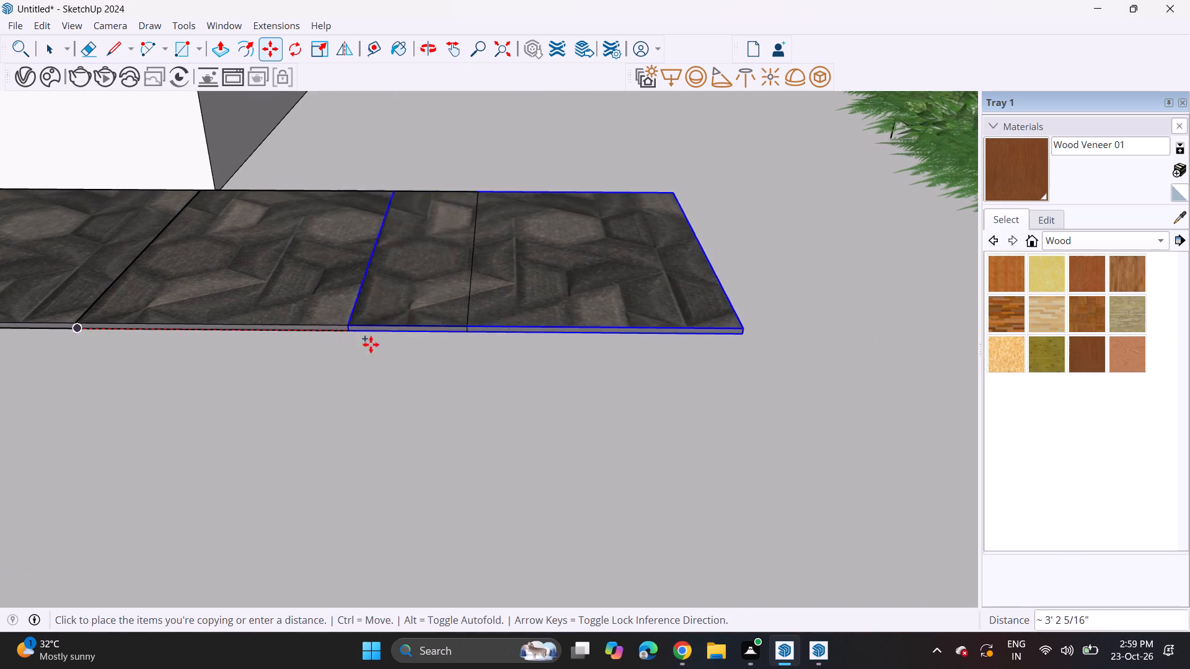
{"action": "left_click", "coordinate": [468, 336]}
Copy the last tile about 4' 6 15/16" further along the row so it reaches the grass strip.
{"action": "left_click", "coordinate": [469, 333]}
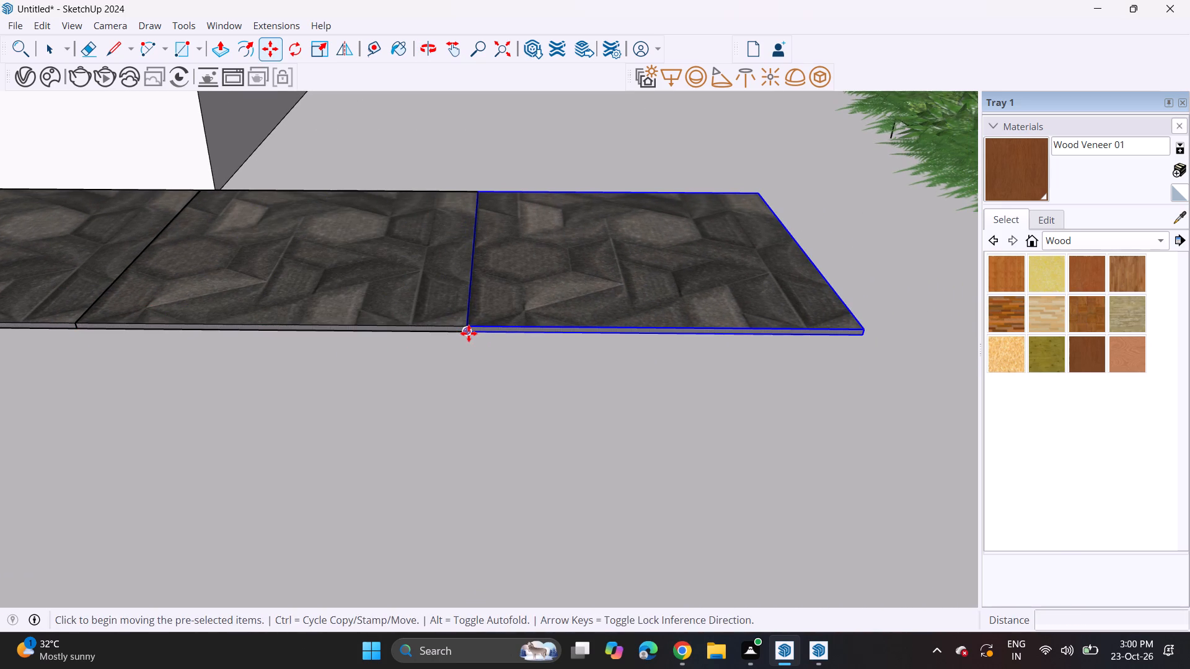
{"action": "middle_click_drag", "start_coordinate": [559, 334], "coordinate": [499, 336]}
{"action": "scroll", "coordinate": [505, 334], "scroll_direction": "up", "scroll_amount": 1}
{"action": "scroll", "coordinate": [494, 318], "scroll_direction": "down", "scroll_amount": 5}
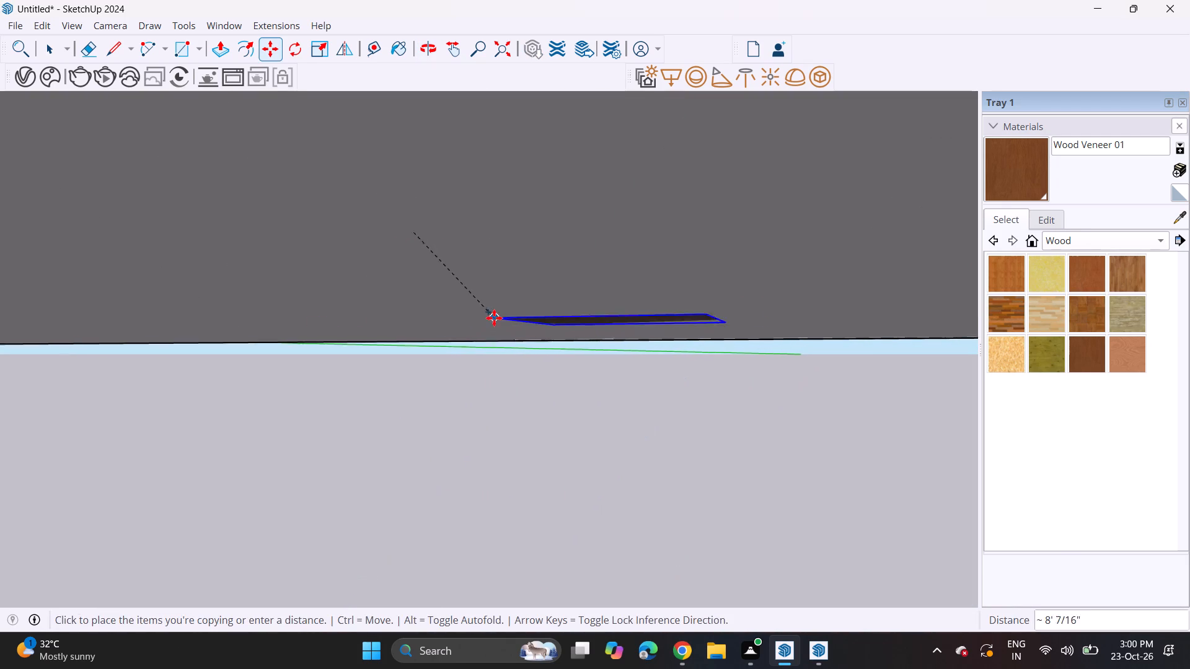
{"action": "scroll", "coordinate": [494, 318], "scroll_direction": "down", "scroll_amount": 2}
{"action": "middle_click_drag", "start_coordinate": [464, 281], "coordinate": [547, 437]}
{"action": "scroll", "coordinate": [496, 351], "scroll_direction": "down", "scroll_amount": 1}
{"action": "scroll", "coordinate": [496, 351], "scroll_direction": "up", "scroll_amount": 1}
{"action": "middle_click_drag", "start_coordinate": [496, 351], "coordinate": [631, 435]}
{"action": "middle_click_drag", "start_coordinate": [619, 427], "coordinate": [584, 393], "text": "shift"}
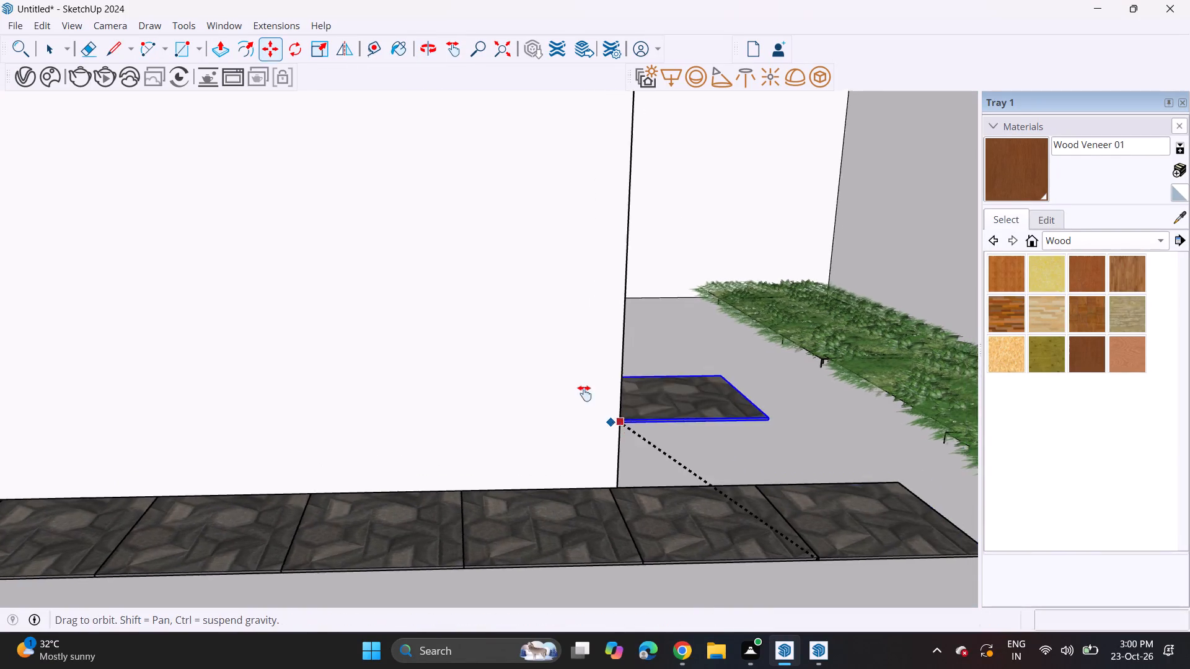
{"action": "middle_click_drag", "start_coordinate": [584, 393], "coordinate": [547, 313], "text": "shift"}
{"action": "scroll", "coordinate": [550, 320], "scroll_direction": "up", "scroll_amount": 1}
{"action": "middle_click_drag", "start_coordinate": [574, 338], "coordinate": [624, 387]}
{"action": "middle_click_drag", "start_coordinate": [645, 410], "coordinate": [457, 219]}
{"action": "scroll", "coordinate": [643, 408], "scroll_direction": "up", "scroll_amount": 1}
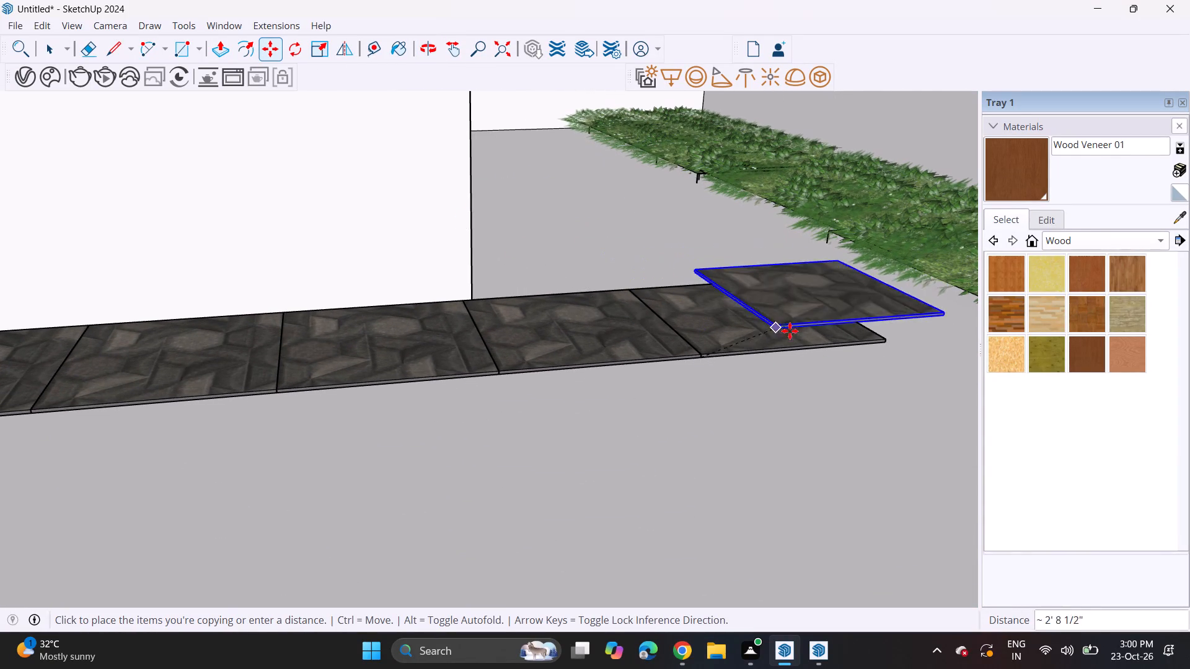
{"action": "left_click", "coordinate": [883, 347]}
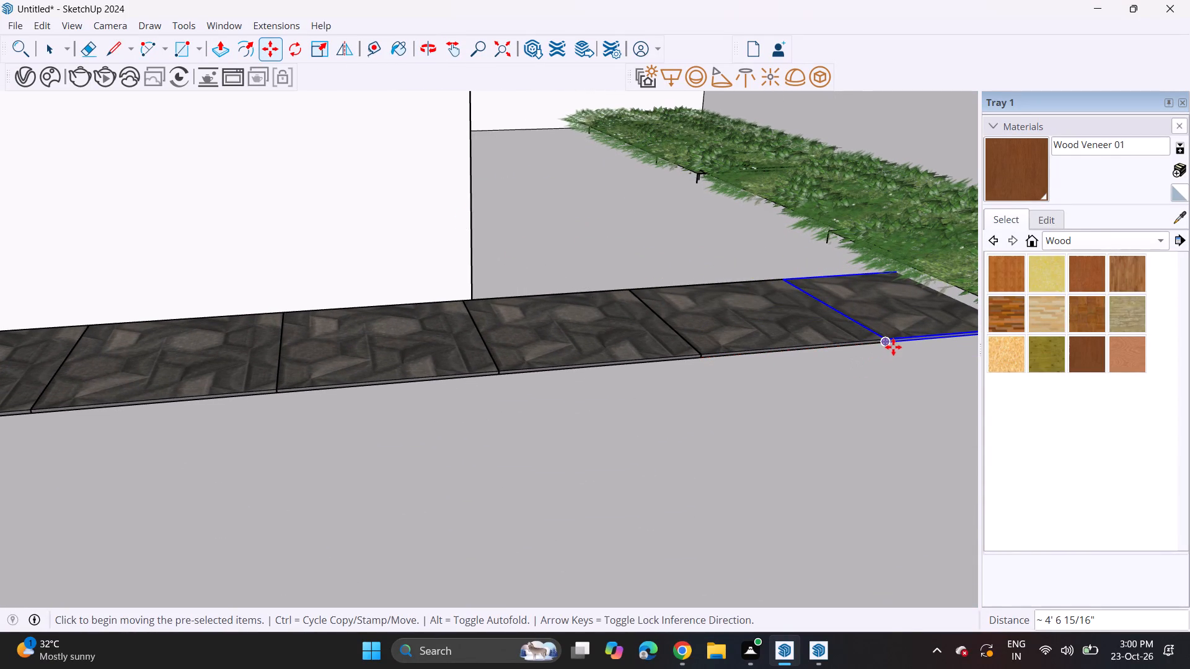
Copy the tile about 32' 4 1/8" to the far inner corner of the side area, flush against both walls.
{"action": "left_click", "coordinate": [889, 347]}
{"action": "middle_click_drag", "start_coordinate": [847, 296], "coordinate": [708, 365], "text": "shift"}
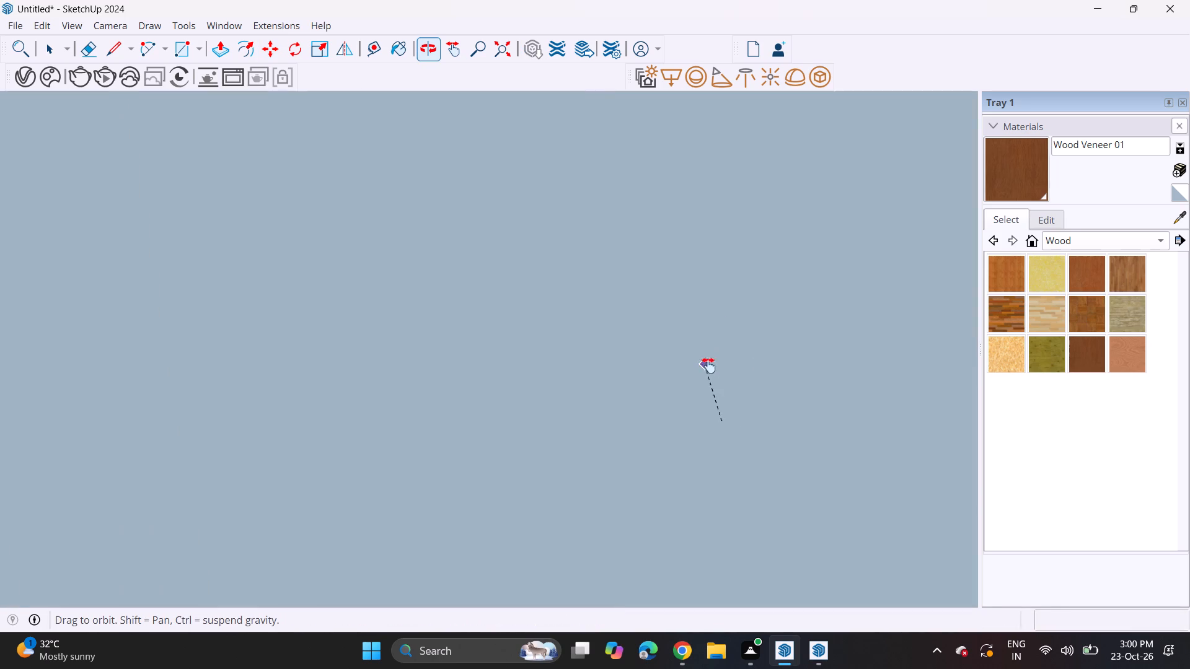
{"action": "middle_click_drag", "start_coordinate": [708, 365], "coordinate": [811, 473], "text": "shift"}
{"action": "middle_click_drag", "start_coordinate": [459, 265], "coordinate": [386, 306]}
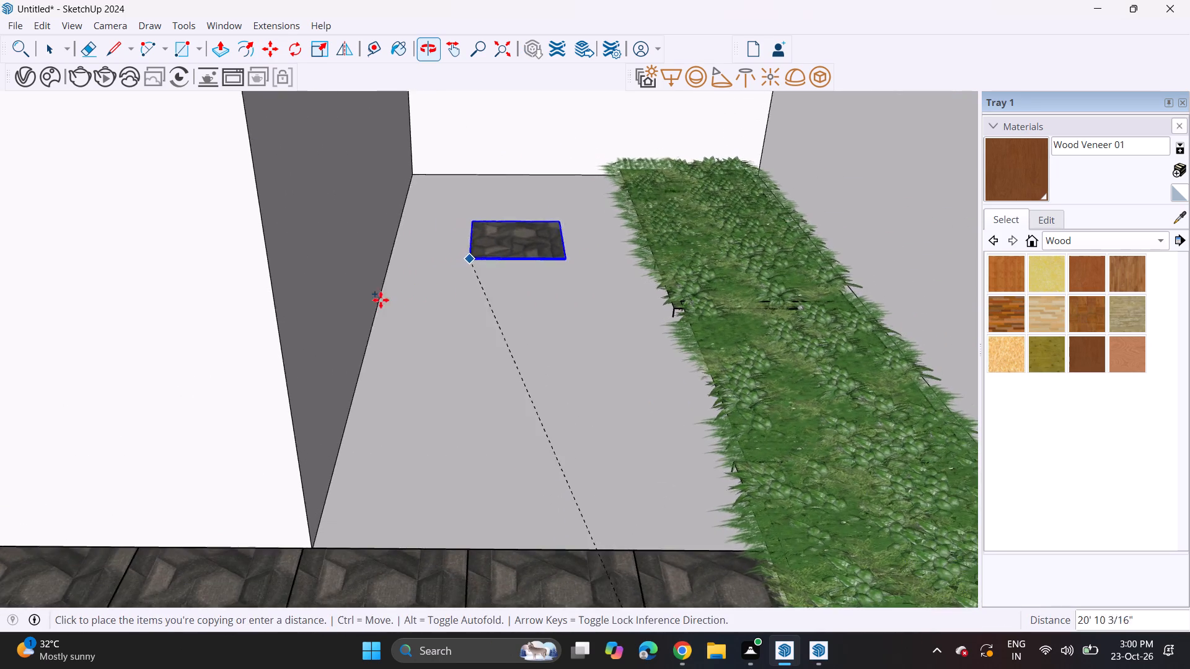
{"action": "scroll", "coordinate": [388, 251], "scroll_direction": "up", "scroll_amount": 2}
{"action": "scroll", "coordinate": [390, 243], "scroll_direction": "down", "scroll_amount": 1}
{"action": "scroll", "coordinate": [394, 235], "scroll_direction": "up", "scroll_amount": 2}
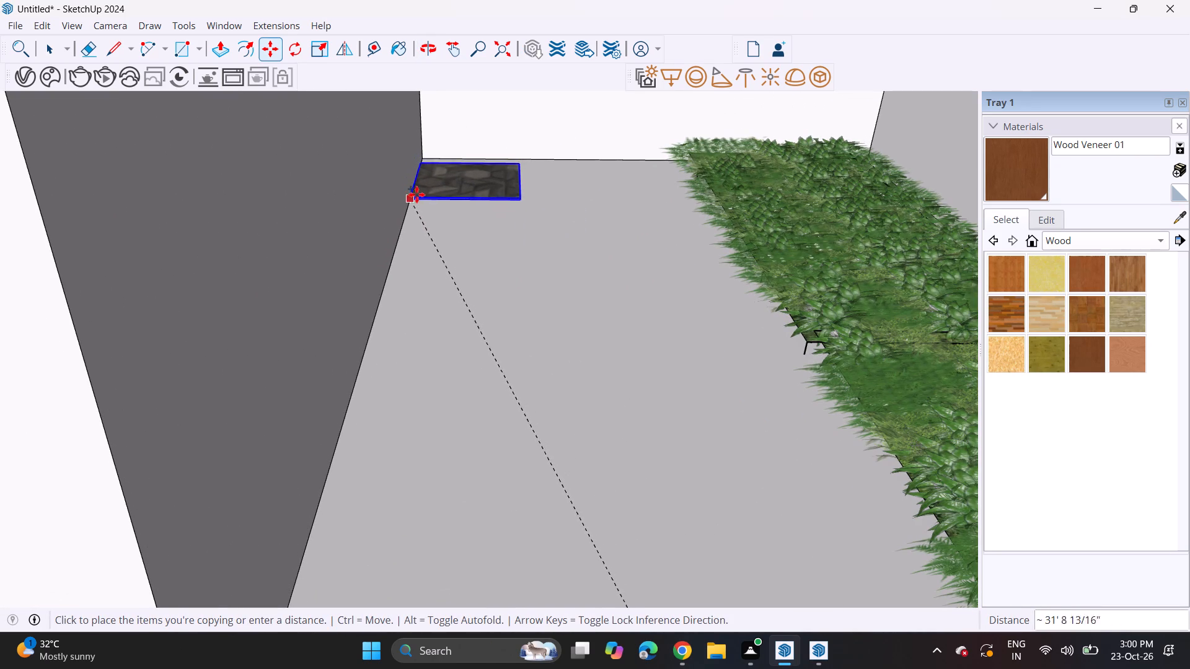
{"action": "left_click", "coordinate": [415, 195]}
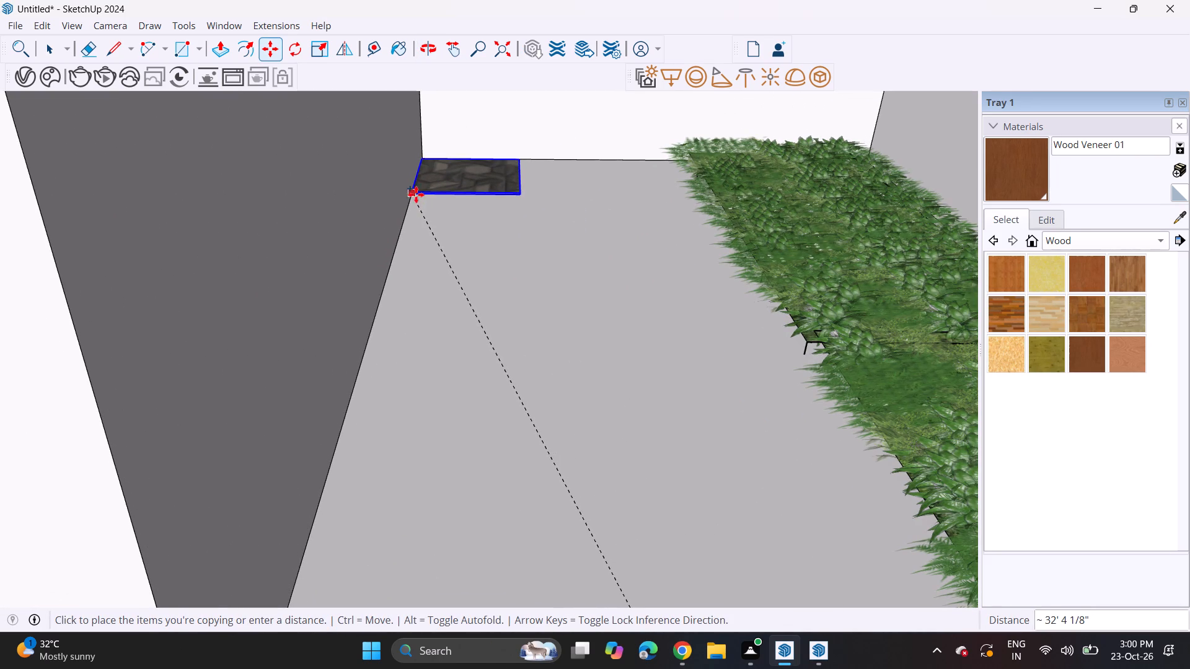
Add two more tile copies at about 4' 6 15/16" spacing to complete the side area's first row towards the grass strip.
{"action": "left_click", "coordinate": [416, 198]}
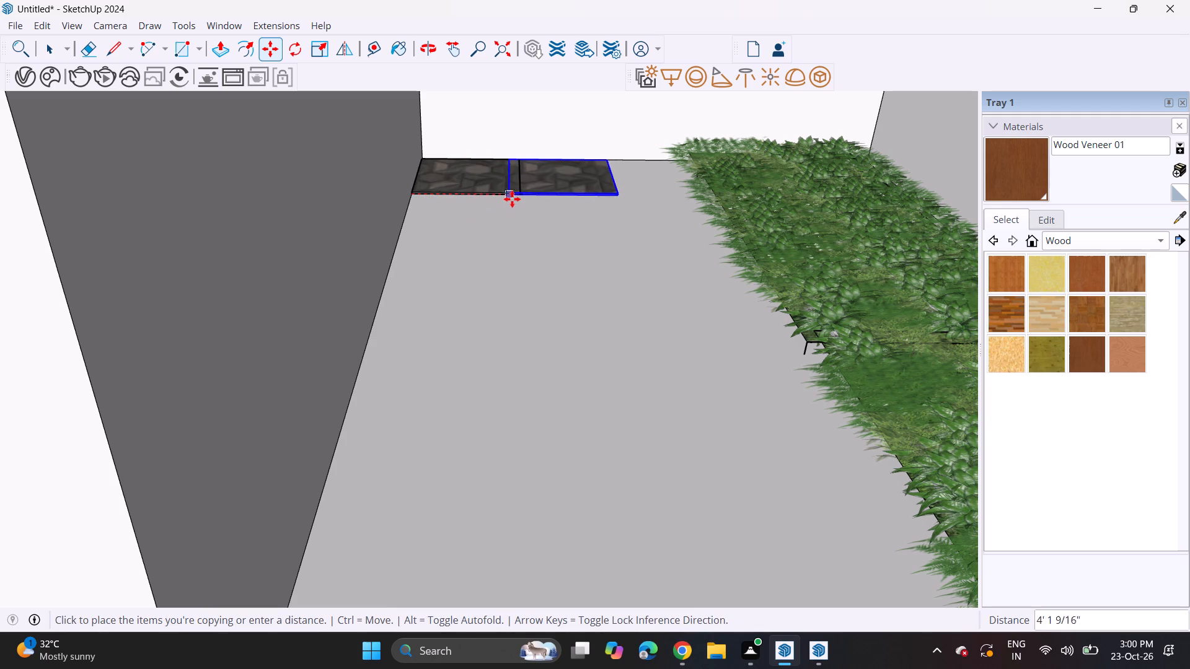
{"action": "left_click", "coordinate": [517, 199]}
{"action": "left_click", "coordinate": [520, 198]}
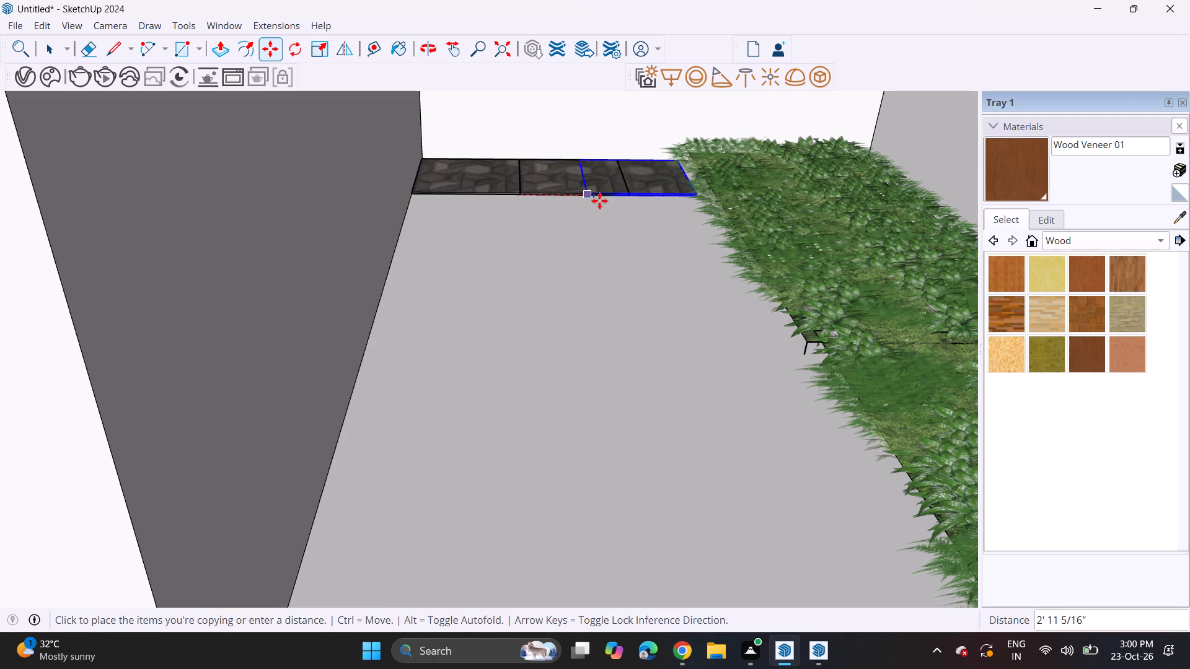
{"action": "left_click", "coordinate": [630, 198]}
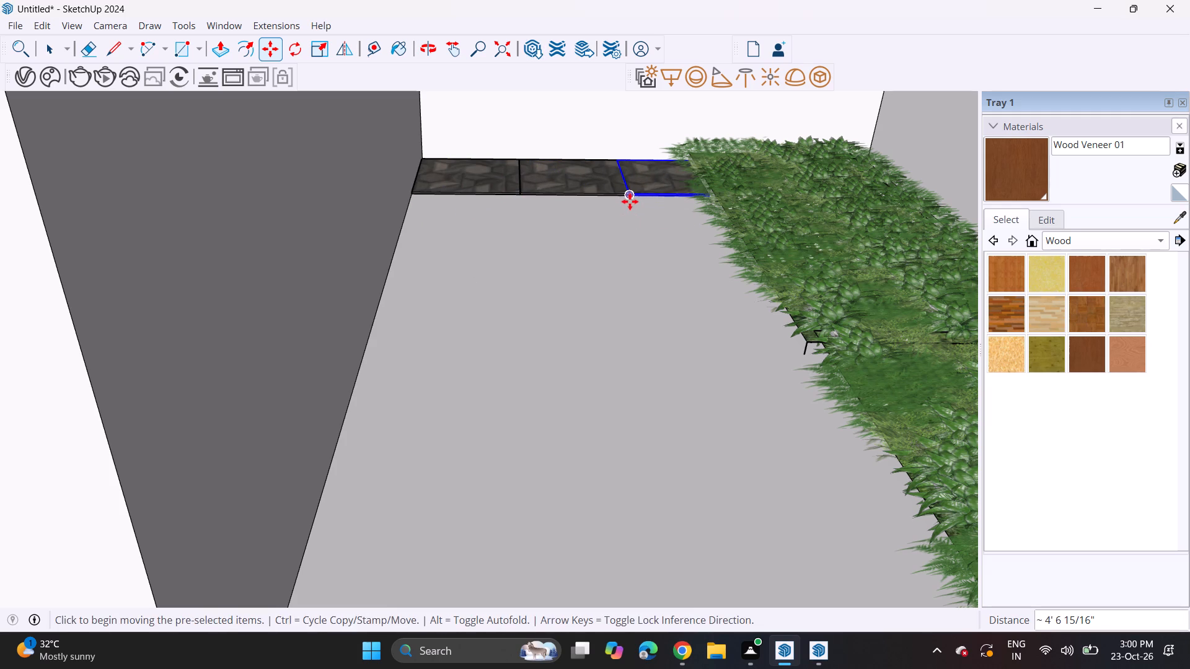
Lay a second three-tile row in front of the first, starting at the side wall, at about 4' 6 15/16" spacing.
{"action": "left_click", "coordinate": [630, 200]}
{"action": "left_click", "coordinate": [399, 238]}
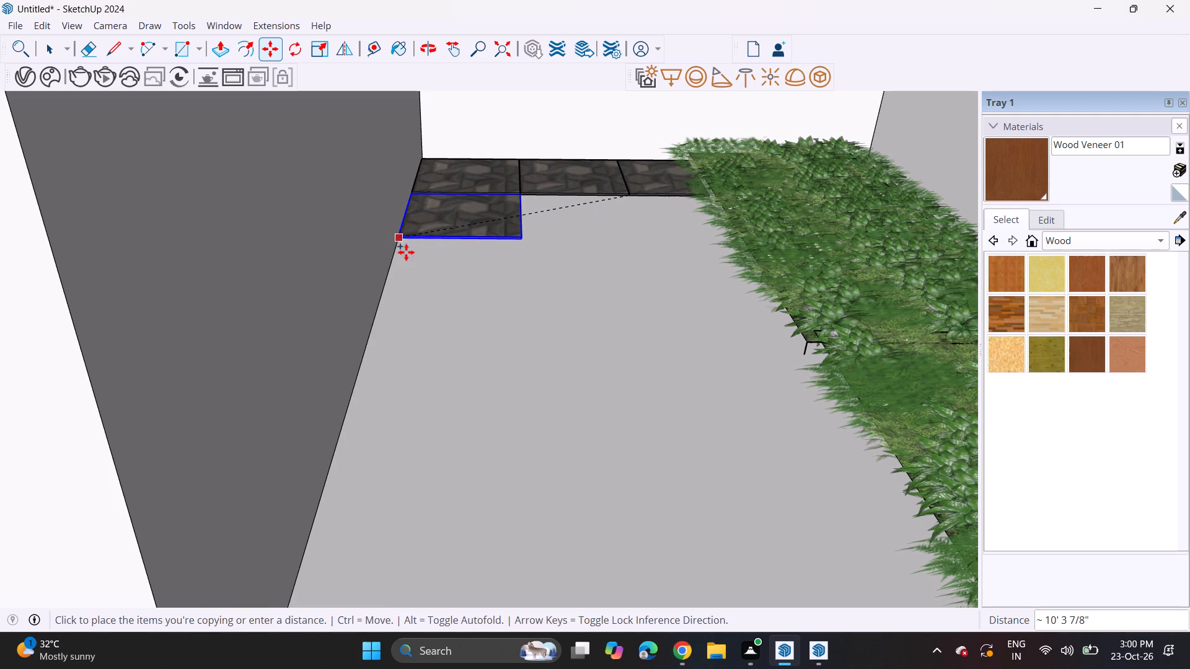
{"action": "left_click", "coordinate": [405, 239], "text": "ctrl"}
{"action": "left_click", "coordinate": [522, 242]}
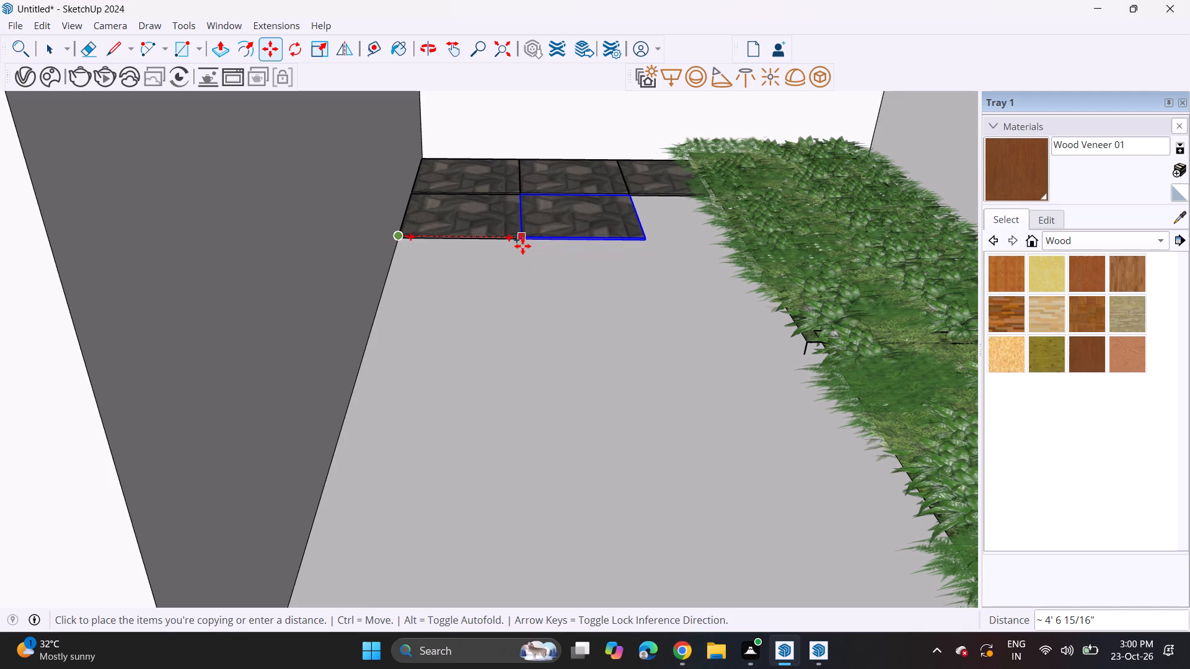
{"action": "left_click", "coordinate": [522, 238], "text": "ctrl"}
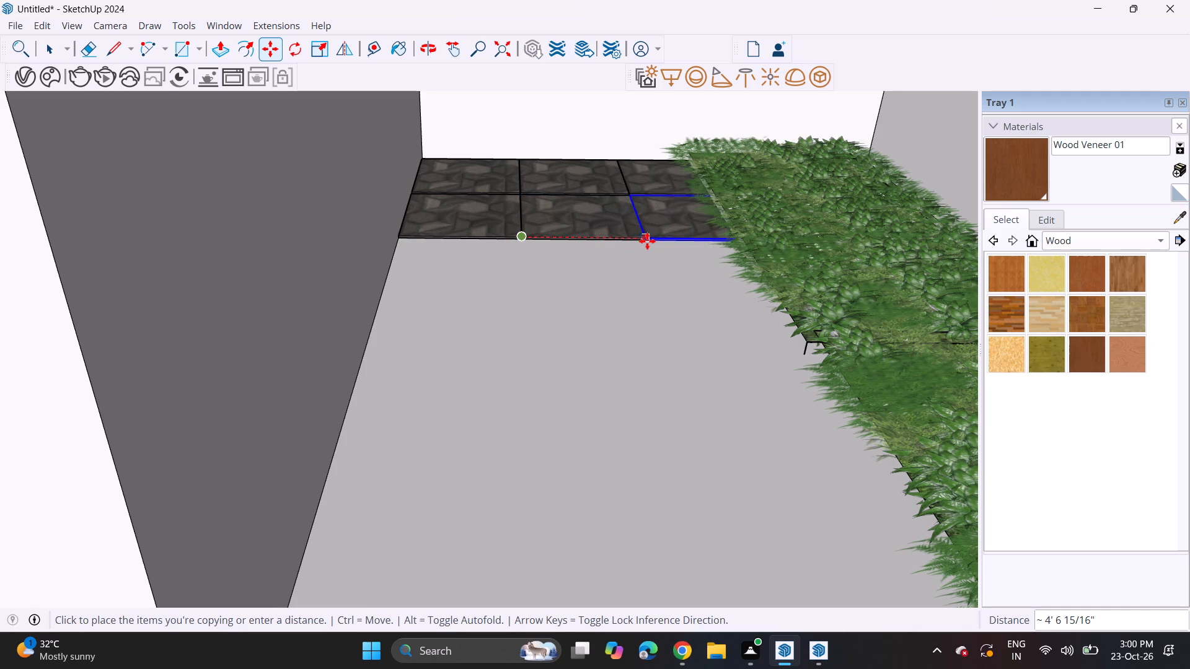
{"action": "left_click", "coordinate": [647, 241]}
Copy a tile to start the third row at the side wall, and shift it about 6 9/16" flush with the second row.
{"action": "left_click", "coordinate": [648, 239]}
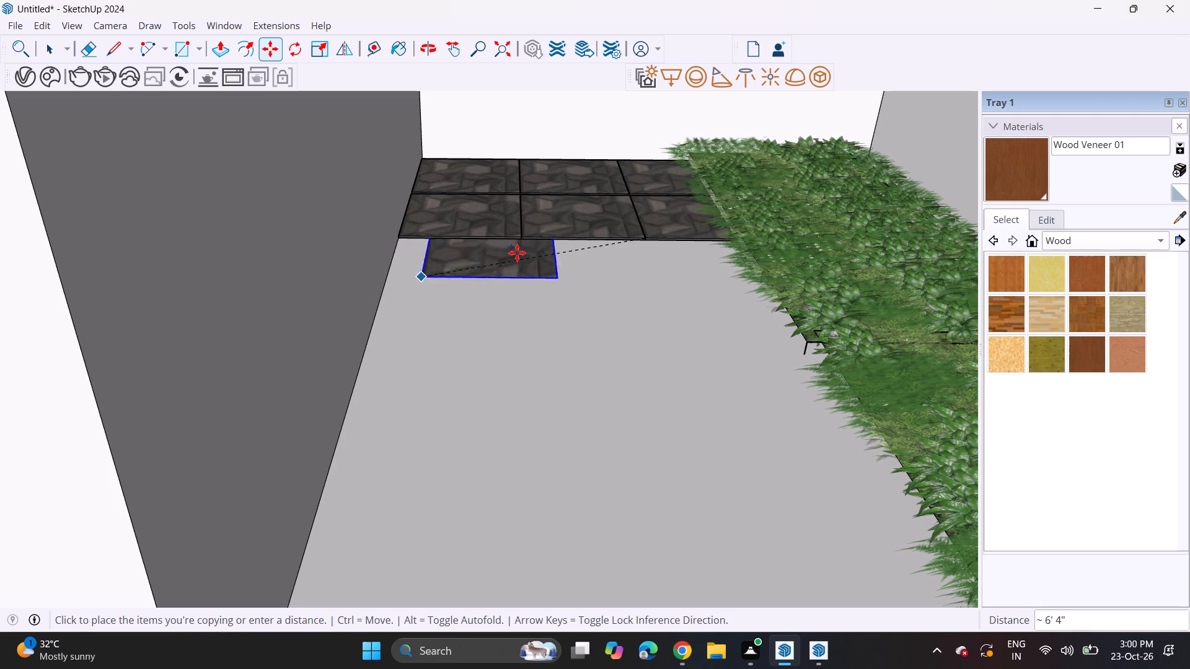
{"action": "left_click", "coordinate": [389, 300]}
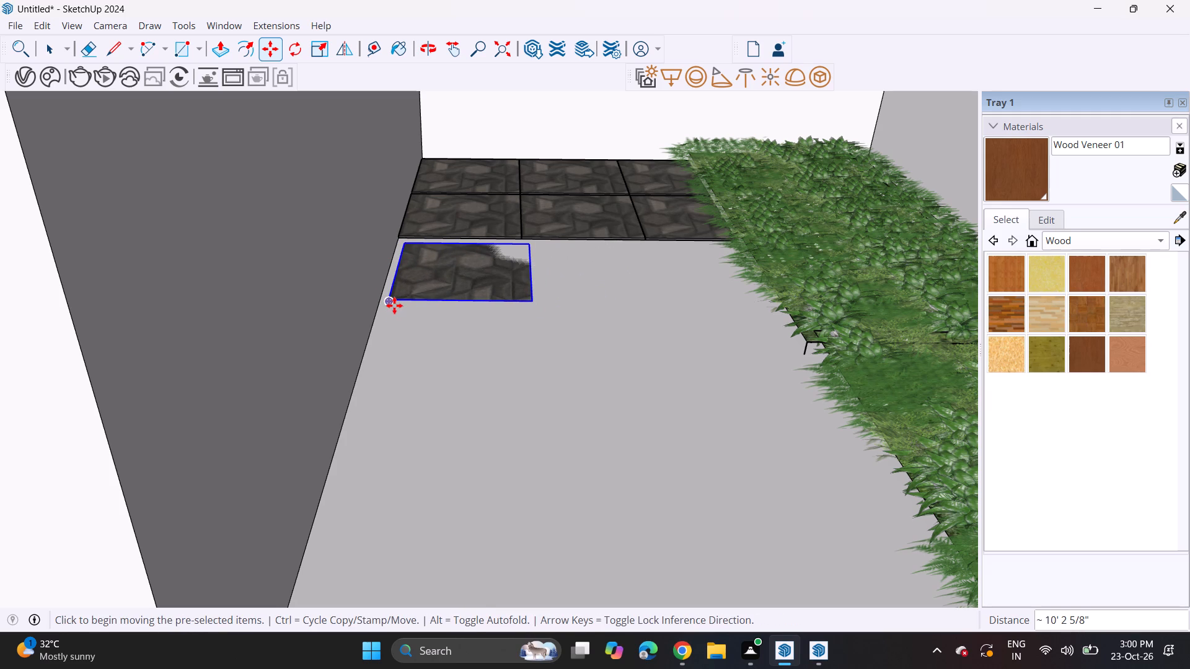
{"action": "scroll", "coordinate": [389, 309], "scroll_direction": "up", "scroll_amount": 4}
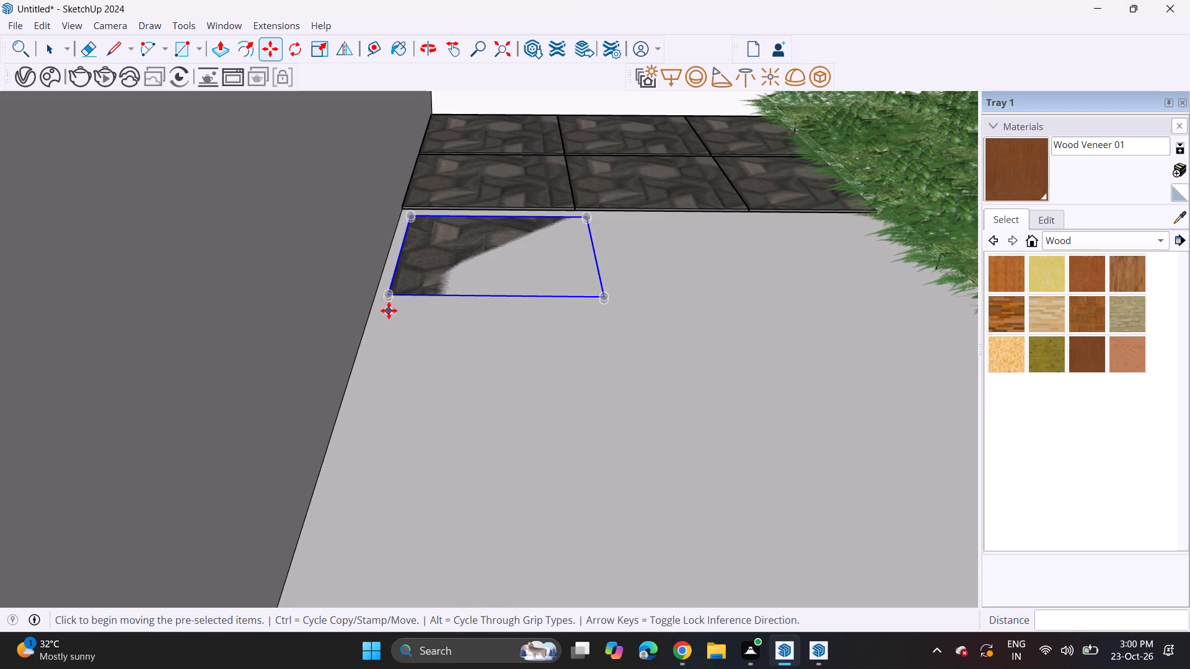
{"action": "left_click", "coordinate": [387, 308]}
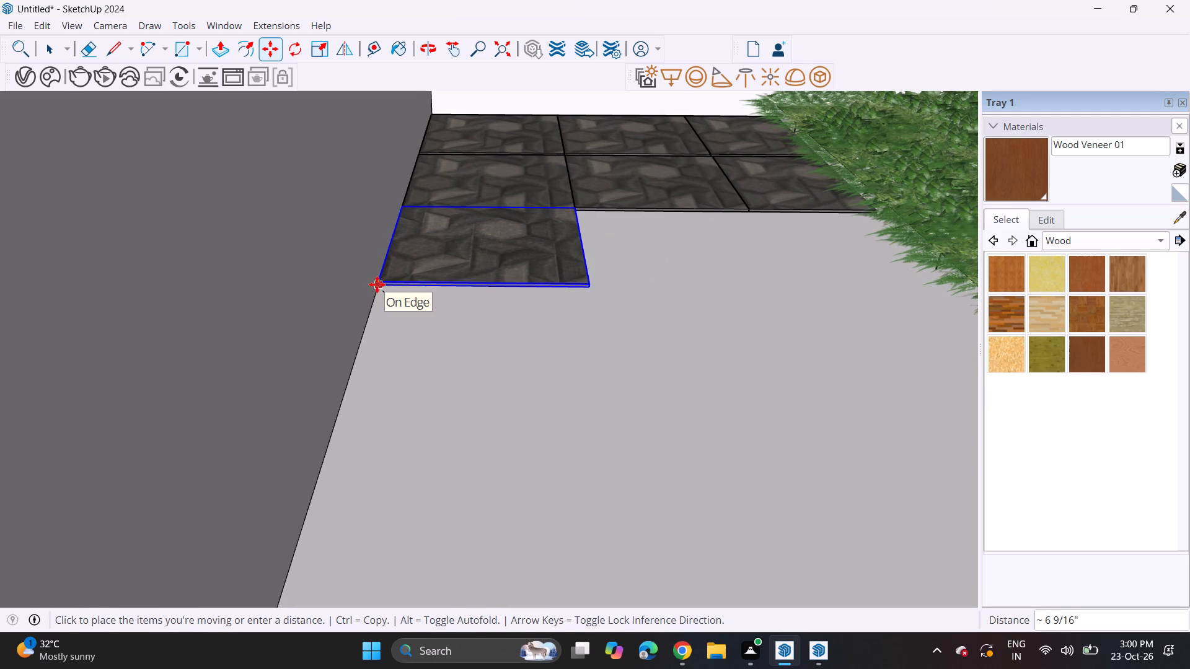
{"action": "left_click", "coordinate": [377, 284]}
Add two more tile copies at about 4' 6 15/16" spacing to complete the third row up to the grass strip.
{"action": "left_click", "coordinate": [383, 291]}
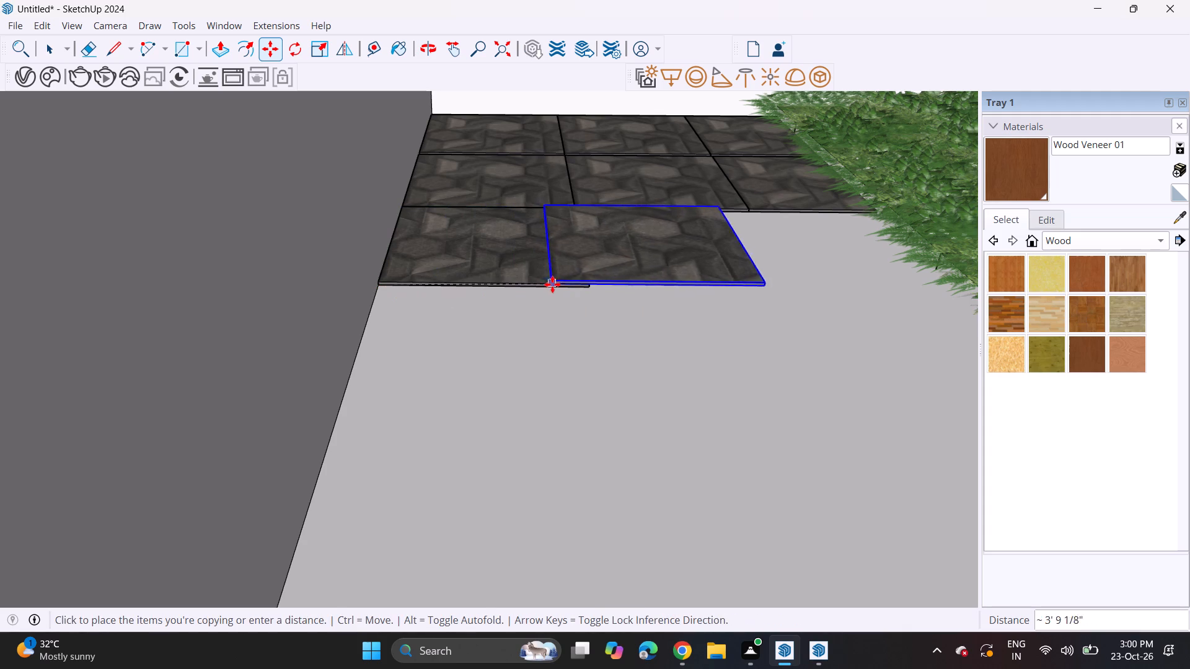
{"action": "left_click", "coordinate": [589, 294]}
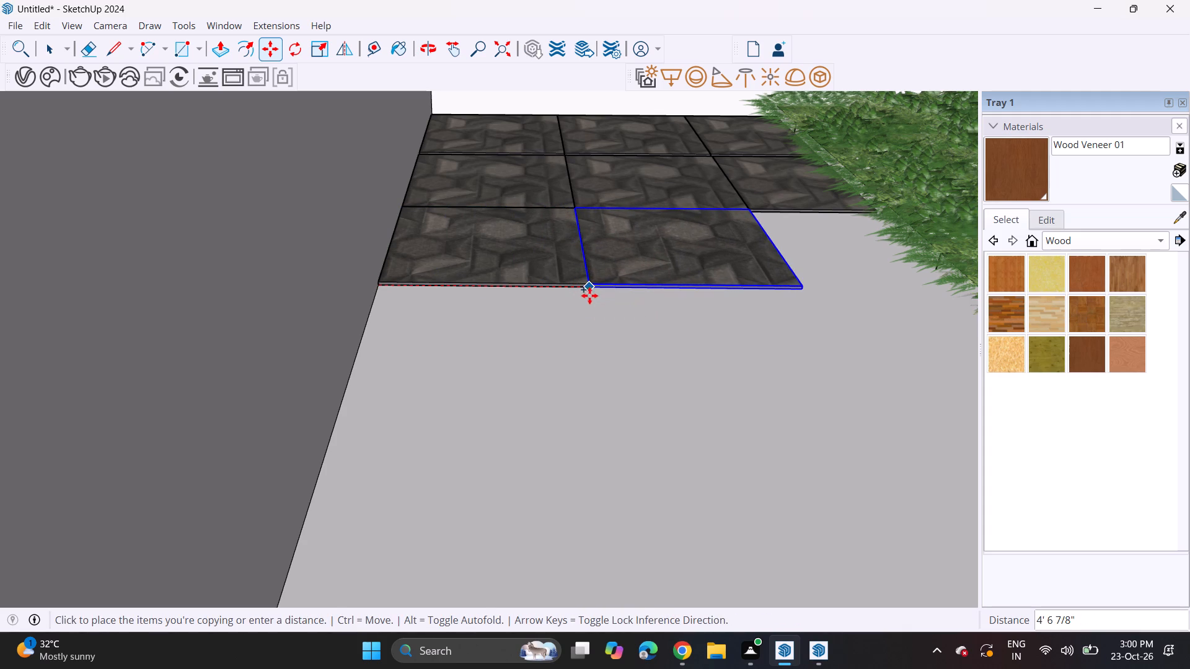
{"action": "scroll", "coordinate": [593, 294], "scroll_direction": "up", "scroll_amount": 11}
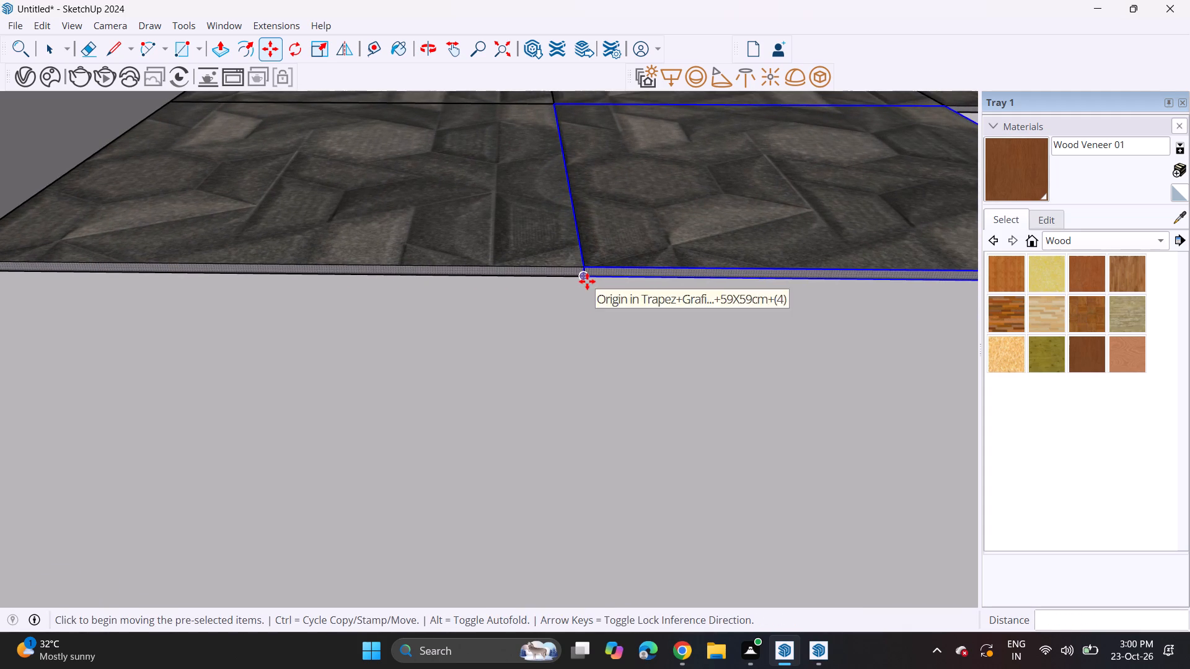
{"action": "left_click", "coordinate": [587, 281]}
{"action": "middle_click_drag", "start_coordinate": [632, 287], "coordinate": [381, 287]}
{"action": "scroll", "coordinate": [623, 287], "scroll_direction": "up", "scroll_amount": 1, "text": "shift"}
{"action": "scroll", "coordinate": [386, 298], "scroll_direction": "down", "scroll_amount": 8}
{"action": "scroll", "coordinate": [497, 296], "scroll_direction": "down", "scroll_amount": 6}
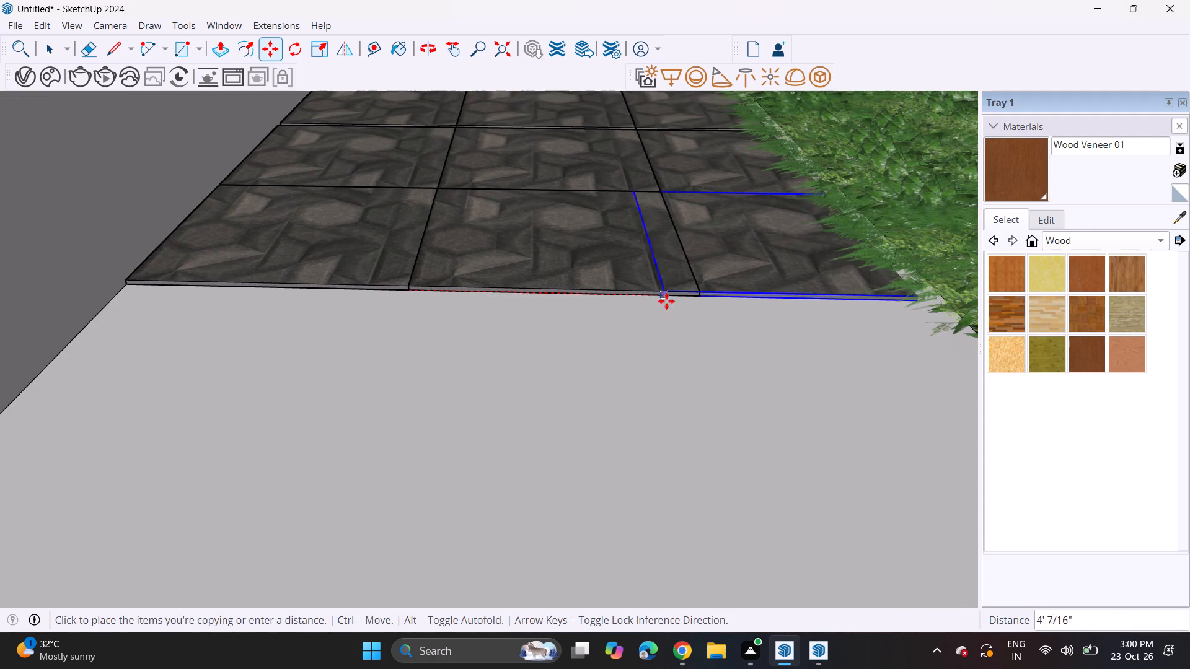
{"action": "left_click", "coordinate": [695, 300]}
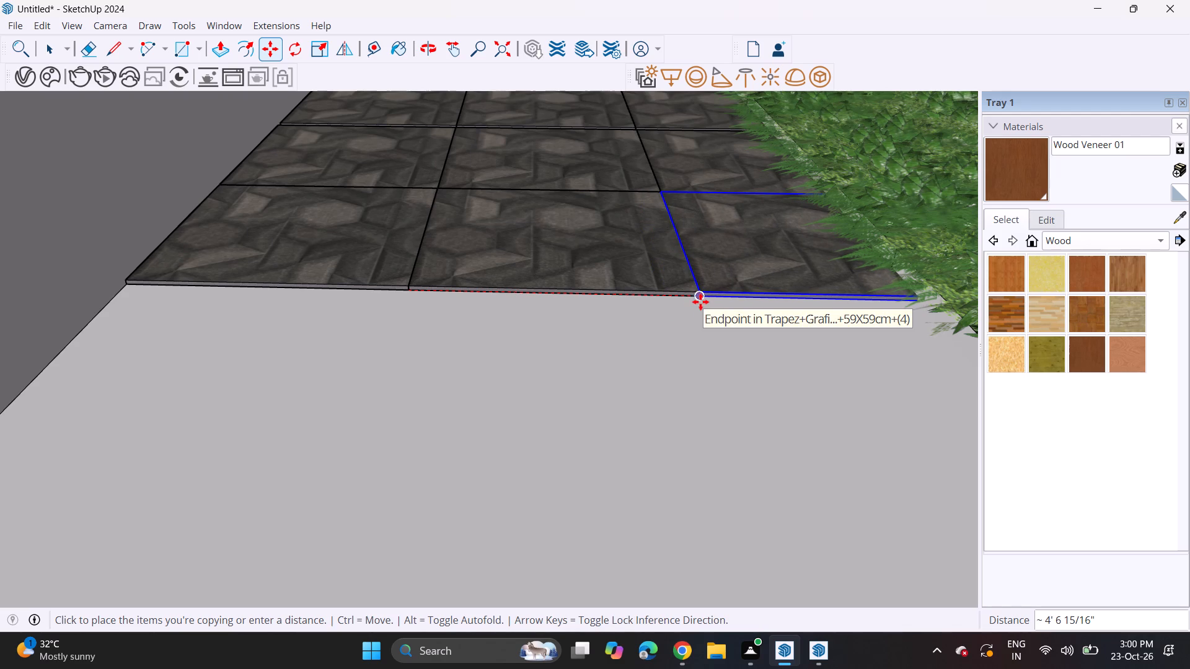
Copy the third row's last tile about 10' 3" diagonally to start the fourth row of the side area at the side wall.
{"action": "left_click", "coordinate": [700, 302]}
{"action": "scroll", "coordinate": [311, 347], "scroll_direction": "down", "scroll_amount": 7}
{"action": "middle_click_drag", "start_coordinate": [251, 365], "coordinate": [460, 329], "text": "shift"}
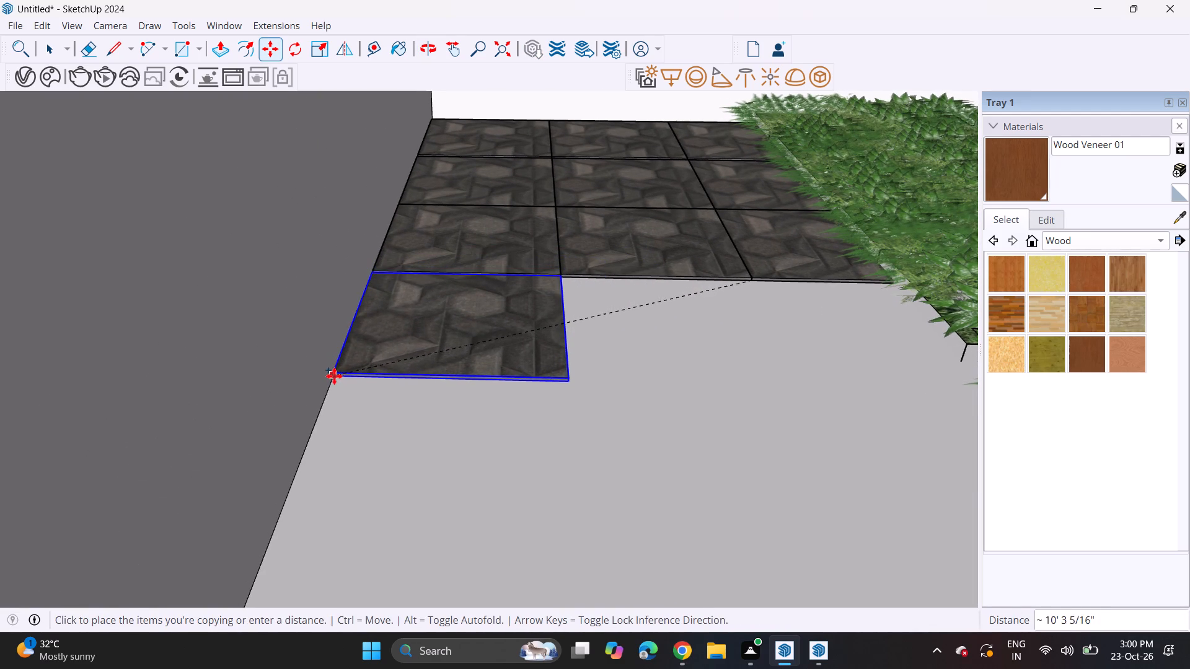
{"action": "left_click", "coordinate": [335, 375]}
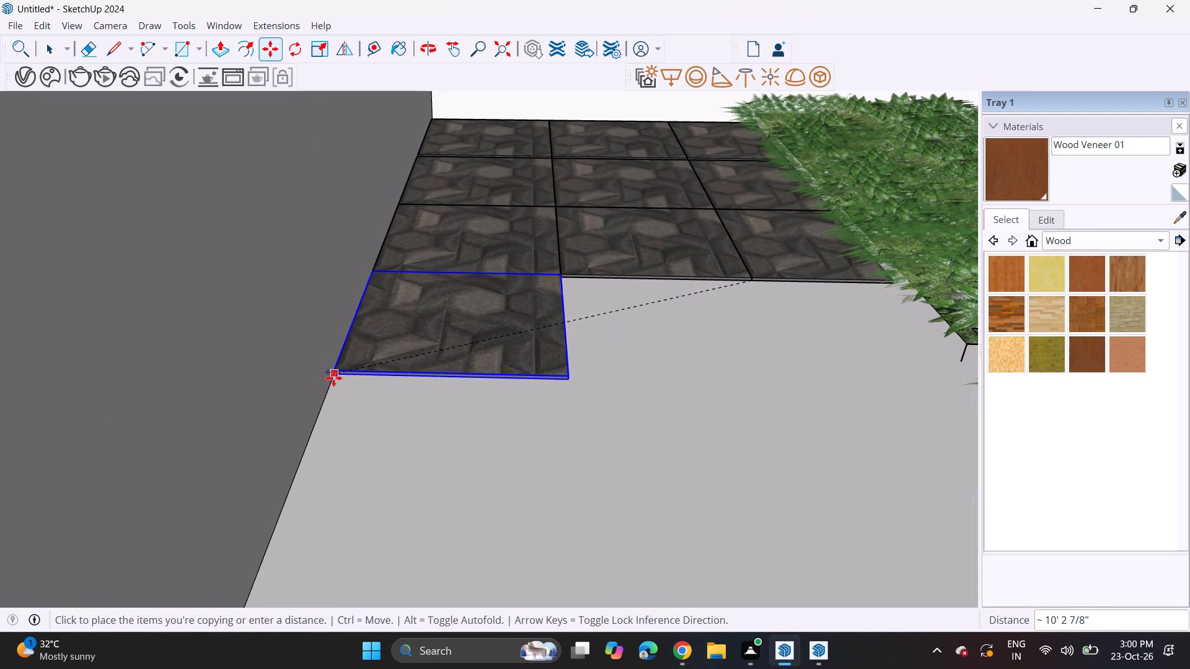
Copy a second tile 4' 6 3/8" along the fourth row and shift it about 9/16" flush with the first tile.
{"action": "left_click", "coordinate": [332, 378]}
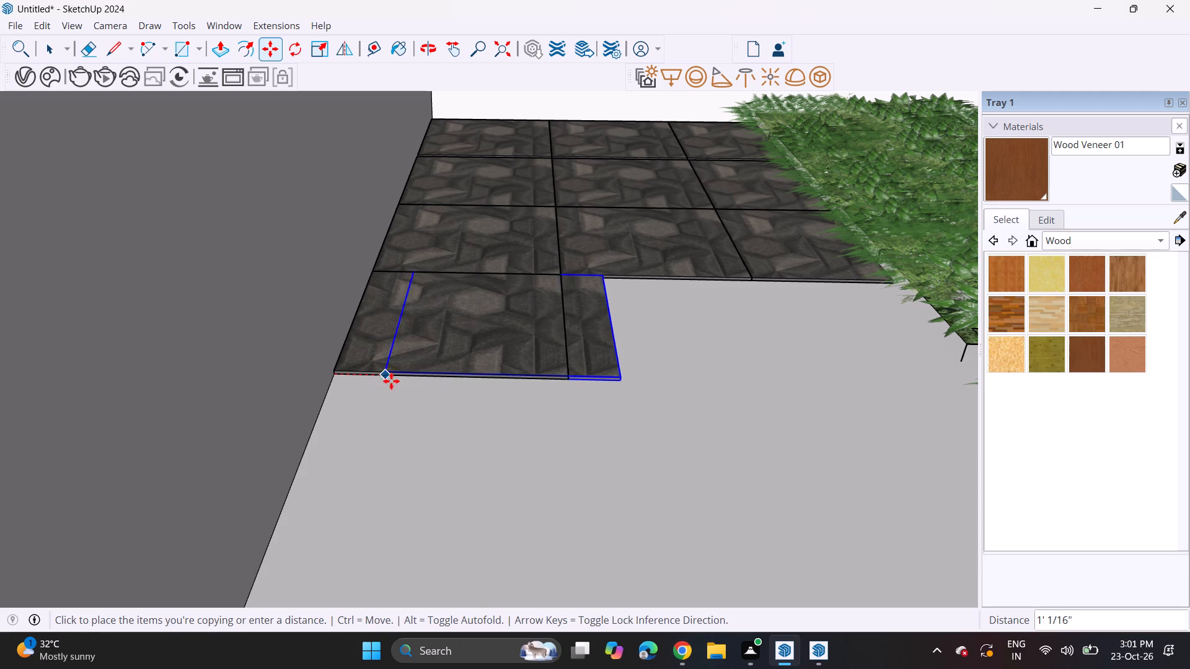
{"action": "left_click", "coordinate": [566, 387]}
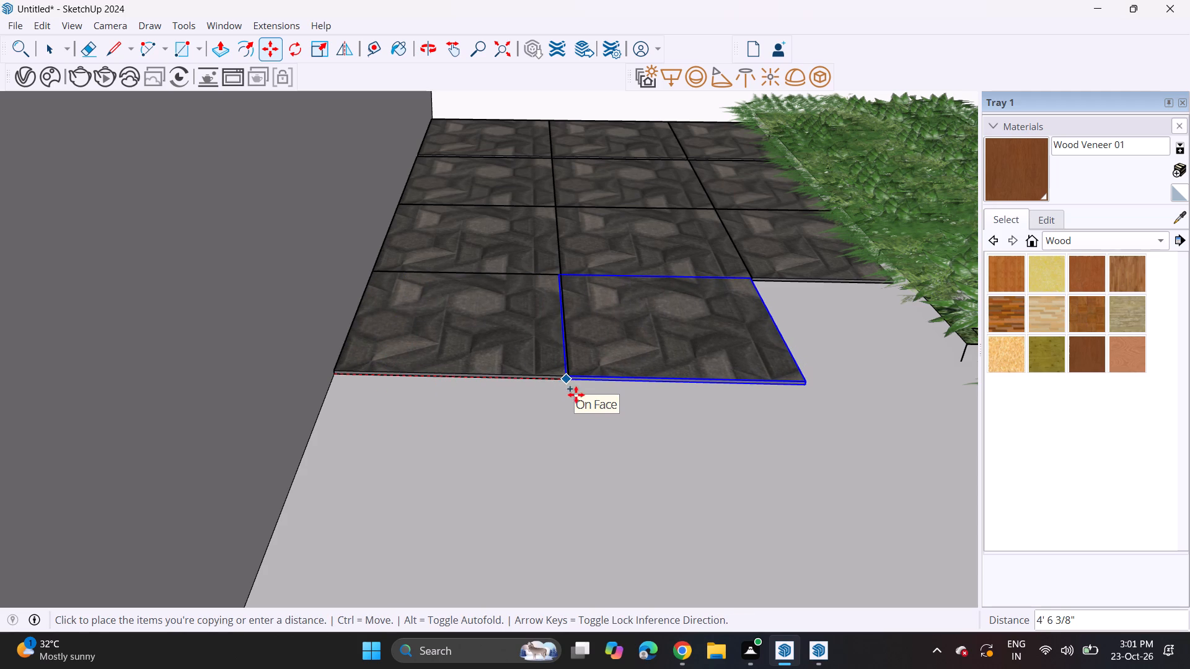
{"action": "left_click", "coordinate": [565, 387], "text": "ctrl"}
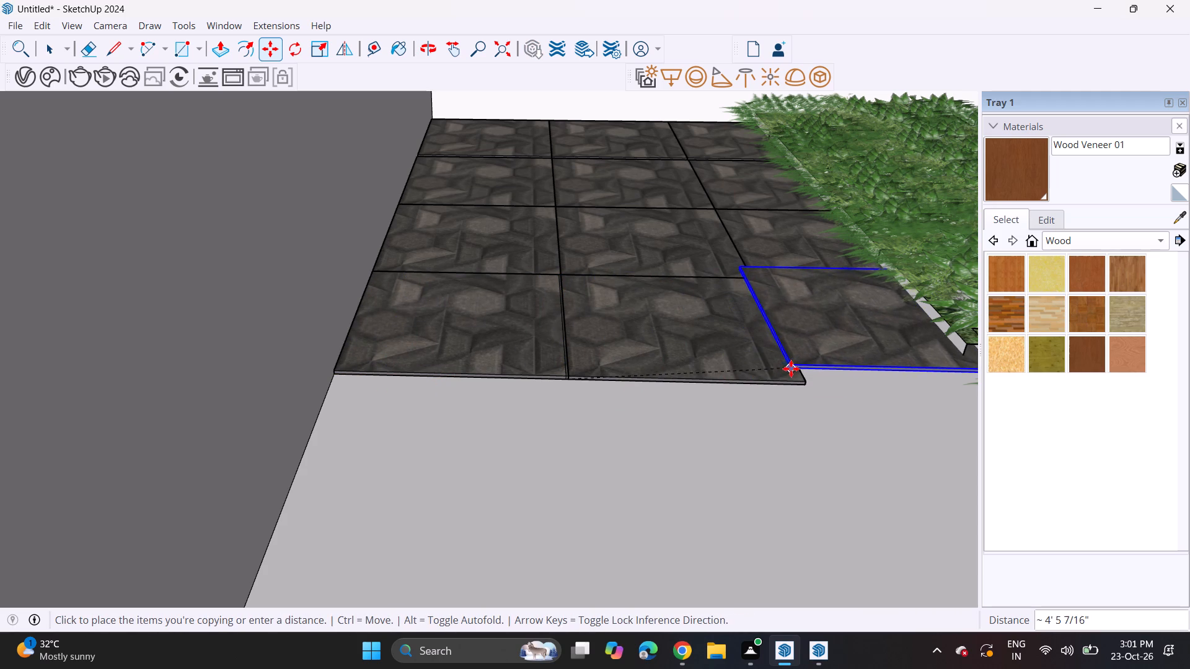
{"action": "key", "text": "ctrl+z"}
{"action": "scroll", "coordinate": [566, 388], "scroll_direction": "up", "scroll_amount": 7}
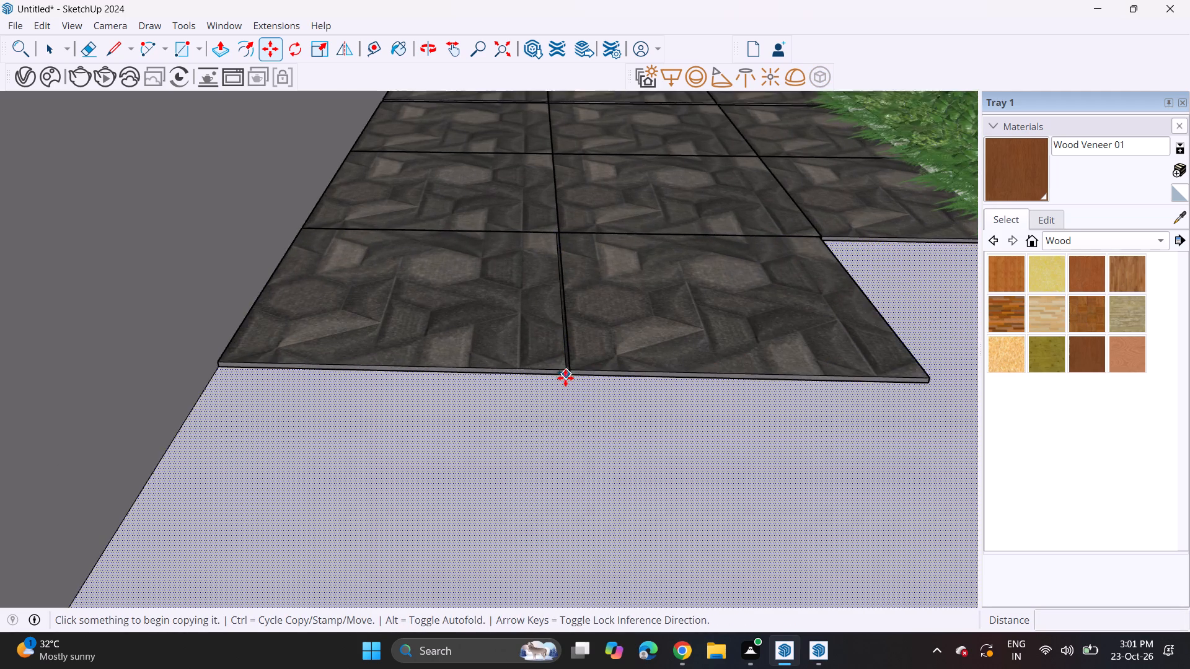
{"action": "scroll", "coordinate": [565, 378], "scroll_direction": "up", "scroll_amount": 8}
{"action": "left_click", "coordinate": [565, 375]}
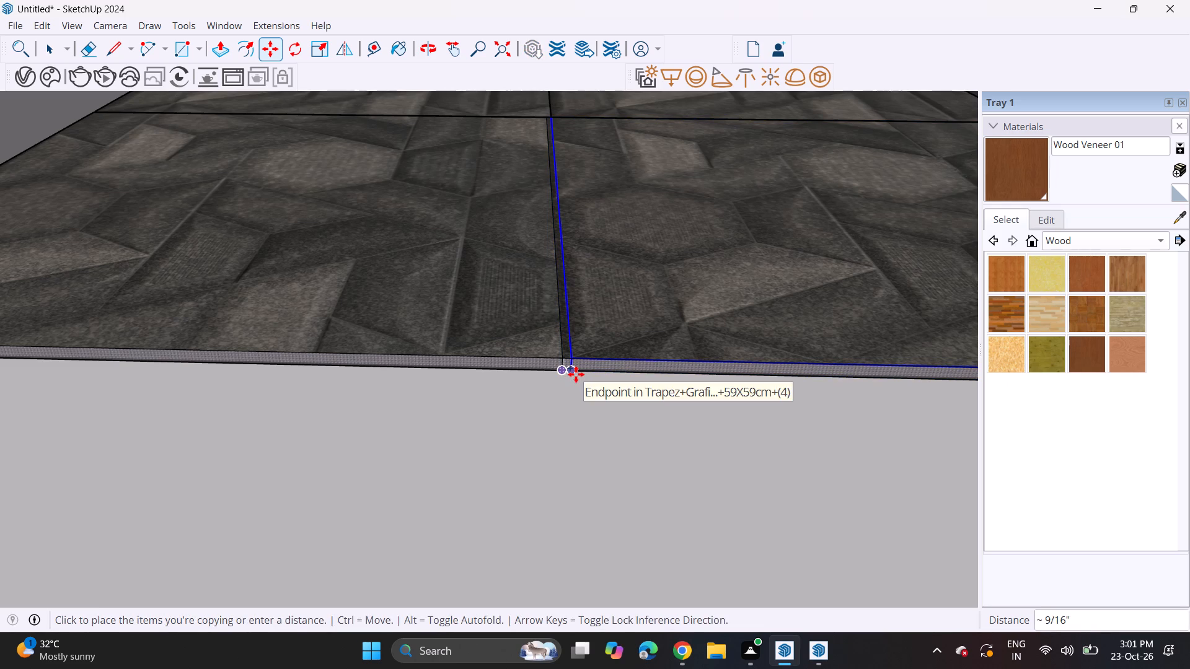
{"action": "left_click", "coordinate": [576, 374]}
{"action": "left_click", "coordinate": [561, 373]}
{"action": "left_click", "coordinate": [576, 371]}
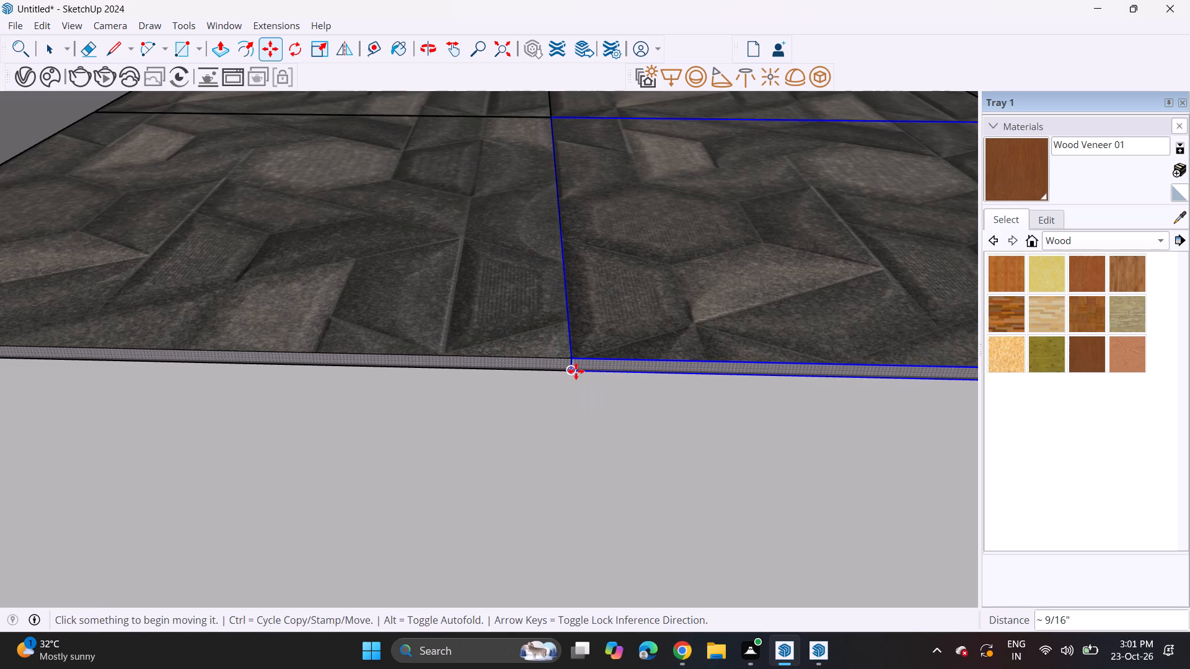
Copy a third tile about 4' 6 15/16" along to complete the fourth row up to the grass strip.
{"action": "left_click", "coordinate": [568, 372]}
{"action": "scroll", "coordinate": [598, 375], "scroll_direction": "down", "scroll_amount": 12, "text": "shift"}
{"action": "middle_click_drag", "start_coordinate": [575, 356], "coordinate": [403, 356]}
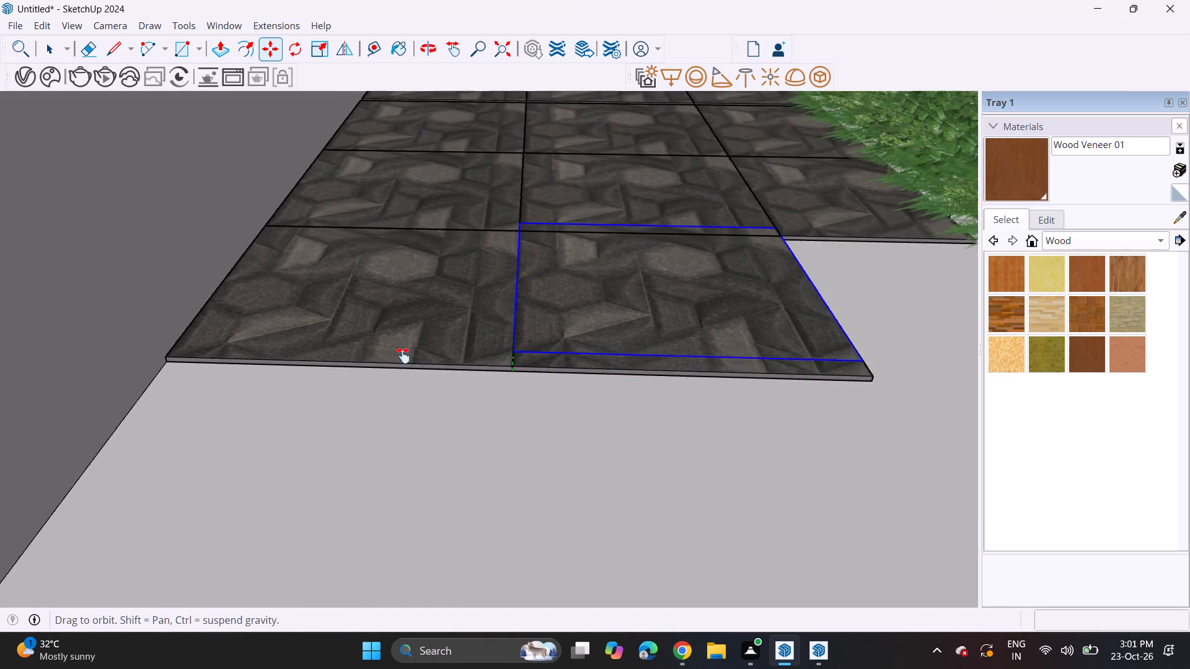
{"action": "middle_click_drag", "start_coordinate": [403, 356], "coordinate": [98, 344]}
{"action": "middle_click_drag", "start_coordinate": [402, 374], "coordinate": [443, 376]}
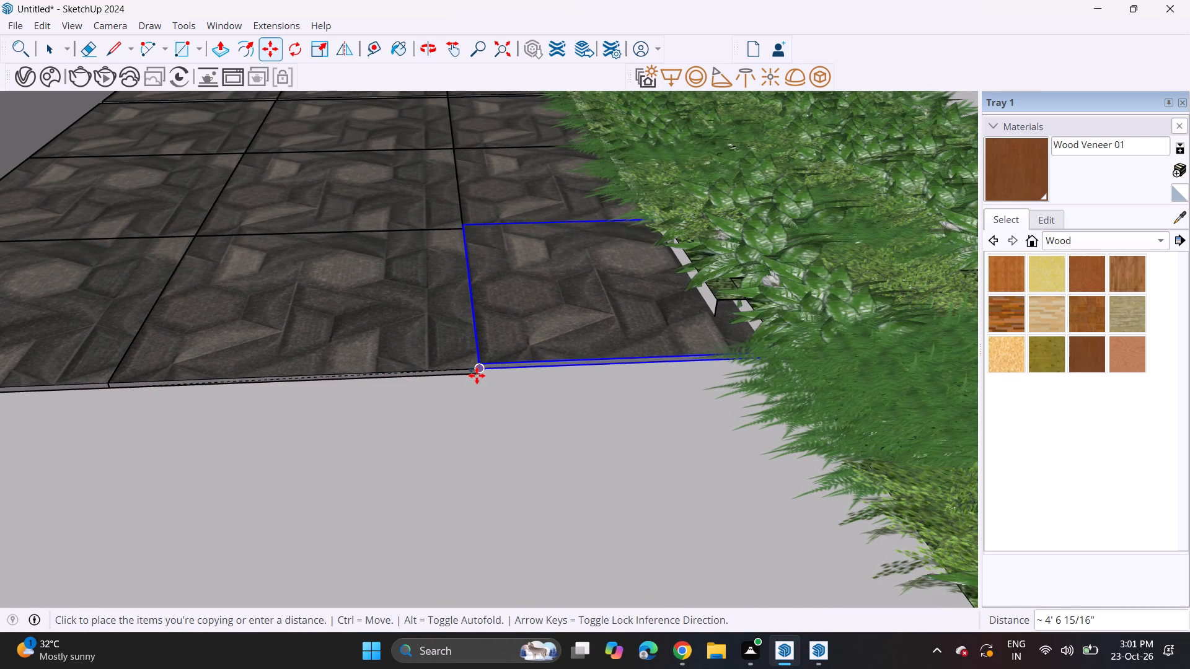
{"action": "left_click", "coordinate": [480, 380]}
Lay a fifth three-tile row in front of the fourth, from the side wall to the grass strip, at about 4' 6 15/16" spacing.
{"action": "scroll", "coordinate": [473, 391], "scroll_direction": "down", "scroll_amount": 7}
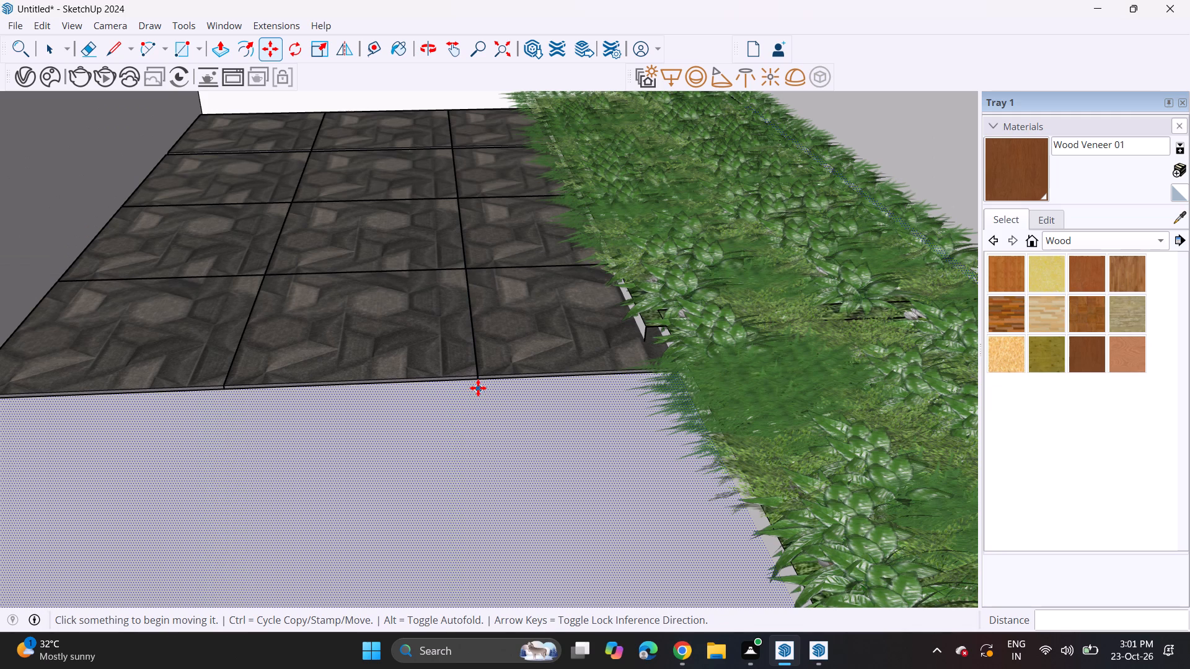
{"action": "left_click", "coordinate": [479, 383]}
{"action": "middle_click_drag", "start_coordinate": [315, 421], "coordinate": [569, 299]}
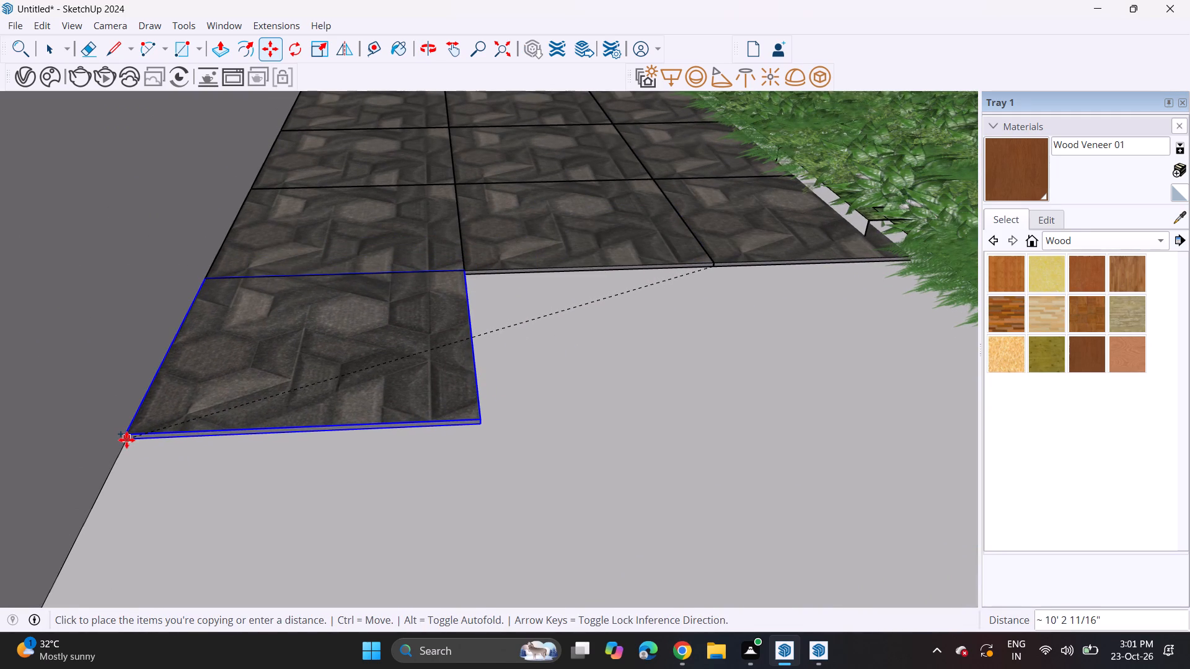
{"action": "left_click", "coordinate": [126, 440]}
{"action": "left_click", "coordinate": [130, 444]}
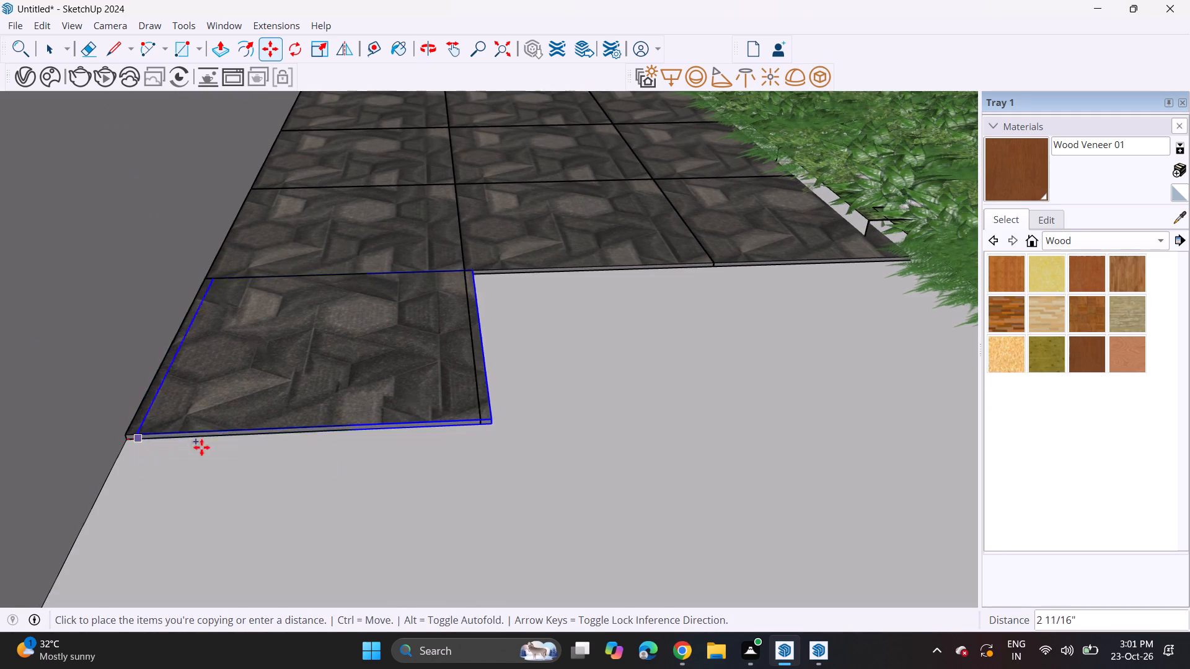
{"action": "left_click", "coordinate": [475, 428]}
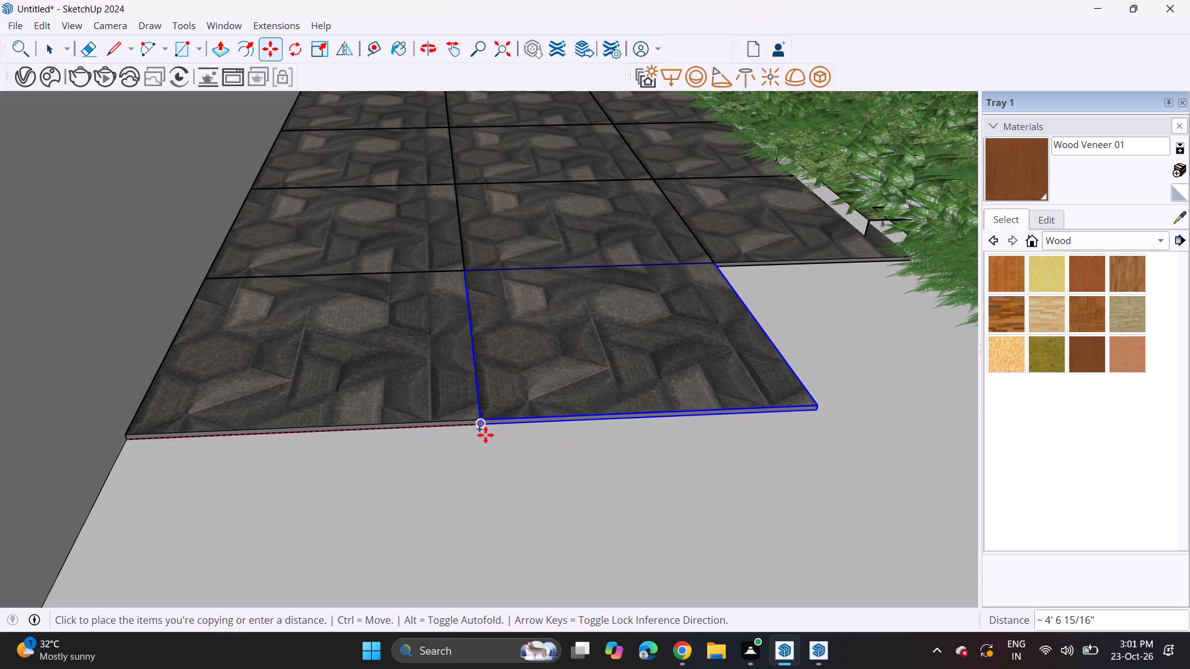
{"action": "left_click", "coordinate": [485, 431], "text": "ctrl"}
{"action": "key", "text": "Escape"}
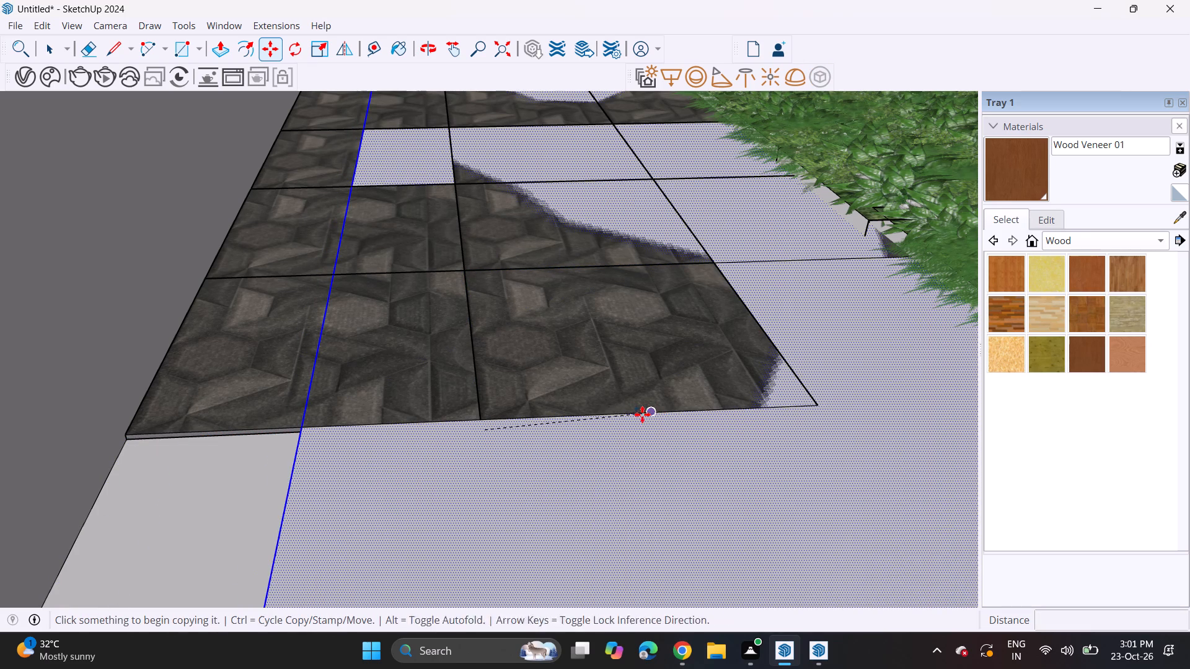
{"action": "left_click", "coordinate": [480, 425]}
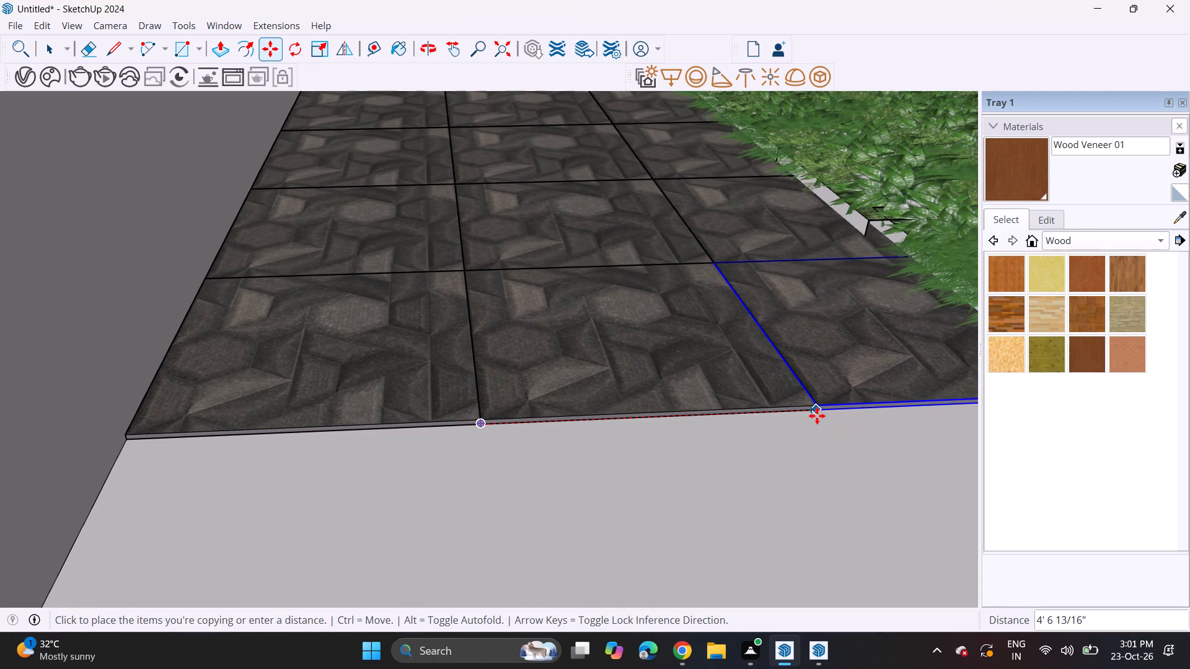
{"action": "left_click", "coordinate": [816, 415]}
Fit the entire model in view to look over the tiled side area.
{"action": "scroll", "coordinate": [480, 327], "scroll_direction": "down", "scroll_amount": 10}
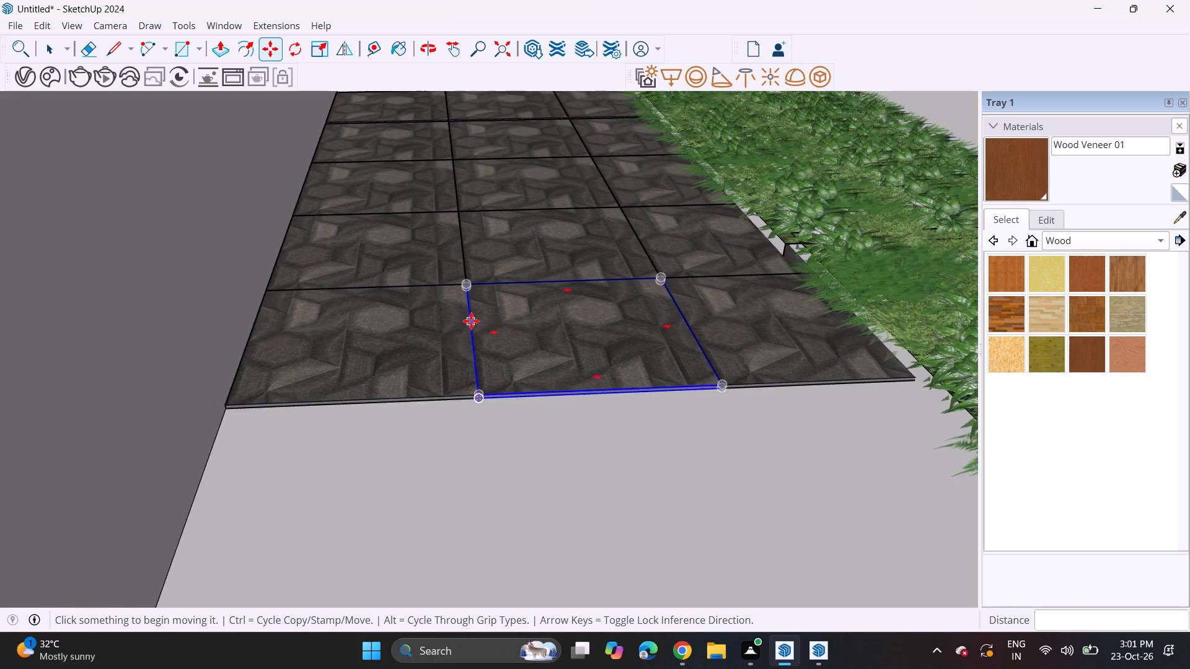
{"action": "scroll", "coordinate": [471, 321], "scroll_direction": "down", "scroll_amount": 10}
{"action": "middle_click_drag", "start_coordinate": [478, 318], "coordinate": [477, 245]}
{"action": "scroll", "coordinate": [439, 239], "scroll_direction": "up", "scroll_amount": 1}
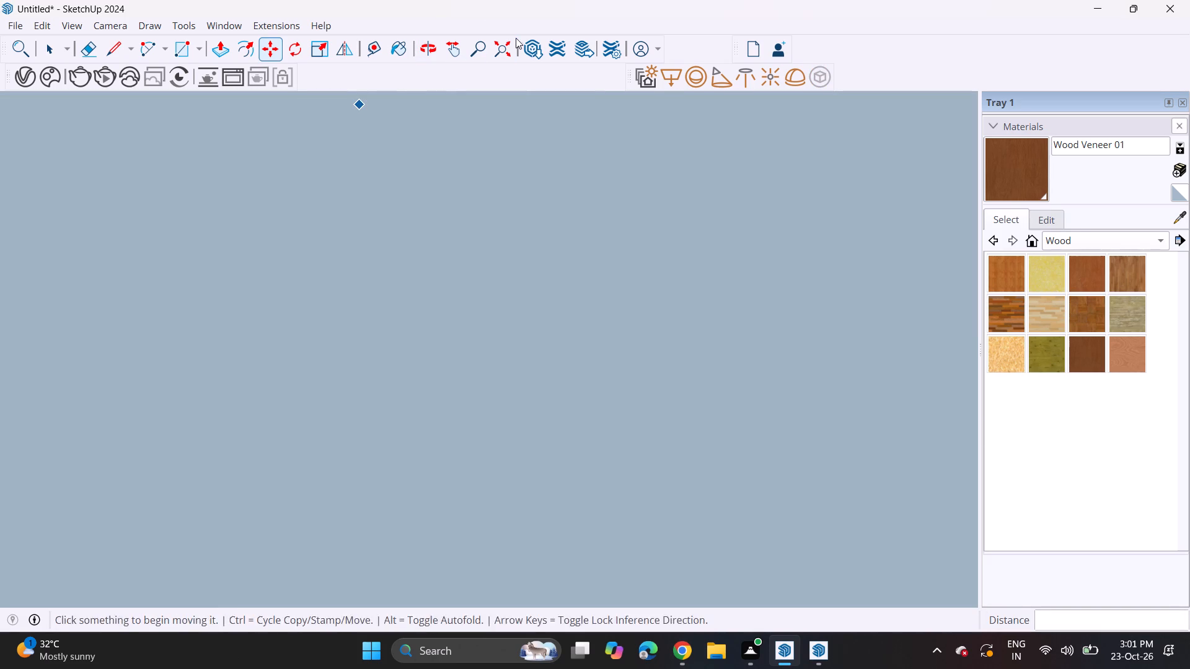
{"action": "left_click", "coordinate": [508, 42]}
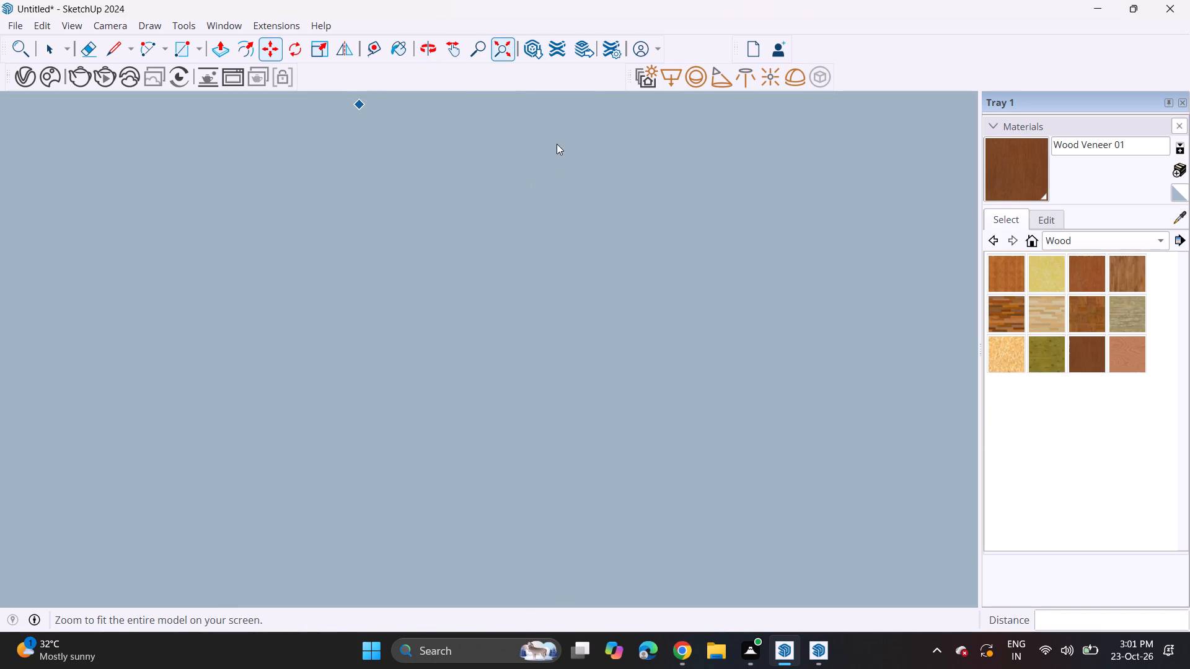
{"action": "left_click", "coordinate": [508, 53]}
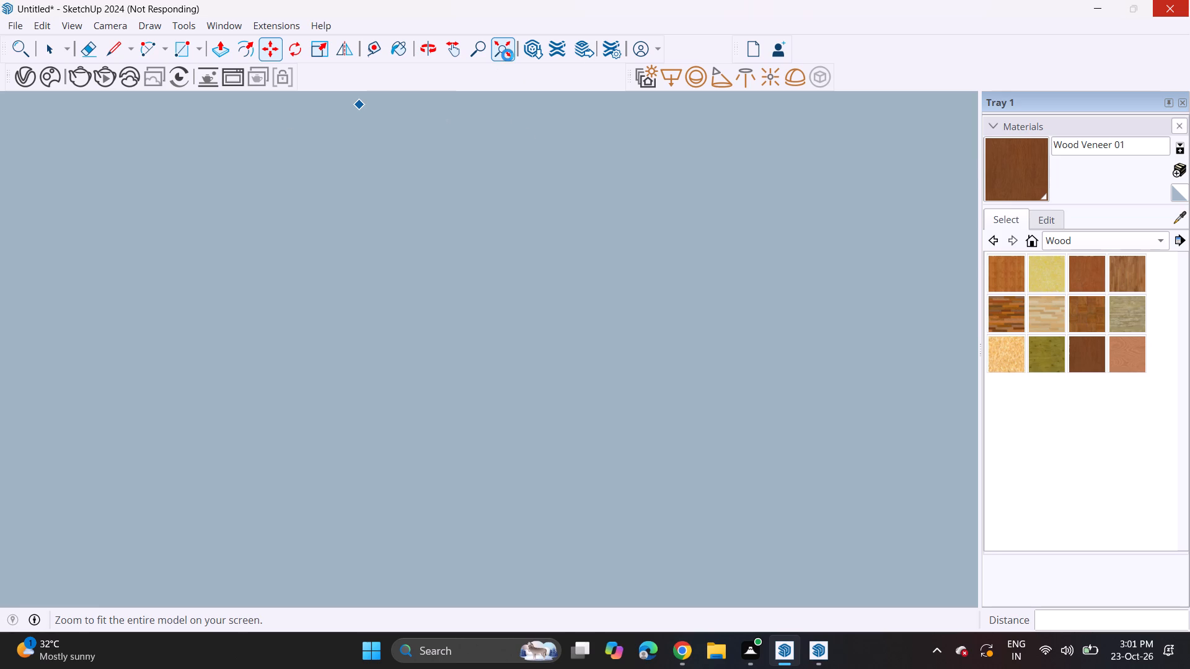
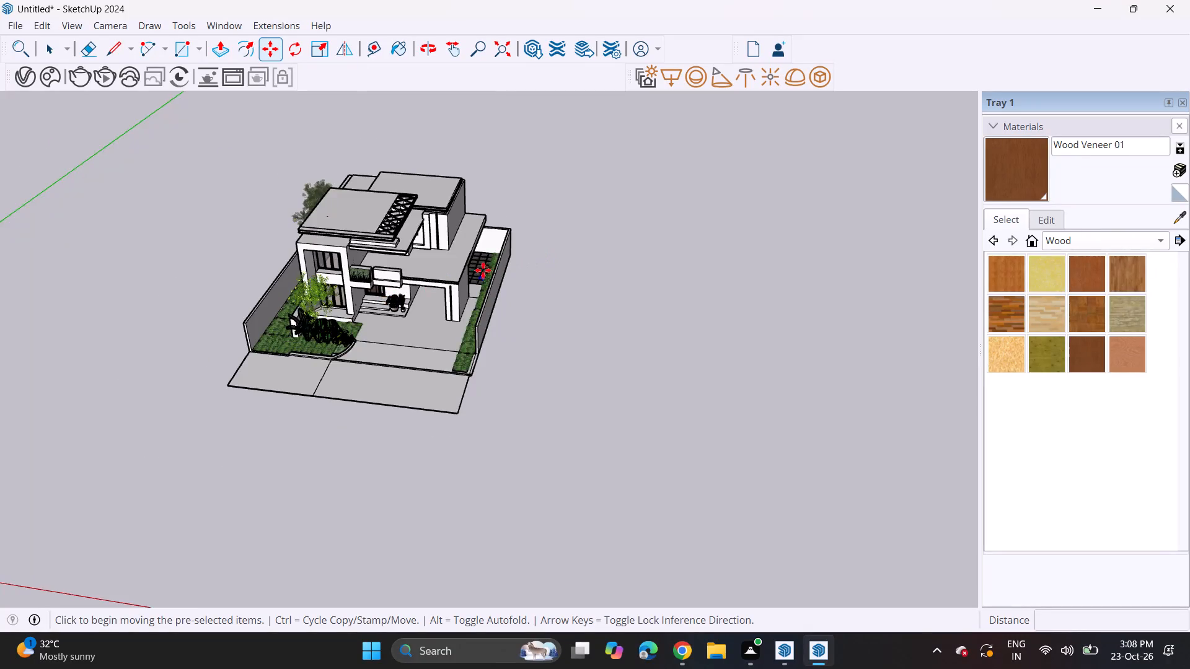
Examine the dark stone paving beside the grass strip at the side of the house.
{"action": "scroll", "coordinate": [472, 275], "scroll_direction": "up", "scroll_amount": 20}
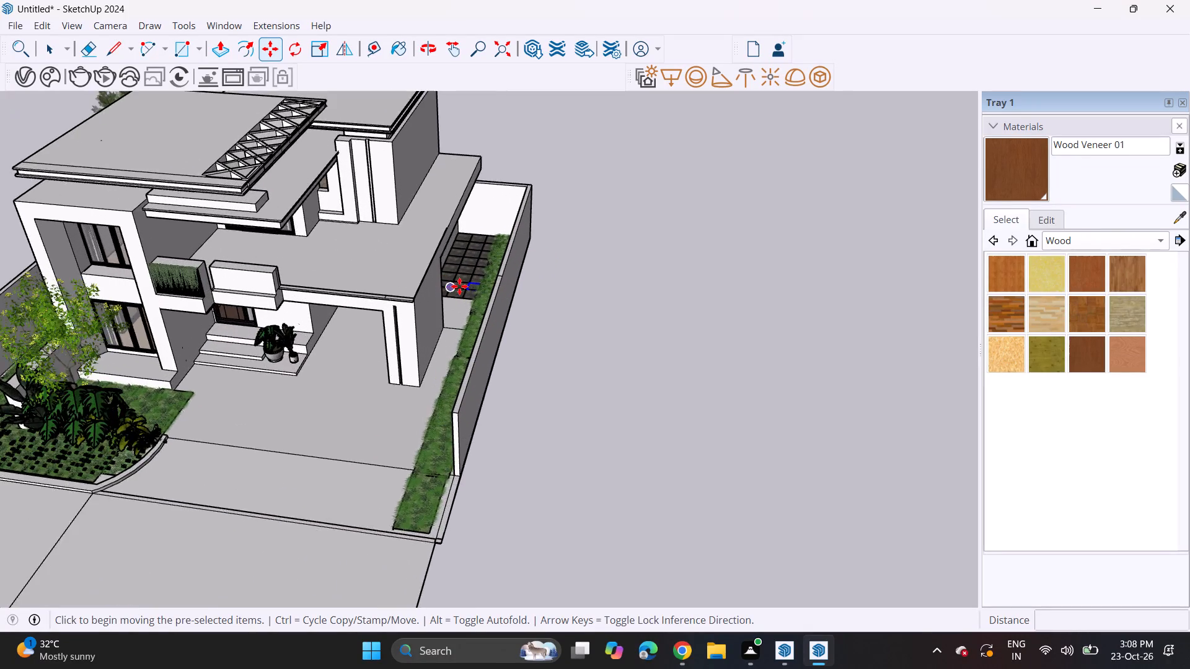
{"action": "scroll", "coordinate": [459, 286], "scroll_direction": "up", "scroll_amount": 3}
{"action": "scroll", "coordinate": [456, 290], "scroll_direction": "down", "scroll_amount": 1}
{"action": "scroll", "coordinate": [456, 290], "scroll_direction": "up", "scroll_amount": 16}
{"action": "scroll", "coordinate": [456, 287], "scroll_direction": "up", "scroll_amount": 7}
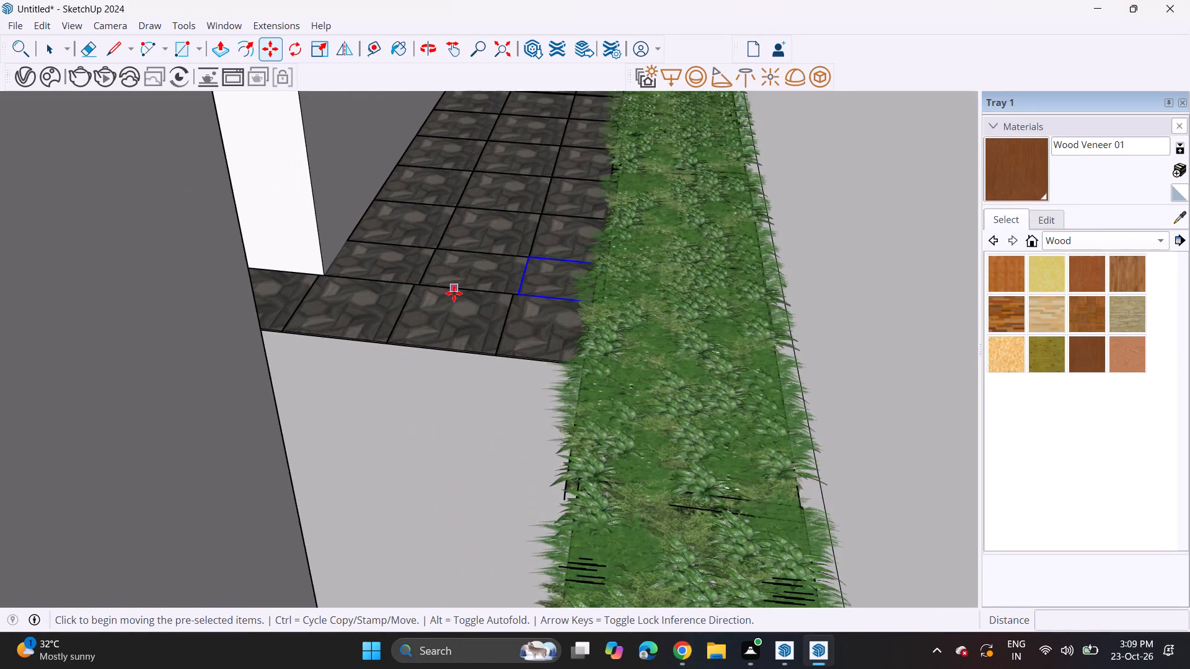
{"action": "scroll", "coordinate": [454, 293], "scroll_direction": "up", "scroll_amount": 6}
{"action": "scroll", "coordinate": [399, 310], "scroll_direction": "down", "scroll_amount": 7}
{"action": "middle_click_drag", "start_coordinate": [389, 321], "coordinate": [646, 286]}
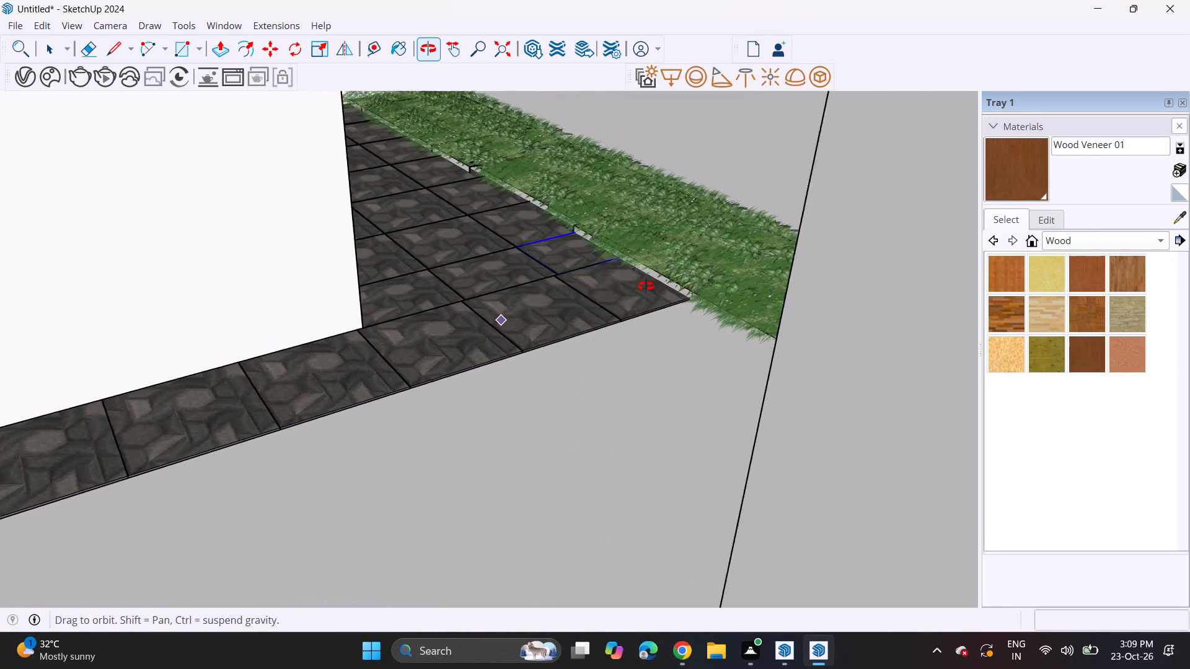
{"action": "middle_click_drag", "start_coordinate": [646, 286], "coordinate": [649, 286]}
{"action": "key", "text": "n"}
{"action": "key", "text": "space"}
{"action": "left_click", "coordinate": [609, 299]}
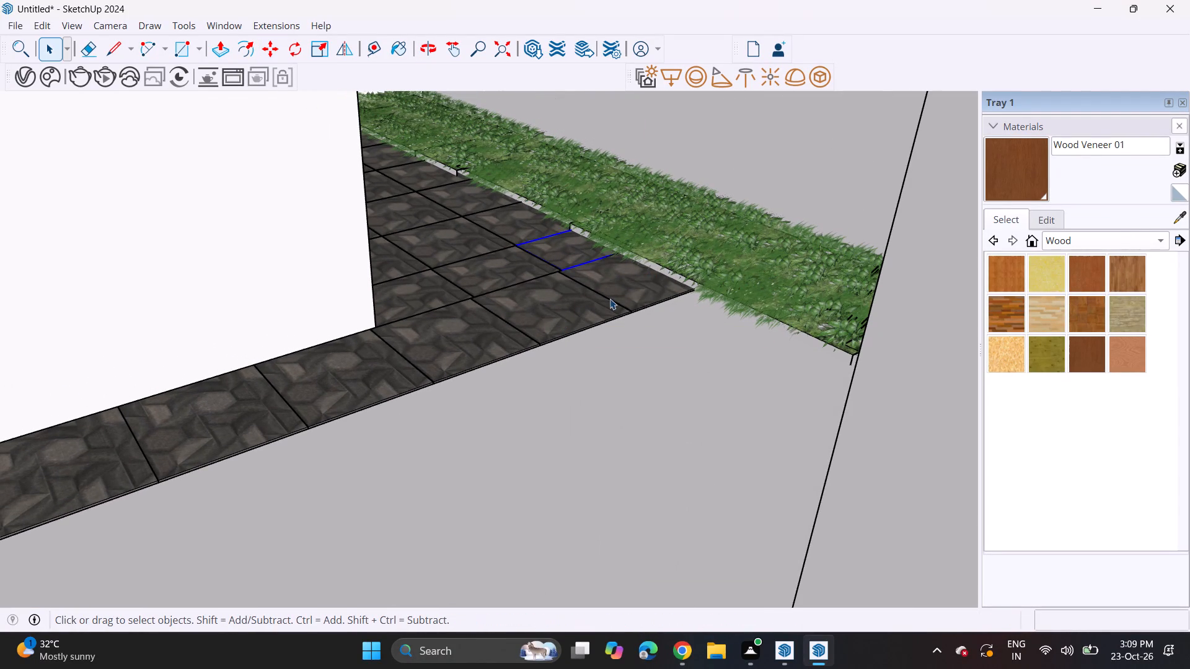
{"action": "left_click", "coordinate": [622, 295]}
{"action": "scroll", "coordinate": [407, 366], "scroll_direction": "down", "scroll_amount": 6}
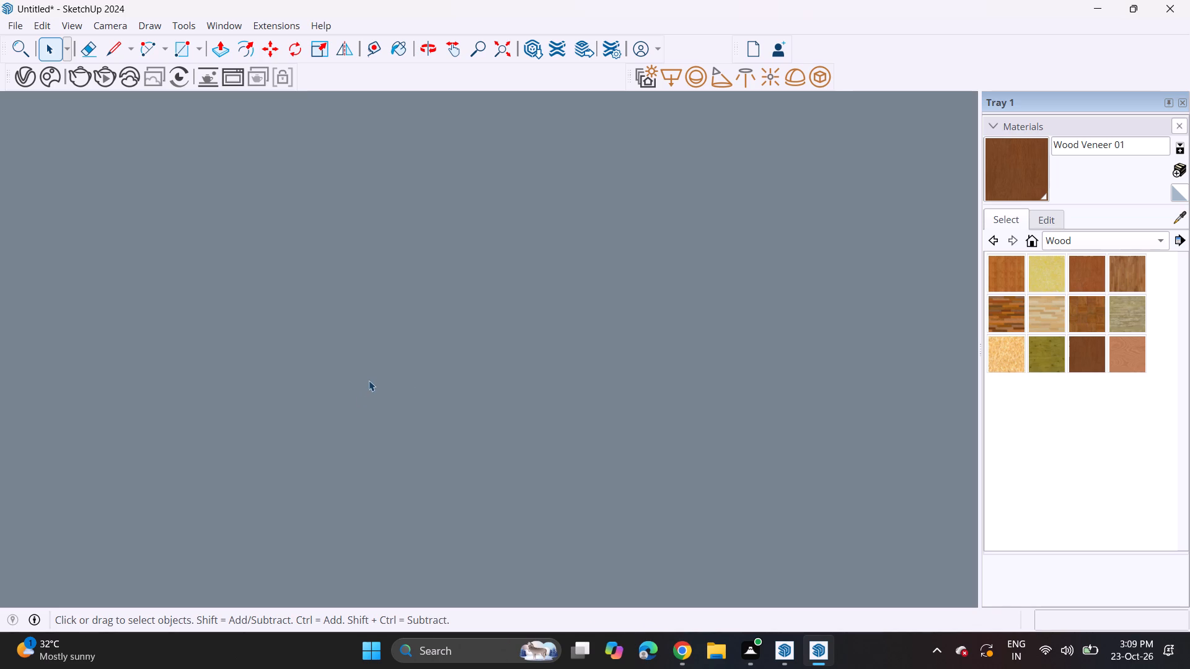
{"action": "scroll", "coordinate": [376, 366], "scroll_direction": "down", "scroll_amount": 13}
{"action": "scroll", "coordinate": [382, 356], "scroll_direction": "up", "scroll_amount": 1}
{"action": "scroll", "coordinate": [381, 349], "scroll_direction": "down", "scroll_amount": 20}
{"action": "scroll", "coordinate": [381, 349], "scroll_direction": "down", "scroll_amount": 3}
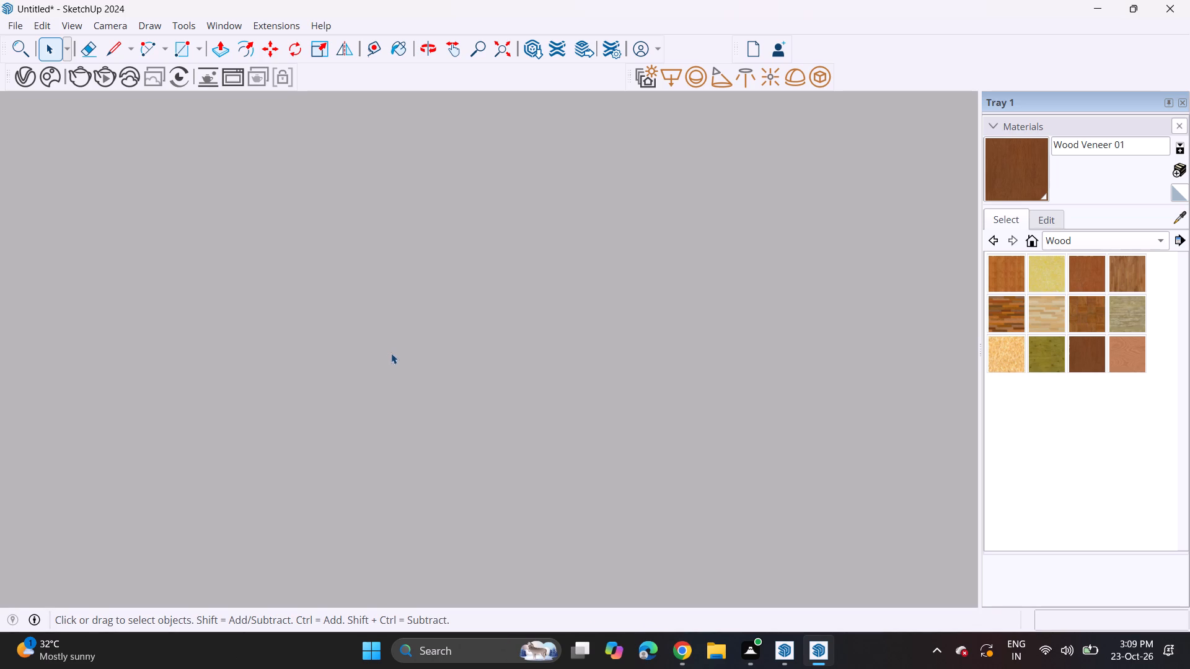
{"action": "scroll", "coordinate": [391, 353], "scroll_direction": "down", "scroll_amount": 3}
{"action": "left_click", "coordinate": [510, 58]}
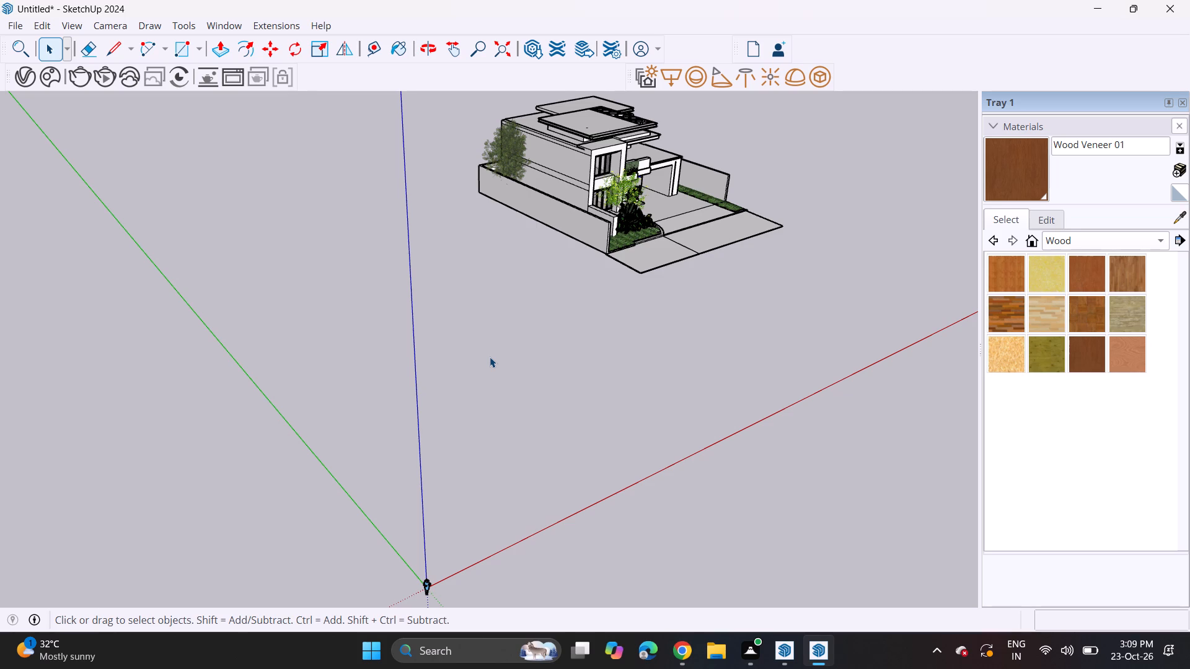
Copy the end stone tile at the wall corner forward about 4' 6 15/16" to start a second row.
{"action": "scroll", "coordinate": [679, 180], "scroll_direction": "up", "scroll_amount": 11}
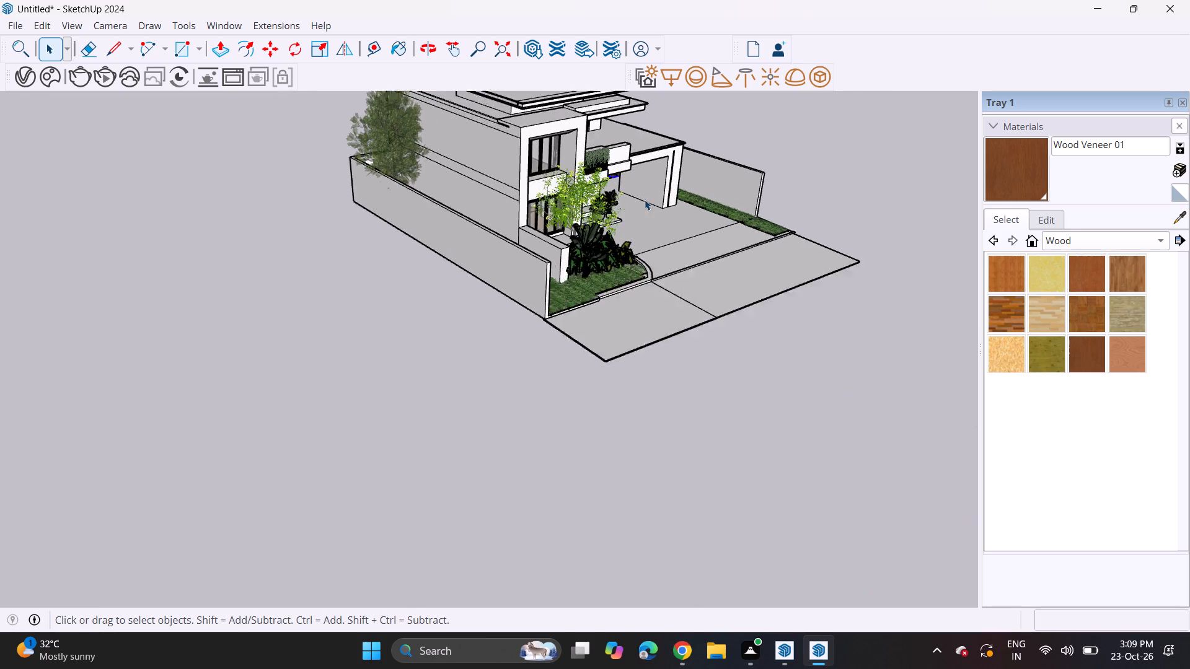
{"action": "middle_click_drag", "start_coordinate": [653, 209], "coordinate": [463, 220]}
{"action": "scroll", "coordinate": [765, 225], "scroll_direction": "up", "scroll_amount": 7}
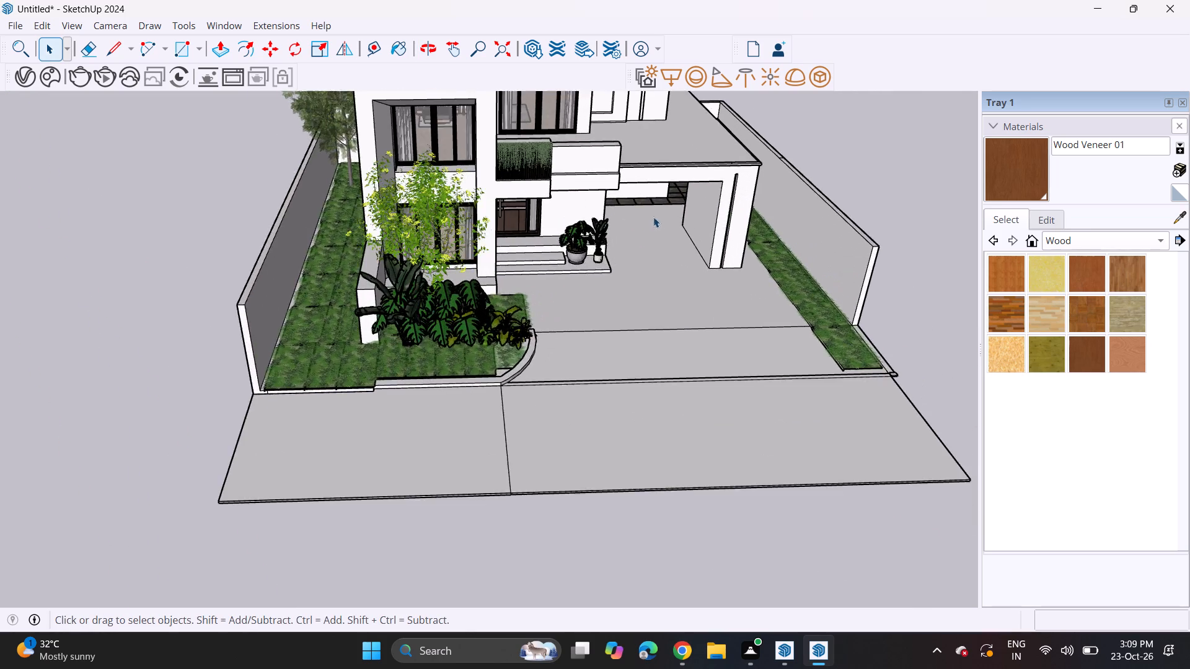
{"action": "scroll", "coordinate": [647, 213], "scroll_direction": "up", "scroll_amount": 7}
{"action": "scroll", "coordinate": [597, 200], "scroll_direction": "up", "scroll_amount": 16}
{"action": "scroll", "coordinate": [565, 204], "scroll_direction": "down", "scroll_amount": 1}
{"action": "scroll", "coordinate": [565, 204], "scroll_direction": "up", "scroll_amount": 11}
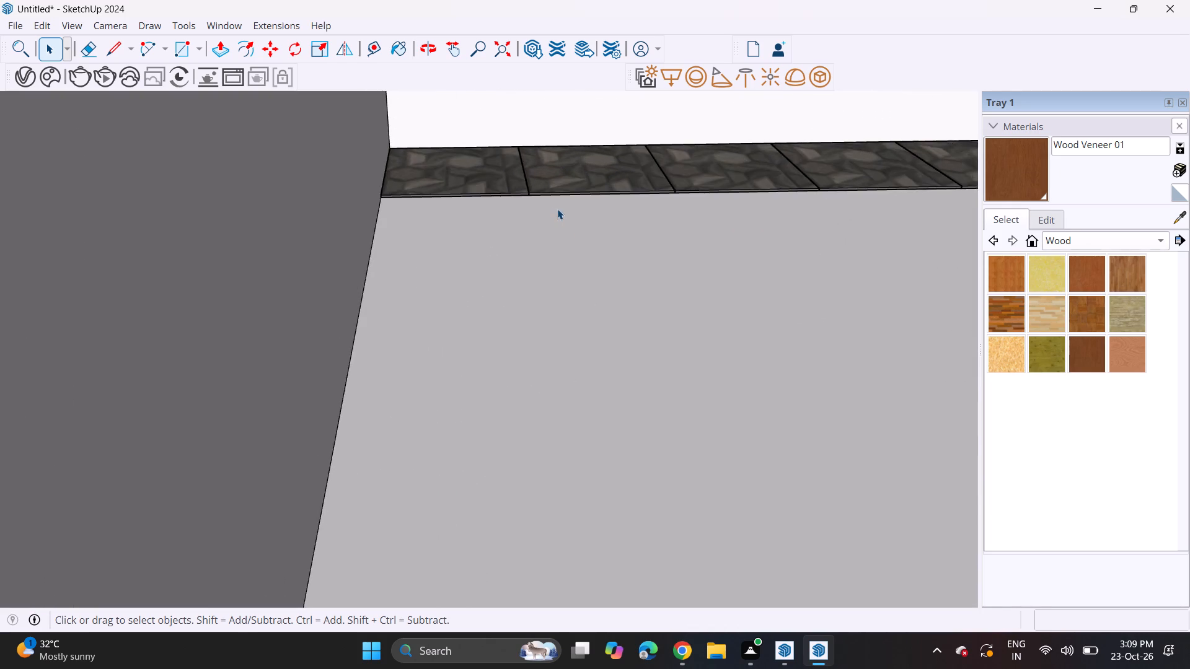
{"action": "scroll", "coordinate": [557, 209], "scroll_direction": "down", "scroll_amount": 1}
{"action": "middle_click_drag", "start_coordinate": [549, 209], "coordinate": [518, 238]}
{"action": "scroll", "coordinate": [508, 210], "scroll_direction": "up", "scroll_amount": 1}
{"action": "middle_click_drag", "start_coordinate": [508, 210], "coordinate": [381, 408]}
{"action": "left_click", "coordinate": [372, 371]}
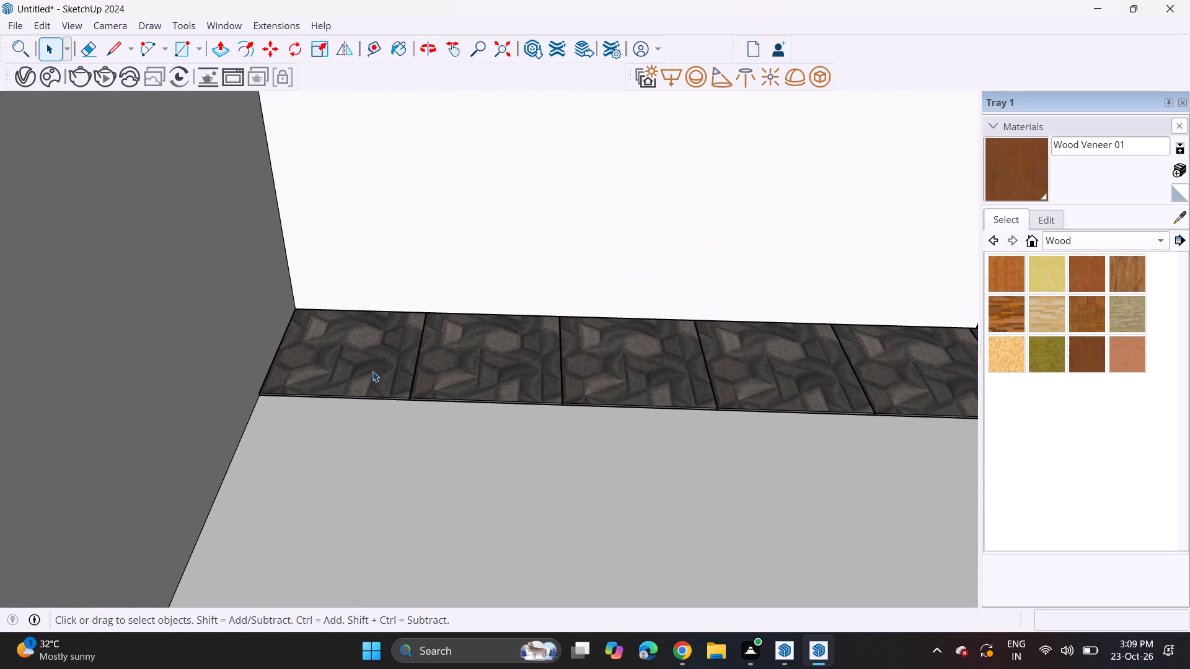
{"action": "key", "text": "m"}
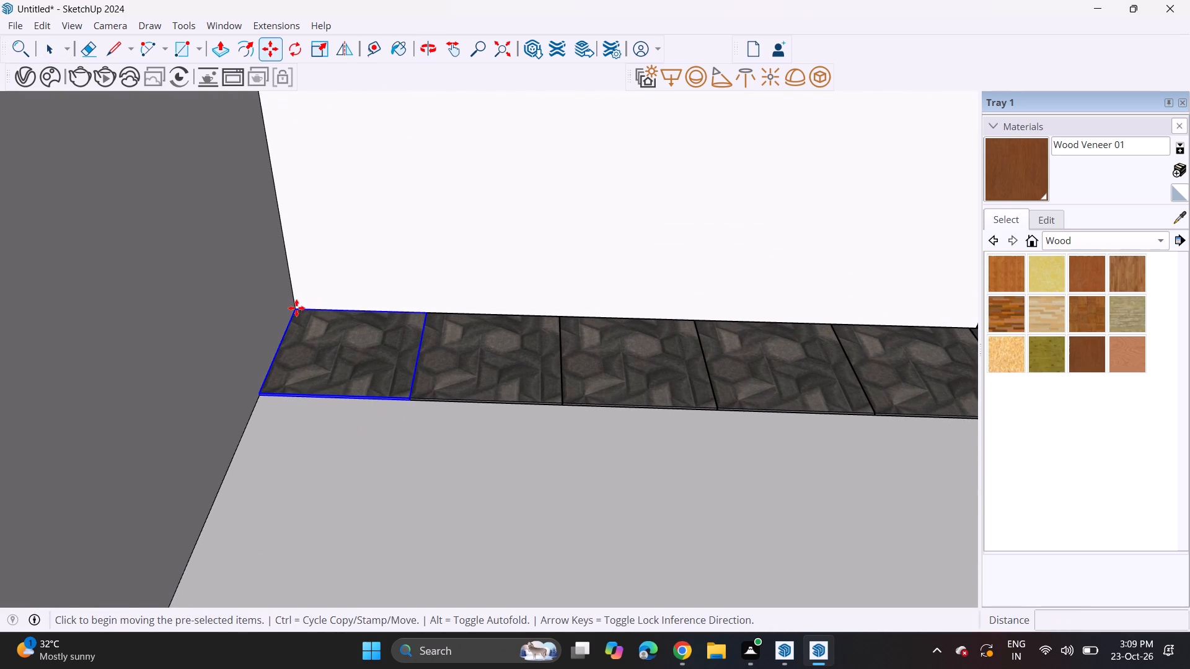
{"action": "left_click", "coordinate": [295, 303]}
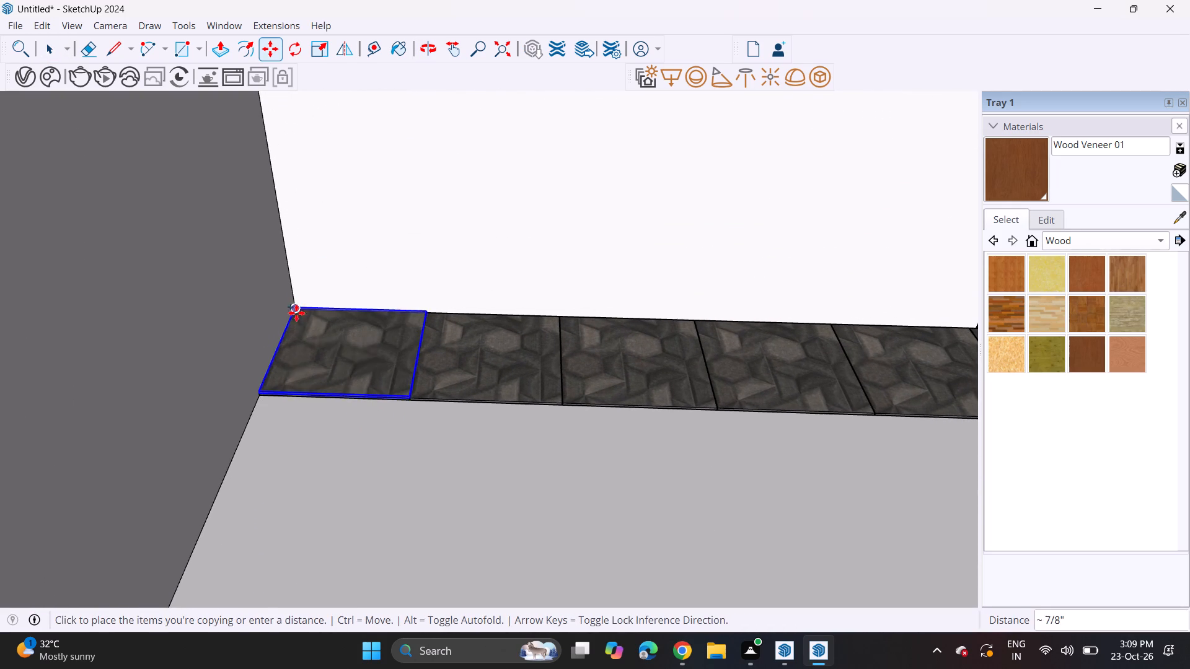
{"action": "left_click", "coordinate": [263, 395]}
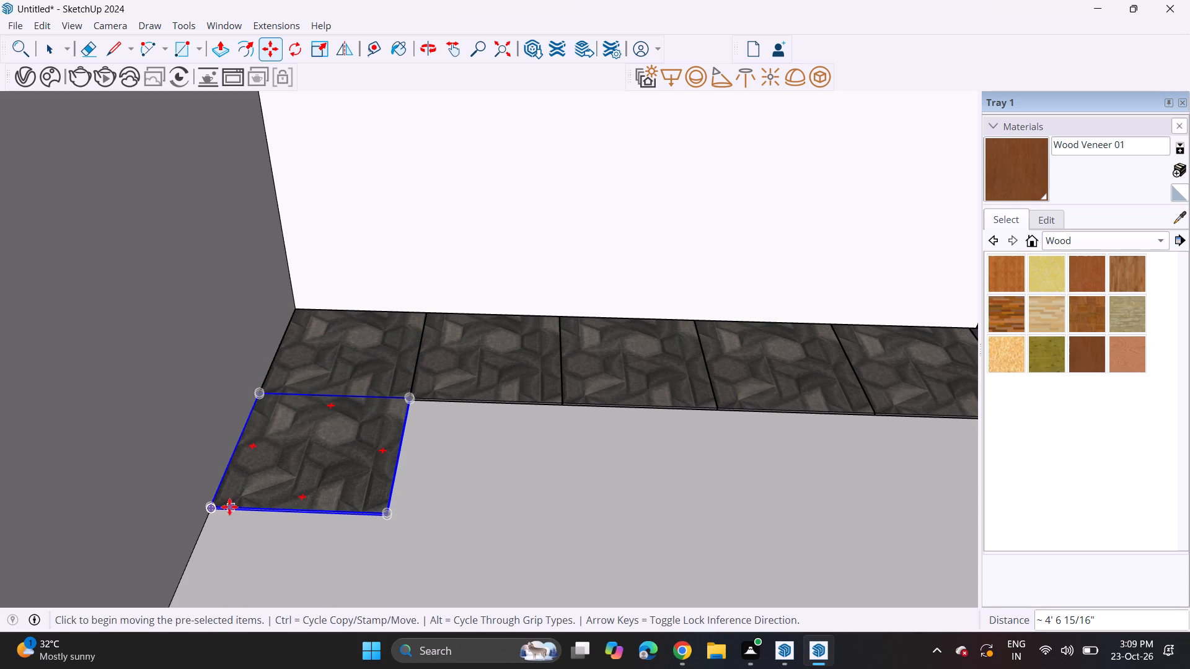
Copy the new stone tile edge to edge three times along the second row, at about 4' 6 15/16" spacing.
{"action": "middle_click_drag", "start_coordinate": [234, 518], "coordinate": [270, 424]}
{"action": "scroll", "coordinate": [227, 434], "scroll_direction": "up", "scroll_amount": 5}
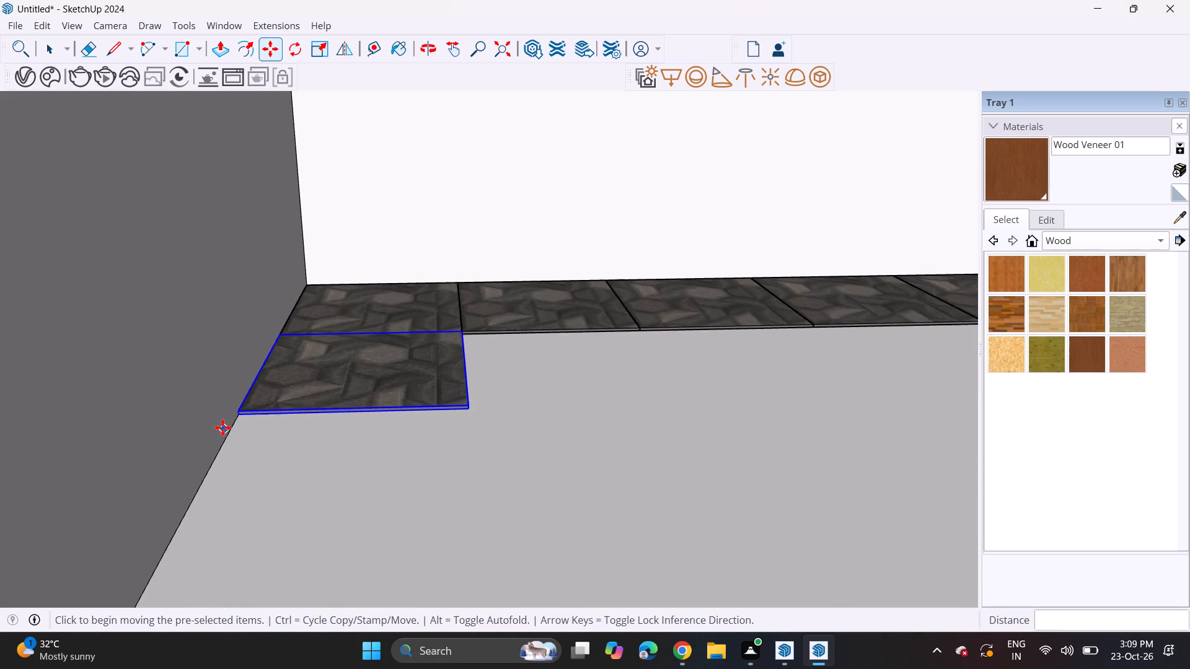
{"action": "left_click", "coordinate": [242, 421]}
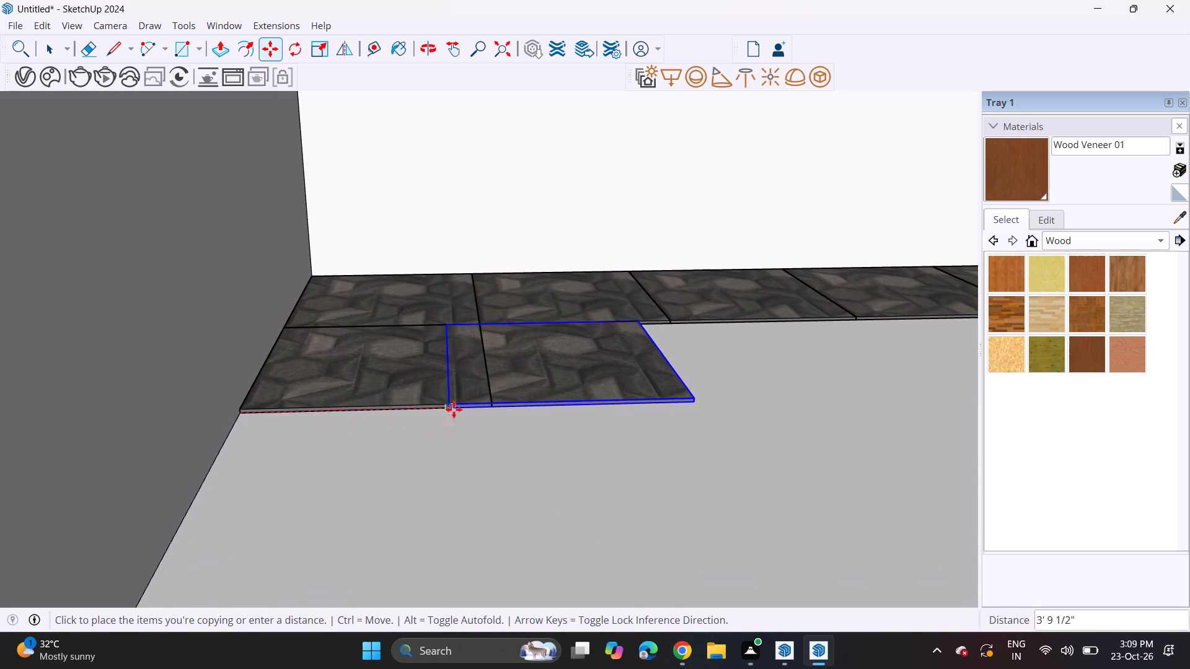
{"action": "left_click", "coordinate": [490, 411]}
{"action": "left_click", "coordinate": [494, 410]}
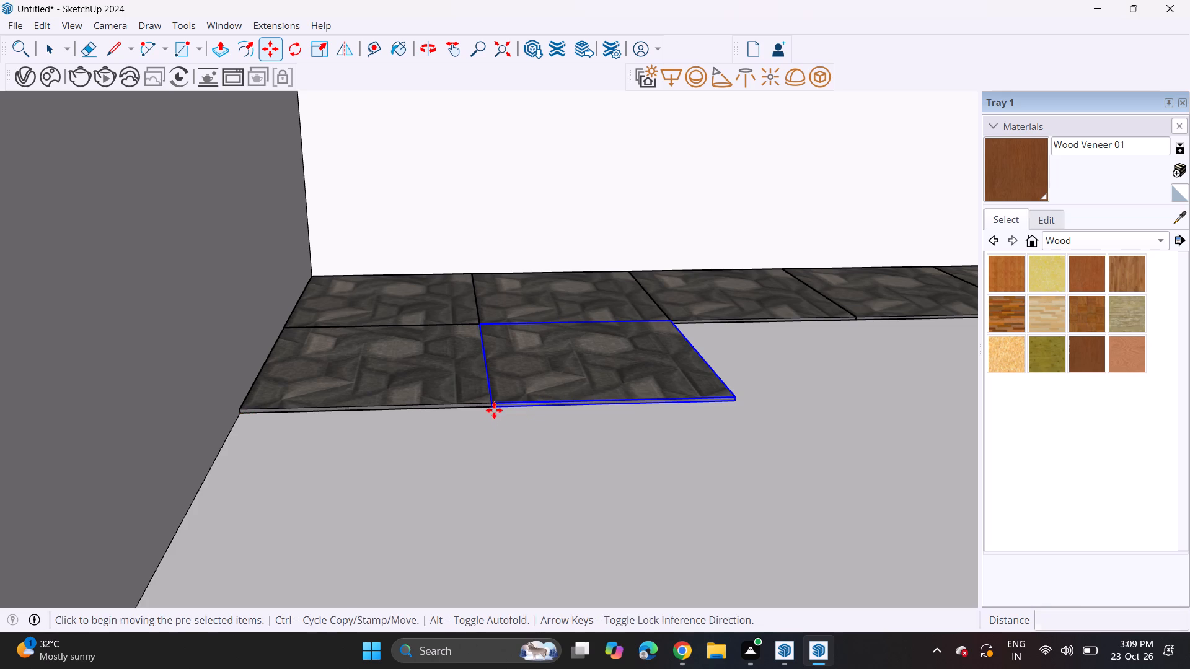
{"action": "left_click", "coordinate": [739, 403]}
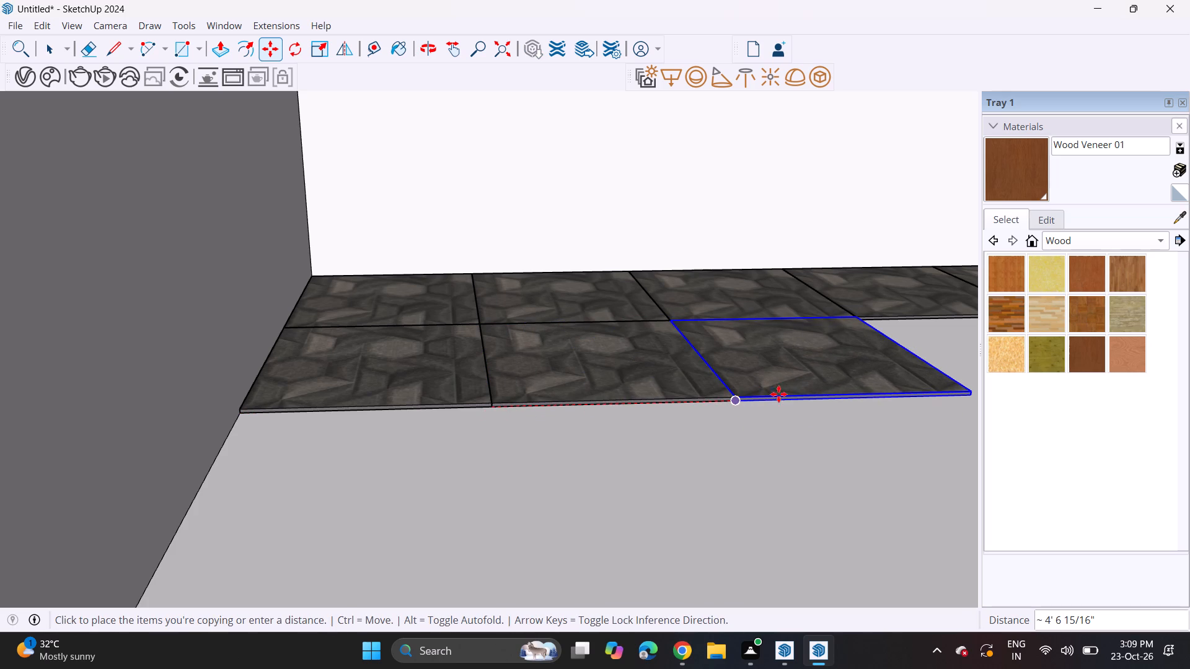
{"action": "middle_click_drag", "start_coordinate": [781, 388], "coordinate": [327, 411]}
{"action": "left_click", "coordinate": [261, 433]}
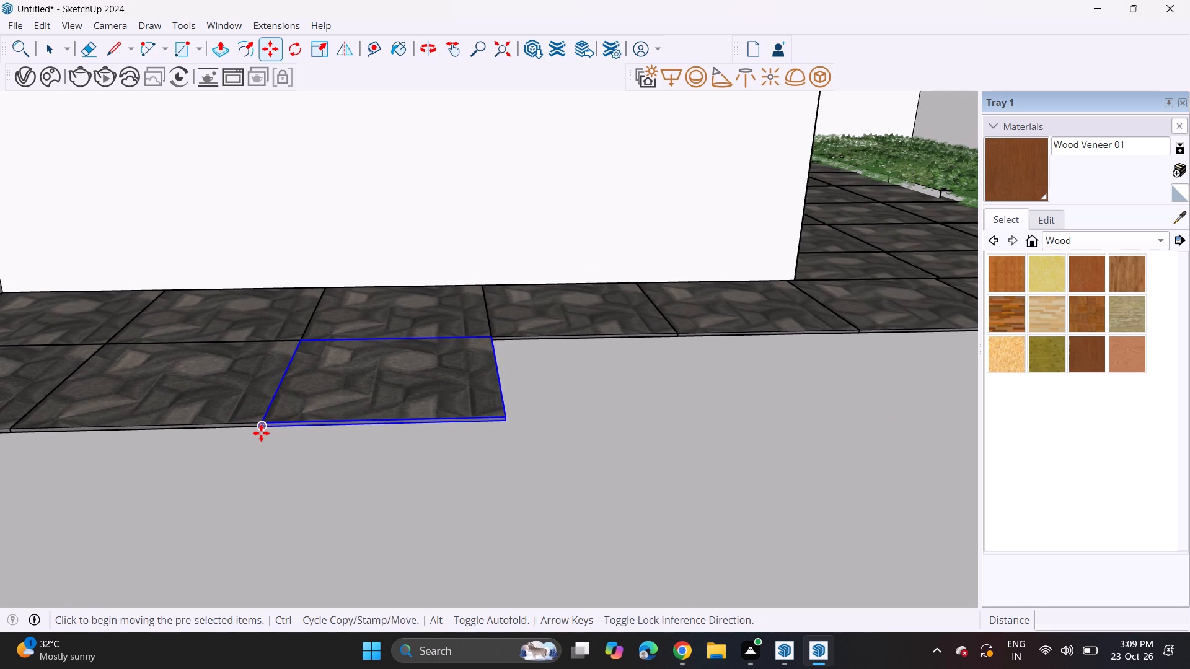
{"action": "left_click", "coordinate": [505, 420]}
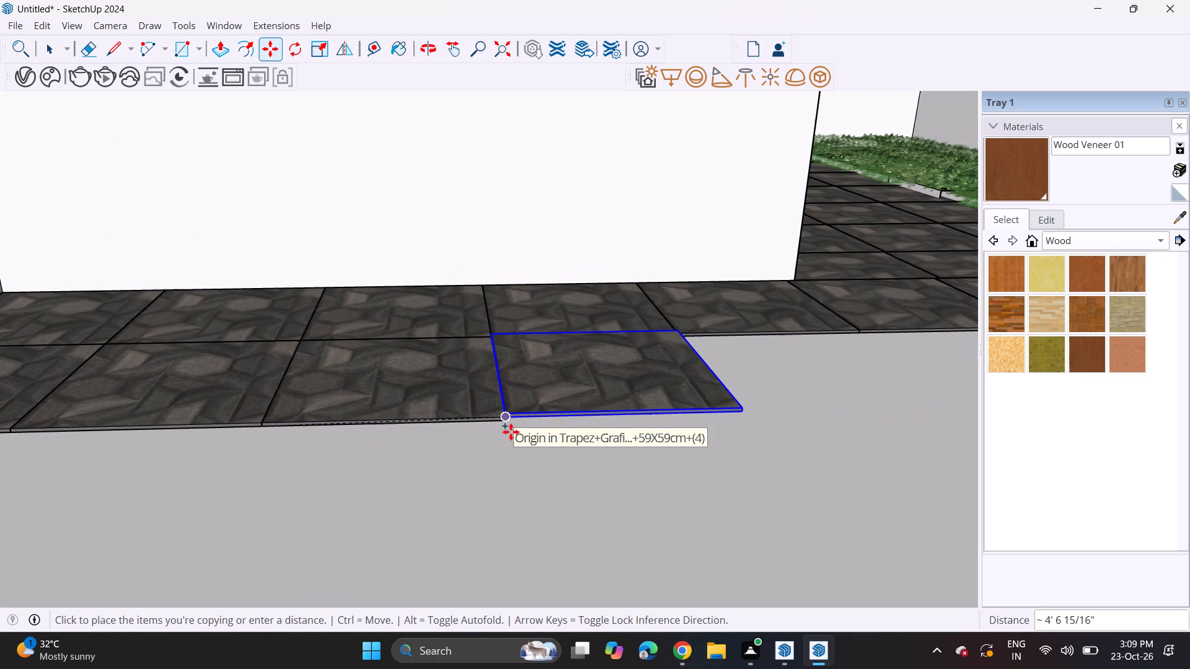
Extend the second row with two more edge-to-edge tile copies at 4' 6 15/16" spacing, past the white wall's outer corner.
{"action": "scroll", "coordinate": [512, 426], "scroll_direction": "up", "scroll_amount": 13}
{"action": "left_click", "coordinate": [499, 406]}
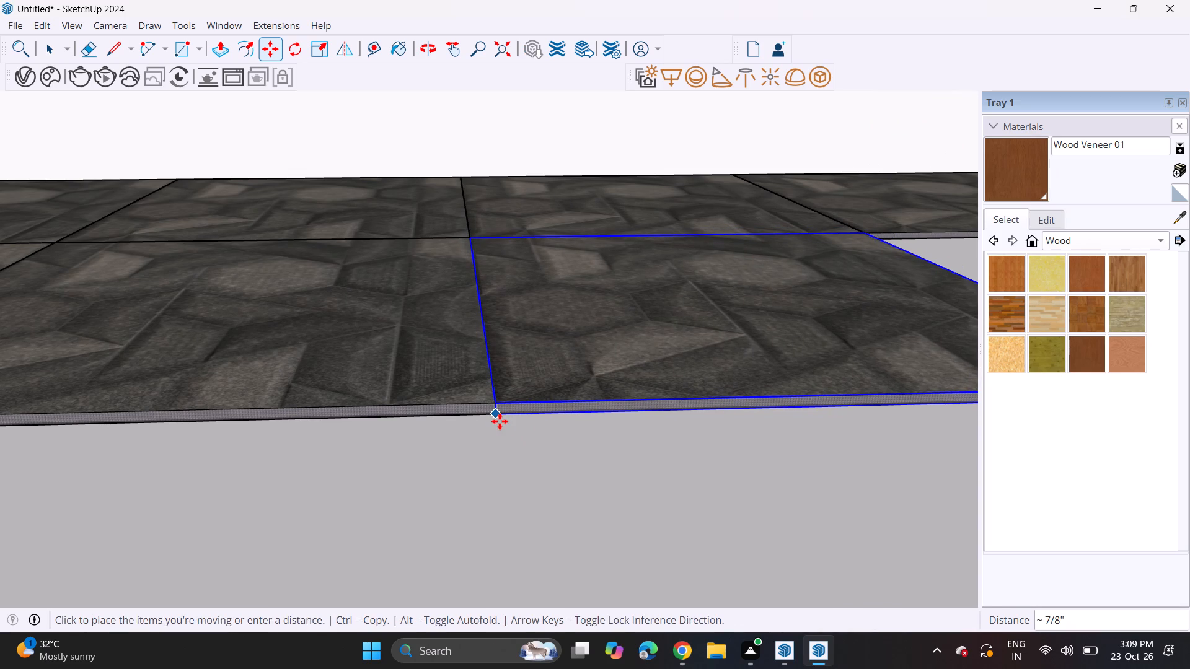
{"action": "left_click", "coordinate": [500, 421]}
{"action": "left_click", "coordinate": [499, 417]}
{"action": "middle_click_drag", "start_coordinate": [669, 394], "coordinate": [79, 395], "text": "shift"}
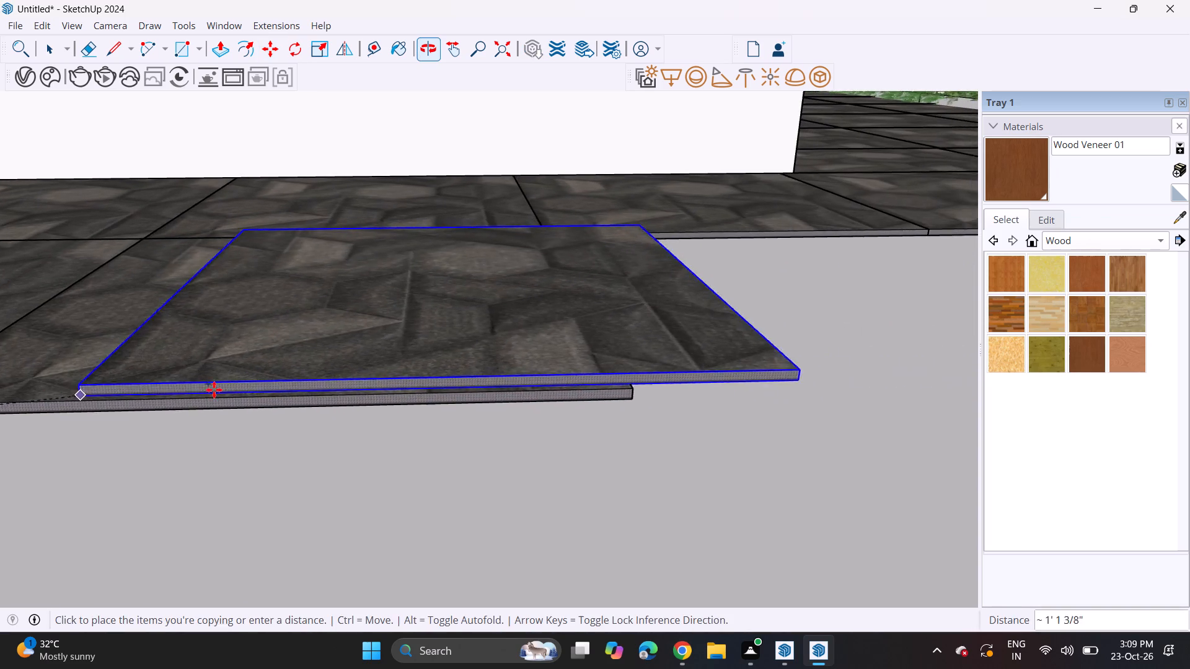
{"action": "scroll", "coordinate": [403, 388], "scroll_direction": "down", "scroll_amount": 5}
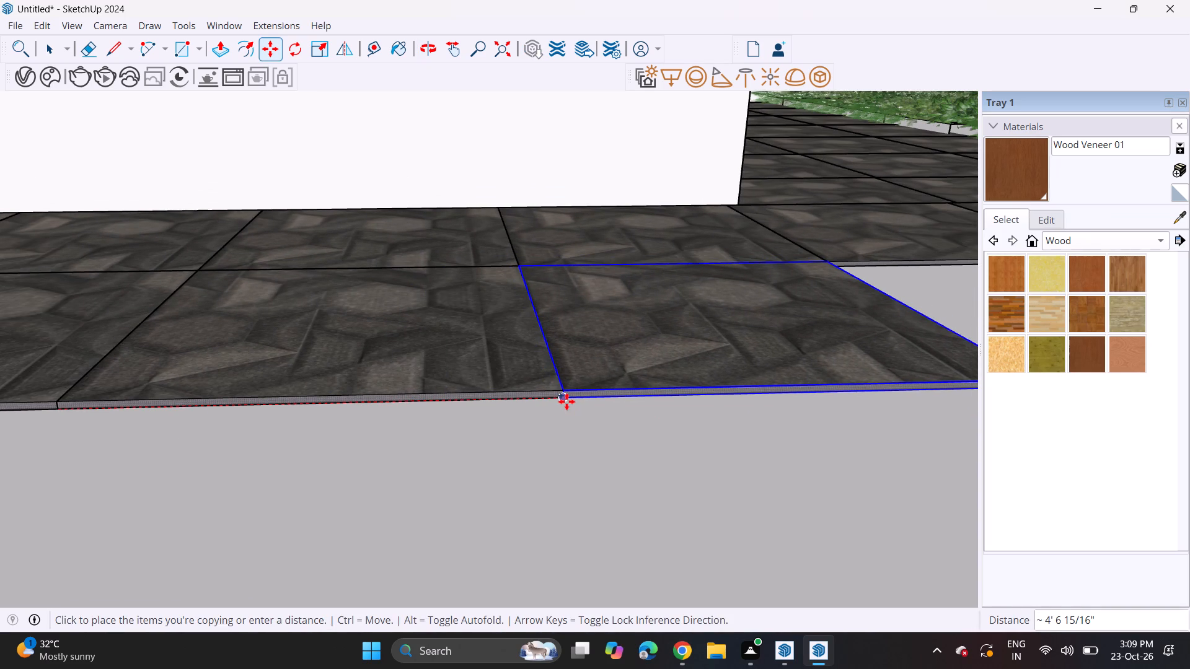
{"action": "left_click", "coordinate": [566, 401]}
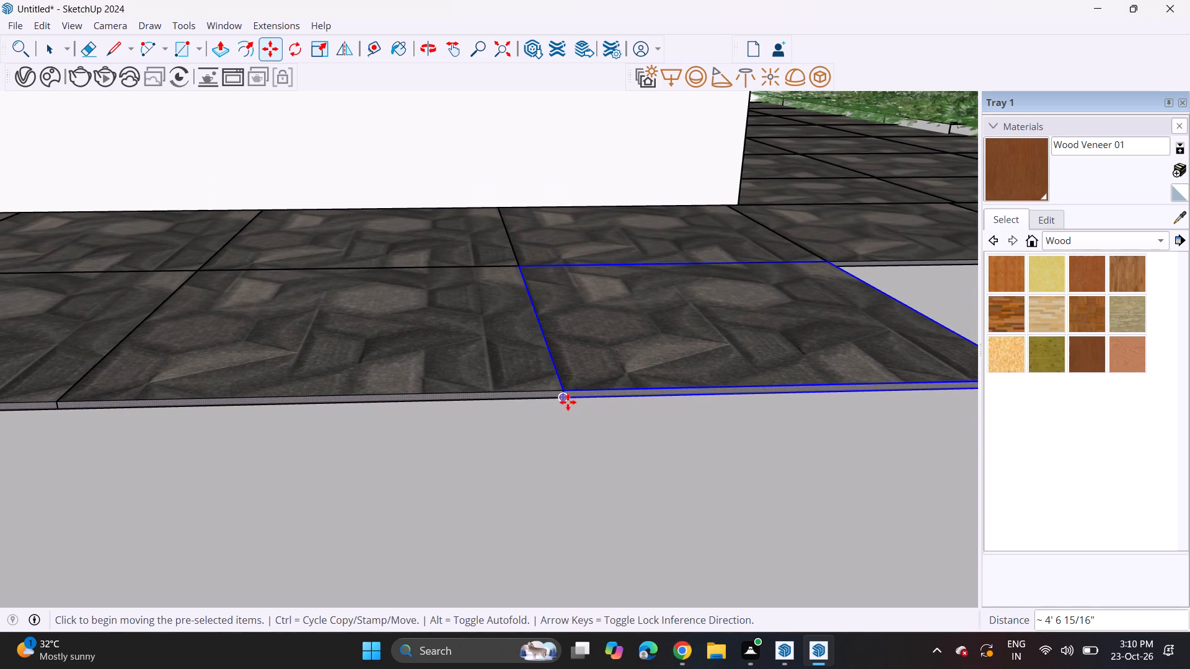
{"action": "left_click", "coordinate": [566, 400]}
{"action": "middle_click_drag", "start_coordinate": [662, 378], "coordinate": [120, 374], "text": "shift"}
{"action": "scroll", "coordinate": [175, 379], "scroll_direction": "up", "scroll_amount": 1}
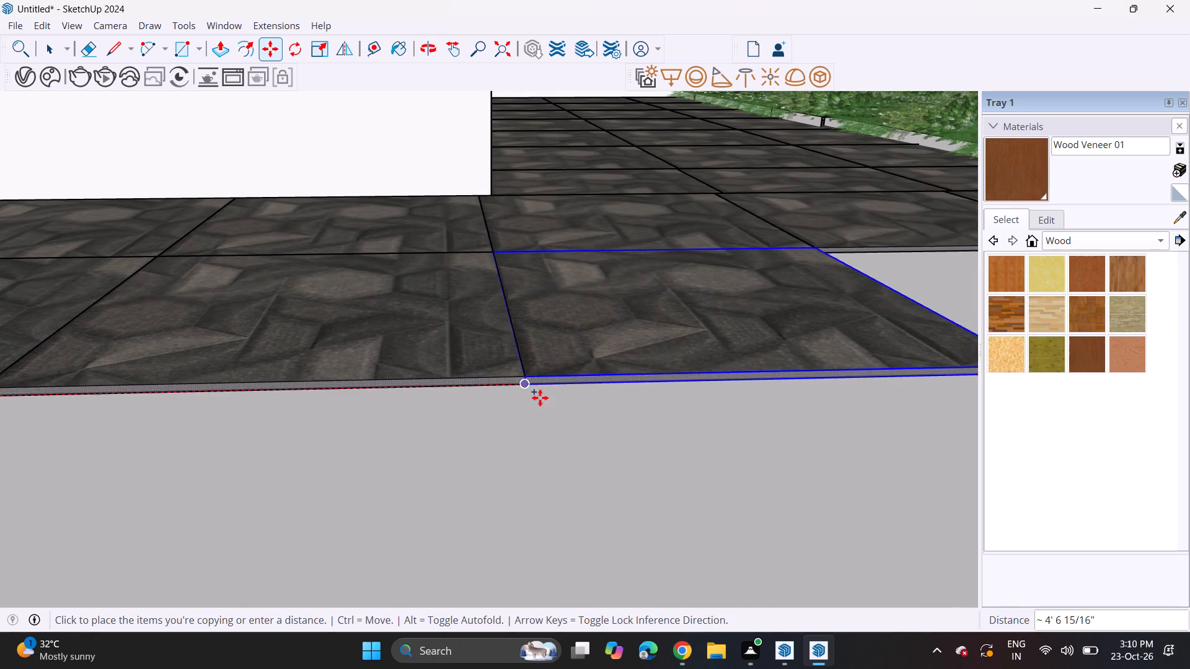
{"action": "left_click", "coordinate": [526, 386]}
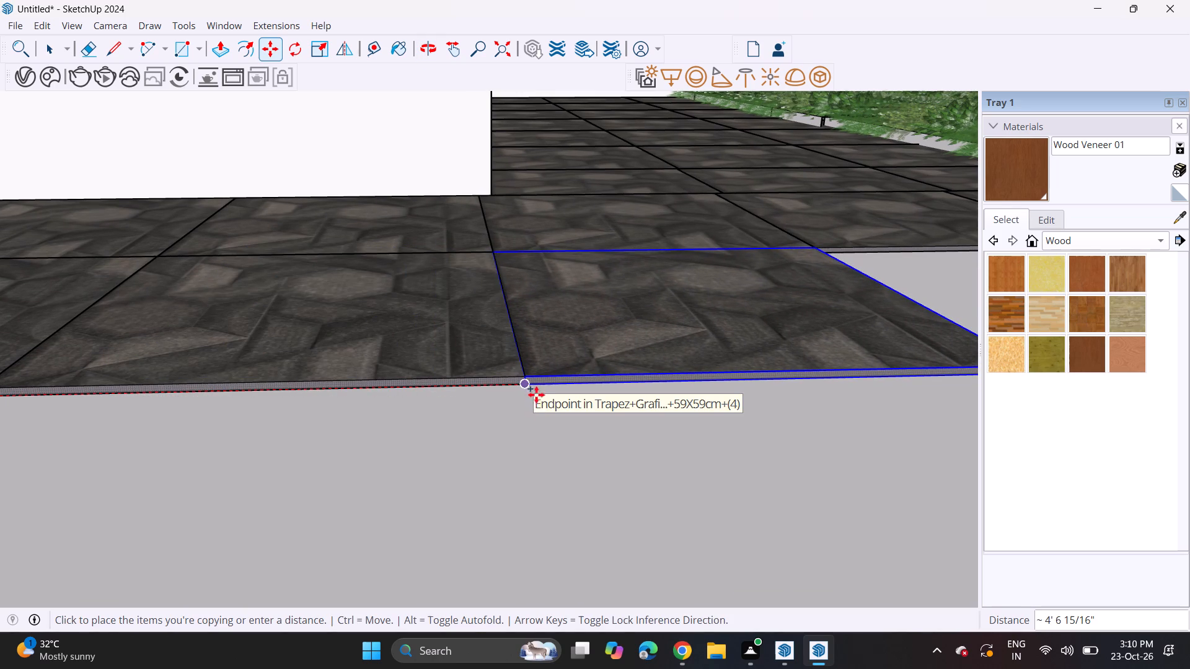
Copy the last tile twice more at about 4' 6 15/16" spacing so the second row reaches the grass strip.
{"action": "left_click", "coordinate": [529, 390]}
{"action": "middle_click_drag", "start_coordinate": [634, 375], "coordinate": [183, 378]}
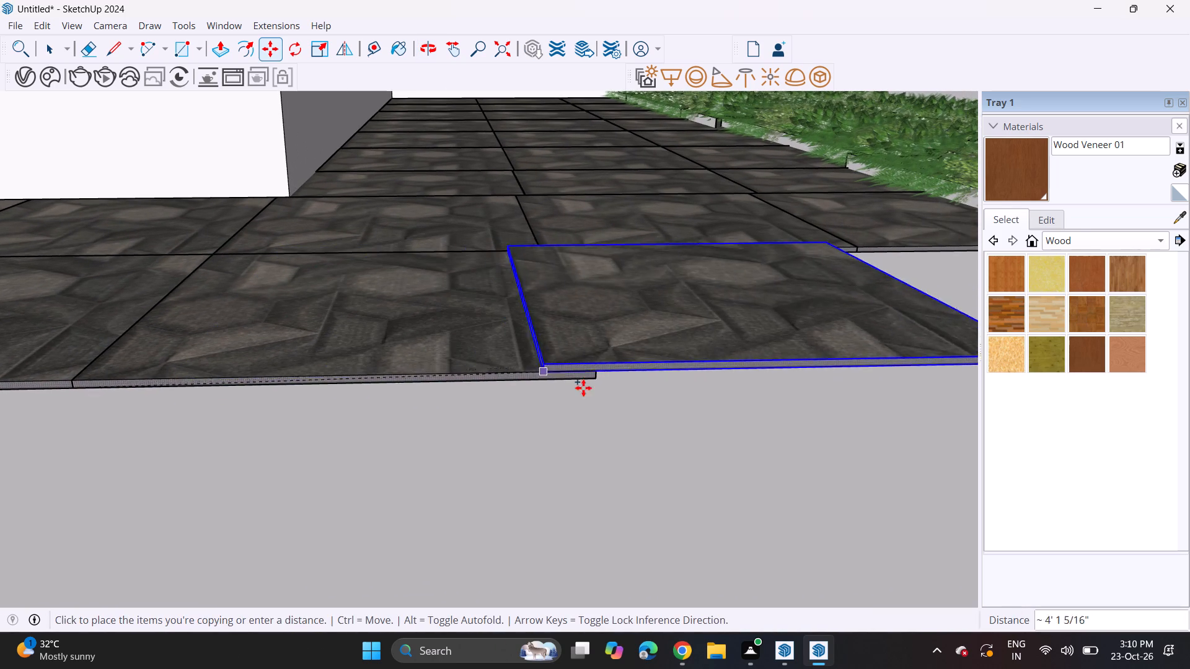
{"action": "left_click", "coordinate": [599, 381]}
{"action": "left_click", "coordinate": [601, 382]}
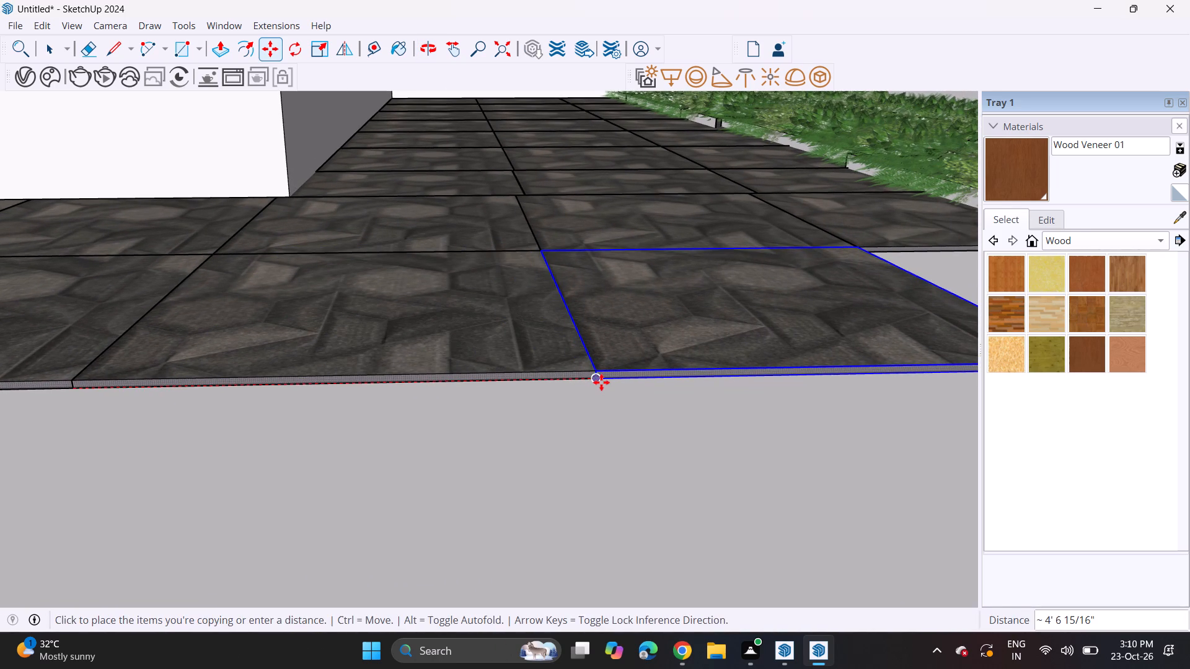
{"action": "middle_click_drag", "start_coordinate": [663, 359], "coordinate": [212, 357]}
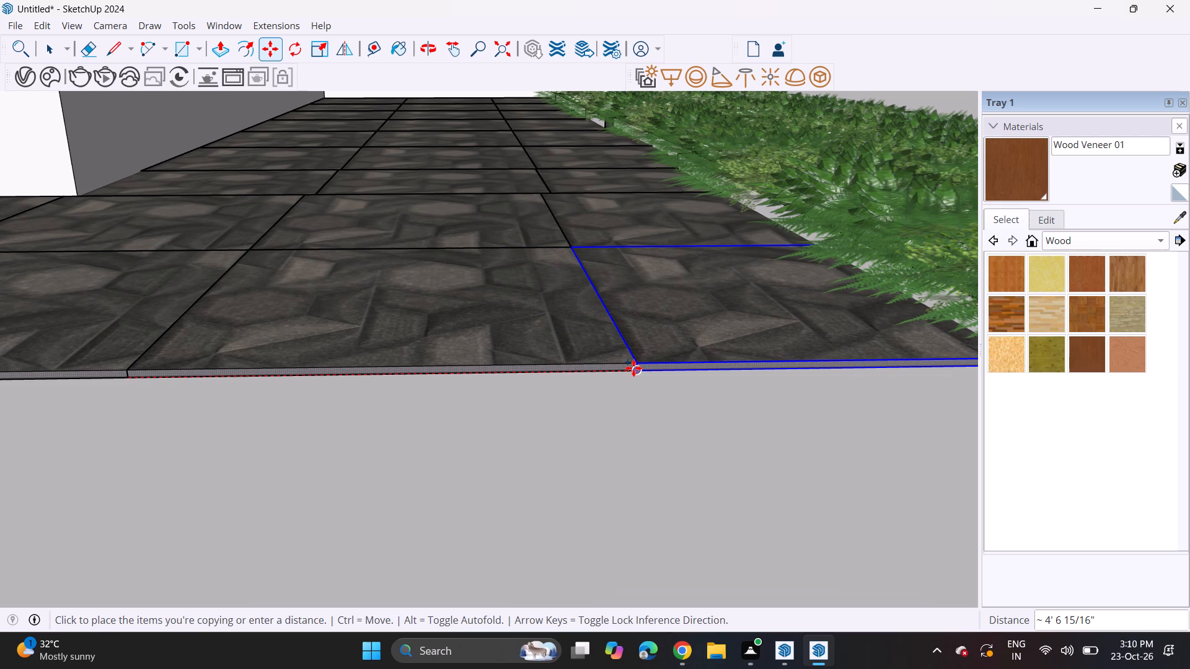
{"action": "left_click", "coordinate": [635, 368]}
Examine the two-row stone paving in front of the white wall and along the grass strip.
{"action": "scroll", "coordinate": [501, 327], "scroll_direction": "down", "scroll_amount": 6}
{"action": "middle_click_drag", "start_coordinate": [464, 324], "coordinate": [570, 348]}
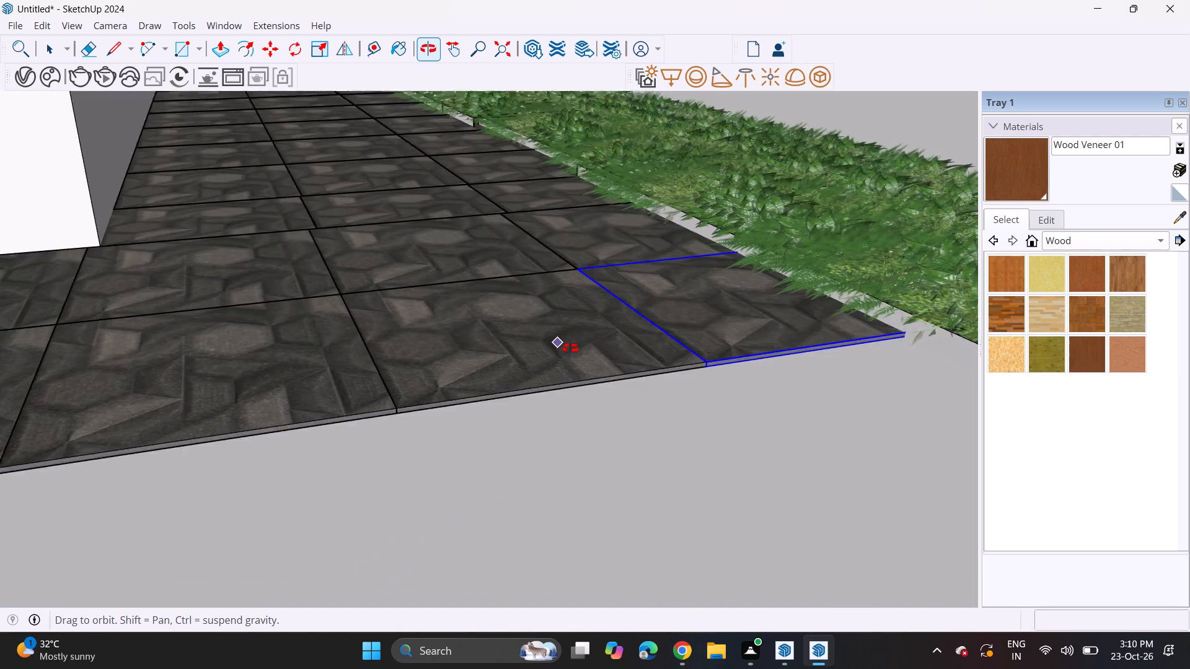
{"action": "middle_click_drag", "start_coordinate": [570, 348], "coordinate": [635, 380]}
{"action": "scroll", "coordinate": [563, 364], "scroll_direction": "down", "scroll_amount": 13}
{"action": "scroll", "coordinate": [481, 426], "scroll_direction": "down", "scroll_amount": 10}
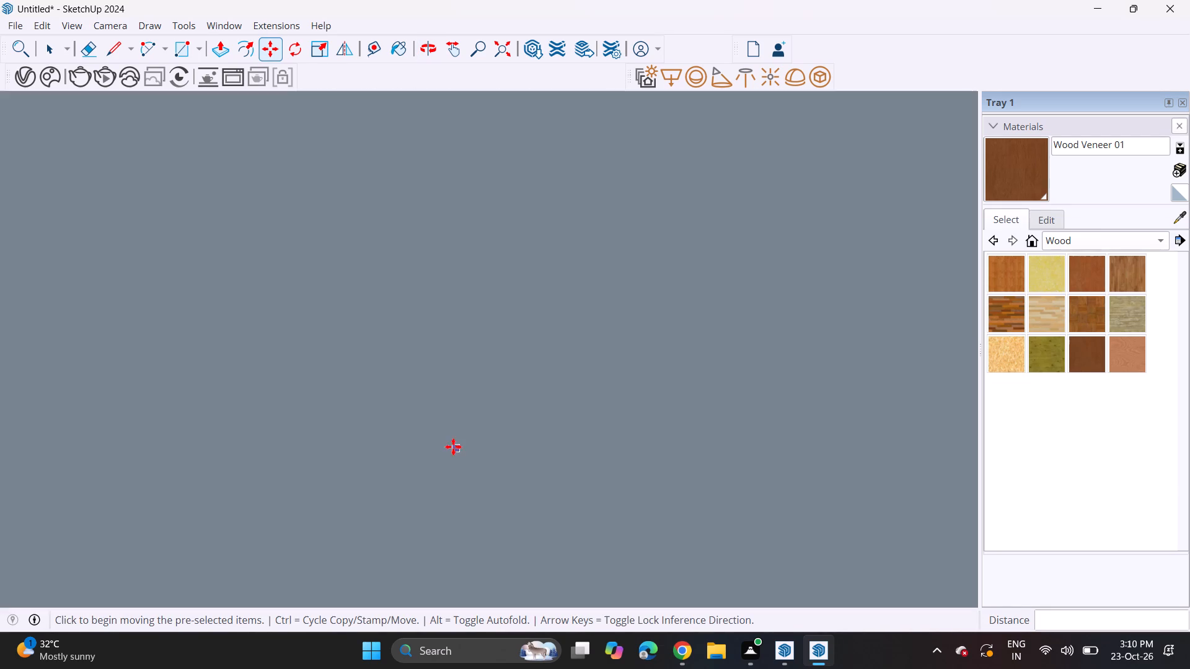
{"action": "middle_click_drag", "start_coordinate": [420, 453], "coordinate": [357, 348]}
{"action": "scroll", "coordinate": [366, 351], "scroll_direction": "down", "scroll_amount": 6}
{"action": "scroll", "coordinate": [440, 437], "scroll_direction": "up", "scroll_amount": 1, "text": "shift"}
{"action": "middle_click_drag", "start_coordinate": [440, 427], "coordinate": [431, 221], "text": "shift"}
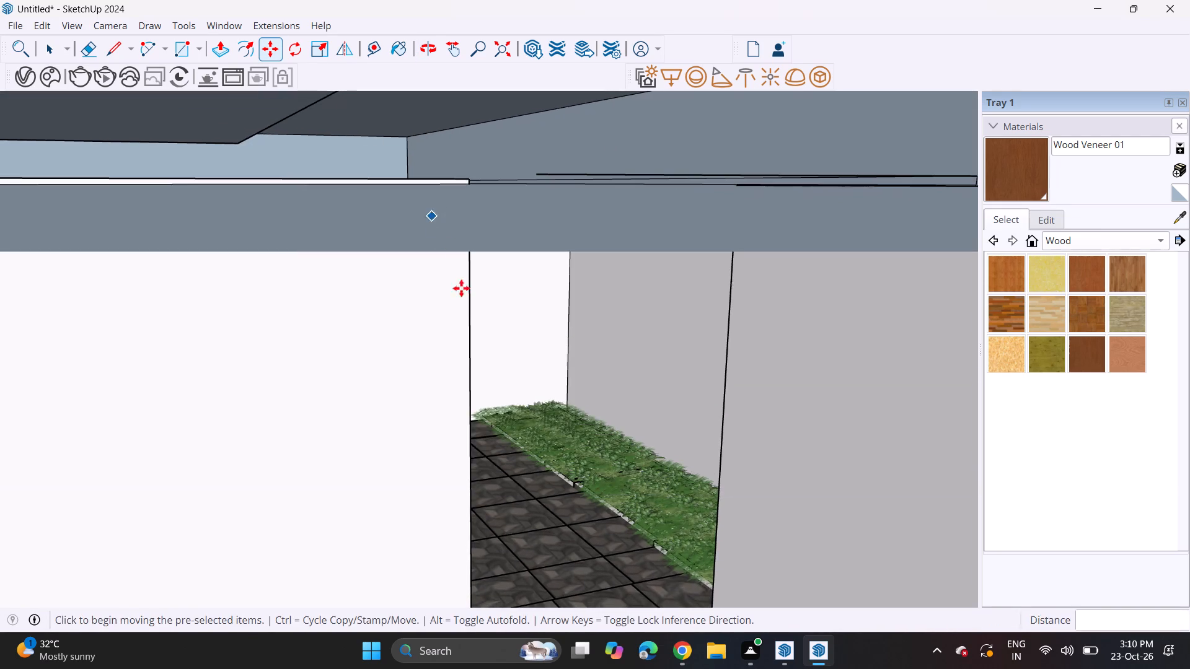
{"action": "middle_click_drag", "start_coordinate": [454, 376], "coordinate": [465, 167], "text": "shift"}
{"action": "scroll", "coordinate": [464, 171], "scroll_direction": "up", "scroll_amount": 1, "text": "shift"}
{"action": "middle_click_drag", "start_coordinate": [485, 369], "coordinate": [586, 102], "text": "shift"}
{"action": "middle_click_drag", "start_coordinate": [509, 159], "coordinate": [518, 315]}
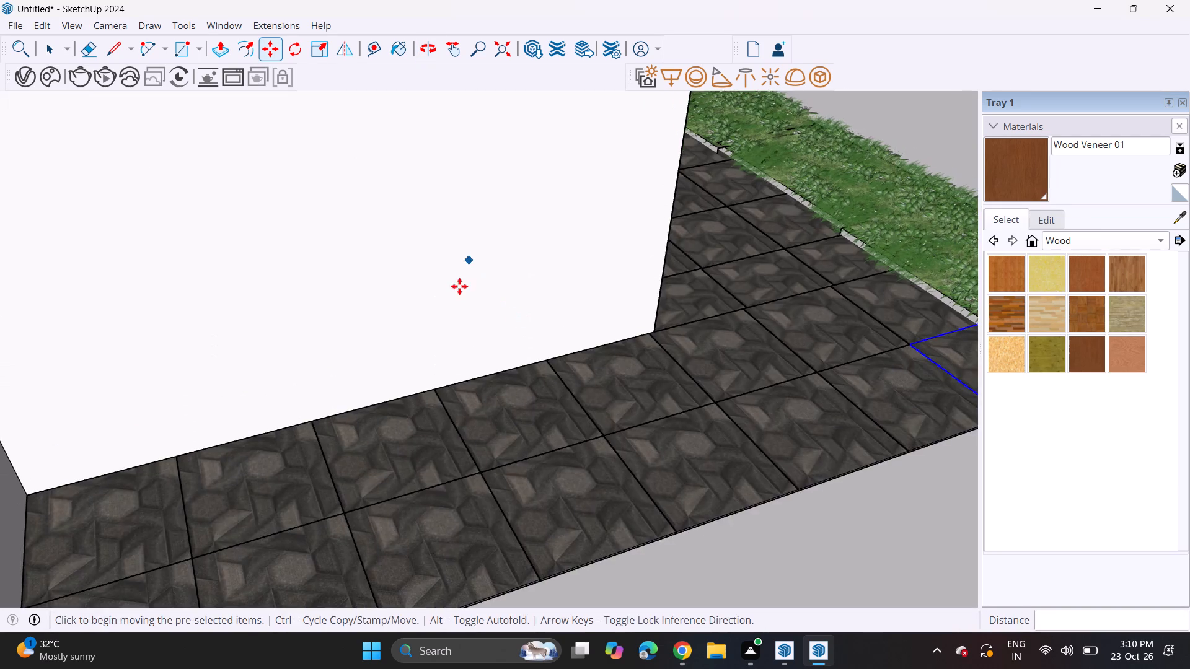
{"action": "scroll", "coordinate": [461, 291], "scroll_direction": "down", "scroll_amount": 5}
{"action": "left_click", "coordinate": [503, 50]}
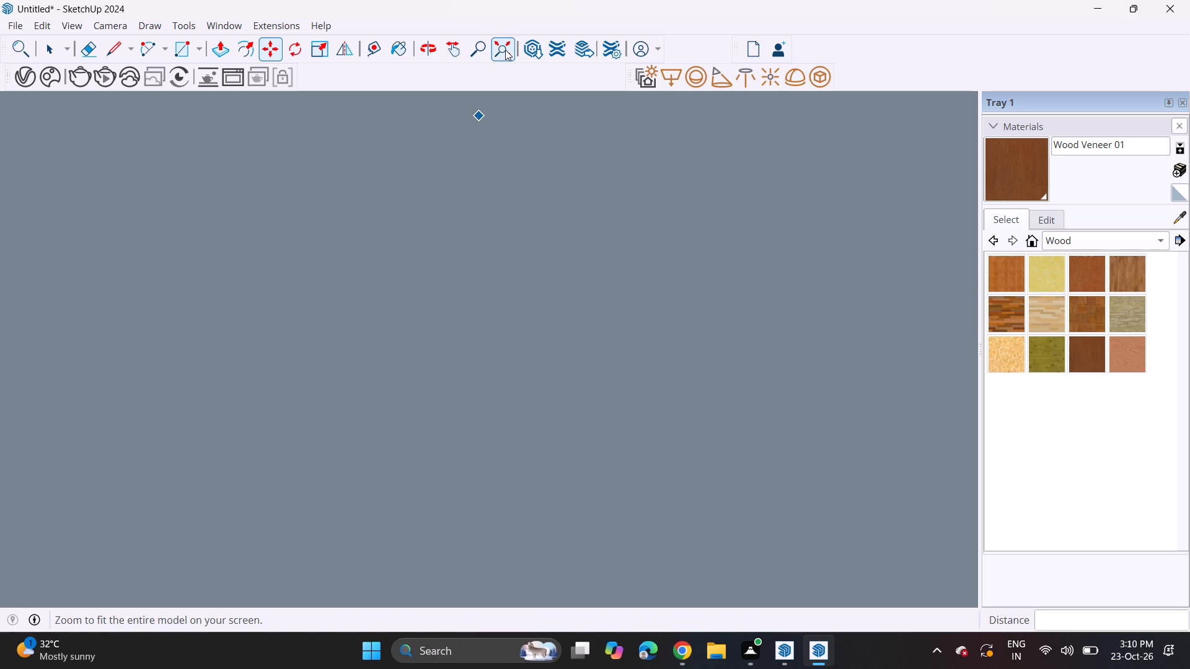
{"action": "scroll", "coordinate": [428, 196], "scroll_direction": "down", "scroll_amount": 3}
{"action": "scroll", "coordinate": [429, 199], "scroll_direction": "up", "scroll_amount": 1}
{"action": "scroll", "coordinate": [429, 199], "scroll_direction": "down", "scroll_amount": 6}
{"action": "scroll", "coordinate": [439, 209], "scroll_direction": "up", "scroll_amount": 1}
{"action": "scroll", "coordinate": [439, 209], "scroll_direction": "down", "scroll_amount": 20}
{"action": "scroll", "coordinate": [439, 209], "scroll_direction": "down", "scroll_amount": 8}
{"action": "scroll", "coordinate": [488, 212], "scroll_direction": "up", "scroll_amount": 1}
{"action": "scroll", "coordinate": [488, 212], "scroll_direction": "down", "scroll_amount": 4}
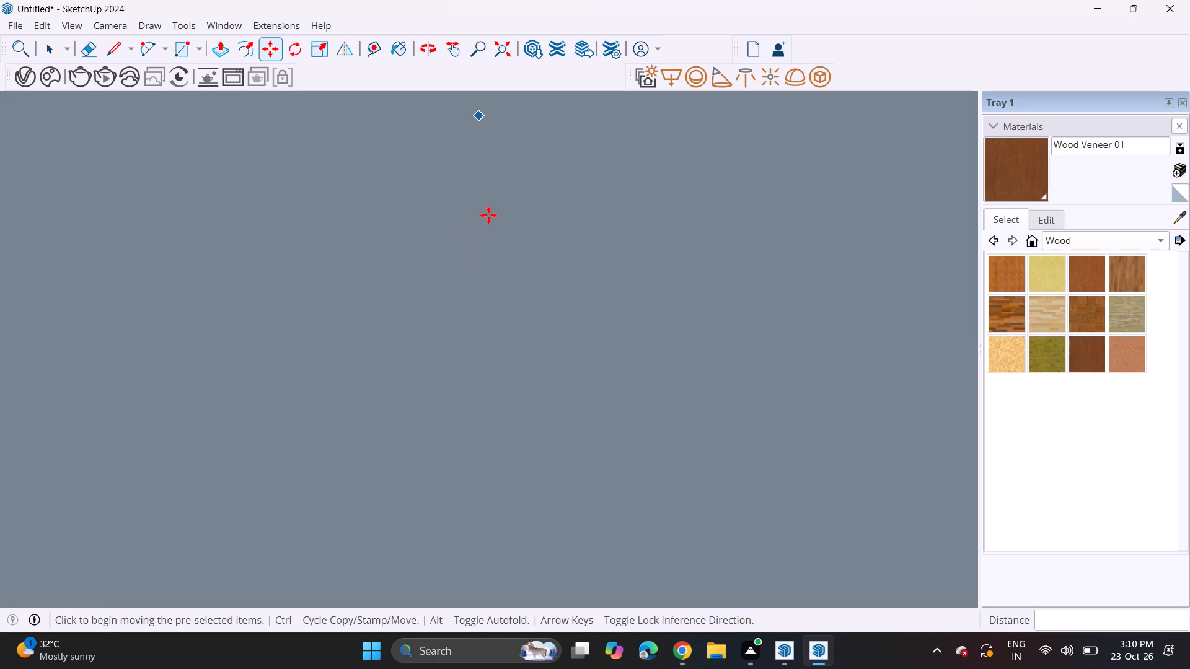
Copy the second row's first tile, beside the dark wall, edge to edge towards the front to start a third row.
{"action": "scroll", "coordinate": [488, 215], "scroll_direction": "down", "scroll_amount": 13}
{"action": "scroll", "coordinate": [591, 215], "scroll_direction": "up", "scroll_amount": 20}
{"action": "scroll", "coordinate": [591, 215], "scroll_direction": "up", "scroll_amount": 1}
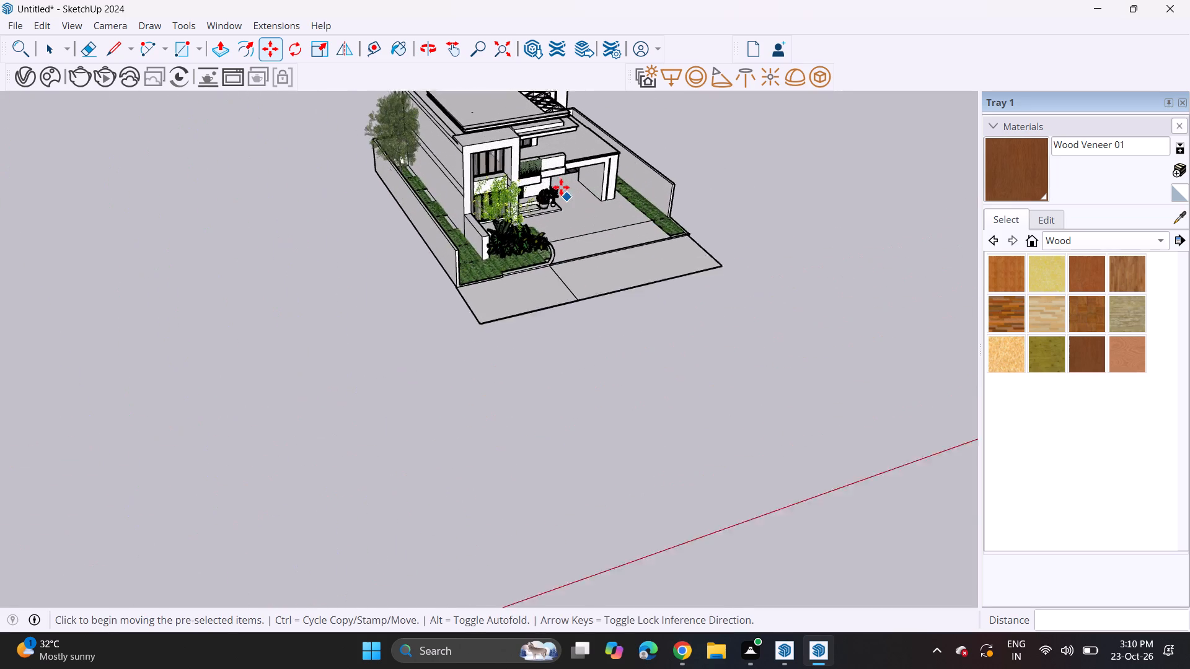
{"action": "scroll", "coordinate": [561, 187], "scroll_direction": "up", "scroll_amount": 11}
{"action": "scroll", "coordinate": [562, 172], "scroll_direction": "down", "scroll_amount": 1}
{"action": "scroll", "coordinate": [562, 172], "scroll_direction": "up", "scroll_amount": 16}
{"action": "scroll", "coordinate": [563, 169], "scroll_direction": "up", "scroll_amount": 10}
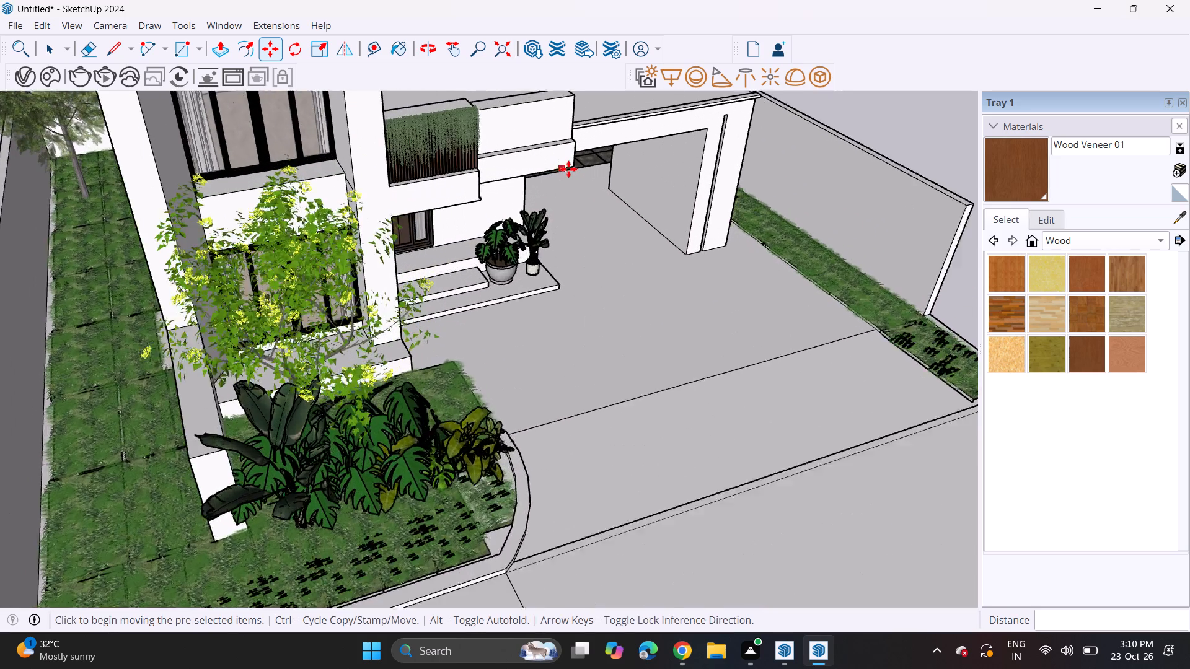
{"action": "scroll", "coordinate": [568, 169], "scroll_direction": "up", "scroll_amount": 9}
{"action": "scroll", "coordinate": [575, 171], "scroll_direction": "down", "scroll_amount": 1}
{"action": "scroll", "coordinate": [575, 171], "scroll_direction": "up", "scroll_amount": 15}
{"action": "middle_click_drag", "start_coordinate": [571, 181], "coordinate": [520, 181]}
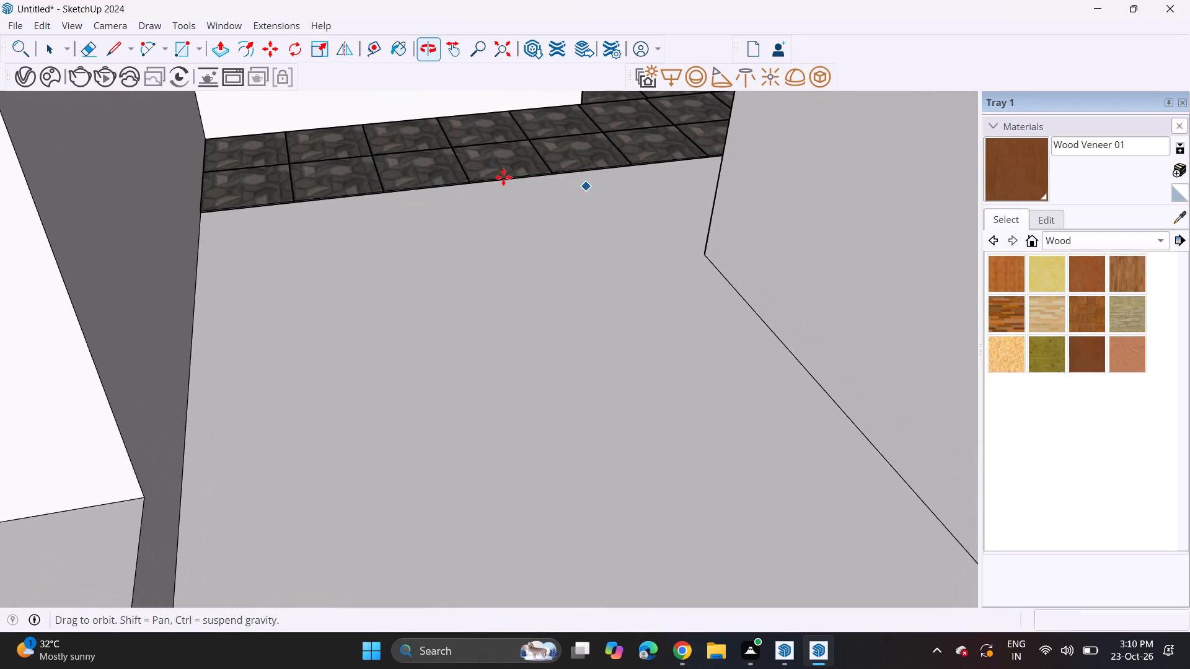
{"action": "middle_click_drag", "start_coordinate": [364, 164], "coordinate": [457, 235]}
{"action": "middle_click_drag", "start_coordinate": [448, 247], "coordinate": [407, 171]}
{"action": "scroll", "coordinate": [527, 339], "scroll_direction": "up", "scroll_amount": 2}
{"action": "middle_click_drag", "start_coordinate": [521, 338], "coordinate": [409, 156], "text": "shift"}
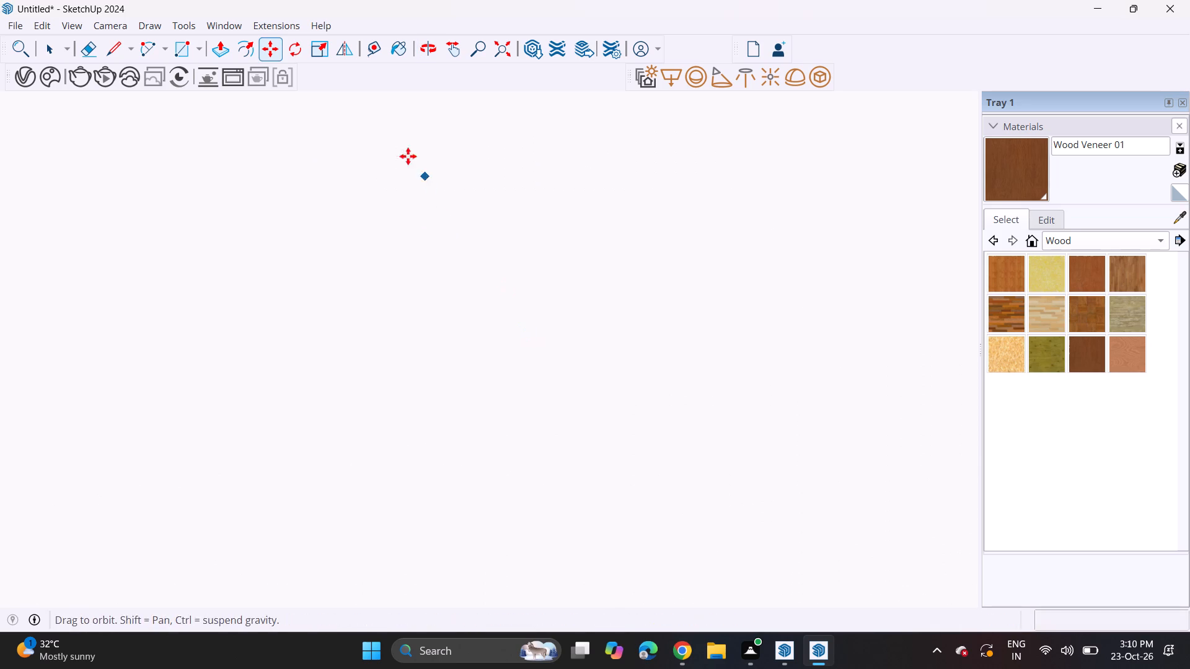
{"action": "middle_click_drag", "start_coordinate": [490, 359], "coordinate": [348, 128]}
{"action": "scroll", "coordinate": [509, 343], "scroll_direction": "up", "scroll_amount": 1}
{"action": "middle_click_drag", "start_coordinate": [506, 339], "coordinate": [362, 108], "text": "shift"}
{"action": "middle_click_drag", "start_coordinate": [518, 353], "coordinate": [296, 141], "text": "shift"}
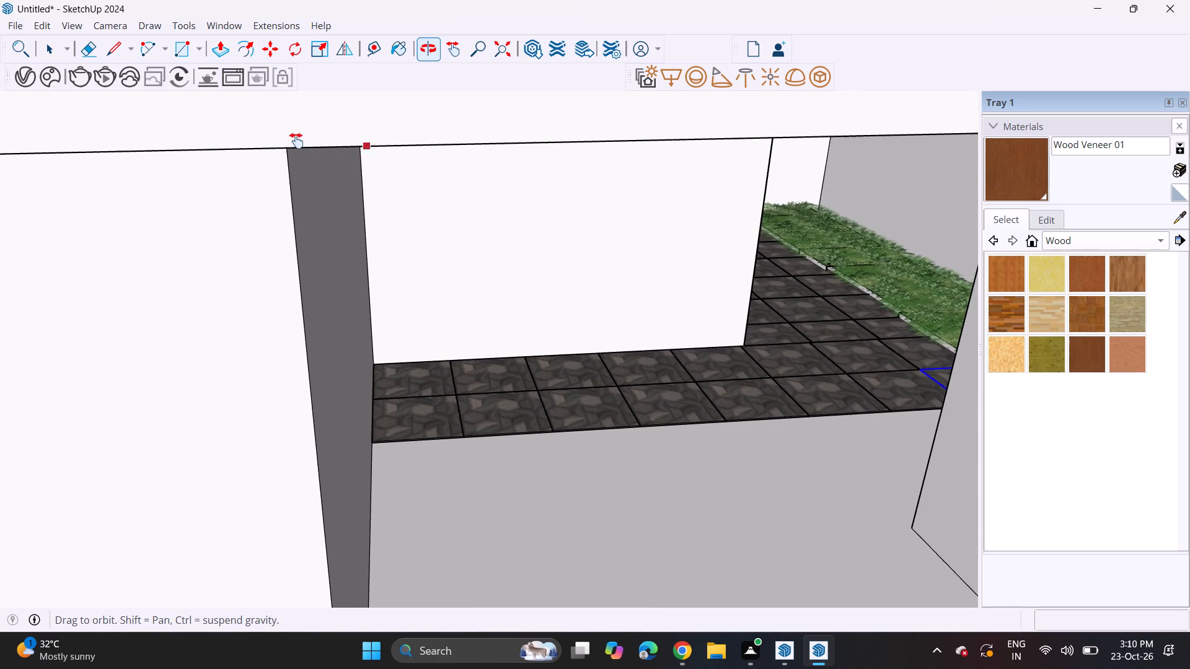
{"action": "middle_click_drag", "start_coordinate": [296, 141], "coordinate": [294, 141], "text": "shift"}
{"action": "scroll", "coordinate": [506, 447], "scroll_direction": "up", "scroll_amount": 1}
{"action": "middle_click_drag", "start_coordinate": [498, 432], "coordinate": [358, 305]}
{"action": "middle_click_drag", "start_coordinate": [359, 323], "coordinate": [403, 421]}
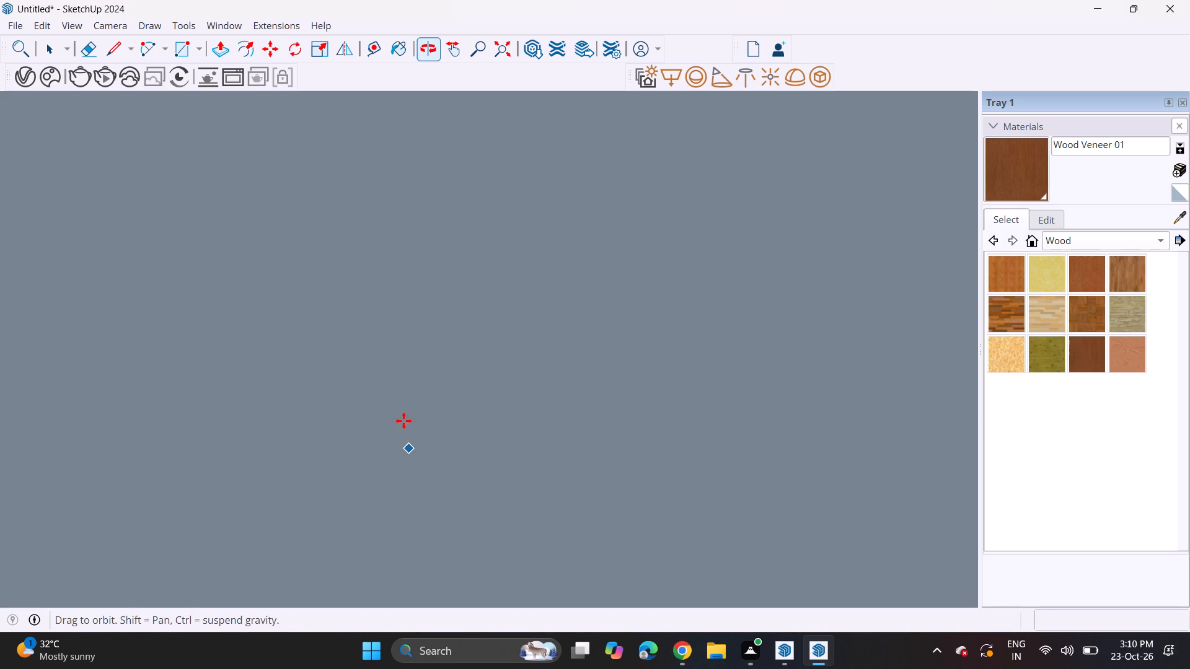
{"action": "middle_click_drag", "start_coordinate": [403, 432], "coordinate": [347, 243]}
{"action": "middle_click_drag", "start_coordinate": [449, 426], "coordinate": [385, 176]}
{"action": "middle_click_drag", "start_coordinate": [503, 396], "coordinate": [451, 188]}
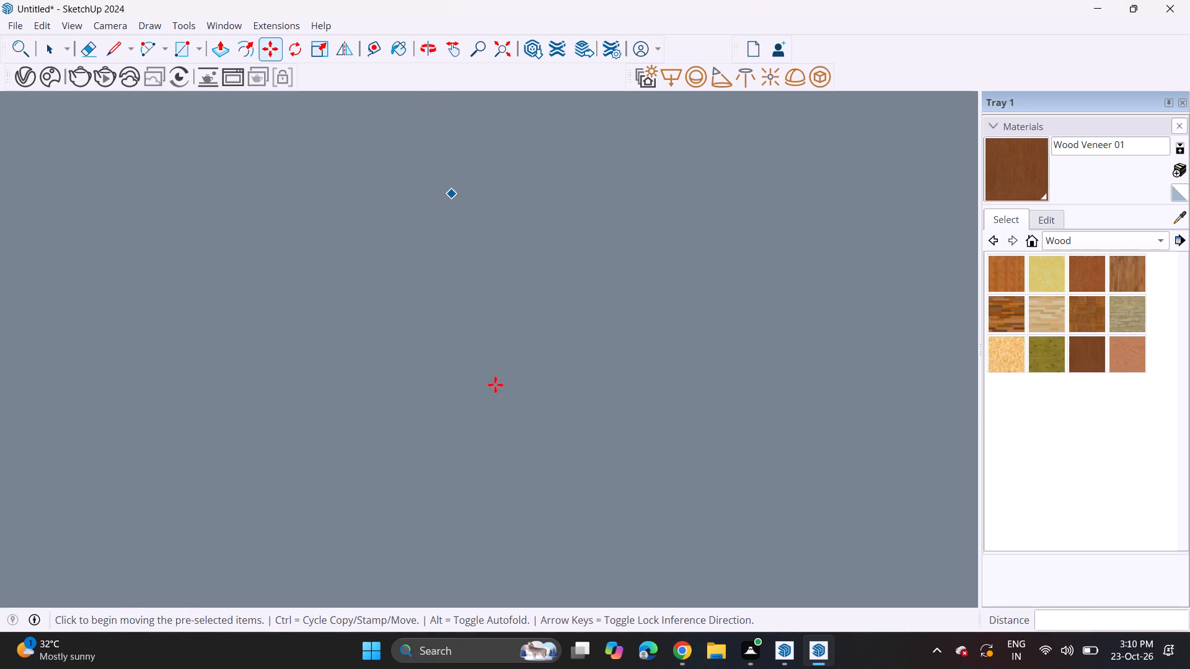
{"action": "middle_click_drag", "start_coordinate": [511, 447], "coordinate": [469, 207]}
{"action": "scroll", "coordinate": [480, 253], "scroll_direction": "up", "scroll_amount": 1, "text": "shift"}
{"action": "middle_click_drag", "start_coordinate": [487, 414], "coordinate": [432, 170], "text": "shift"}
{"action": "middle_click_drag", "start_coordinate": [482, 468], "coordinate": [407, 173]}
{"action": "scroll", "coordinate": [479, 450], "scroll_direction": "up", "scroll_amount": 1, "text": "shift"}
{"action": "middle_click_drag", "start_coordinate": [452, 322], "coordinate": [442, 281], "text": "shift"}
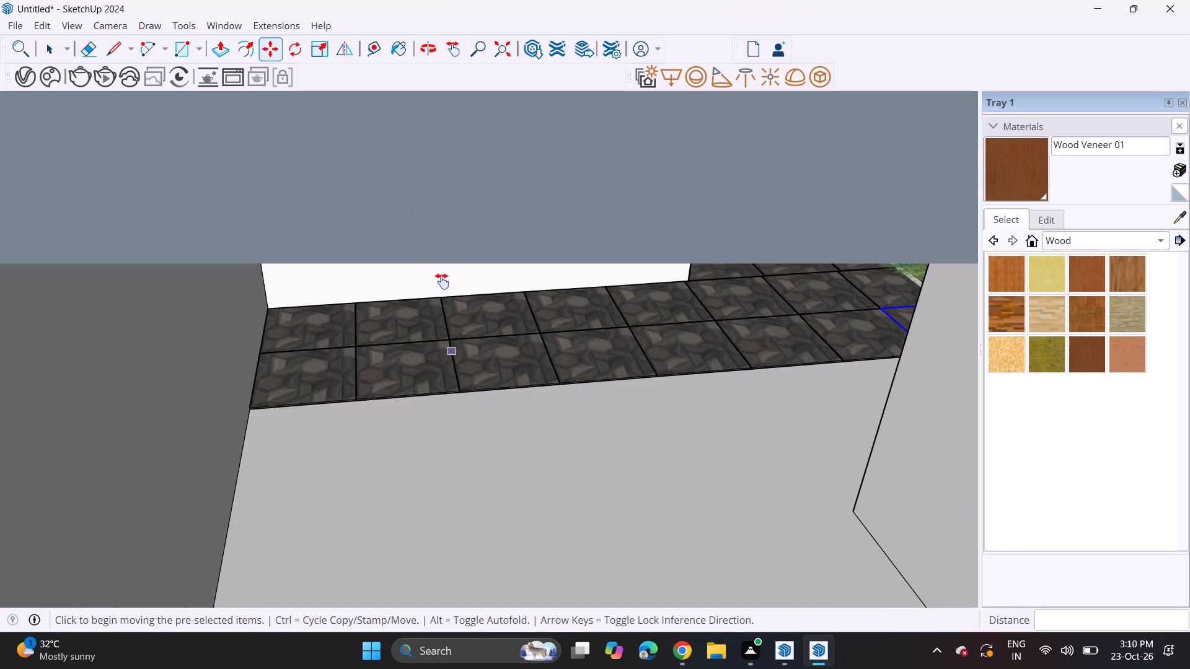
{"action": "middle_click_drag", "start_coordinate": [442, 281], "coordinate": [447, 187], "text": "shift"}
{"action": "middle_click_drag", "start_coordinate": [370, 197], "coordinate": [379, 223]}
{"action": "scroll", "coordinate": [334, 243], "scroll_direction": "up", "scroll_amount": 8}
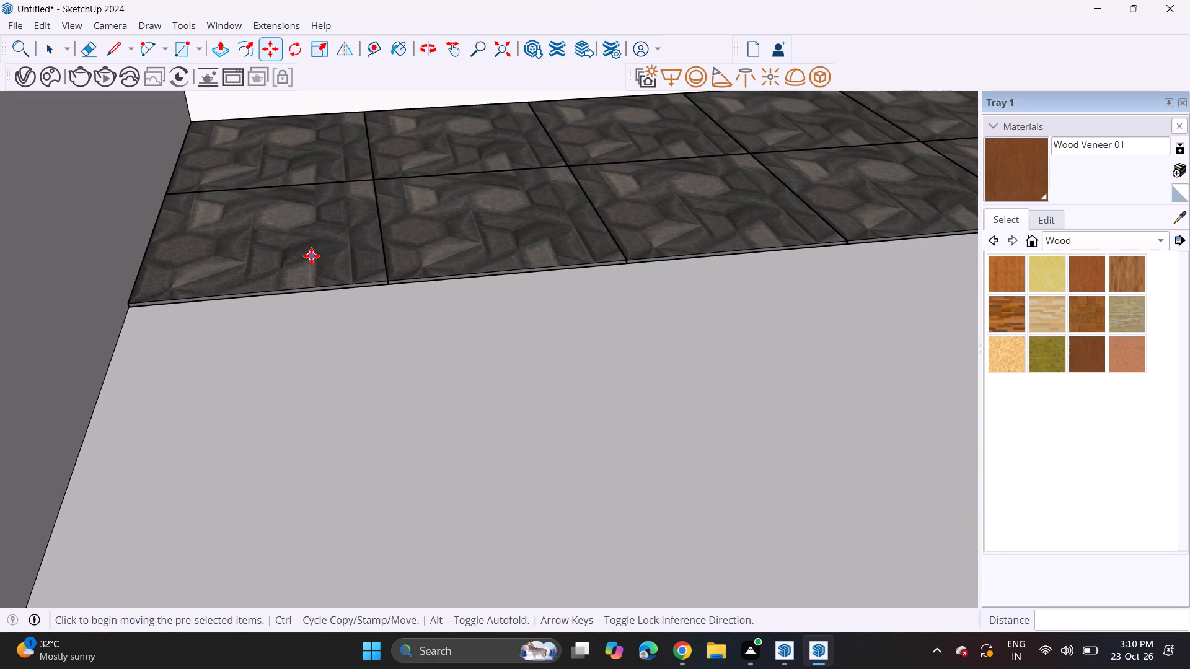
{"action": "key", "text": "space"}
{"action": "left_click", "coordinate": [308, 256]}
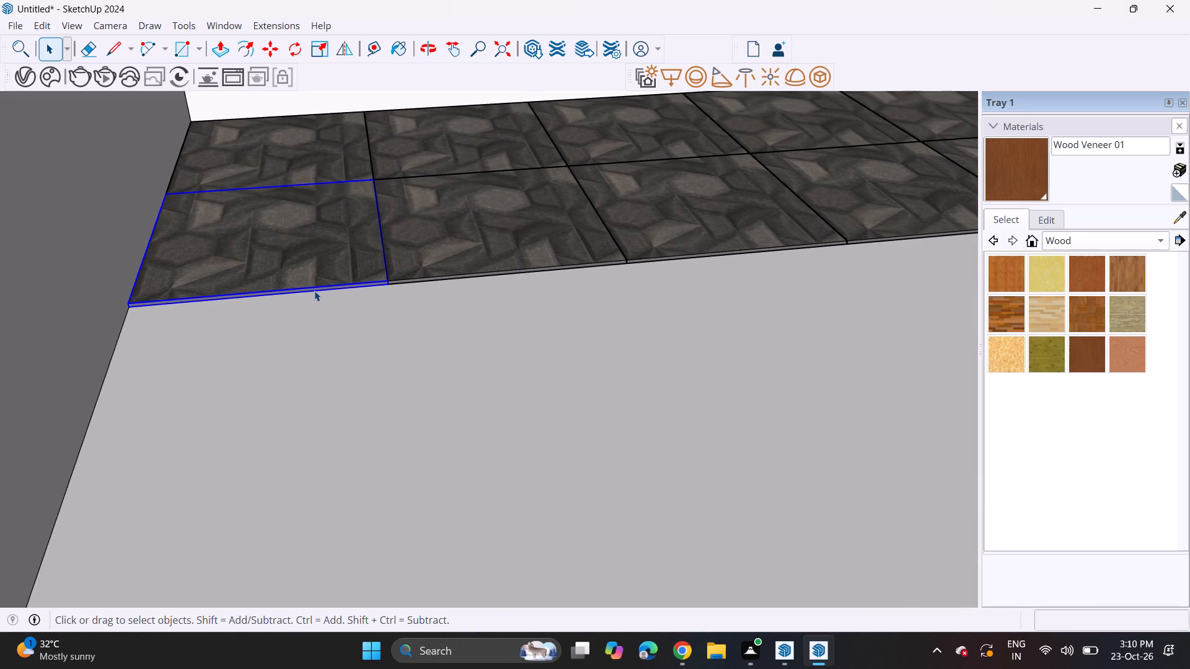
{"action": "key", "text": "m"}
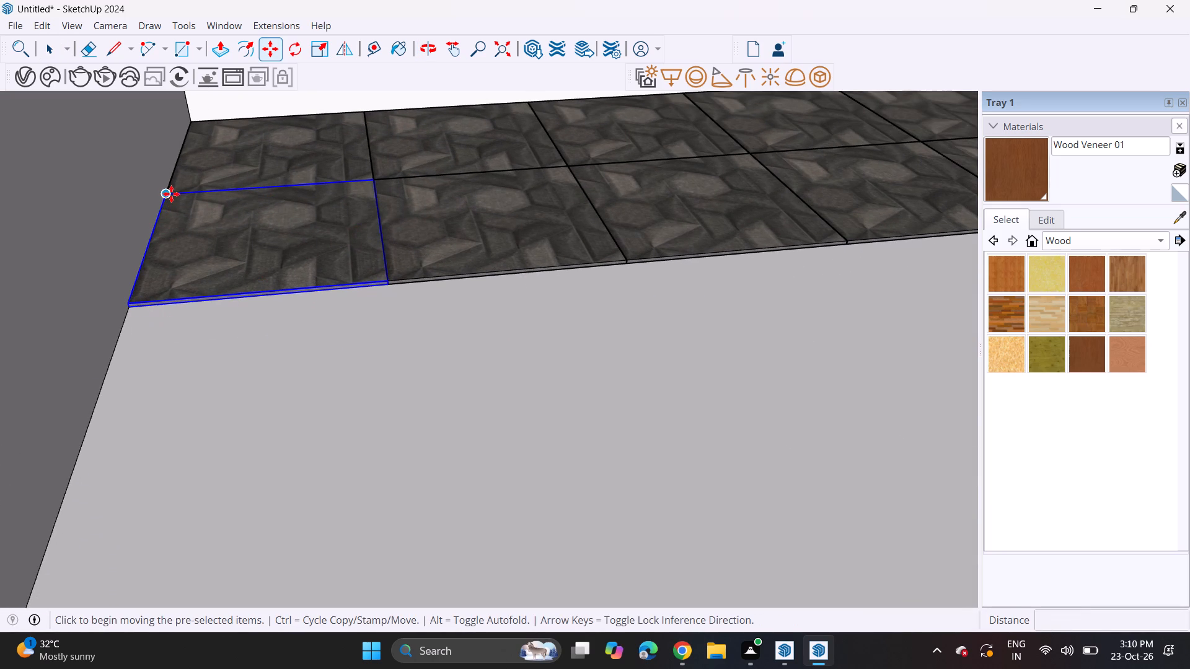
{"action": "left_click", "coordinate": [171, 193]}
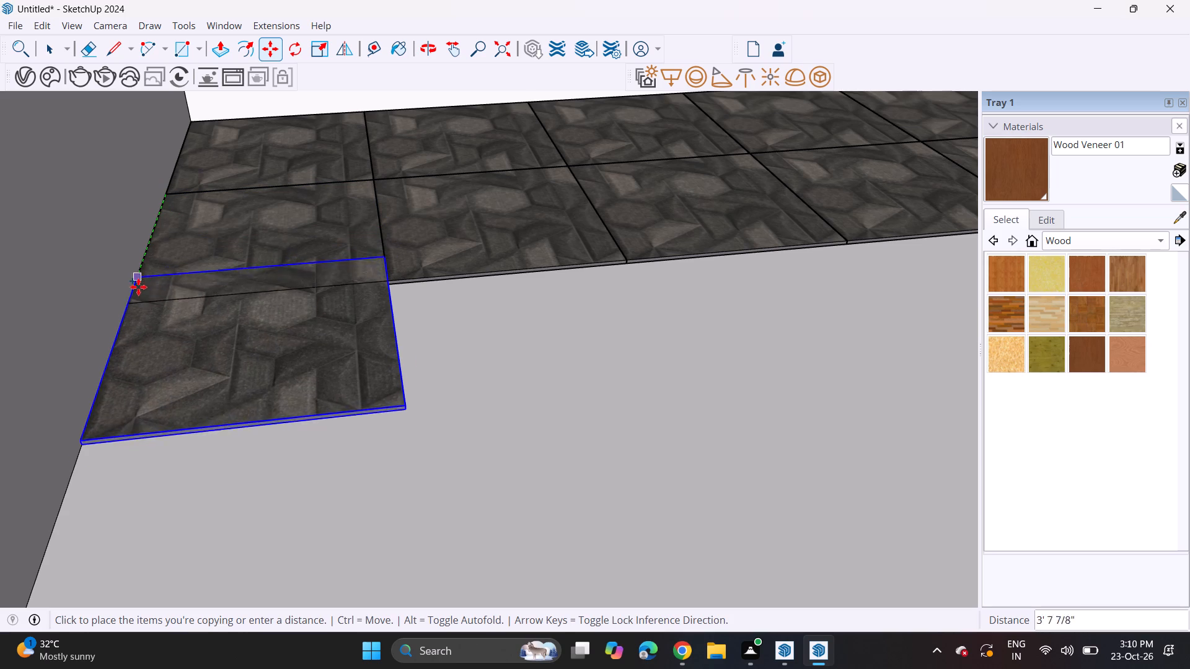
{"action": "left_click", "coordinate": [132, 301]}
Copy the new tile edge to edge three times along the third row, at about 4' 6 15/16" spacing.
{"action": "middle_click_drag", "start_coordinate": [74, 494], "coordinate": [86, 458]}
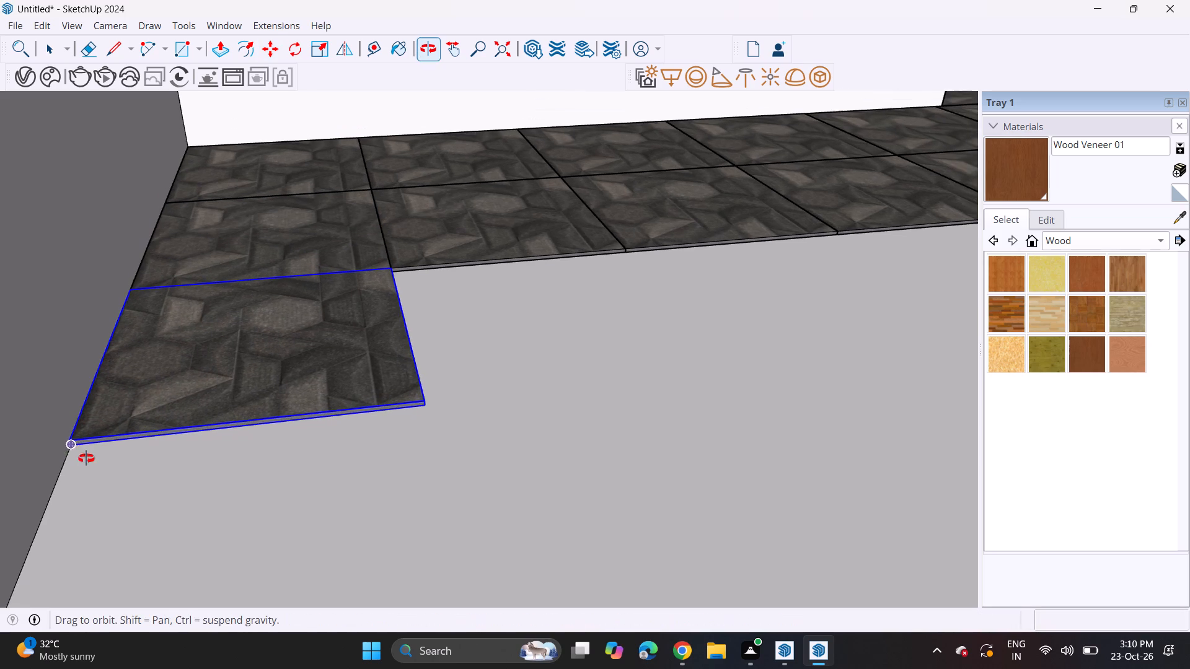
{"action": "middle_click_drag", "start_coordinate": [86, 458], "coordinate": [86, 457]}
{"action": "left_click", "coordinate": [68, 447]}
{"action": "middle_click_drag", "start_coordinate": [332, 448], "coordinate": [308, 431], "text": "ctrl"}
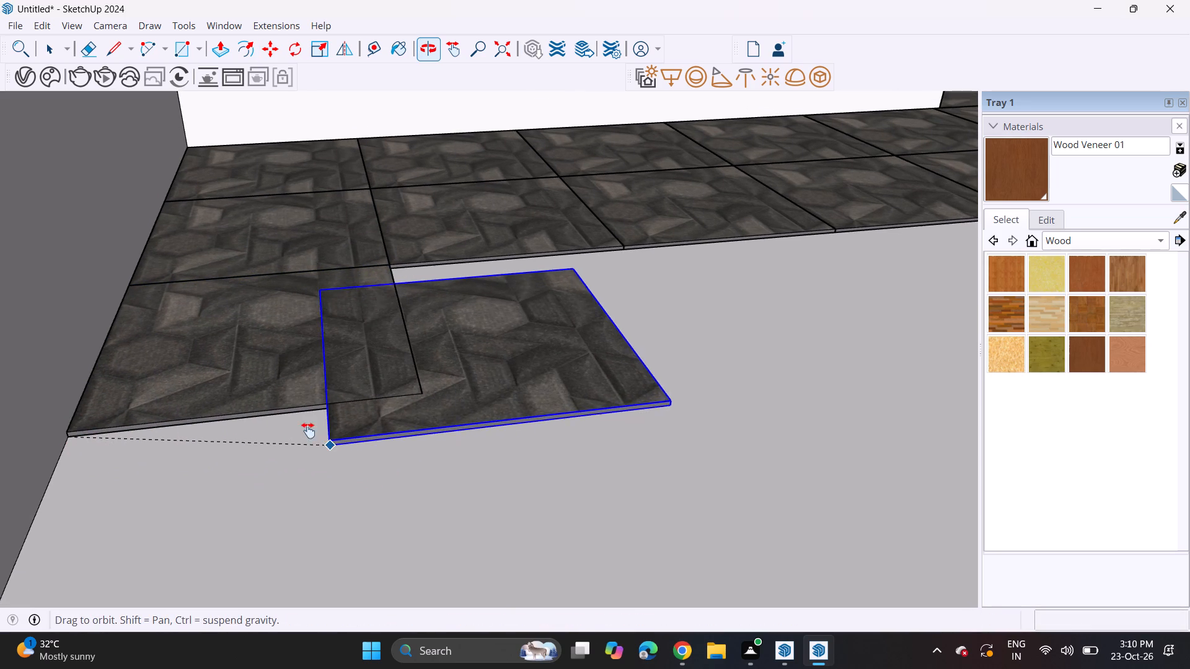
{"action": "middle_click_drag", "start_coordinate": [308, 431], "coordinate": [196, 390], "text": "ctrl"}
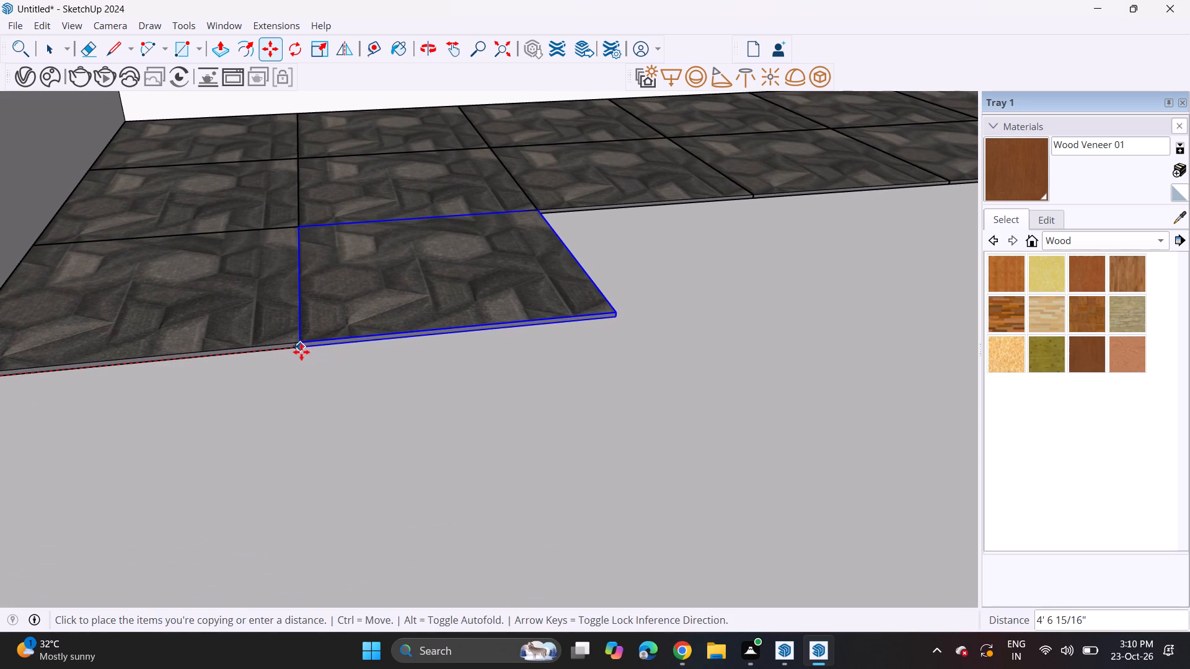
{"action": "left_click", "coordinate": [301, 355]}
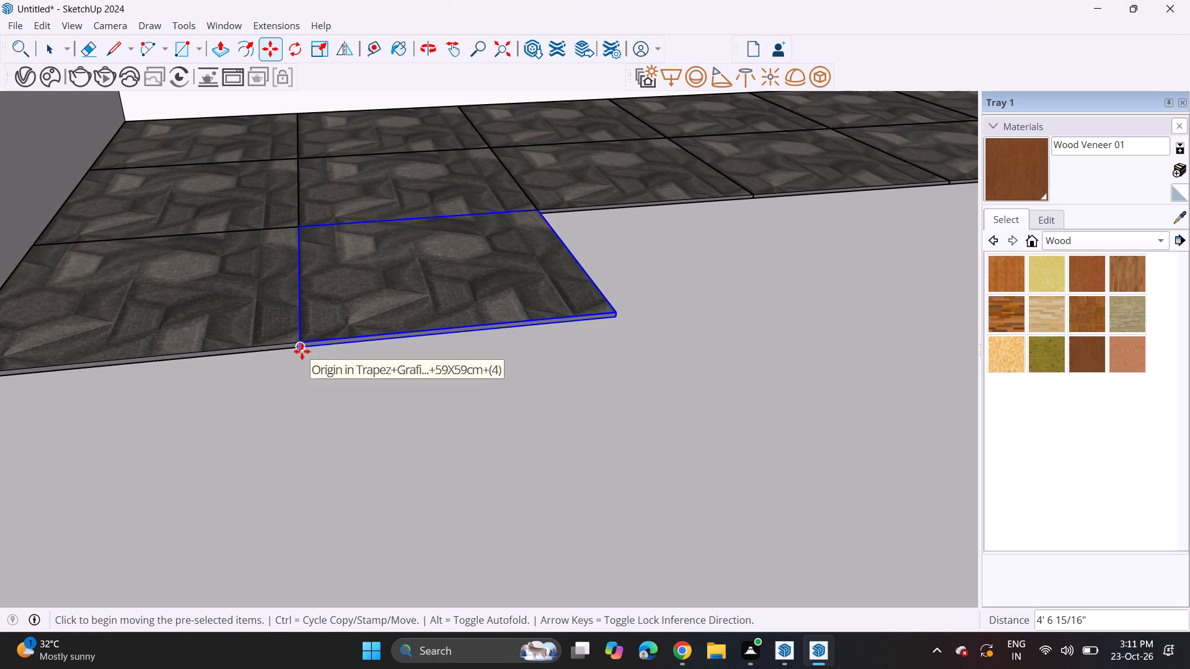
{"action": "left_click", "coordinate": [301, 351]}
{"action": "middle_click_drag", "start_coordinate": [479, 348], "coordinate": [75, 363], "text": "shift"}
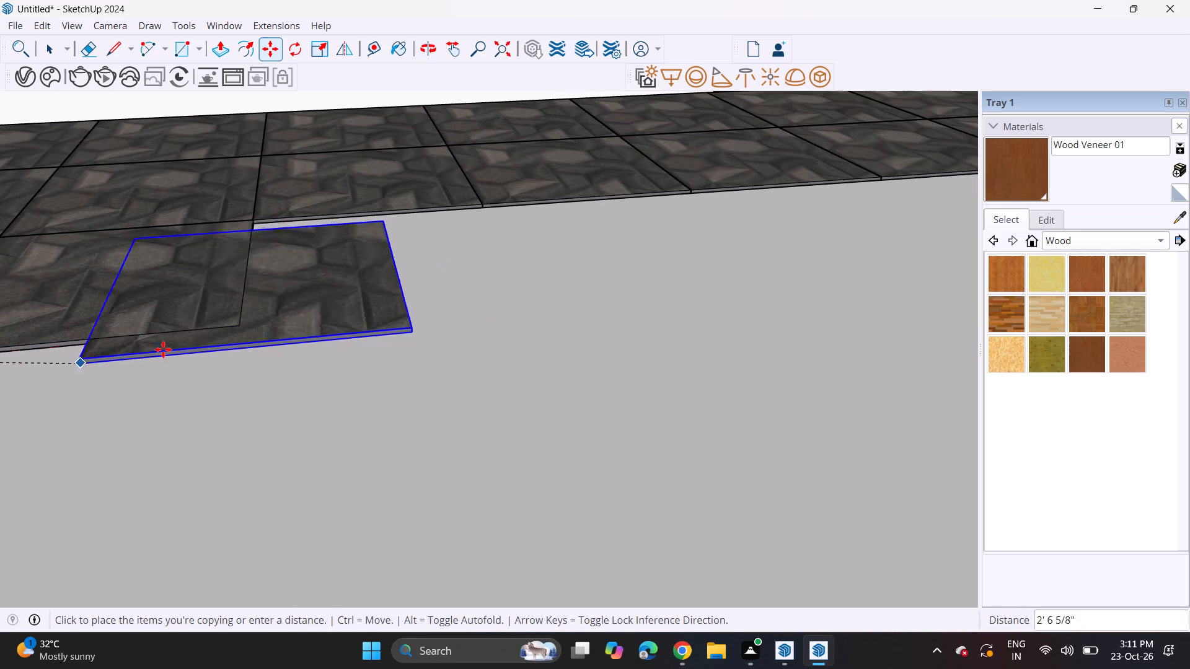
{"action": "left_click", "coordinate": [242, 343]}
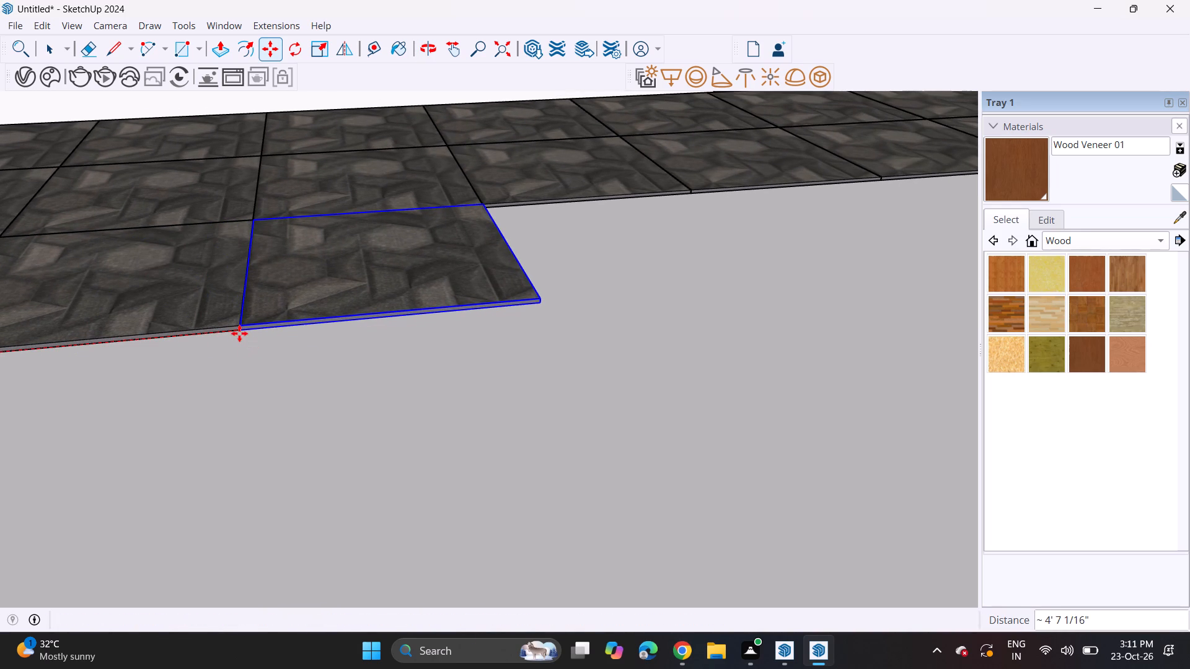
{"action": "left_click", "coordinate": [239, 332]}
{"action": "middle_click_drag", "start_coordinate": [431, 325], "coordinate": [191, 340], "text": "shift"}
{"action": "left_click", "coordinate": [312, 325]}
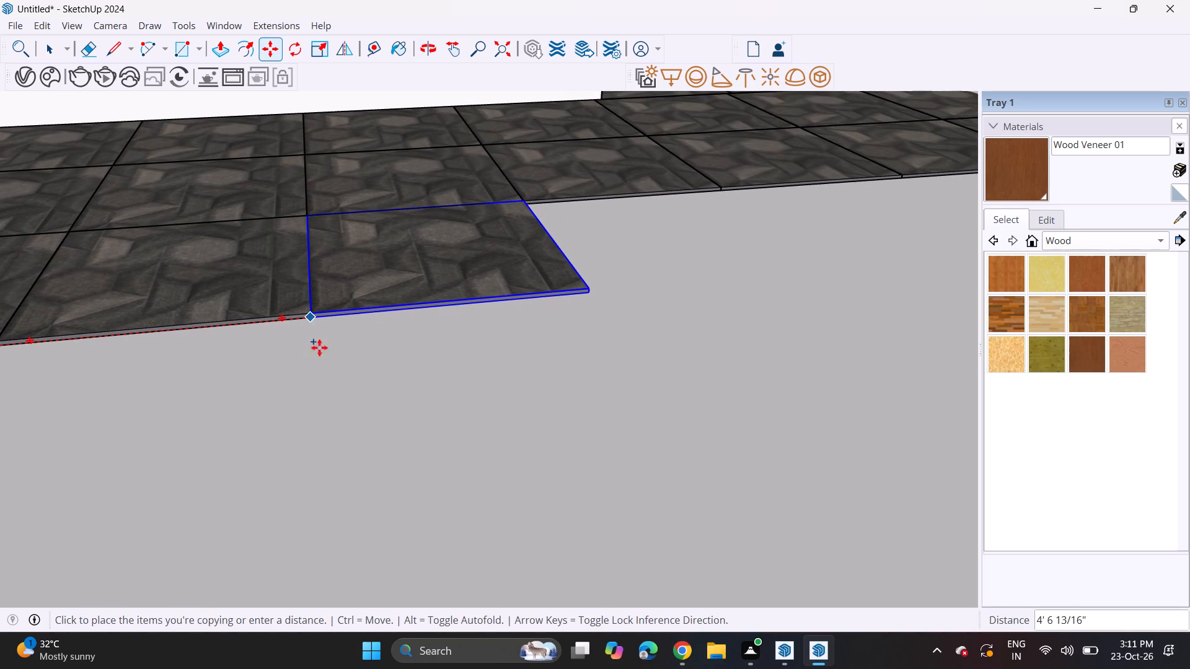
Extend the third row with two more edge-to-edge tile copies, at about 4' 6 15/16" spacing, up to the carport wall.
{"action": "left_click", "coordinate": [312, 323]}
{"action": "middle_click_drag", "start_coordinate": [448, 321], "coordinate": [333, 317], "text": "shift"}
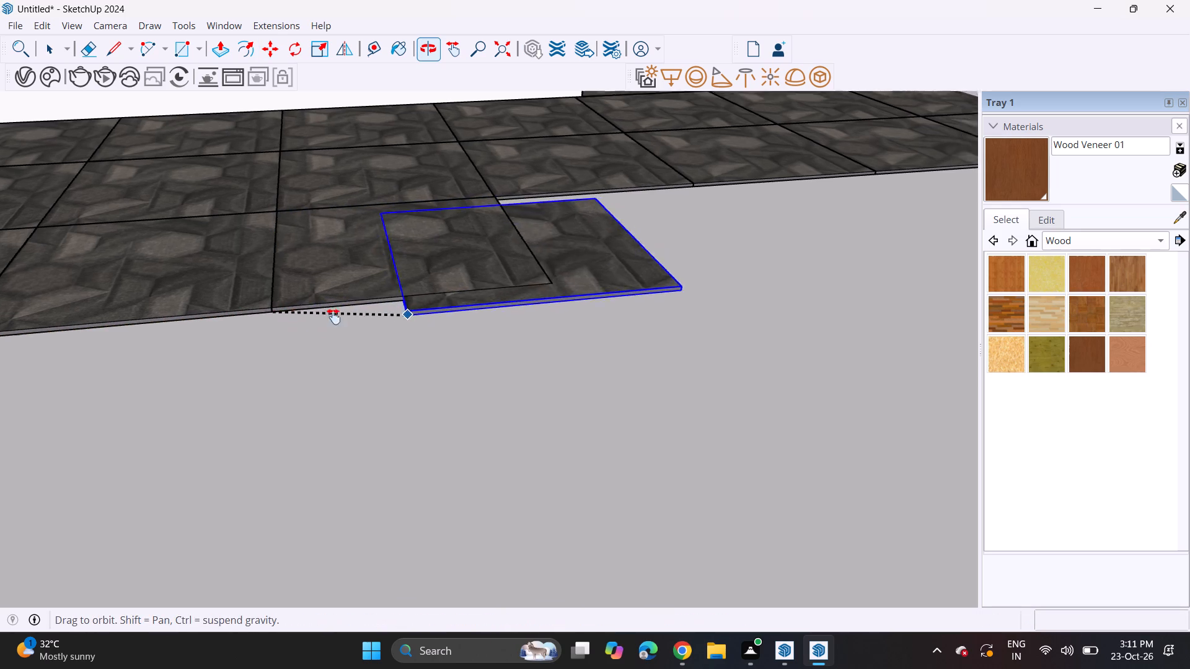
{"action": "middle_click_drag", "start_coordinate": [333, 317], "coordinate": [174, 326], "text": "shift"}
{"action": "left_click", "coordinate": [335, 303]}
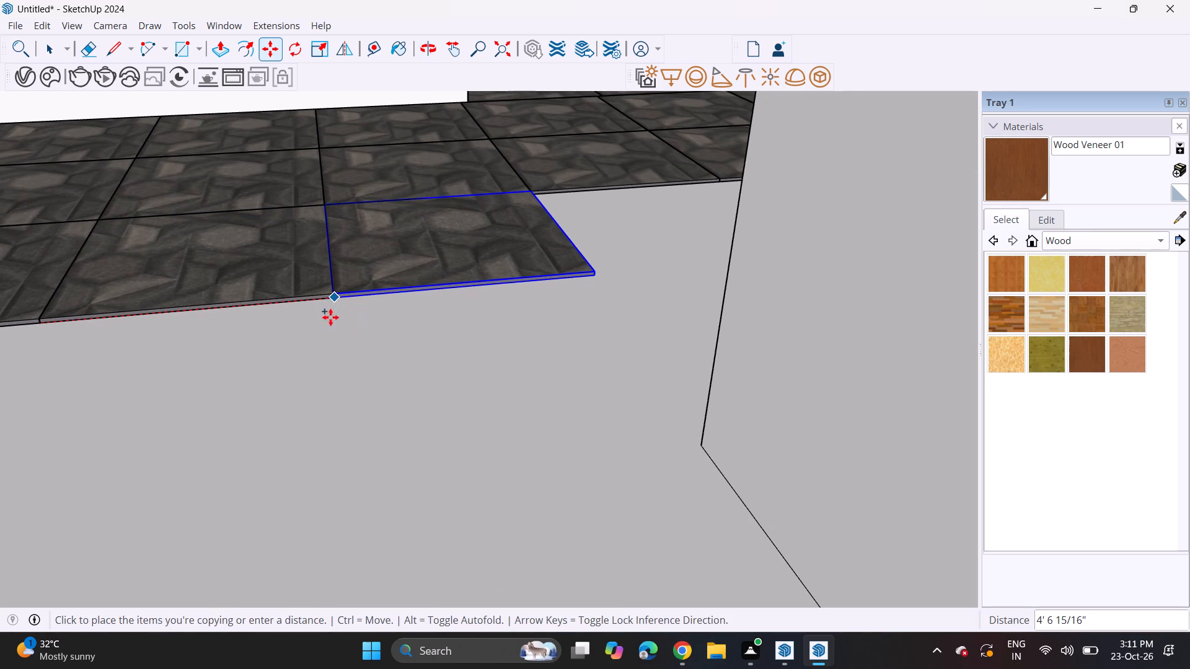
{"action": "left_click", "coordinate": [335, 301]}
{"action": "middle_click_drag", "start_coordinate": [391, 295], "coordinate": [209, 315], "text": "shift"}
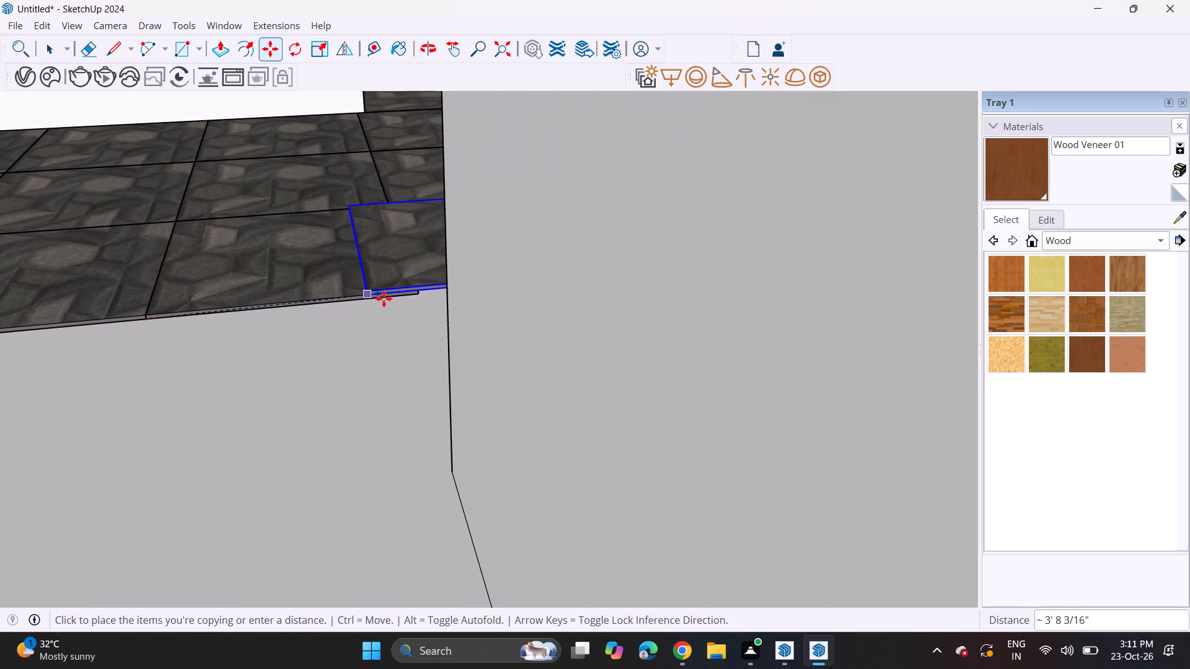
{"action": "left_click", "coordinate": [417, 299]}
Copy the last tile twice more at about 4' 6 15/16" spacing so the third row reaches the grass strip.
{"action": "left_click", "coordinate": [416, 300]}
{"action": "middle_click_drag", "start_coordinate": [445, 287], "coordinate": [441, 287], "text": "shift"}
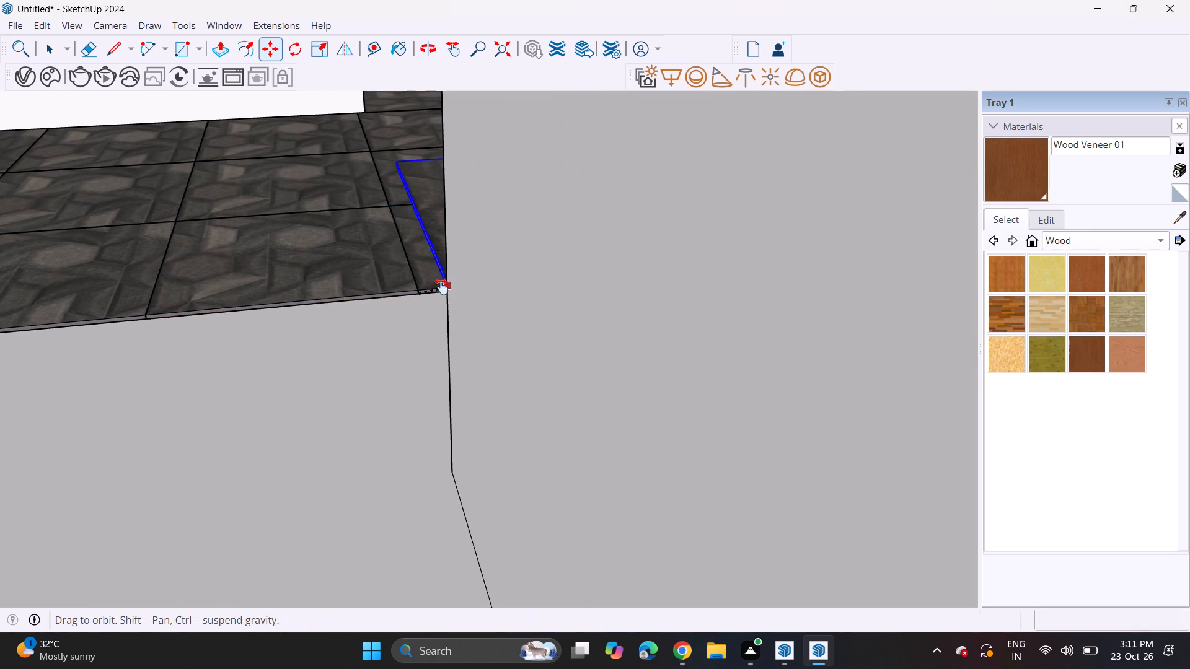
{"action": "middle_click_drag", "start_coordinate": [441, 287], "coordinate": [25, 370], "text": "shift"}
{"action": "middle_click_drag", "start_coordinate": [571, 255], "coordinate": [168, 343], "text": "shift"}
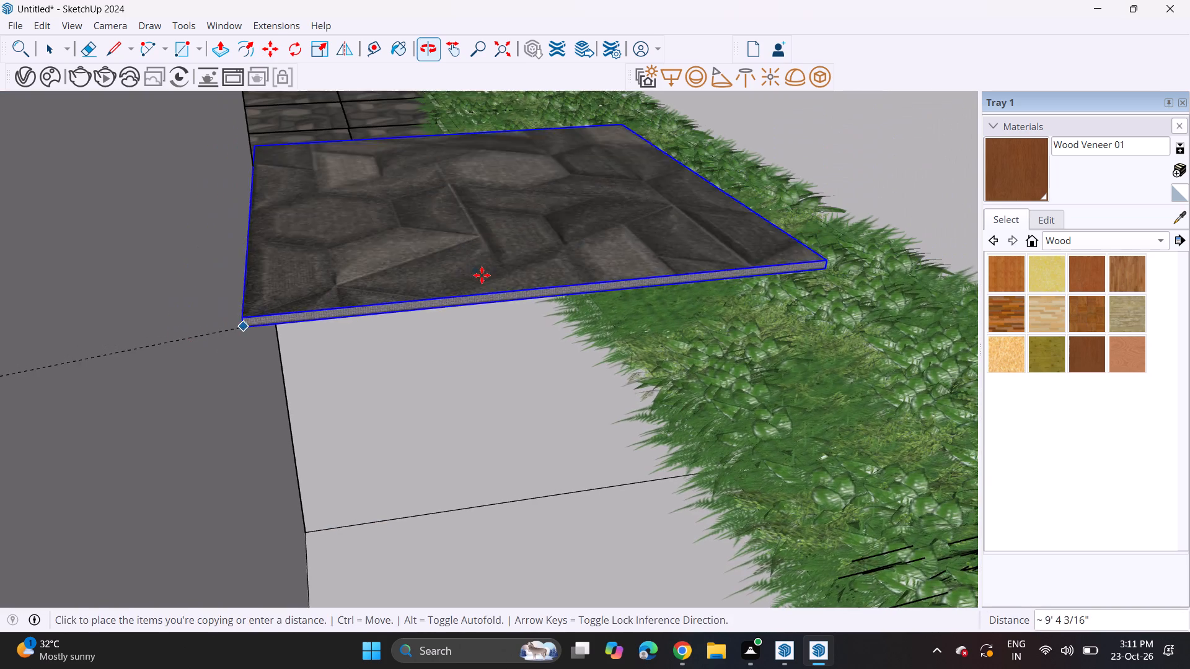
{"action": "middle_click_drag", "start_coordinate": [467, 269], "coordinate": [438, 367]}
{"action": "scroll", "coordinate": [202, 444], "scroll_direction": "up", "scroll_amount": 5}
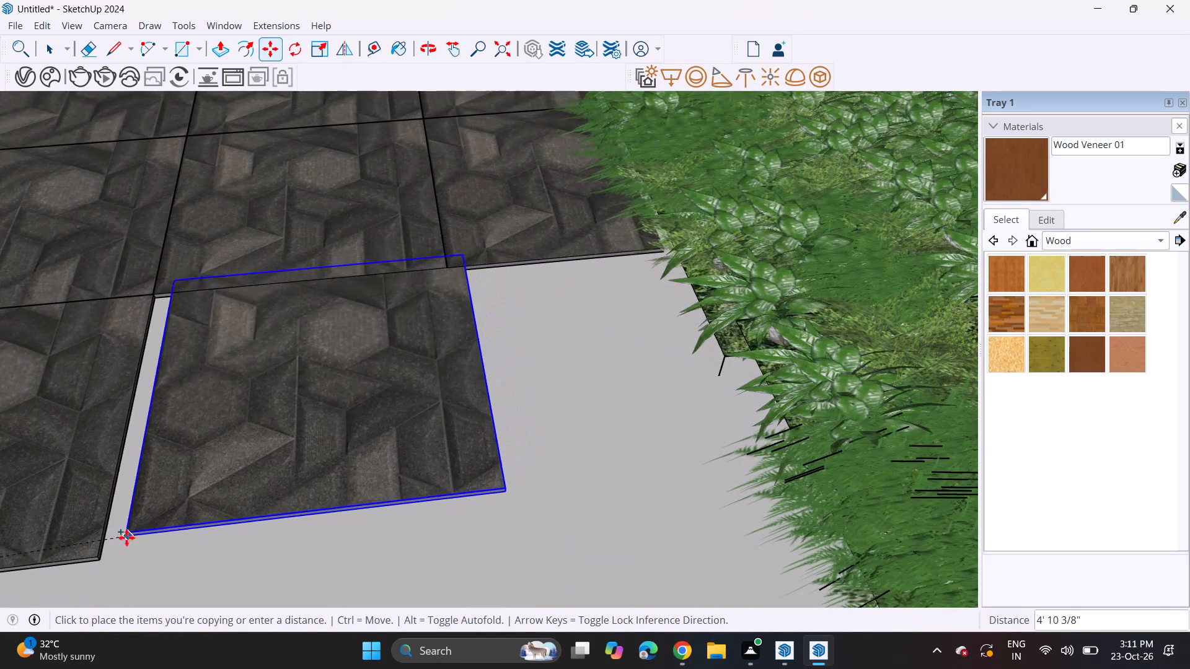
{"action": "left_click", "coordinate": [105, 556]}
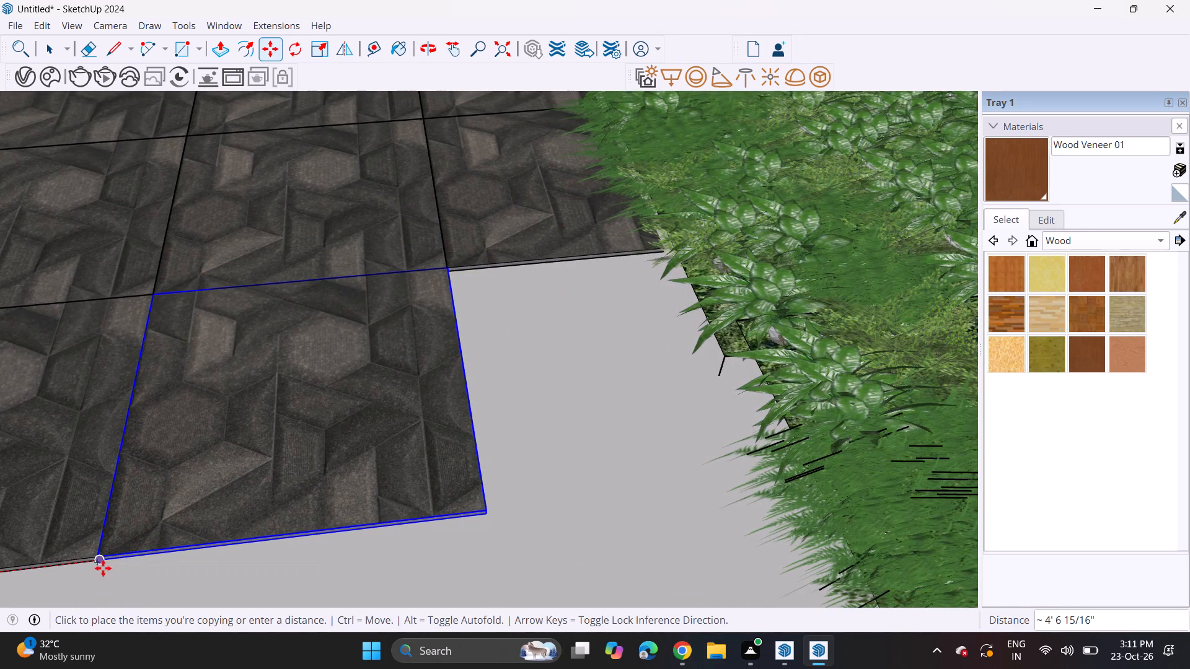
{"action": "left_click", "coordinate": [103, 564]}
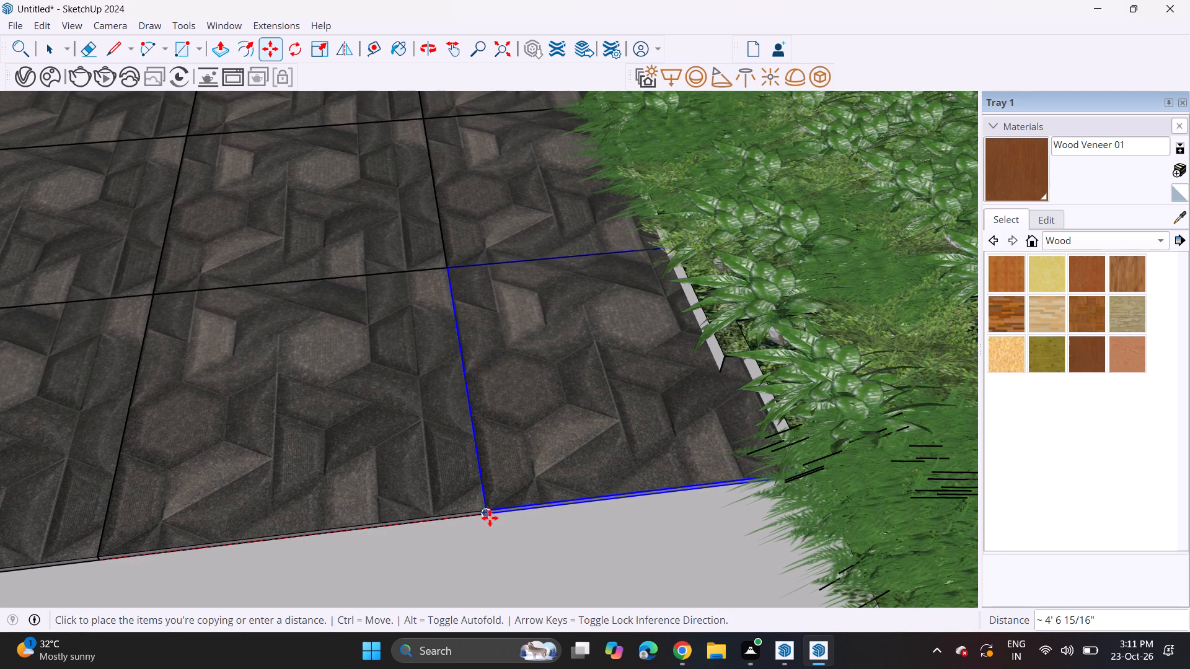
{"action": "left_click", "coordinate": [488, 517]}
Examine the whole house model and the three-row stone paving where it meets the dark and white walls.
{"action": "middle_click_drag", "start_coordinate": [543, 468], "coordinate": [586, 356]}
{"action": "scroll", "coordinate": [581, 357], "scroll_direction": "down", "scroll_amount": 6}
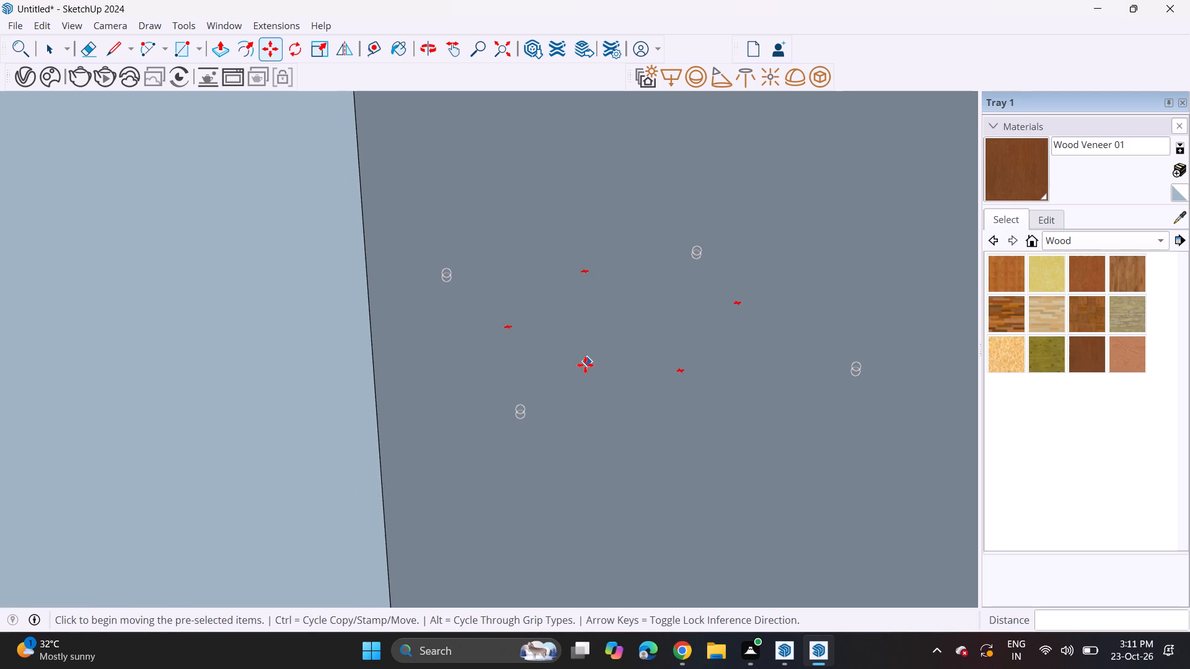
{"action": "scroll", "coordinate": [585, 365], "scroll_direction": "down", "scroll_amount": 5}
{"action": "left_click", "coordinate": [501, 53]}
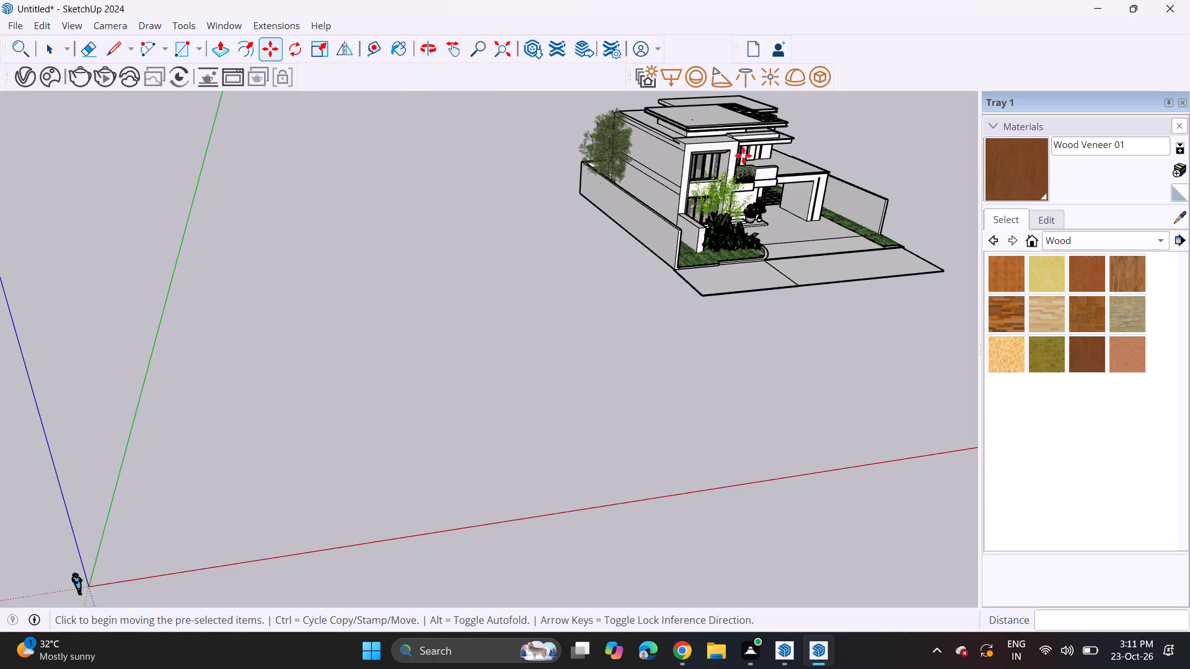
{"action": "scroll", "coordinate": [832, 148], "scroll_direction": "up", "scroll_amount": 9}
{"action": "scroll", "coordinate": [814, 167], "scroll_direction": "down", "scroll_amount": 1}
{"action": "scroll", "coordinate": [814, 168], "scroll_direction": "up", "scroll_amount": 9}
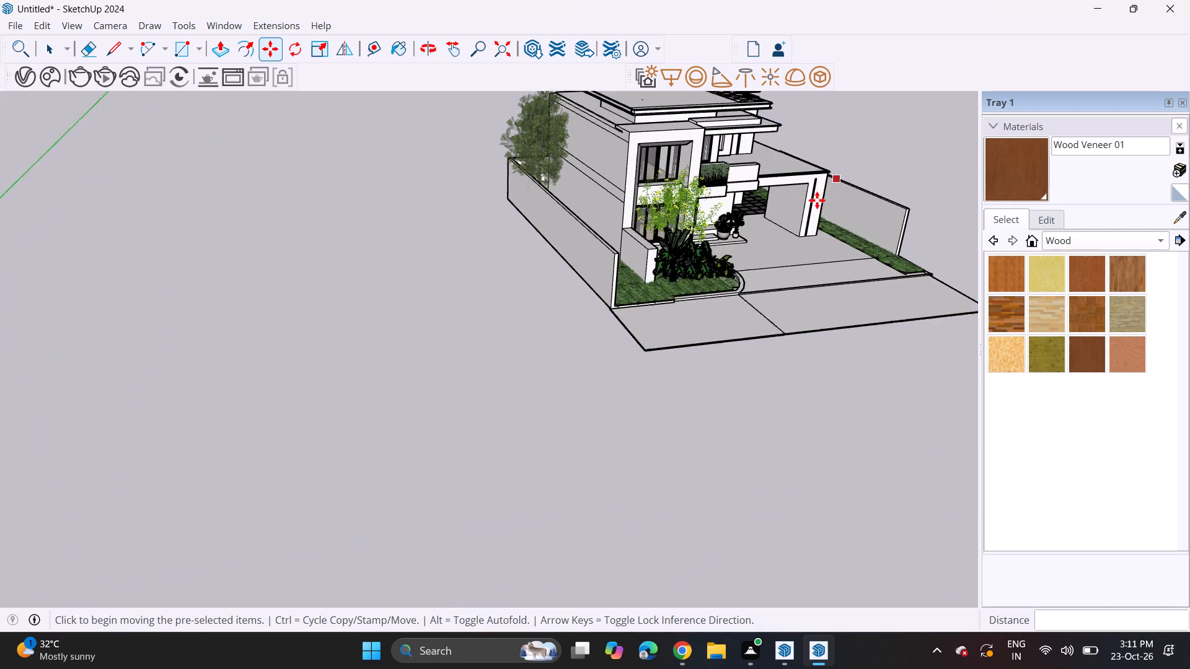
{"action": "scroll", "coordinate": [793, 213], "scroll_direction": "up", "scroll_amount": 7}
{"action": "middle_click_drag", "start_coordinate": [735, 202], "coordinate": [627, 179]}
{"action": "scroll", "coordinate": [723, 199], "scroll_direction": "up", "scroll_amount": 1}
{"action": "scroll", "coordinate": [773, 207], "scroll_direction": "up", "scroll_amount": 6}
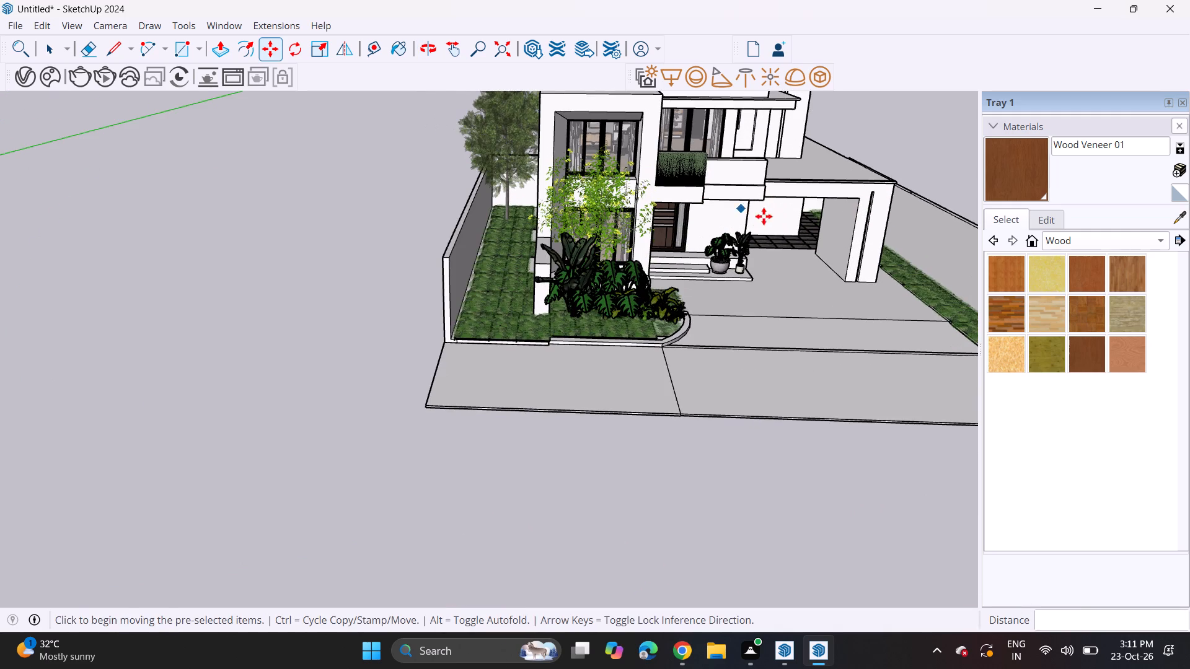
{"action": "scroll", "coordinate": [770, 235], "scroll_direction": "up", "scroll_amount": 3}
{"action": "scroll", "coordinate": [770, 235], "scroll_direction": "down", "scroll_amount": 1}
{"action": "scroll", "coordinate": [770, 235], "scroll_direction": "up", "scroll_amount": 15}
{"action": "scroll", "coordinate": [754, 278], "scroll_direction": "up", "scroll_amount": 7}
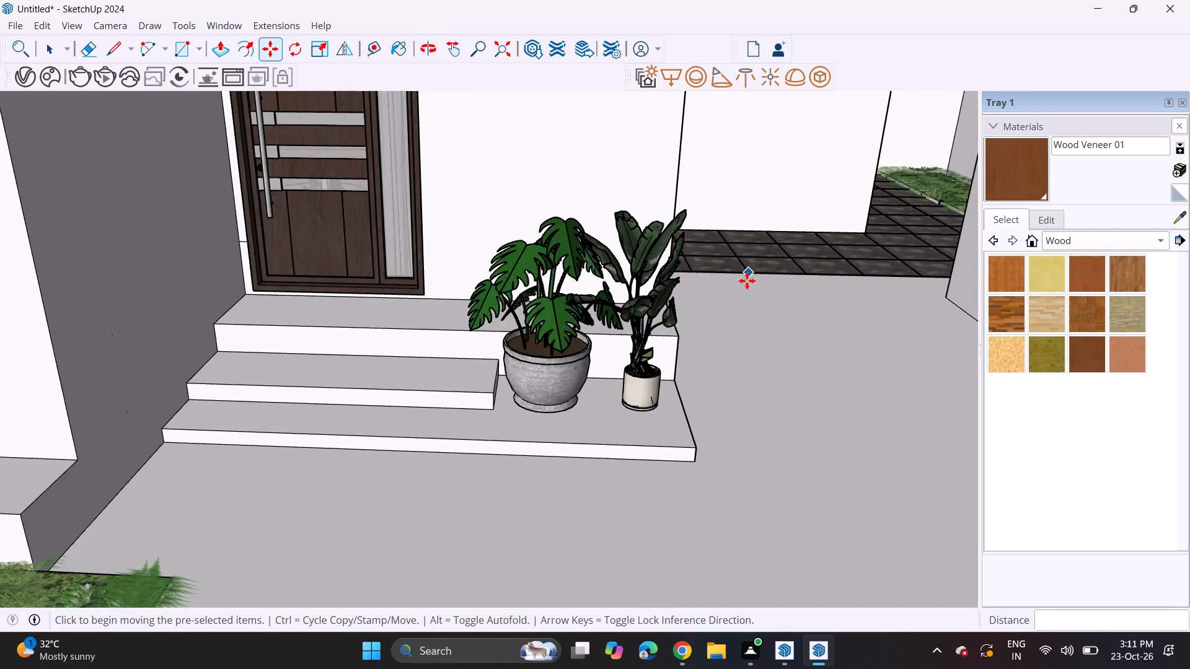
{"action": "scroll", "coordinate": [744, 281], "scroll_direction": "up", "scroll_amount": 10}
{"action": "middle_click_drag", "start_coordinate": [665, 258], "coordinate": [618, 342]}
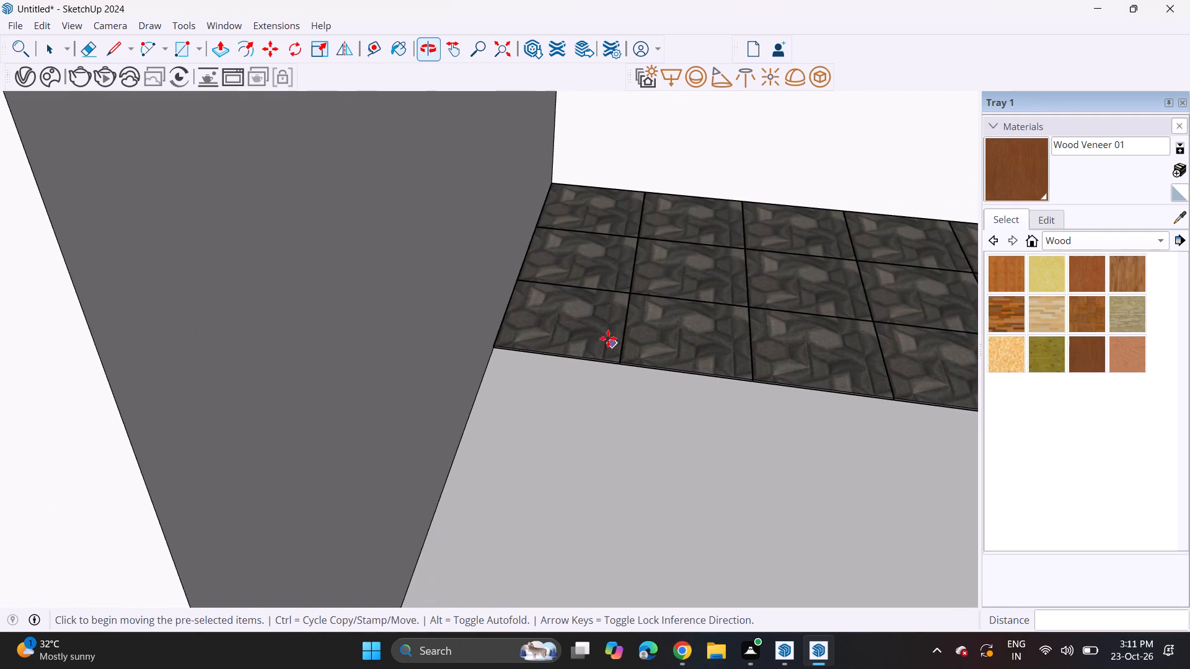
{"action": "scroll", "coordinate": [607, 338], "scroll_direction": "down", "scroll_amount": 6}
{"action": "scroll", "coordinate": [607, 338], "scroll_direction": "up", "scroll_amount": 5}
{"action": "middle_click_drag", "start_coordinate": [612, 335], "coordinate": [634, 128]}
{"action": "scroll", "coordinate": [613, 326], "scroll_direction": "up", "scroll_amount": 1}
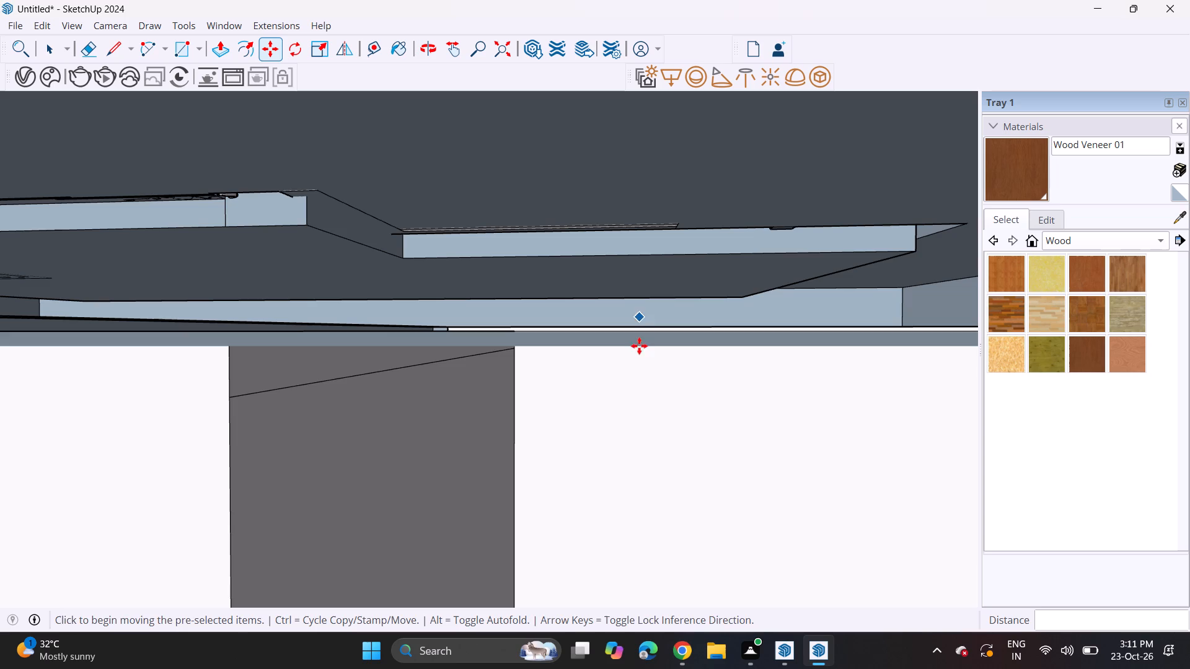
{"action": "middle_click_drag", "start_coordinate": [638, 393], "coordinate": [543, 0], "text": "shift"}
{"action": "scroll", "coordinate": [638, 393], "scroll_direction": "up", "scroll_amount": 1, "text": "shift"}
{"action": "middle_click_drag", "start_coordinate": [426, 357], "coordinate": [444, 411]}
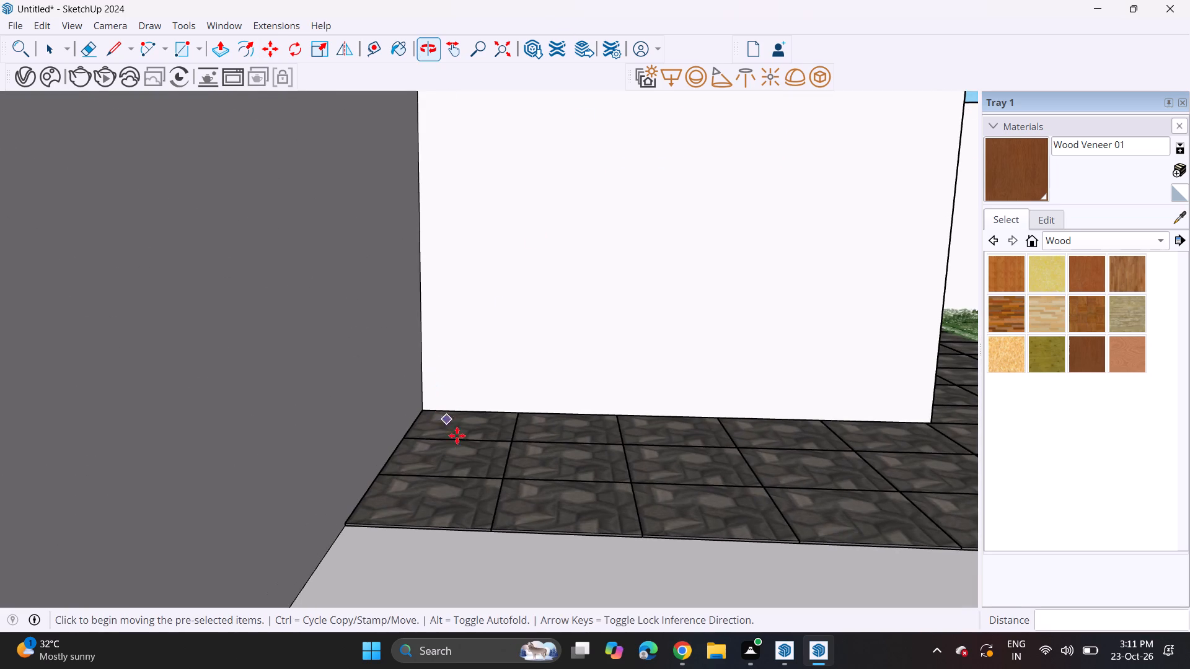
Copy the third row's first tile, beside the dark wall, edge to edge towards the front to start a fourth row.
{"action": "key", "text": "space"}
{"action": "left_click", "coordinate": [449, 502]}
{"action": "middle_click_drag", "start_coordinate": [457, 452], "coordinate": [438, 382]}
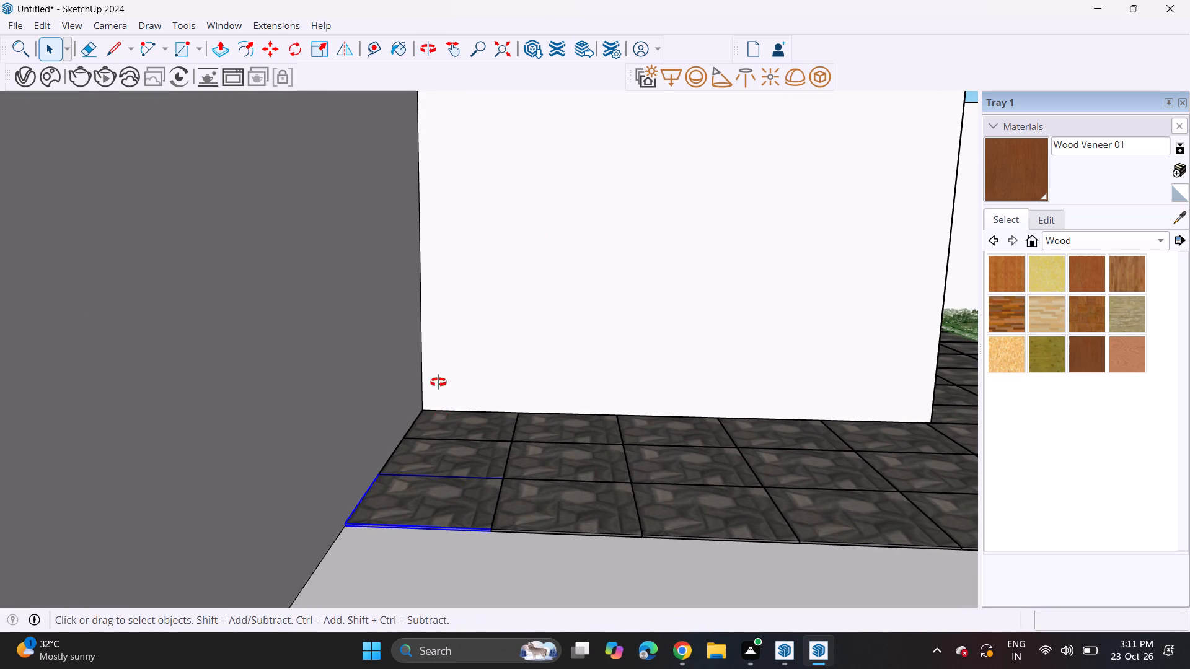
{"action": "middle_click_drag", "start_coordinate": [438, 382], "coordinate": [428, 279]}
{"action": "middle_click_drag", "start_coordinate": [424, 232], "coordinate": [472, 324]}
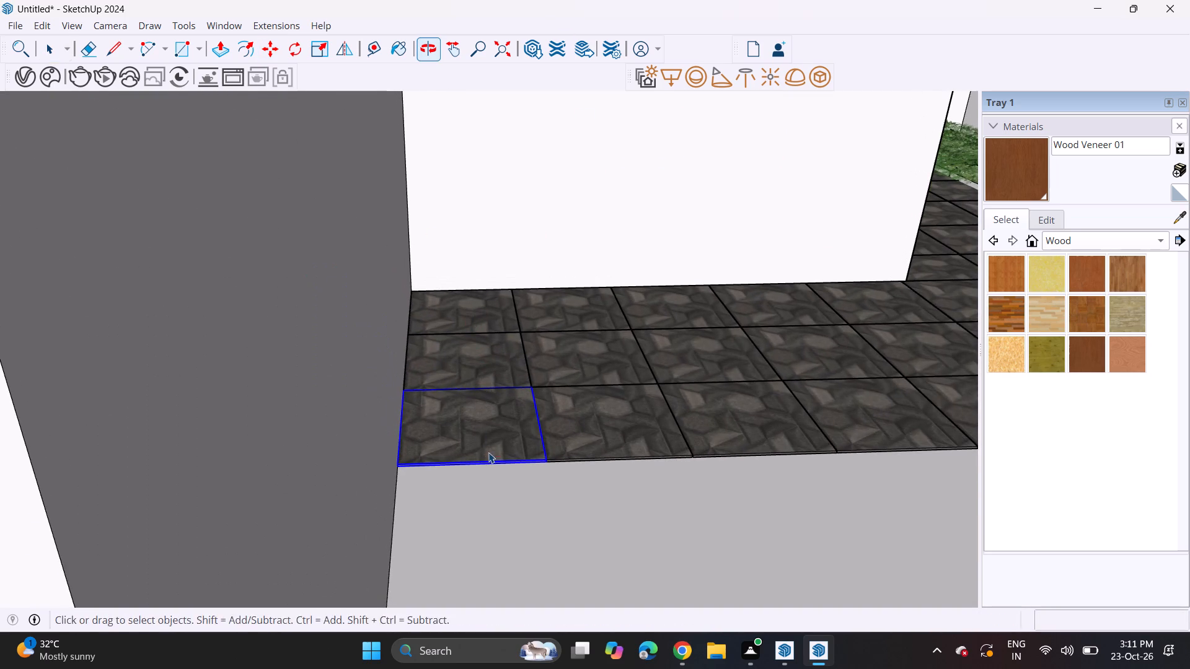
{"action": "middle_click_drag", "start_coordinate": [488, 452], "coordinate": [342, 261], "text": "shift"}
{"action": "middle_click_drag", "start_coordinate": [329, 244], "coordinate": [319, 358]}
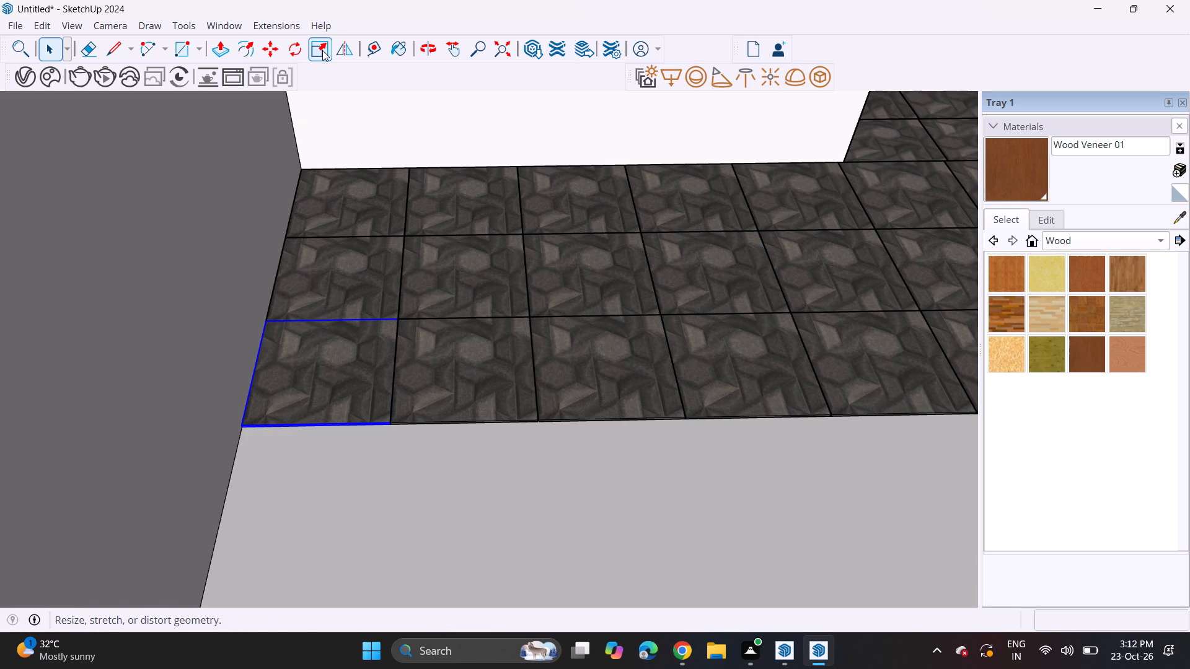
{"action": "left_click", "coordinate": [279, 51]}
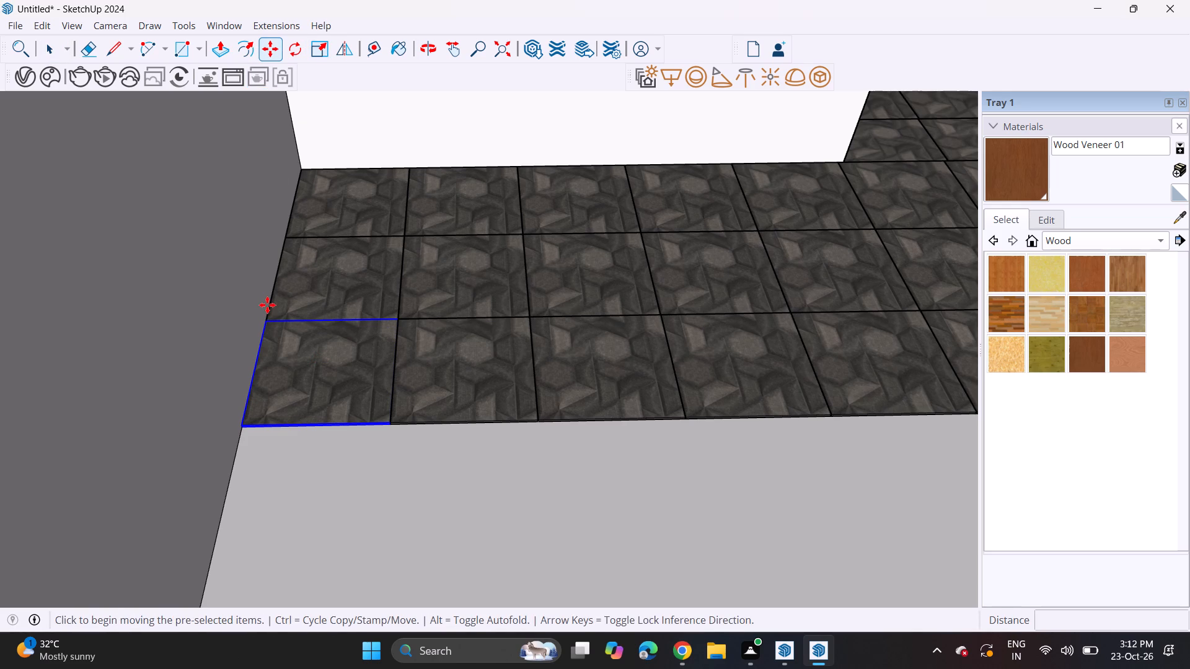
{"action": "left_click", "coordinate": [266, 319]}
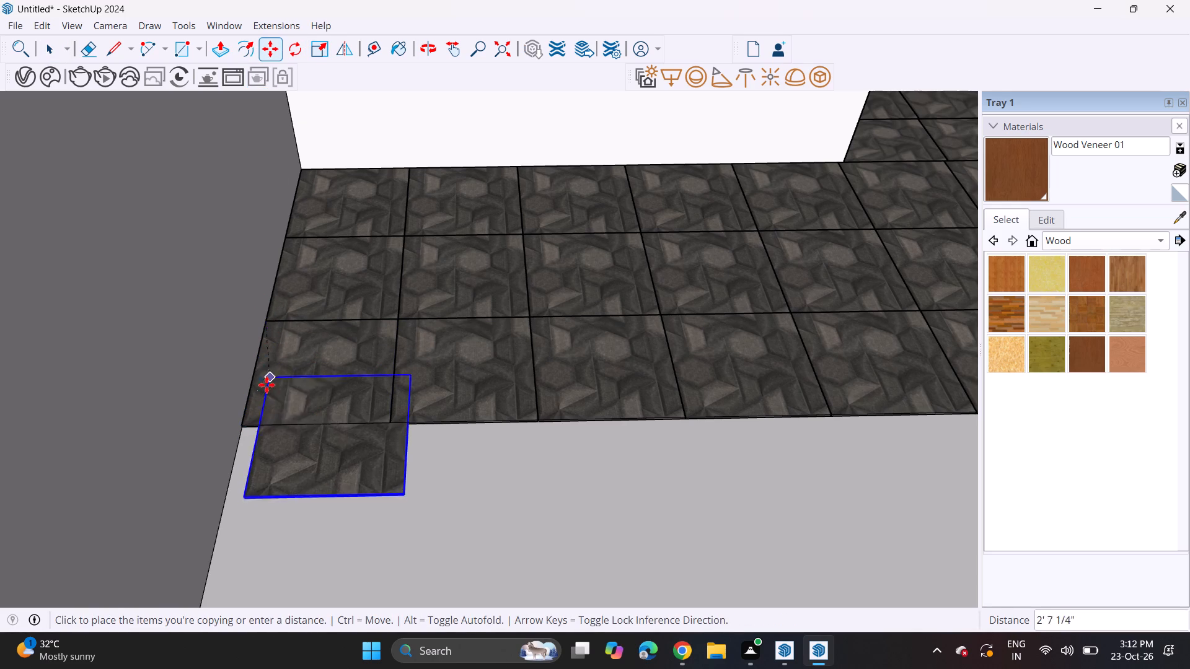
{"action": "left_click", "coordinate": [242, 431]}
Copy the new tile edge to edge twice along the fourth row, at about 4' 6 15/16" spacing.
{"action": "middle_click_drag", "start_coordinate": [255, 477], "coordinate": [256, 471]}
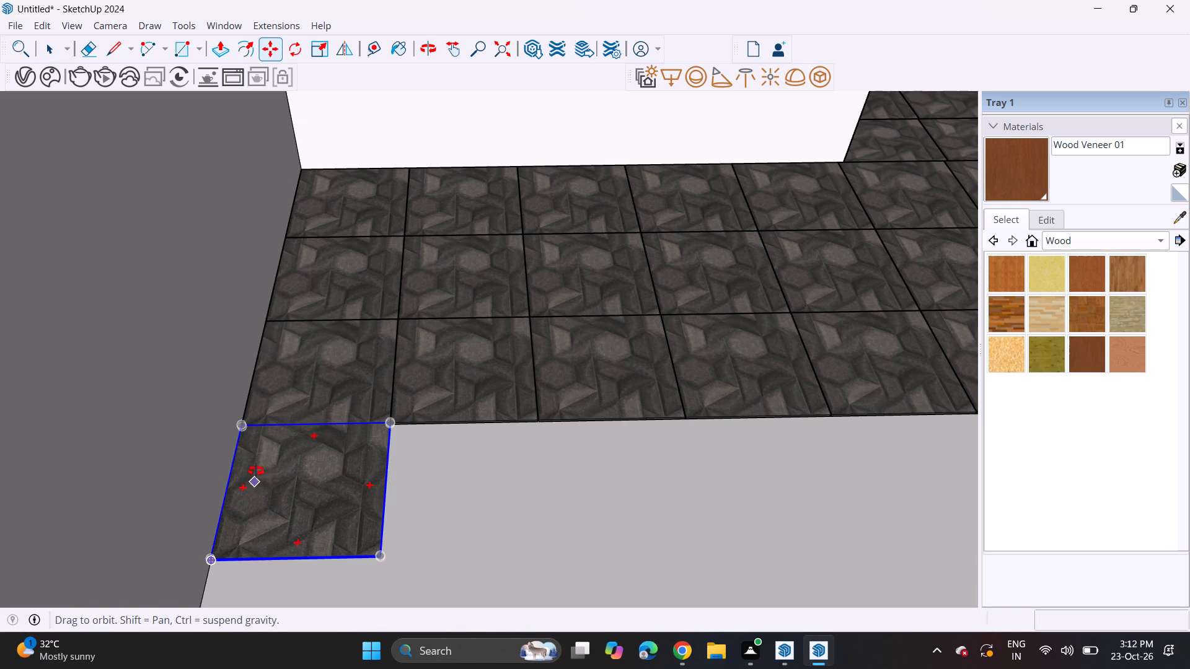
{"action": "middle_click_drag", "start_coordinate": [256, 471], "coordinate": [283, 300]}
{"action": "scroll", "coordinate": [270, 435], "scroll_direction": "up", "scroll_amount": 1}
{"action": "scroll", "coordinate": [201, 371], "scroll_direction": "up", "scroll_amount": 4}
{"action": "left_click", "coordinate": [213, 362]}
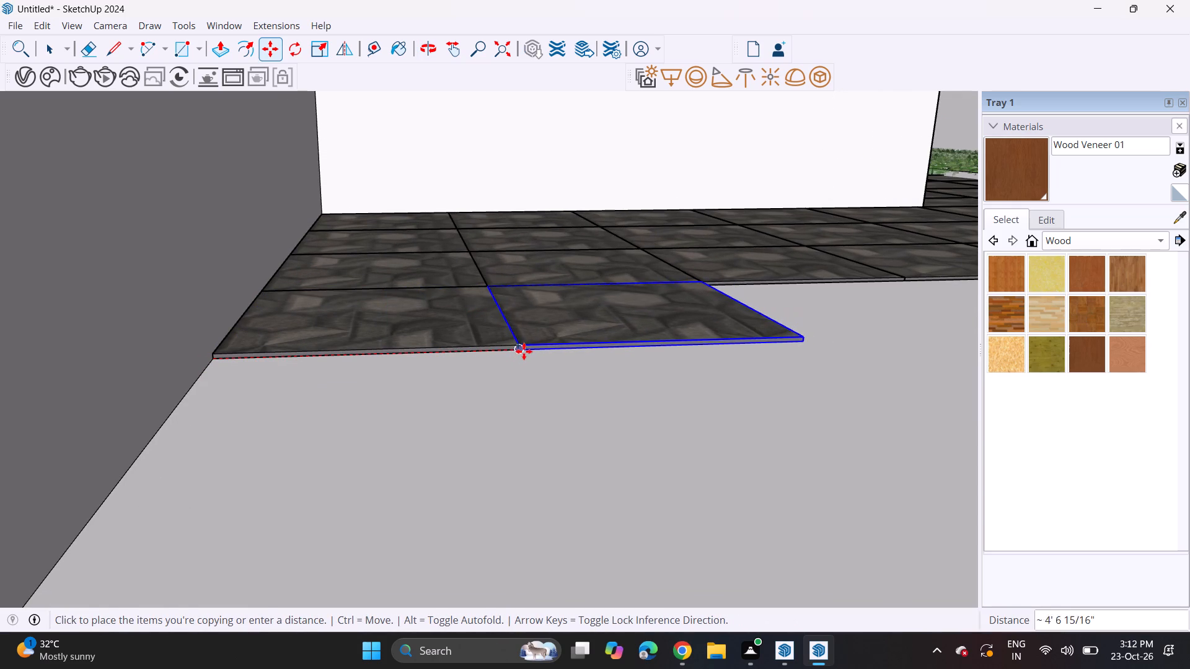
{"action": "left_click", "coordinate": [521, 352]}
{"action": "scroll", "coordinate": [538, 328], "scroll_direction": "down", "scroll_amount": 5}
{"action": "middle_click_drag", "start_coordinate": [556, 313], "coordinate": [549, 311]}
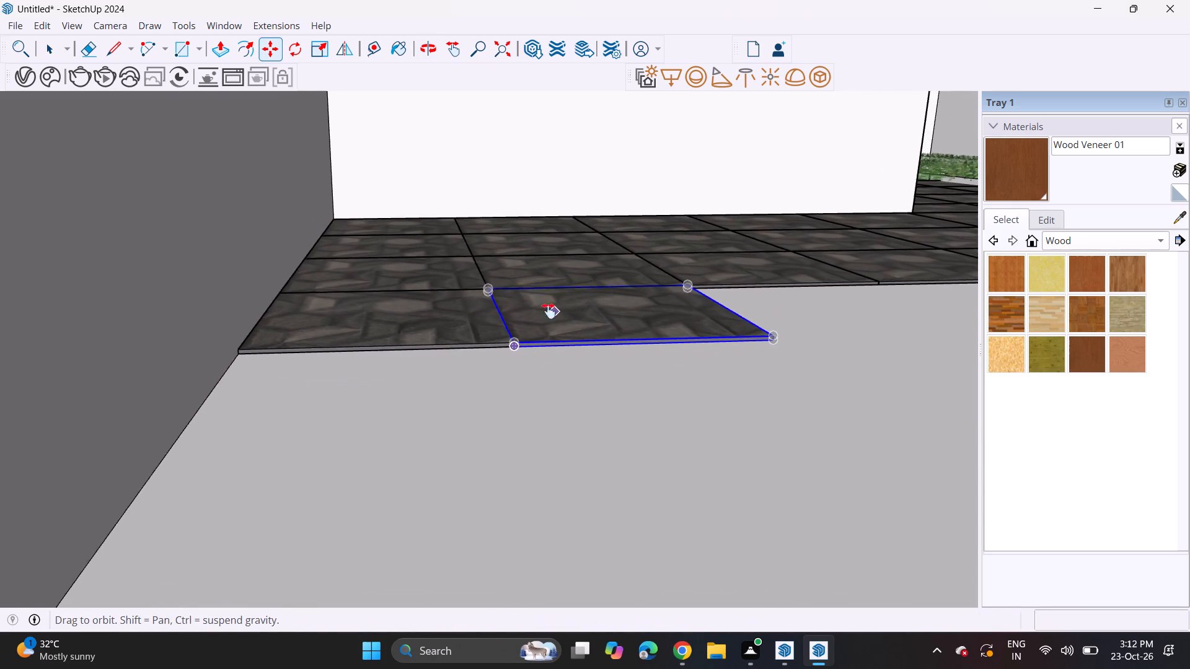
{"action": "middle_click_drag", "start_coordinate": [549, 311], "coordinate": [247, 313]}
{"action": "scroll", "coordinate": [164, 359], "scroll_direction": "up", "scroll_amount": 4}
{"action": "left_click", "coordinate": [160, 349]}
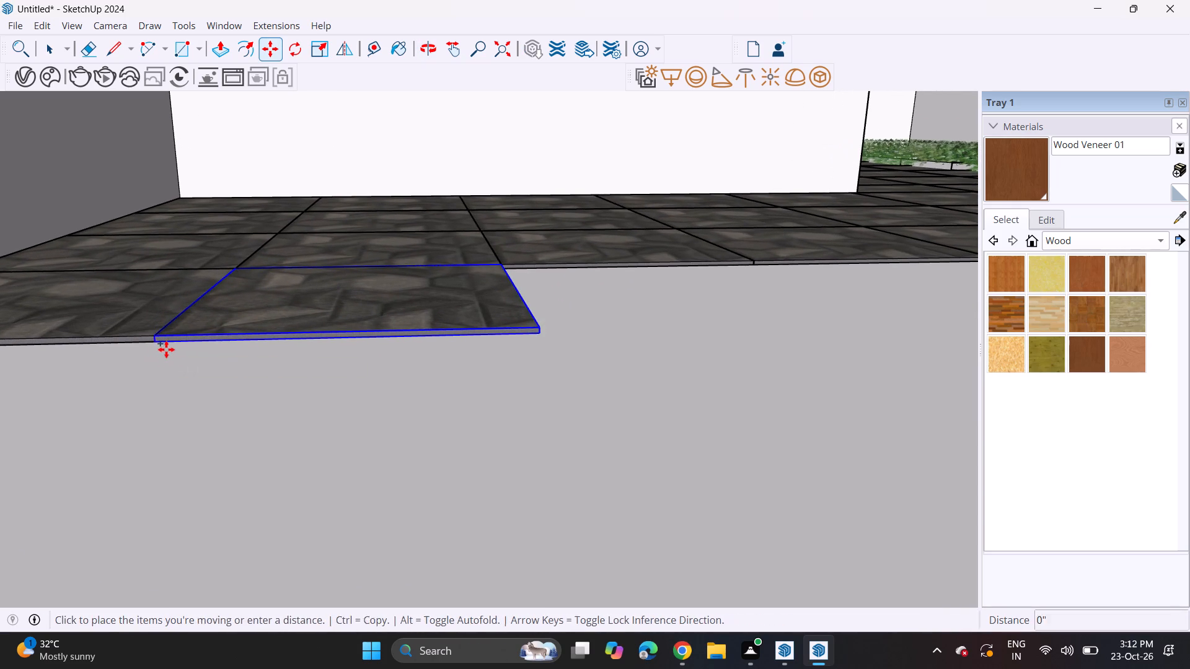
{"action": "left_click", "coordinate": [541, 334]}
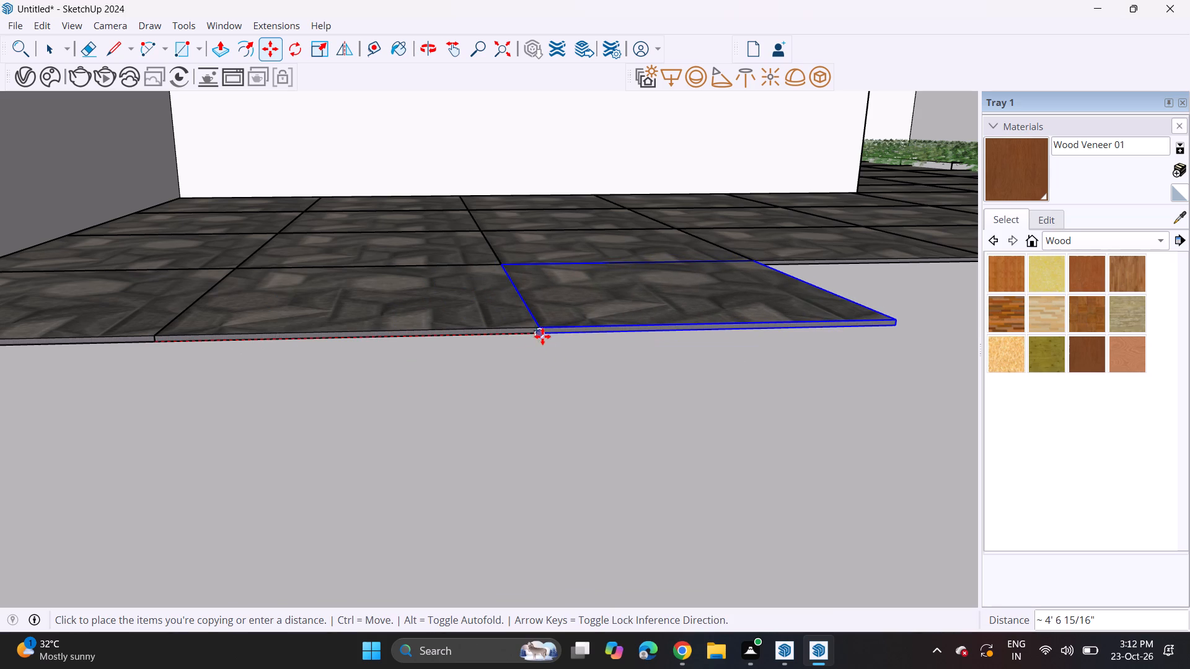
Extend the fourth row with two more edge-to-edge tile copies at about 4' 6 15/16" spacing, towards the grey wall.
{"action": "left_click", "coordinate": [542, 336]}
{"action": "middle_click_drag", "start_coordinate": [613, 328], "coordinate": [27, 362], "text": "shift"}
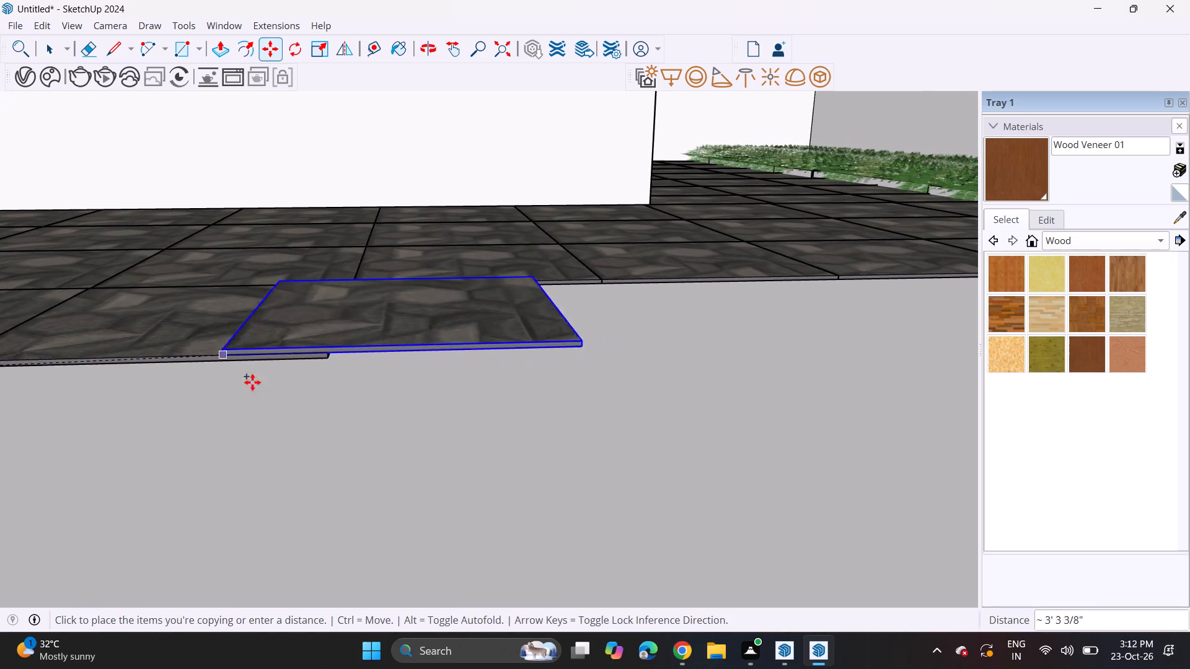
{"action": "left_click", "coordinate": [325, 361]}
{"action": "left_click", "coordinate": [328, 358]}
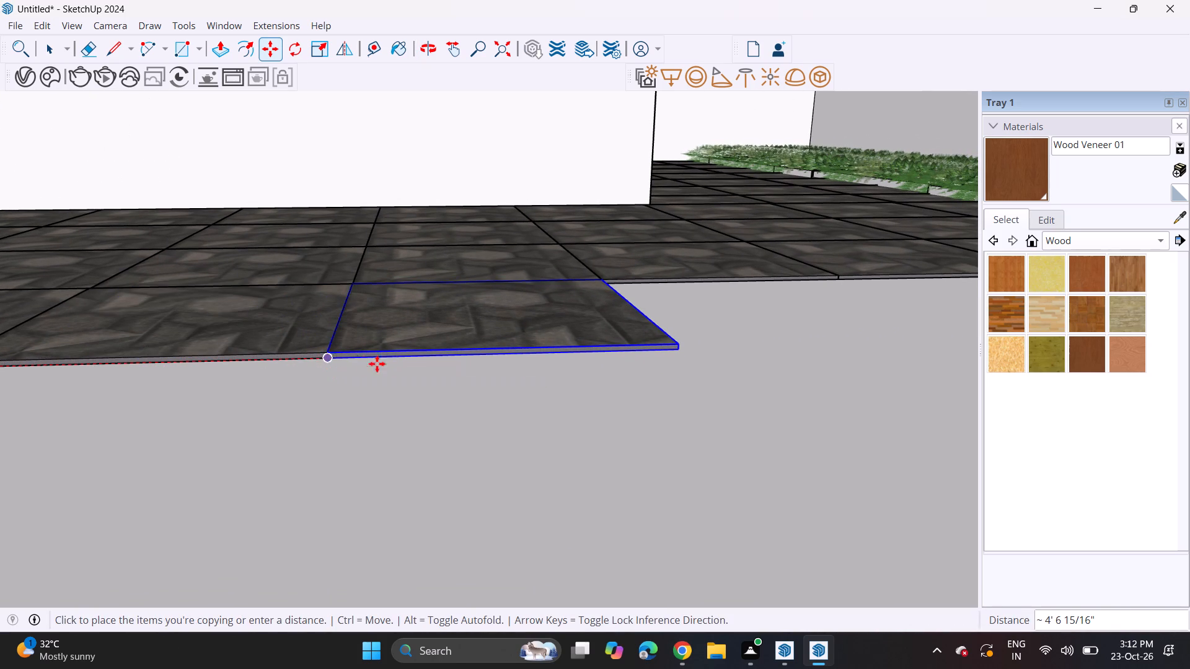
{"action": "middle_click_drag", "start_coordinate": [404, 360], "coordinate": [21, 360], "text": "shift"}
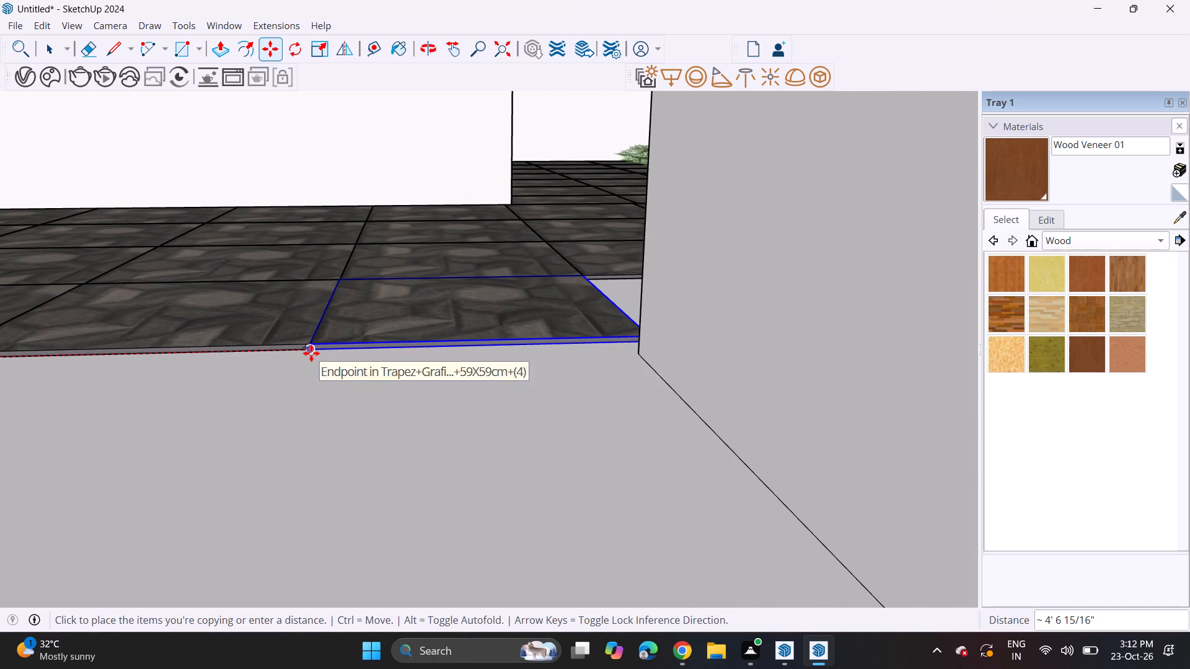
{"action": "left_click", "coordinate": [311, 353]}
Copy the last tile twice more at about 4' 6 15/16" spacing, carrying the fourth row past the grey wall's corner.
{"action": "left_click", "coordinate": [312, 351]}
{"action": "middle_click_drag", "start_coordinate": [425, 344], "coordinate": [345, 348], "text": "shift"}
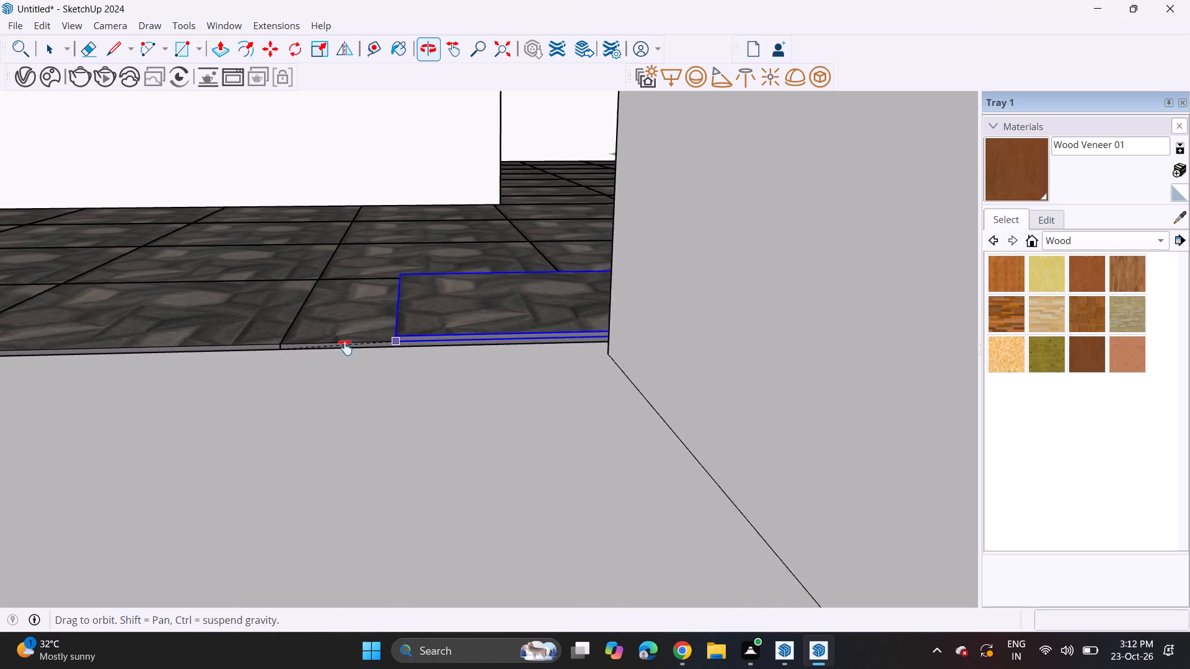
{"action": "middle_click_drag", "start_coordinate": [345, 348], "coordinate": [17, 403], "text": "shift"}
{"action": "middle_click_drag", "start_coordinate": [170, 396], "coordinate": [435, 413]}
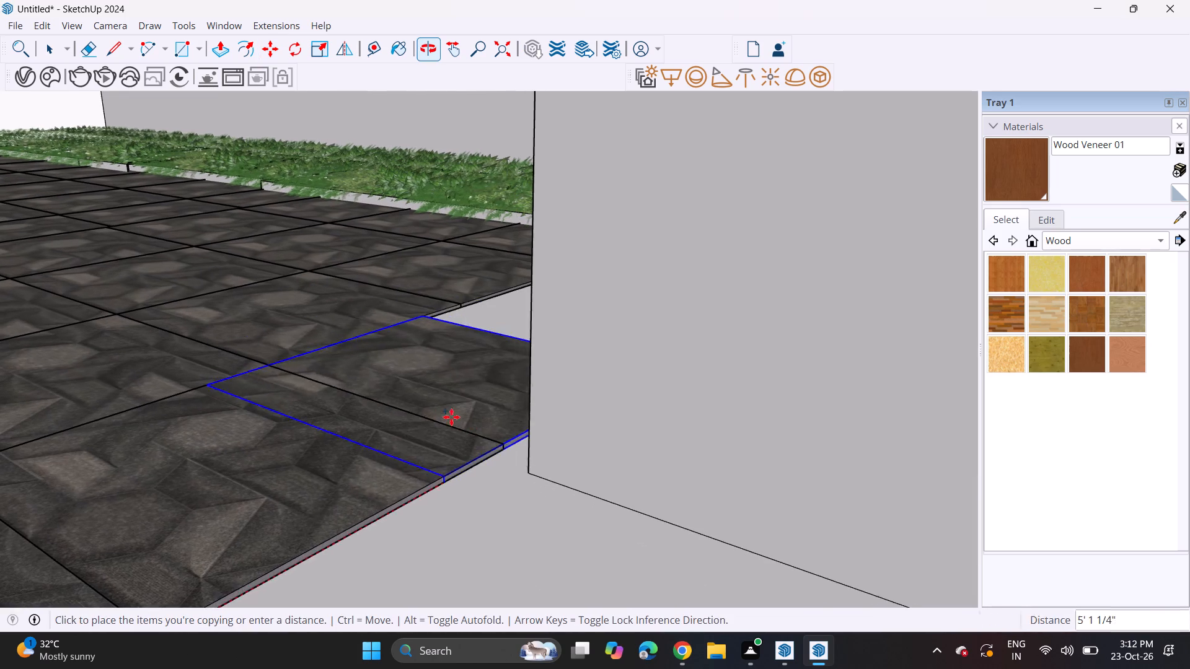
{"action": "left_click", "coordinate": [505, 454]}
{"action": "left_click", "coordinate": [507, 453]}
{"action": "middle_click_drag", "start_coordinate": [533, 400], "coordinate": [503, 391]}
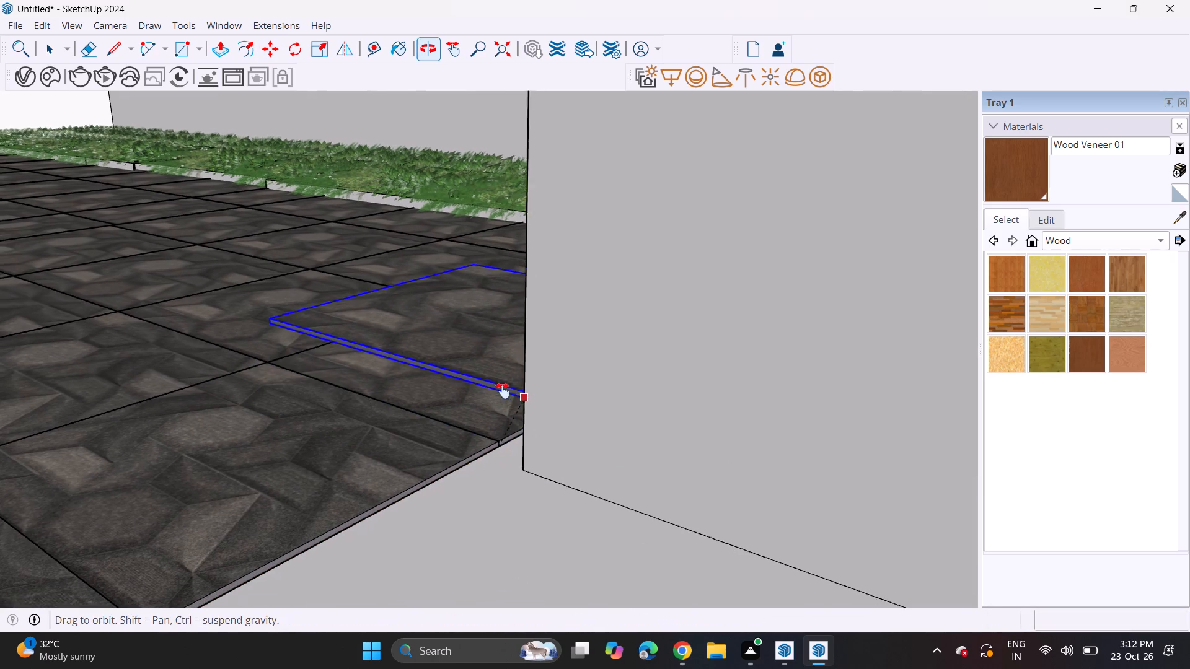
{"action": "middle_click_drag", "start_coordinate": [503, 391], "coordinate": [697, 502]}
{"action": "middle_click_drag", "start_coordinate": [682, 468], "coordinate": [765, 510]}
{"action": "scroll", "coordinate": [773, 408], "scroll_direction": "up", "scroll_amount": 5}
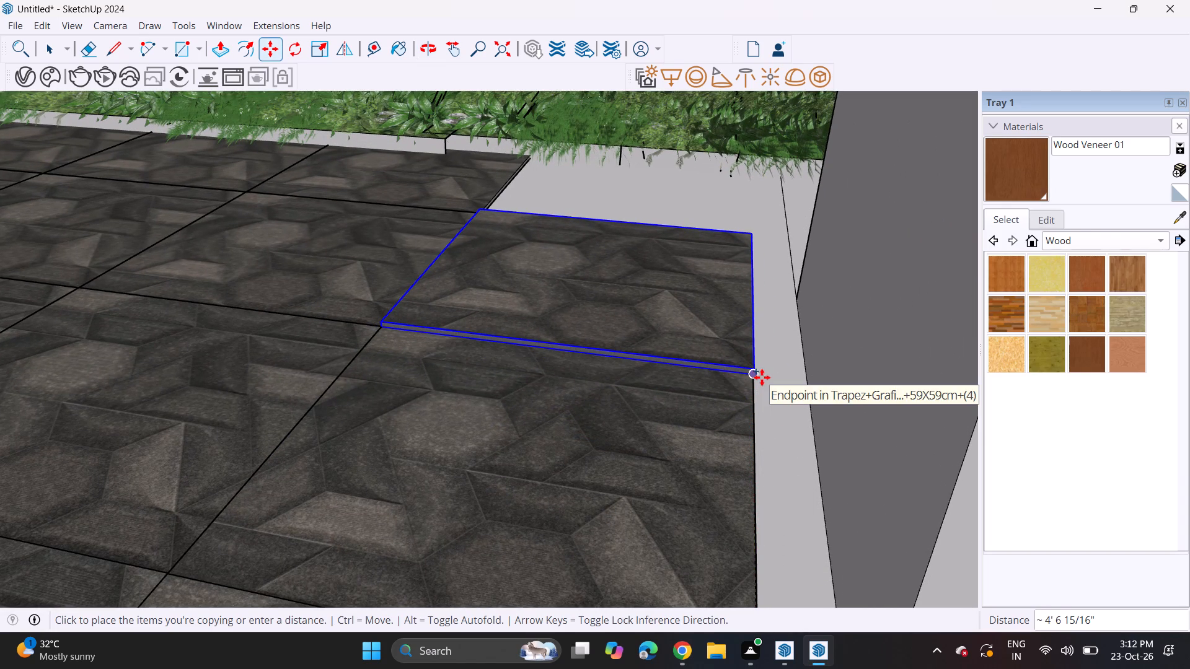
{"action": "left_click", "coordinate": [762, 377]}
Add one more edge-to-edge copy at about 4' 6 15/16" spacing to bring the fourth row up to the grass strip.
{"action": "middle_click_drag", "start_coordinate": [764, 381], "coordinate": [718, 325]}
{"action": "scroll", "coordinate": [716, 335], "scroll_direction": "up", "scroll_amount": 1}
{"action": "scroll", "coordinate": [732, 356], "scroll_direction": "down", "scroll_amount": 1}
{"action": "scroll", "coordinate": [729, 356], "scroll_direction": "up", "scroll_amount": 8}
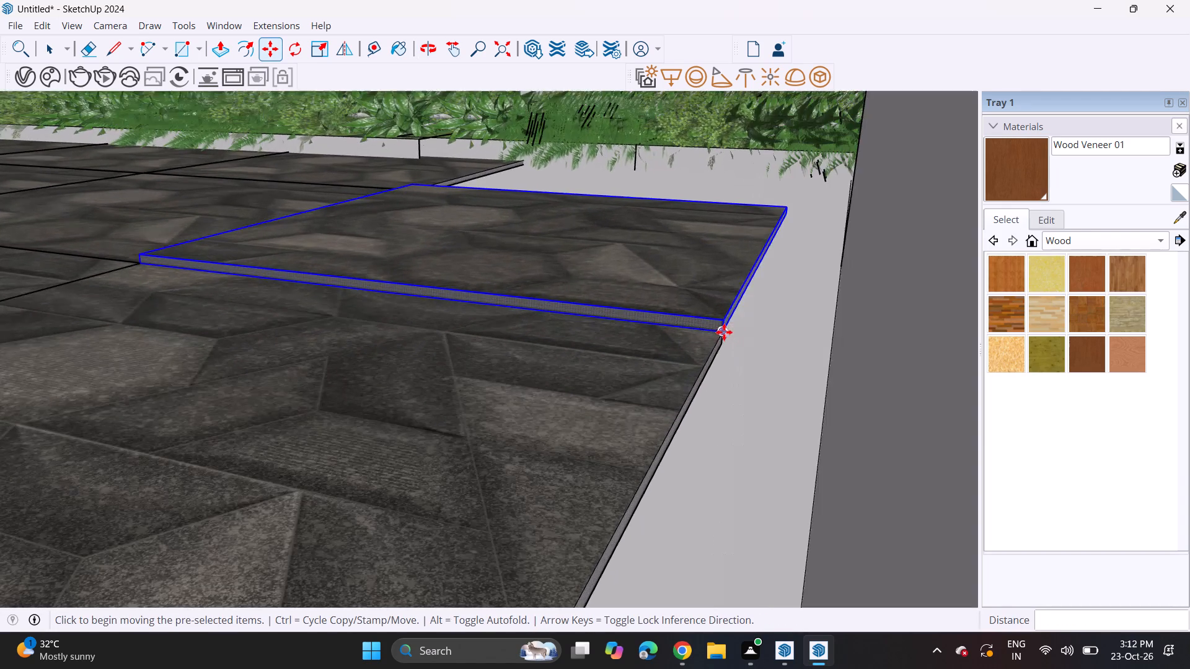
{"action": "scroll", "coordinate": [724, 332], "scroll_direction": "up", "scroll_amount": 12}
{"action": "left_click", "coordinate": [715, 327]}
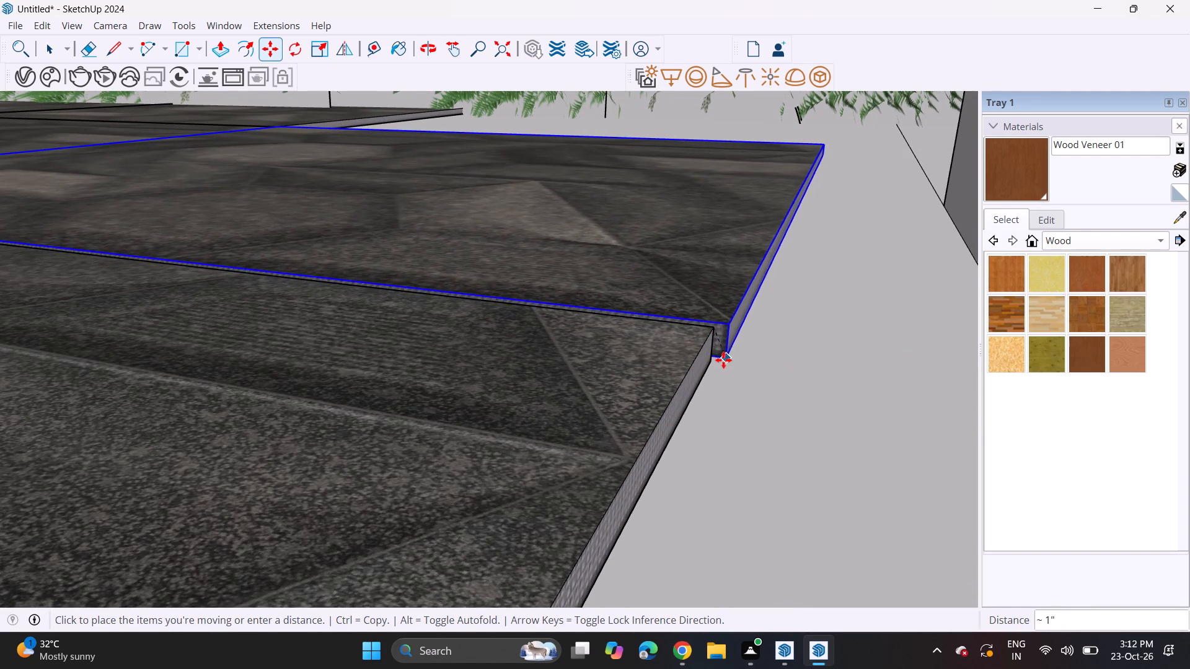
{"action": "left_click", "coordinate": [716, 362]}
{"action": "left_click", "coordinate": [715, 367]}
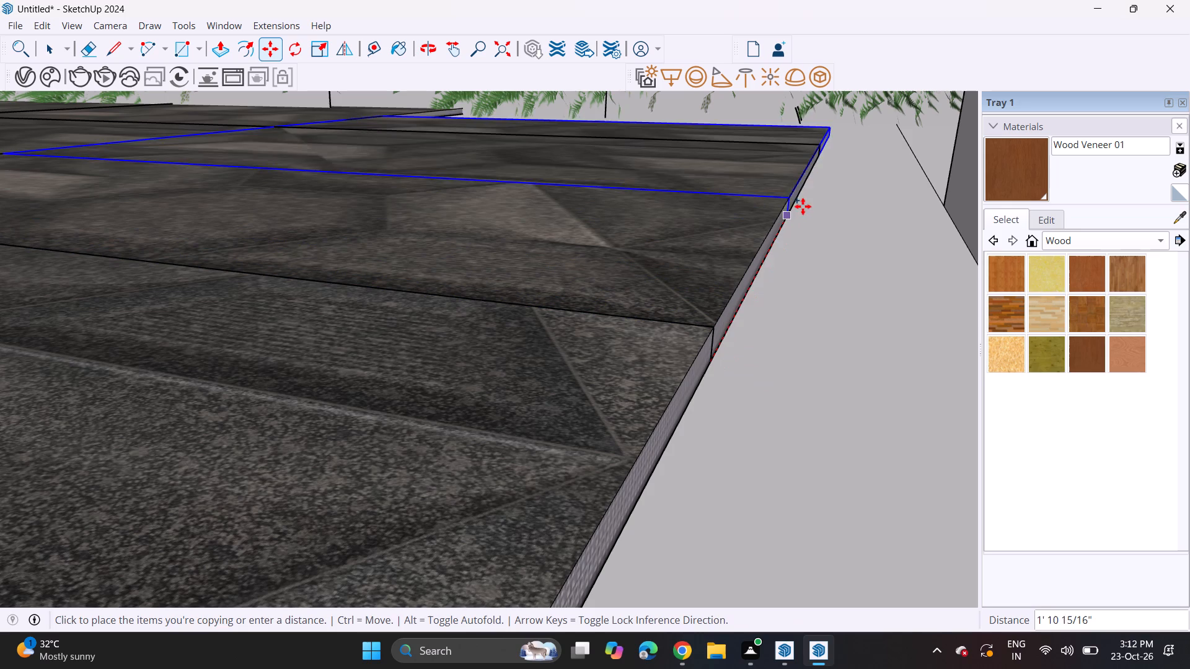
{"action": "left_click", "coordinate": [822, 161]}
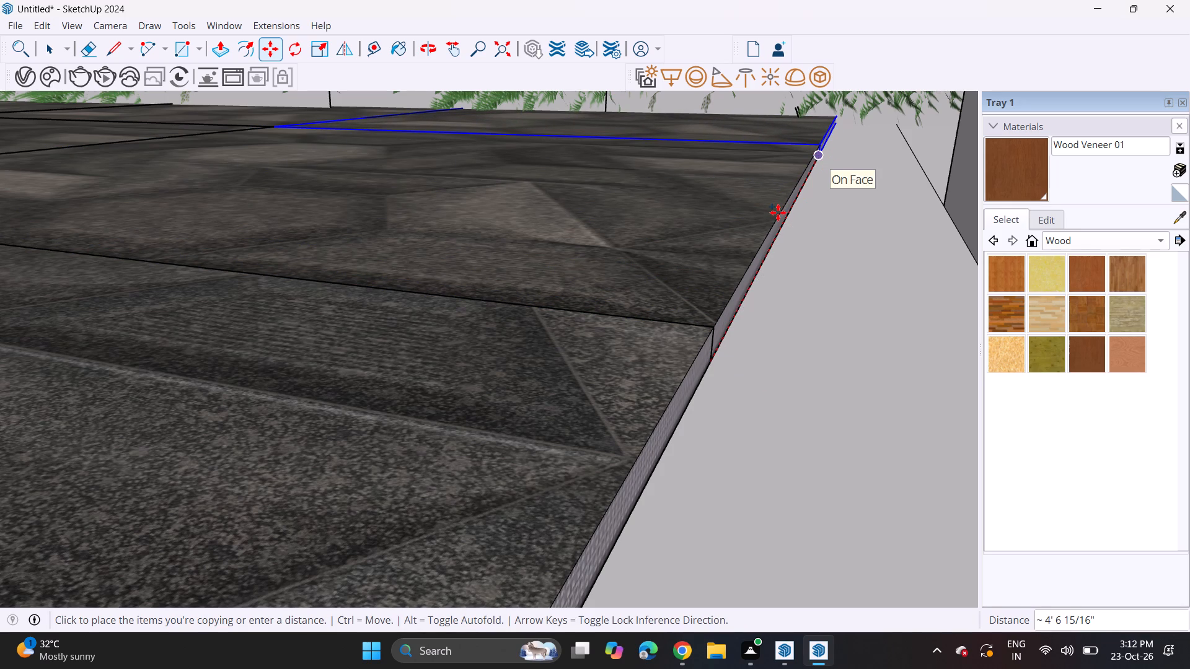
Examine the fourth row's outer edge and how it meets the grey wall near the grass strip.
{"action": "scroll", "coordinate": [778, 212], "scroll_direction": "down", "scroll_amount": 7}
{"action": "scroll", "coordinate": [716, 253], "scroll_direction": "down", "scroll_amount": 20}
{"action": "scroll", "coordinate": [716, 253], "scroll_direction": "down", "scroll_amount": 1}
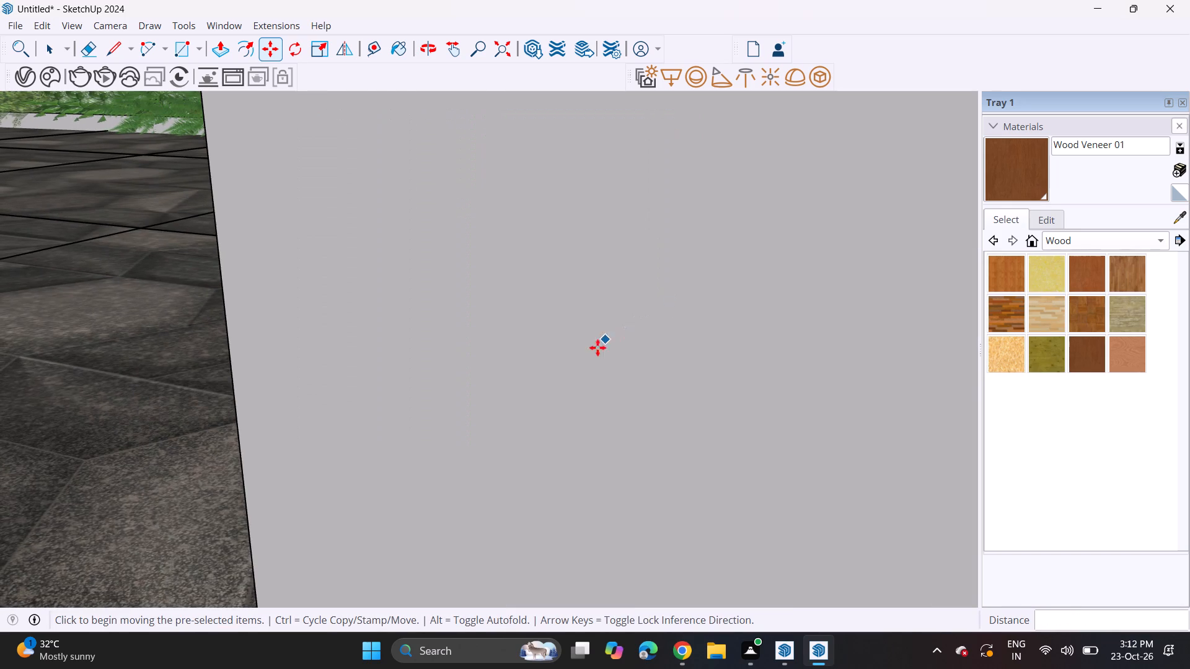
{"action": "scroll", "coordinate": [574, 346], "scroll_direction": "down", "scroll_amount": 20}
{"action": "scroll", "coordinate": [574, 346], "scroll_direction": "down", "scroll_amount": 4}
{"action": "scroll", "coordinate": [483, 361], "scroll_direction": "up", "scroll_amount": 1}
{"action": "scroll", "coordinate": [483, 361], "scroll_direction": "down", "scroll_amount": 20}
{"action": "scroll", "coordinate": [483, 361], "scroll_direction": "down", "scroll_amount": 1}
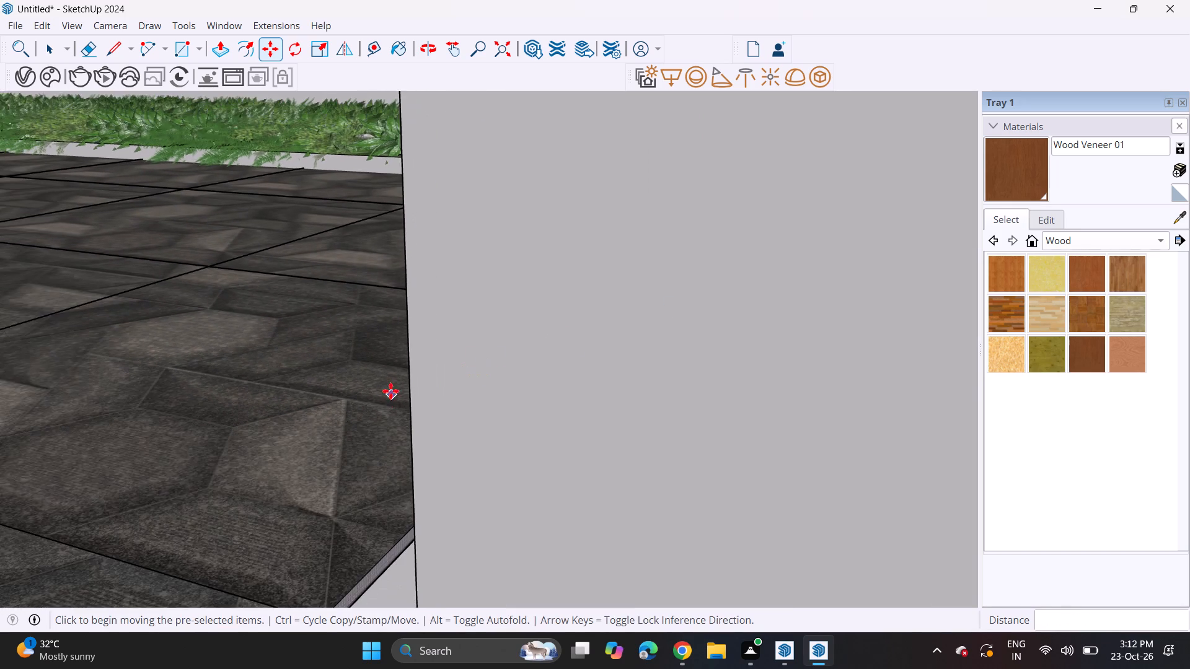
{"action": "scroll", "coordinate": [390, 391], "scroll_direction": "down", "scroll_amount": 3}
{"action": "scroll", "coordinate": [390, 391], "scroll_direction": "up", "scroll_amount": 1}
{"action": "scroll", "coordinate": [390, 389], "scroll_direction": "down", "scroll_amount": 7}
{"action": "middle_click_drag", "start_coordinate": [375, 404], "coordinate": [257, 413]}
{"action": "middle_click_drag", "start_coordinate": [226, 417], "coordinate": [710, 339]}
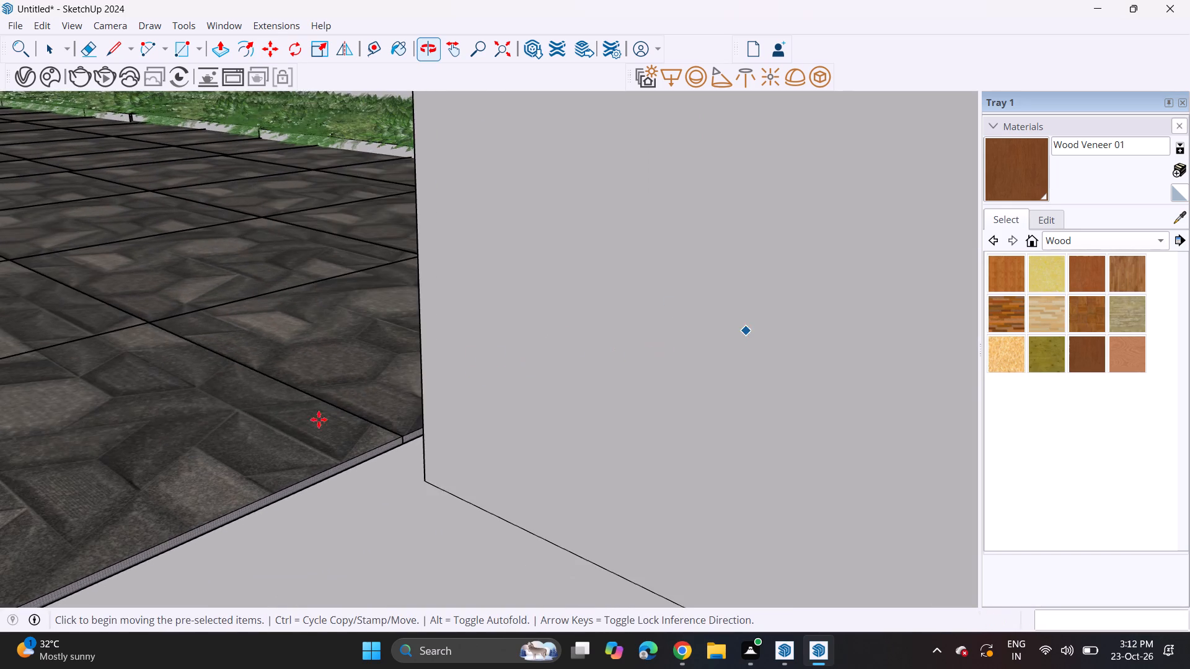
{"action": "scroll", "coordinate": [79, 449], "scroll_direction": "down", "scroll_amount": 9}
{"action": "scroll", "coordinate": [64, 457], "scroll_direction": "up", "scroll_amount": 1}
{"action": "scroll", "coordinate": [64, 457], "scroll_direction": "down", "scroll_amount": 4}
{"action": "scroll", "coordinate": [73, 463], "scroll_direction": "up", "scroll_amount": 1}
{"action": "scroll", "coordinate": [74, 458], "scroll_direction": "down", "scroll_amount": 13}
{"action": "scroll", "coordinate": [84, 450], "scroll_direction": "up", "scroll_amount": 1, "text": "shift"}
{"action": "middle_click_drag", "start_coordinate": [101, 441], "coordinate": [576, 343], "text": "shift"}
{"action": "middle_click_drag", "start_coordinate": [476, 360], "coordinate": [469, 361]}
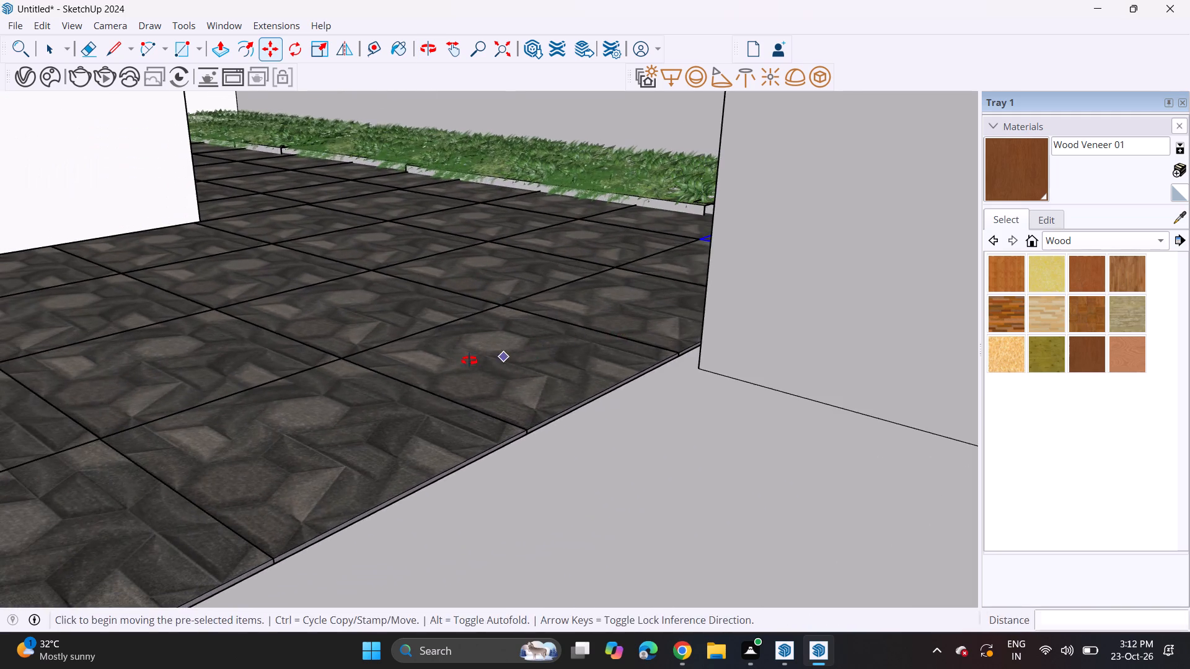
{"action": "middle_click_drag", "start_coordinate": [469, 361], "coordinate": [331, 378]}
{"action": "scroll", "coordinate": [117, 403], "scroll_direction": "down", "scroll_amount": 11}
{"action": "middle_click_drag", "start_coordinate": [134, 415], "coordinate": [294, 361]}
{"action": "middle_click_drag", "start_coordinate": [338, 364], "coordinate": [392, 429]}
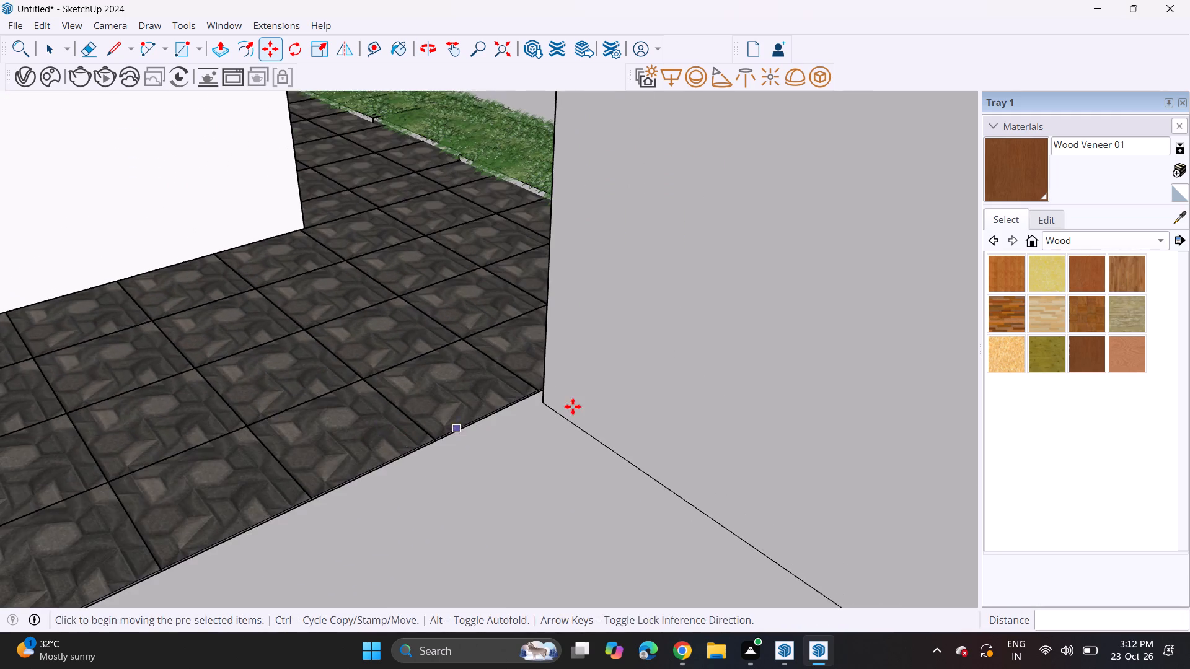
Scale the fourth-row tile at the grey wall's corner by about 1.13 along the green axis, out to the wall's edge.
{"action": "scroll", "coordinate": [573, 401], "scroll_direction": "up", "scroll_amount": 5}
{"action": "middle_click_drag", "start_coordinate": [474, 365], "coordinate": [584, 408]}
{"action": "key", "text": "space"}
{"action": "left_click", "coordinate": [599, 372]}
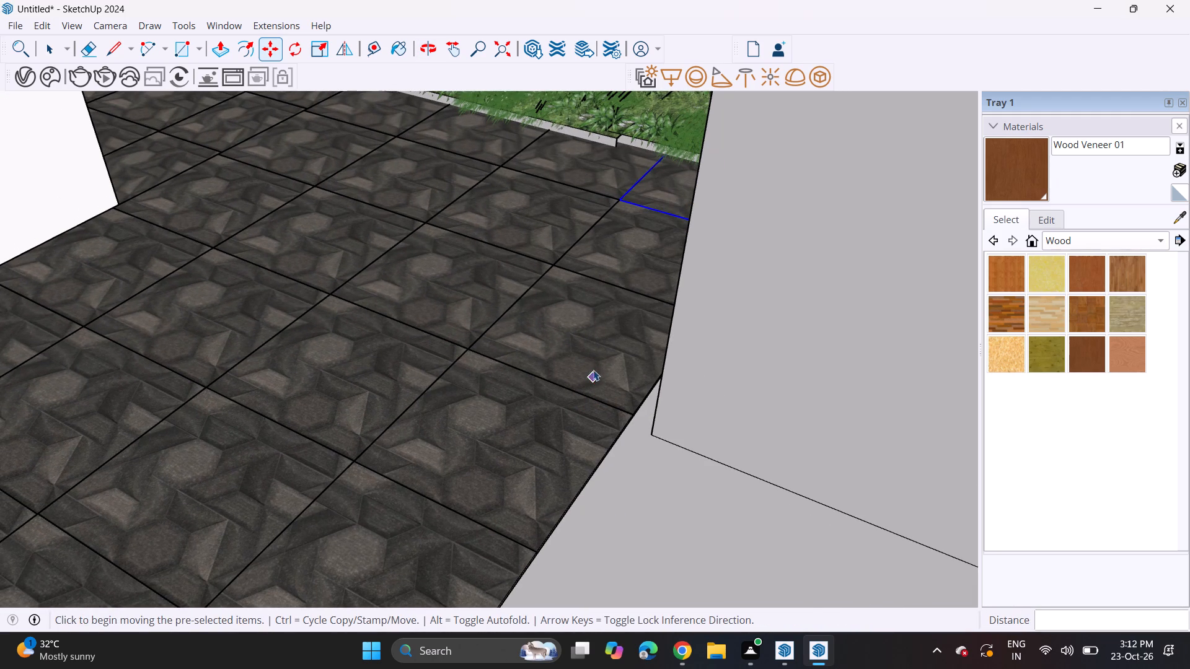
{"action": "left_click", "coordinate": [321, 53]}
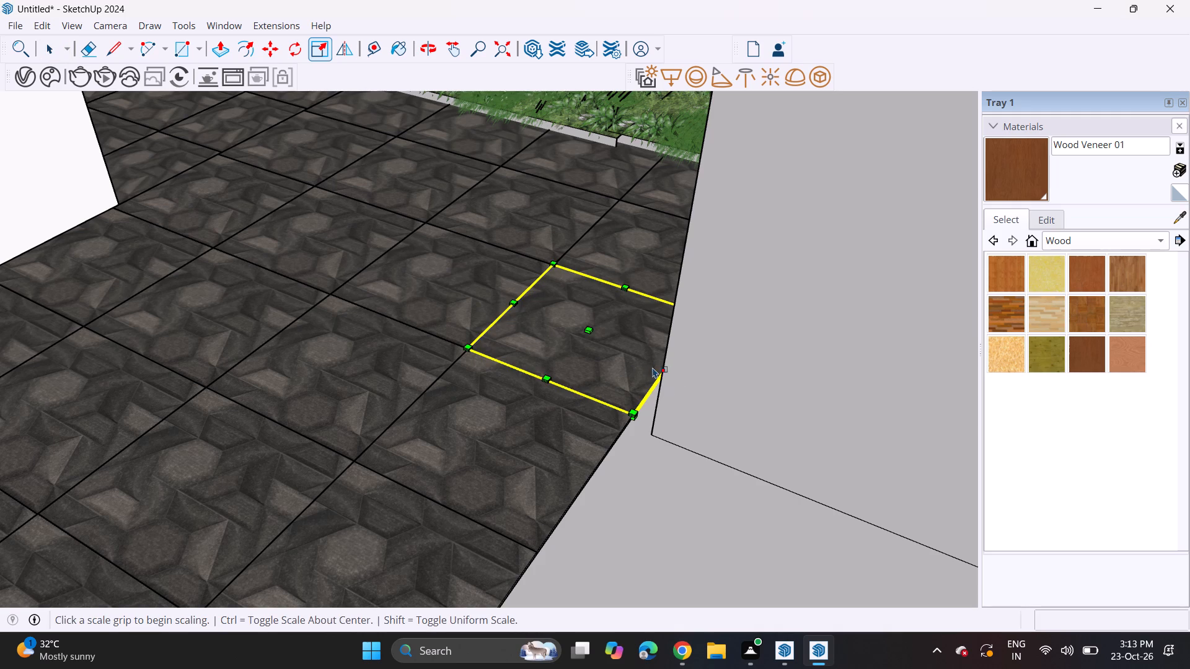
{"action": "middle_click_drag", "start_coordinate": [650, 369], "coordinate": [702, 320]}
{"action": "scroll", "coordinate": [645, 377], "scroll_direction": "up", "scroll_amount": 11}
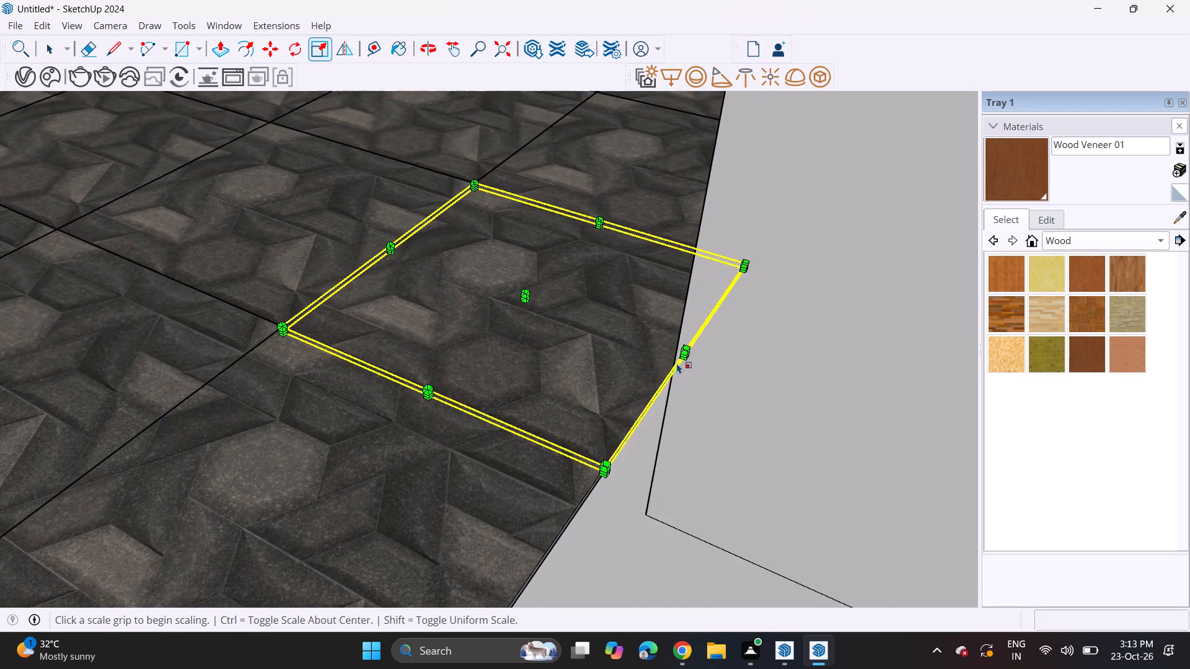
{"action": "scroll", "coordinate": [682, 359], "scroll_direction": "up", "scroll_amount": 5}
{"action": "middle_click_drag", "start_coordinate": [683, 359], "coordinate": [735, 346]}
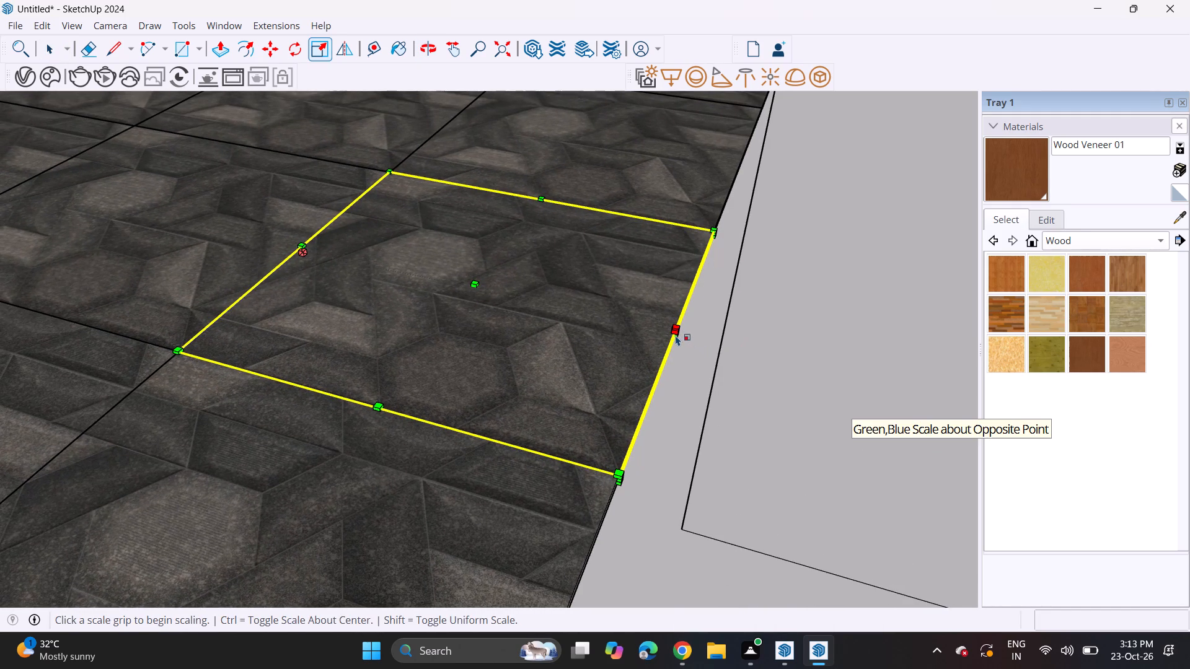
{"action": "left_click", "coordinate": [681, 338]}
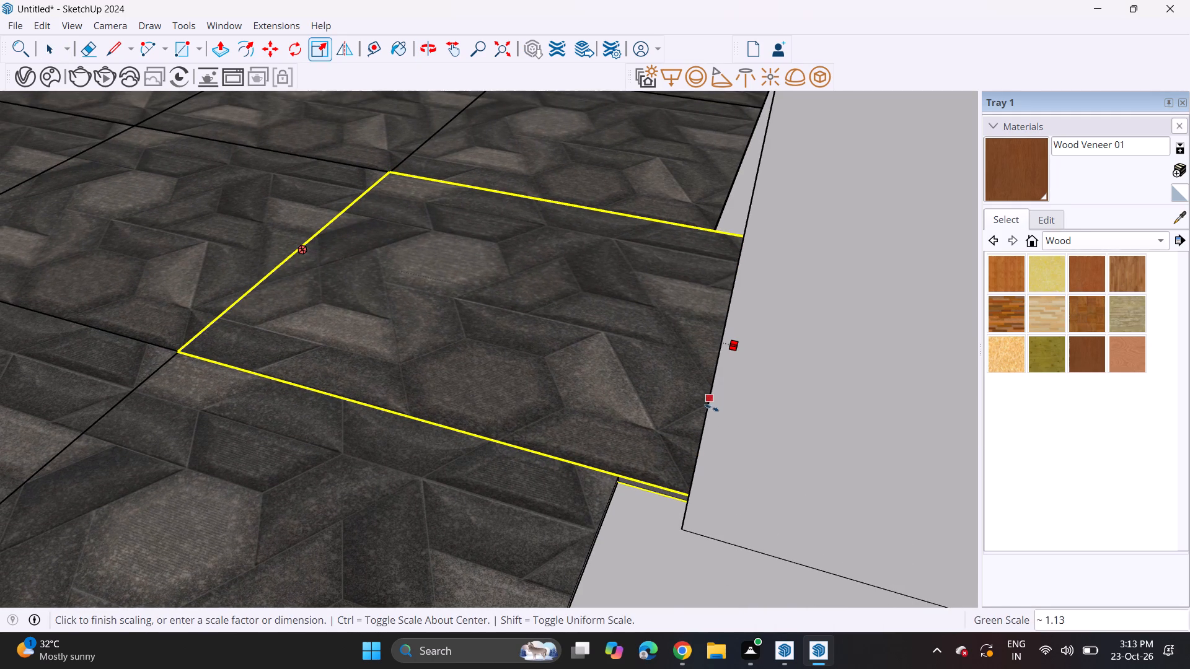
{"action": "left_click", "coordinate": [702, 441]}
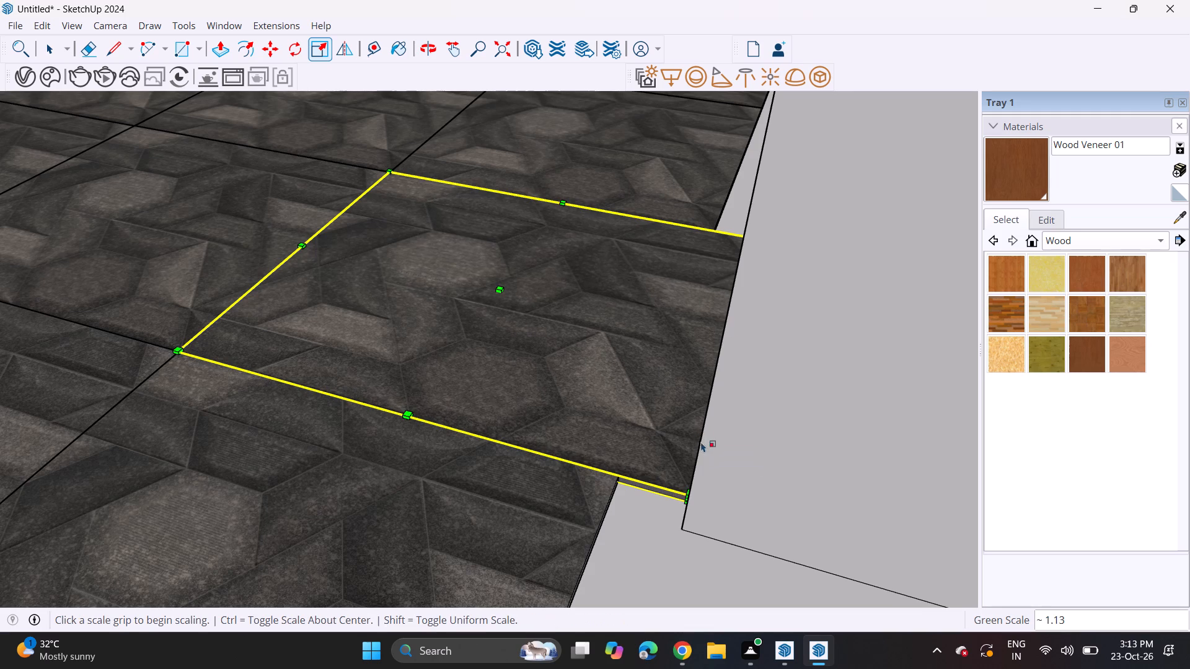
Scale the fourth-row tile next to the stretched one by about 1.13 along the green axis, out to the grey wall's edge.
{"action": "scroll", "coordinate": [557, 477], "scroll_direction": "down", "scroll_amount": 6}
{"action": "middle_click_drag", "start_coordinate": [558, 495], "coordinate": [428, 442]}
{"action": "left_click", "coordinate": [345, 440]}
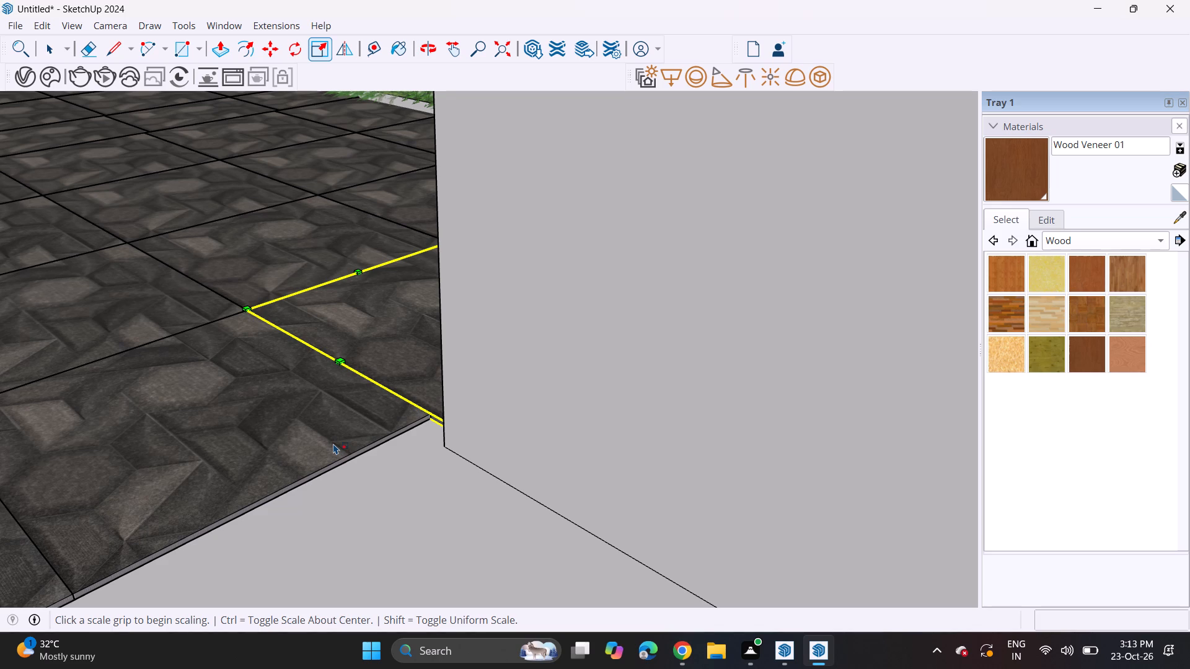
{"action": "key", "text": "space"}
{"action": "key", "text": "space"}
{"action": "left_click", "coordinate": [258, 459]}
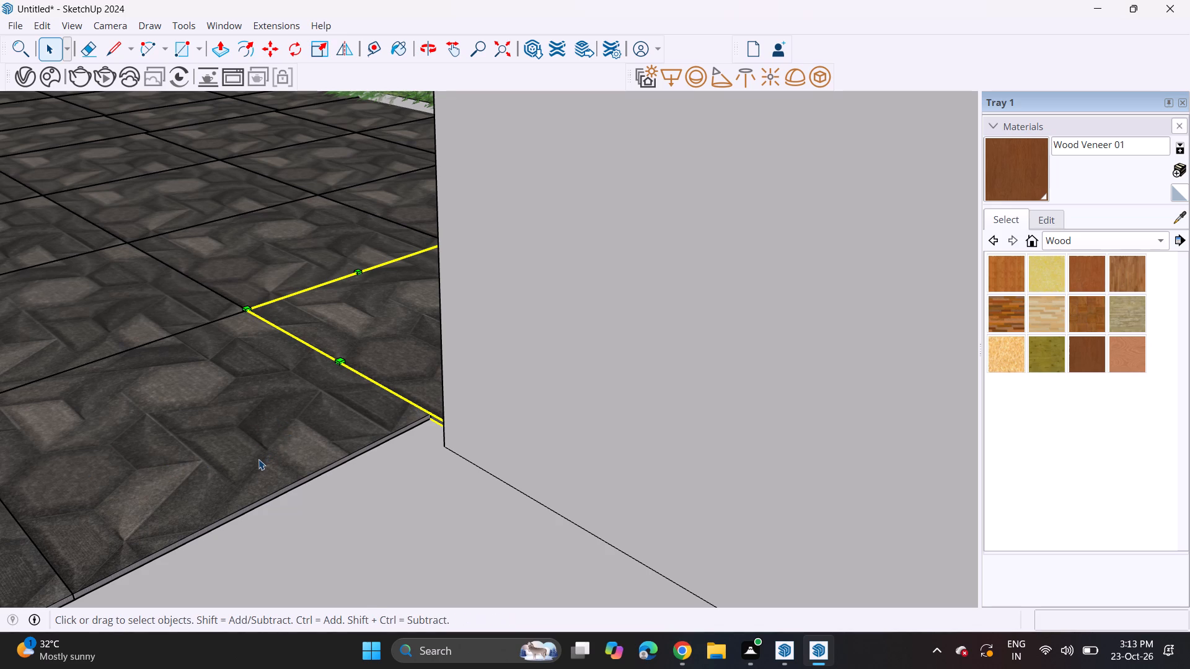
{"action": "left_click", "coordinate": [255, 458]}
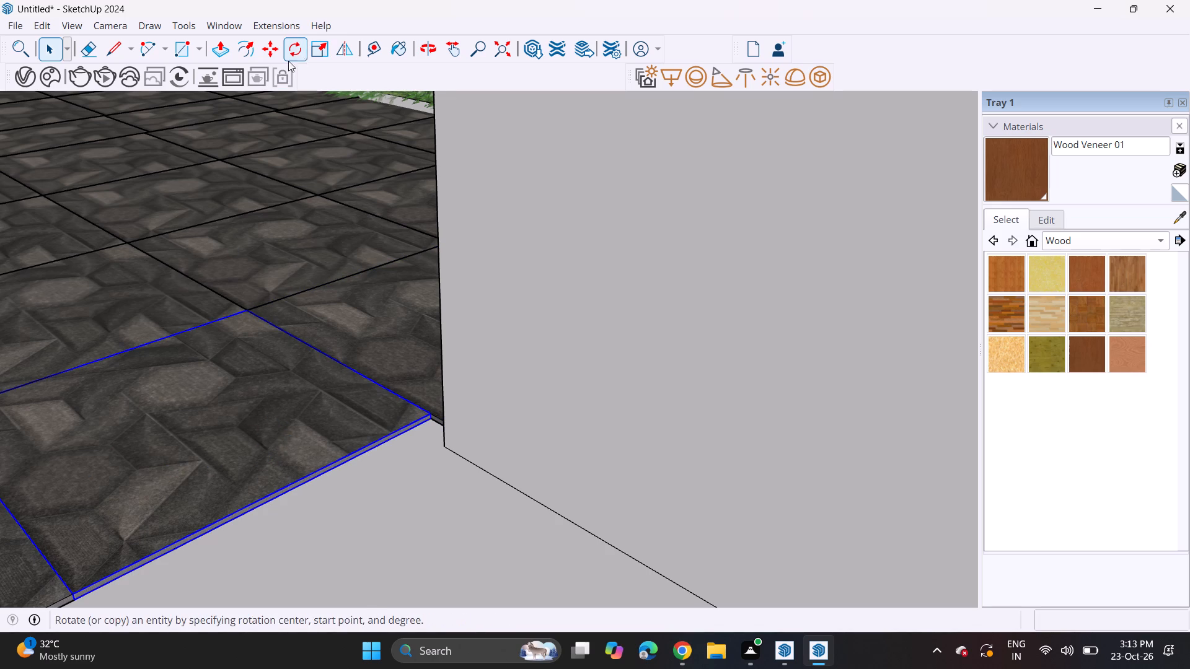
{"action": "left_click", "coordinate": [324, 47]}
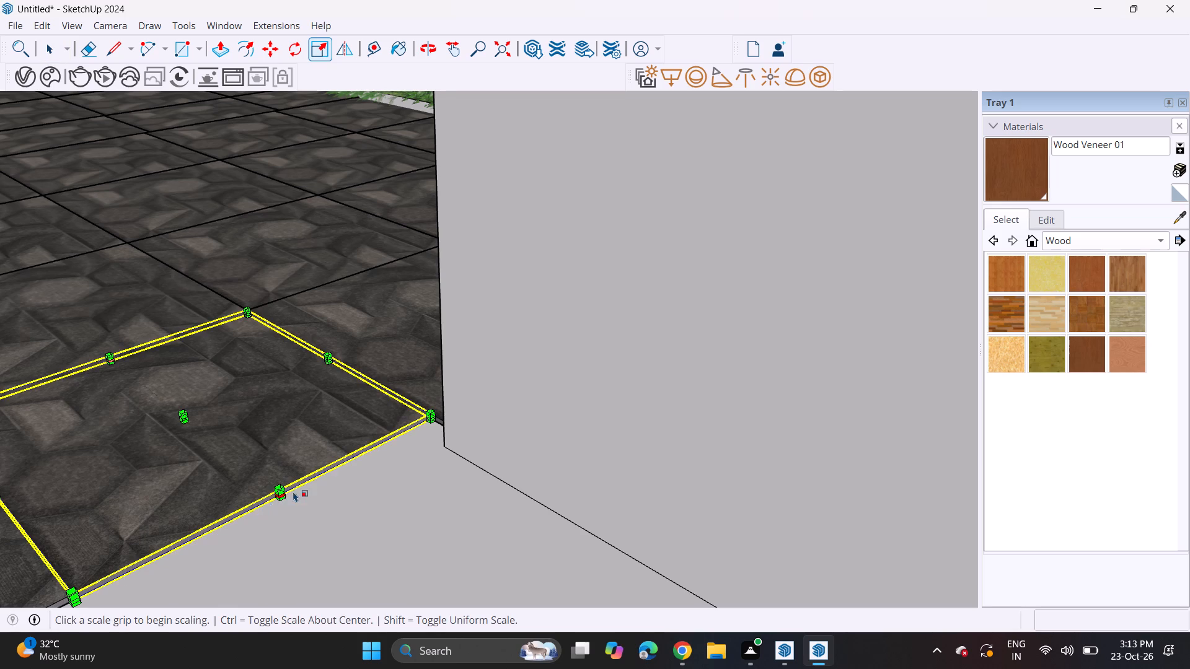
{"action": "scroll", "coordinate": [286, 494], "scroll_direction": "up", "scroll_amount": 5}
{"action": "left_click", "coordinate": [280, 496]}
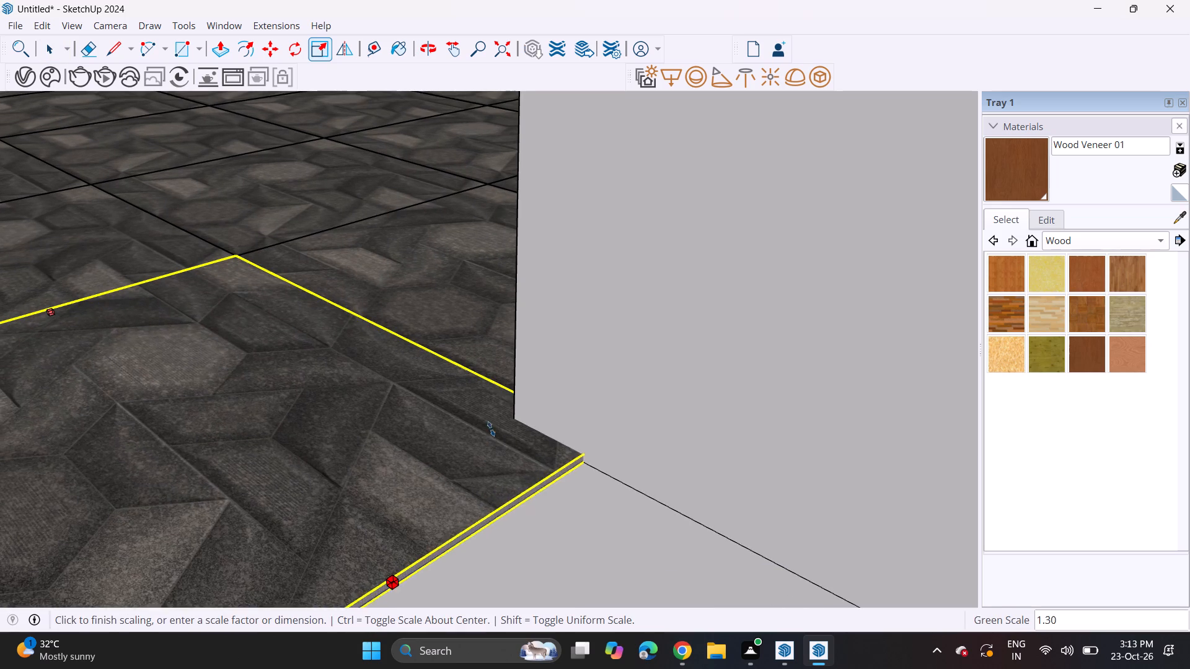
{"action": "left_click", "coordinate": [519, 375]}
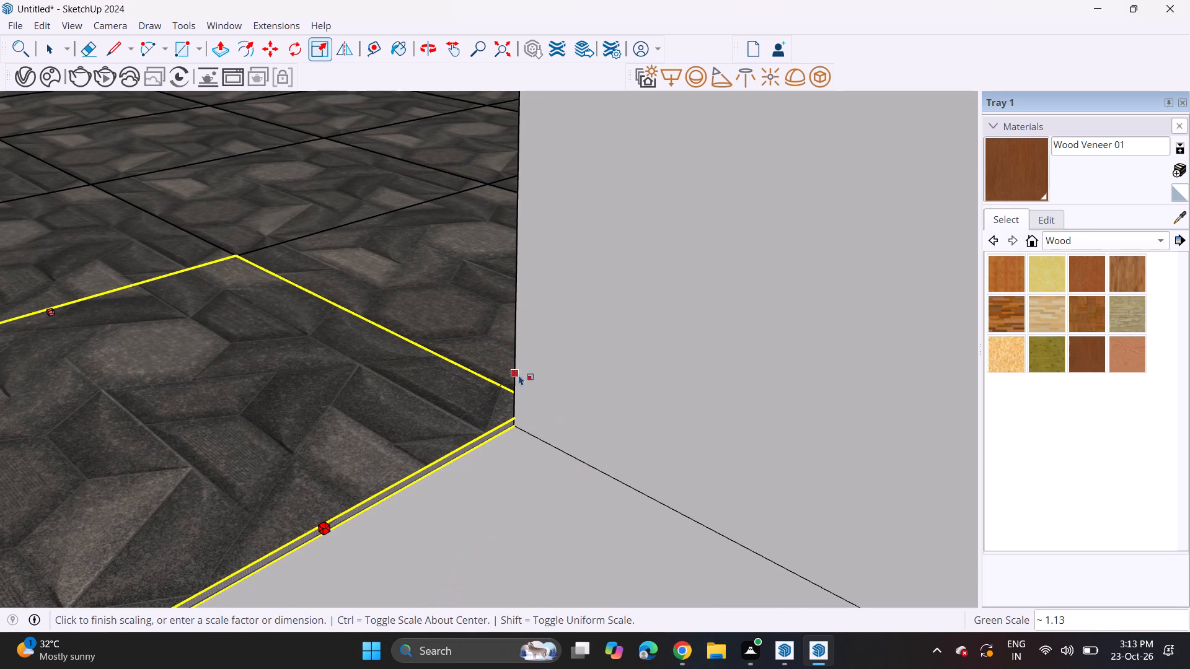
Scale the following fourth-row tile by about 1.13 along the green axis, flush with the stretched tile's outer edge.
{"action": "scroll", "coordinate": [456, 396], "scroll_direction": "down", "scroll_amount": 8}
{"action": "middle_click_drag", "start_coordinate": [288, 470], "coordinate": [461, 334]}
{"action": "scroll", "coordinate": [461, 334], "scroll_direction": "up", "scroll_amount": 1, "text": "shift"}
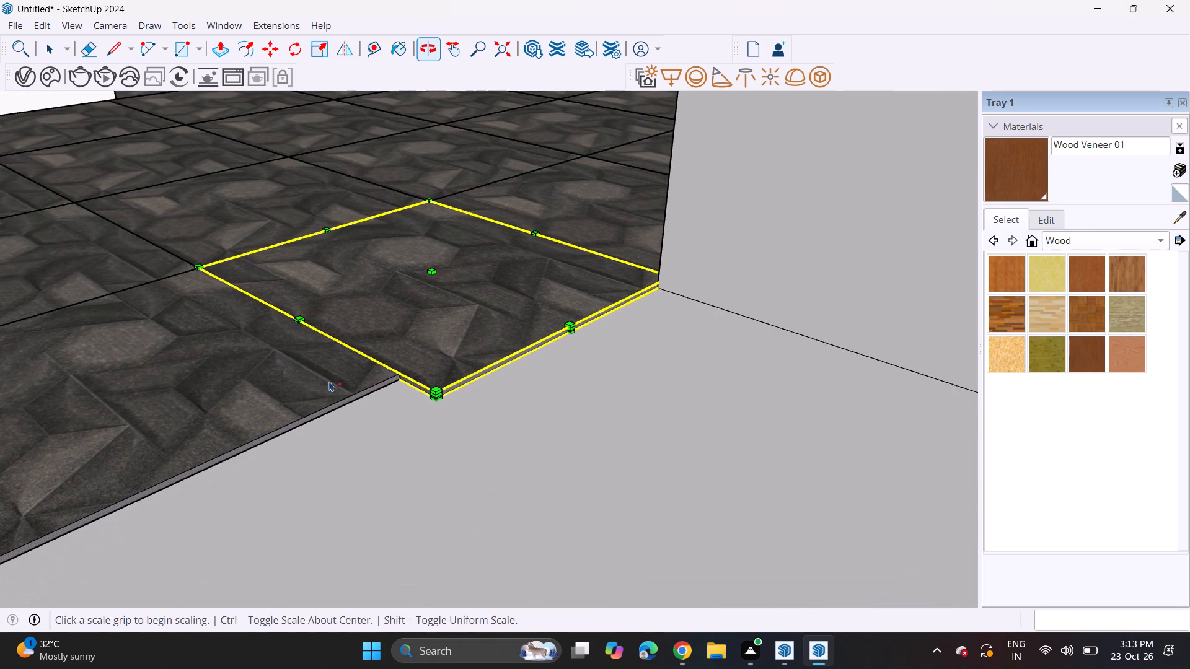
{"action": "key", "text": "space"}
{"action": "left_click", "coordinate": [249, 420]}
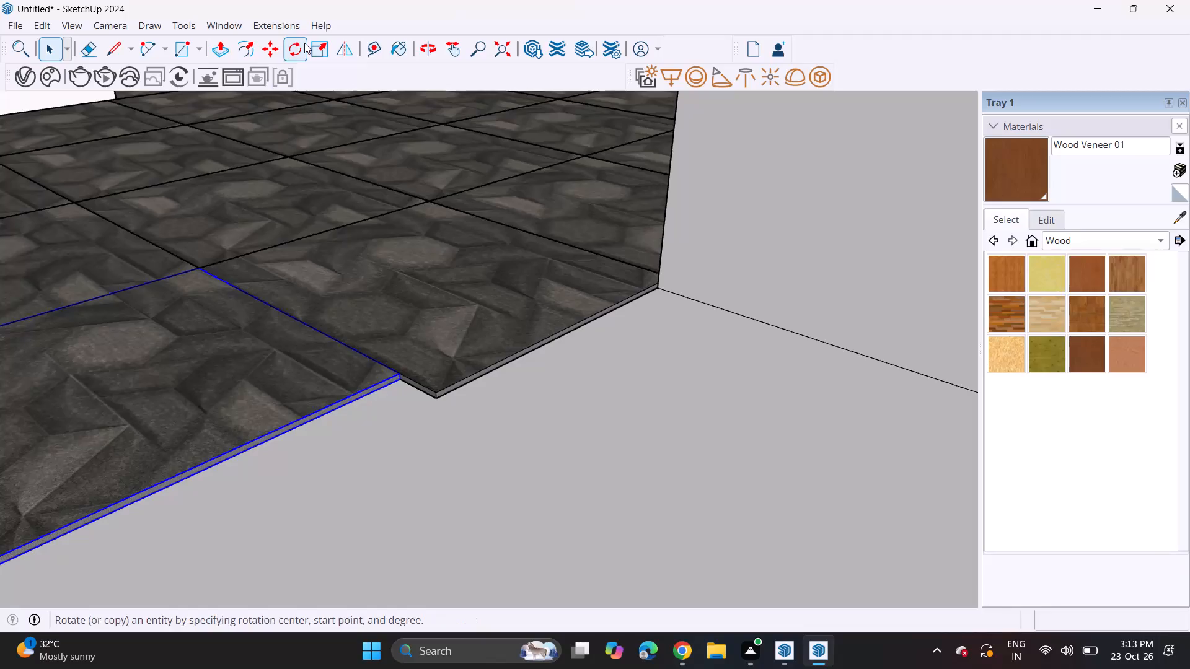
{"action": "left_click", "coordinate": [319, 48]}
{"action": "scroll", "coordinate": [132, 481], "scroll_direction": "down", "scroll_amount": 4}
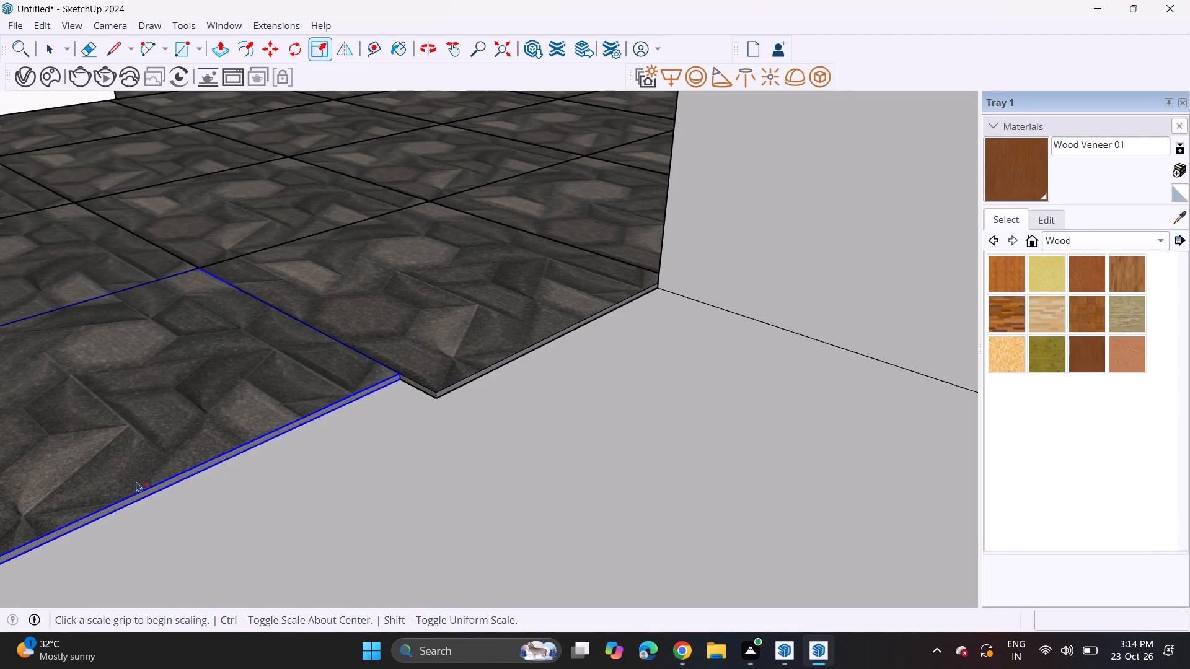
{"action": "middle_click_drag", "start_coordinate": [160, 457], "coordinate": [265, 398], "text": "shift"}
{"action": "scroll", "coordinate": [301, 415], "scroll_direction": "up", "scroll_amount": 1}
{"action": "scroll", "coordinate": [301, 415], "scroll_direction": "down", "scroll_amount": 1}
{"action": "scroll", "coordinate": [301, 415], "scroll_direction": "up", "scroll_amount": 5}
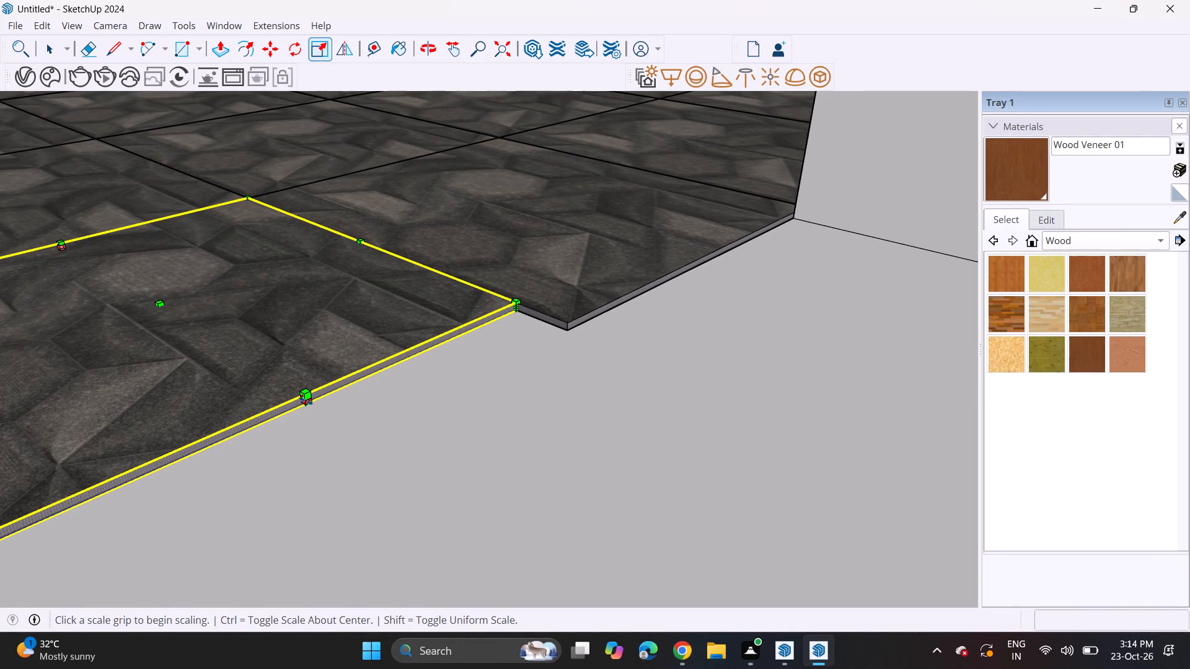
{"action": "left_click", "coordinate": [307, 401]}
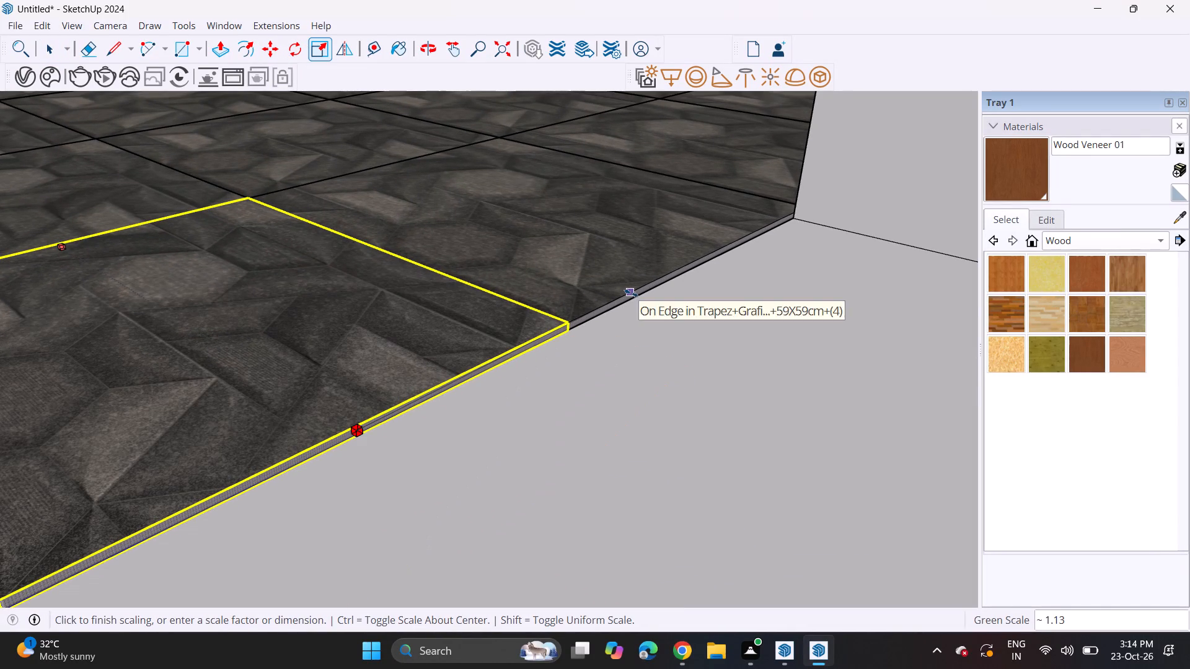
{"action": "left_click", "coordinate": [631, 293]}
Stretch the next fourth-row tile along the green axis to line up with its stretched neighbour's outer edge.
{"action": "scroll", "coordinate": [371, 339], "scroll_direction": "down", "scroll_amount": 8}
{"action": "middle_click_drag", "start_coordinate": [188, 408], "coordinate": [368, 307], "text": "shift"}
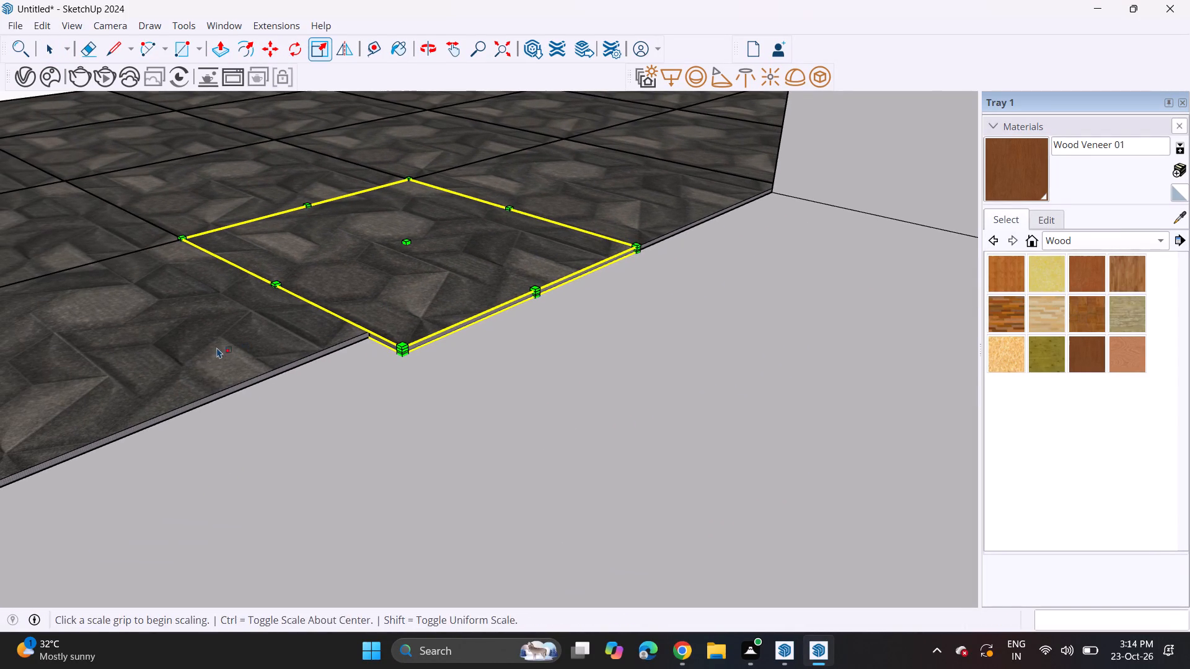
{"action": "key", "text": "space"}
{"action": "left_click", "coordinate": [205, 361]}
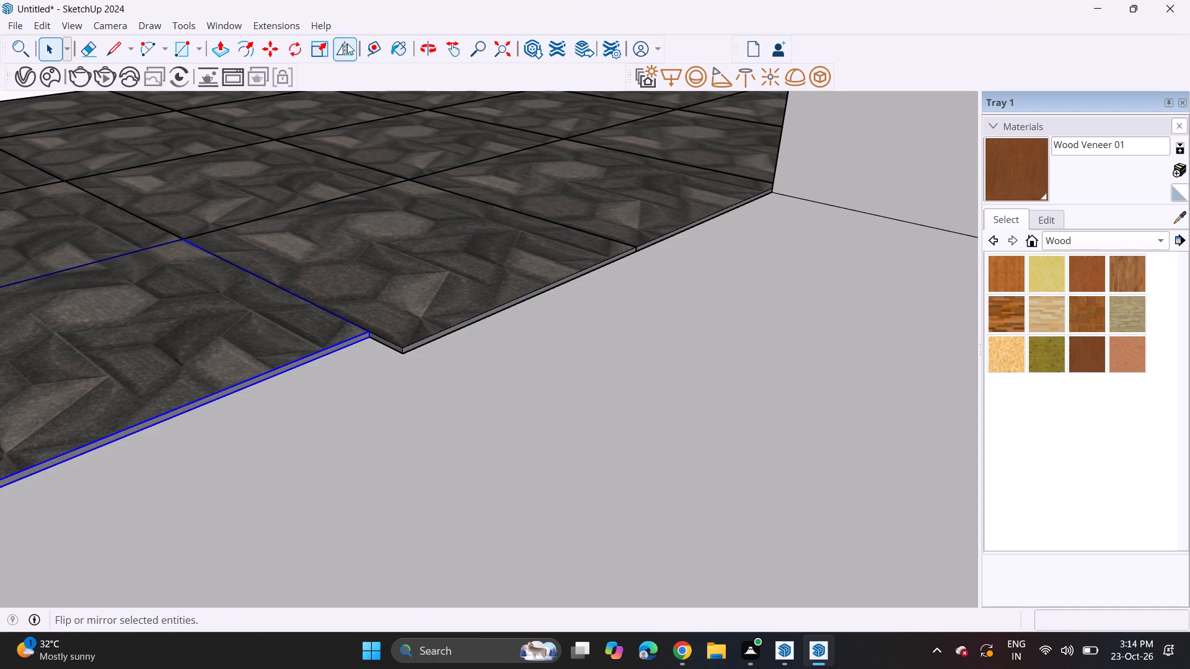
{"action": "left_click", "coordinate": [322, 53]}
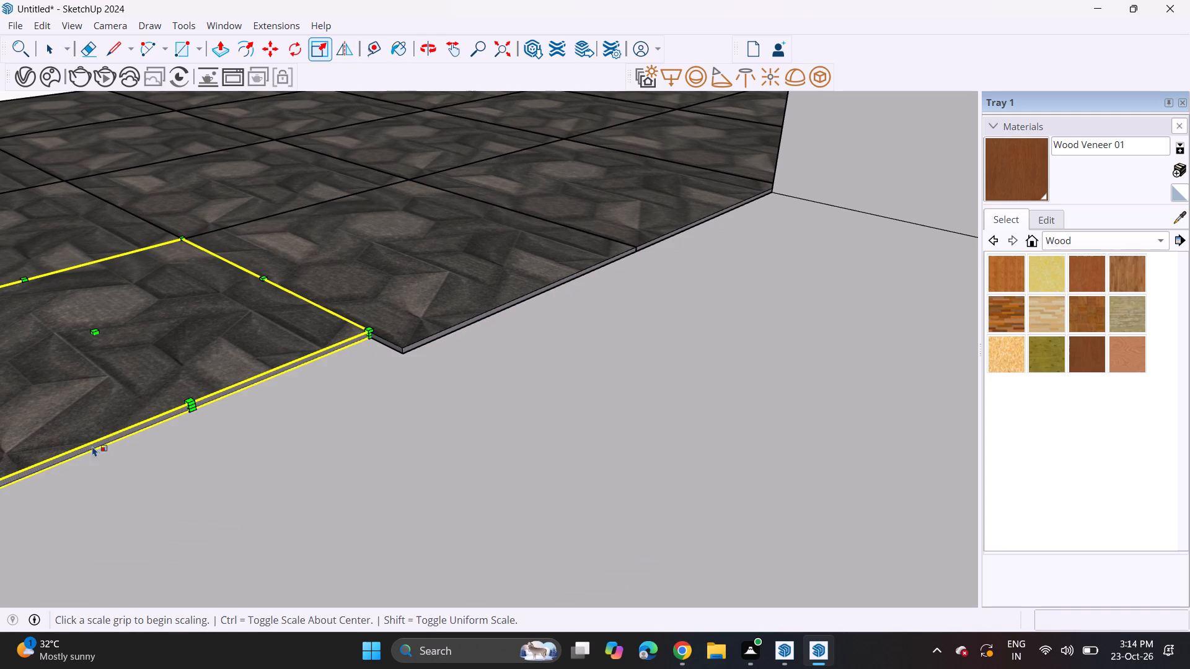
{"action": "left_click", "coordinate": [195, 411]}
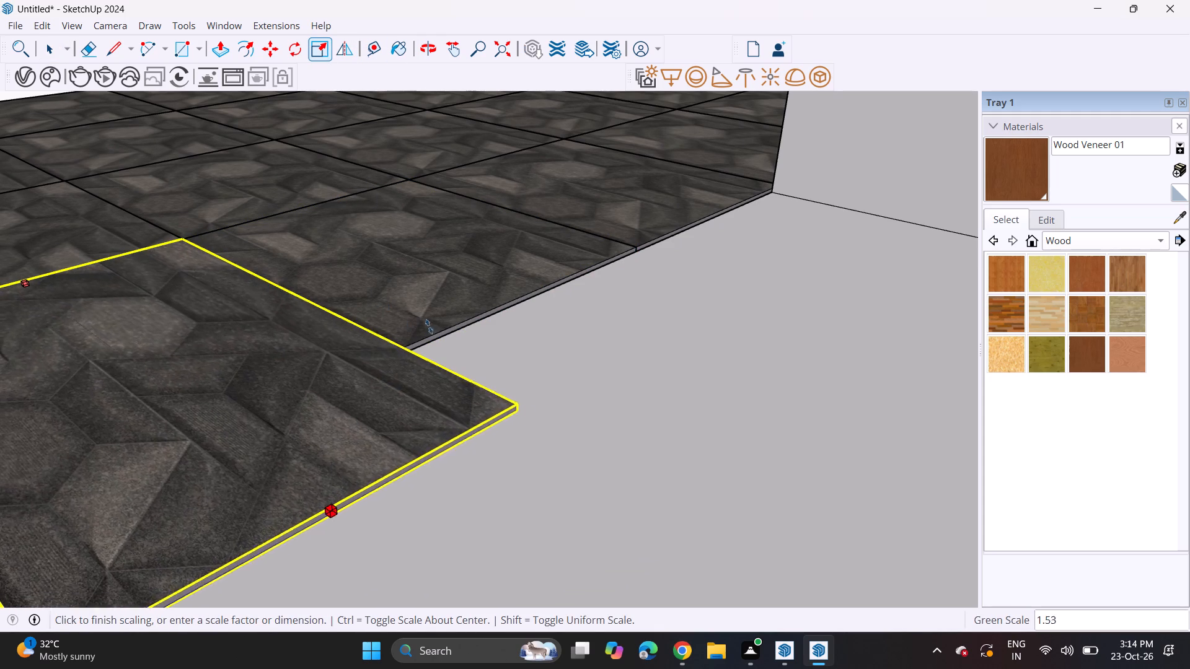
{"action": "left_click", "coordinate": [441, 333]}
Scale the next unstretched fourth-row tile by about 1.13 along the green axis, matching the row's new outer edge.
{"action": "scroll", "coordinate": [307, 349], "scroll_direction": "down", "scroll_amount": 7}
{"action": "middle_click_drag", "start_coordinate": [281, 363], "coordinate": [441, 323], "text": "shift"}
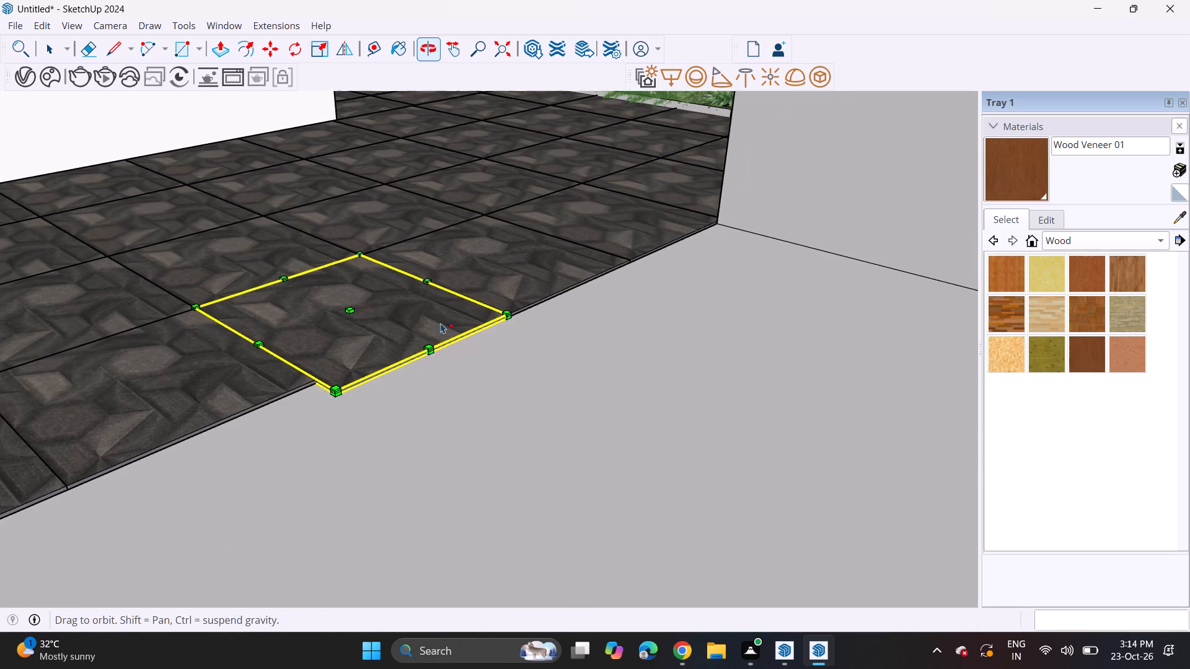
{"action": "middle_click_drag", "start_coordinate": [441, 323], "coordinate": [440, 323], "text": "shift"}
{"action": "key", "text": "space"}
{"action": "left_click", "coordinate": [206, 395]}
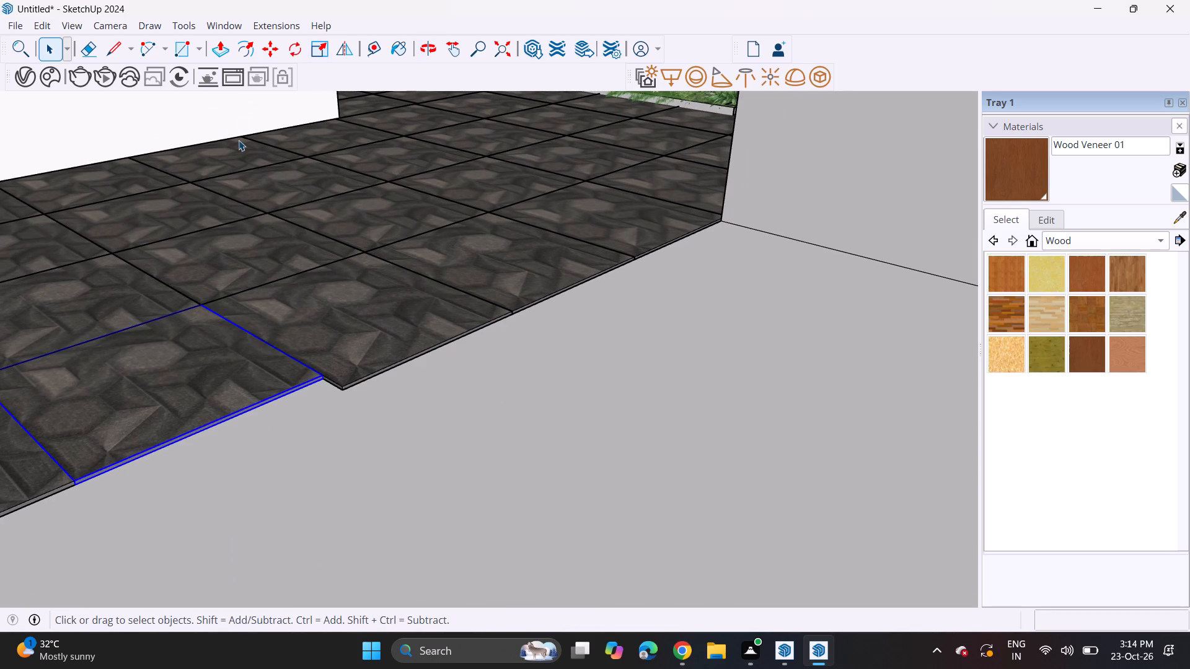
{"action": "left_click", "coordinate": [323, 53]}
{"action": "scroll", "coordinate": [187, 446], "scroll_direction": "up", "scroll_amount": 5}
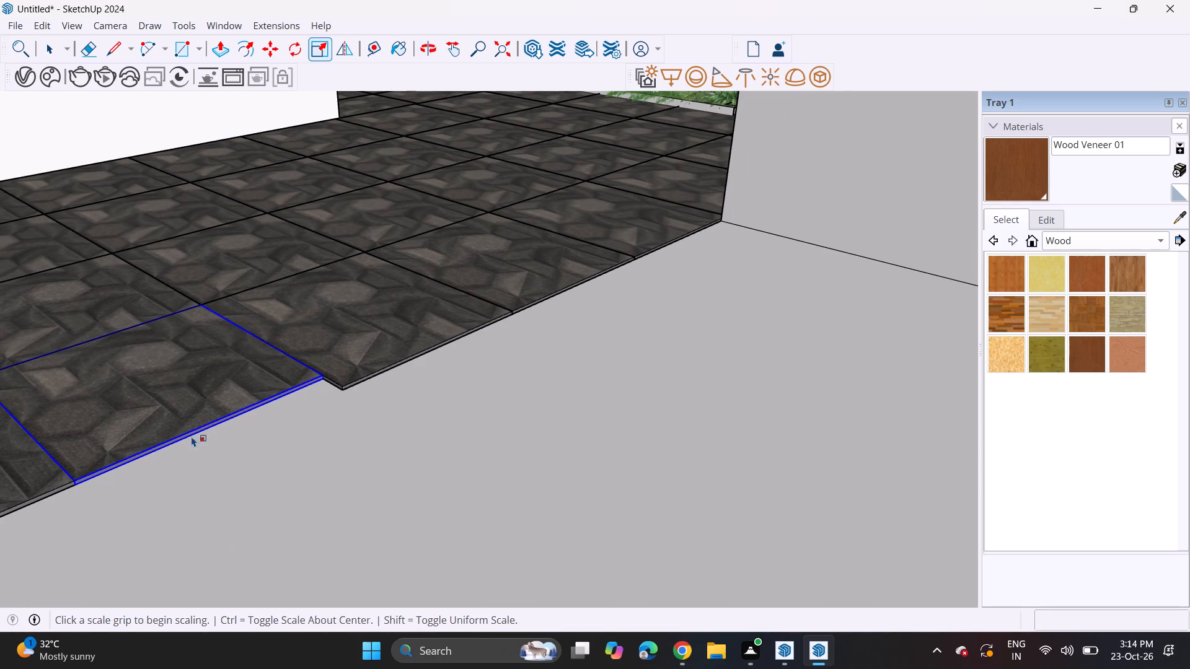
{"action": "scroll", "coordinate": [192, 436], "scroll_direction": "up", "scroll_amount": 7}
{"action": "scroll", "coordinate": [213, 421], "scroll_direction": "up", "scroll_amount": 14}
{"action": "left_click", "coordinate": [217, 429]}
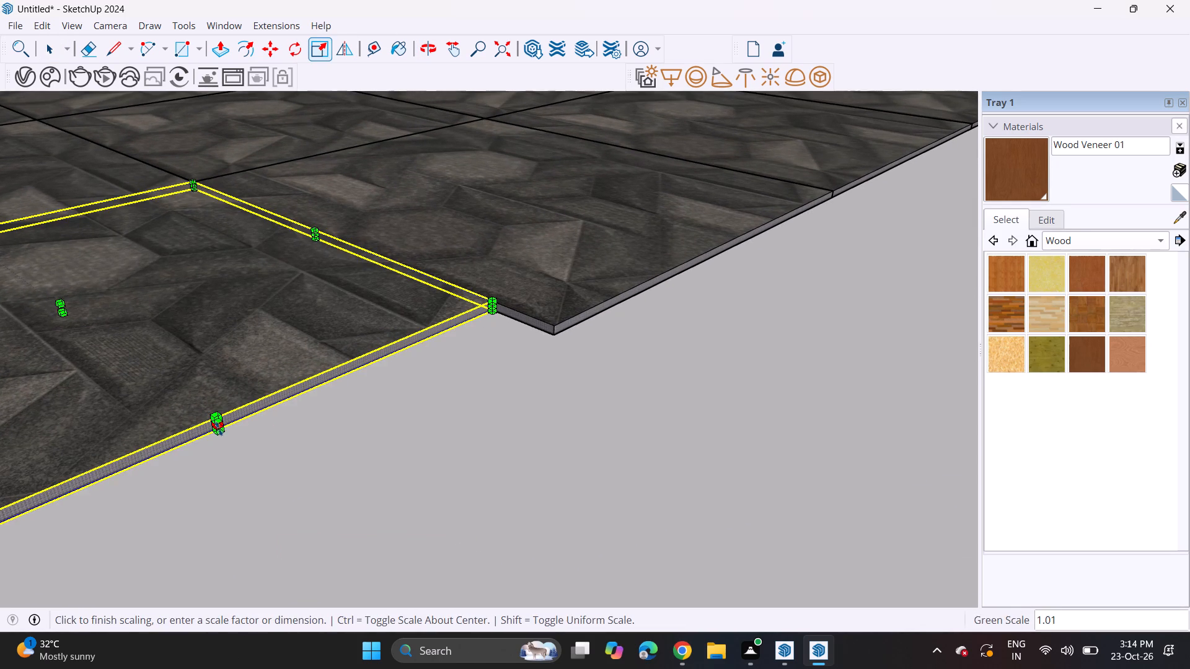
{"action": "left_click", "coordinate": [586, 305]}
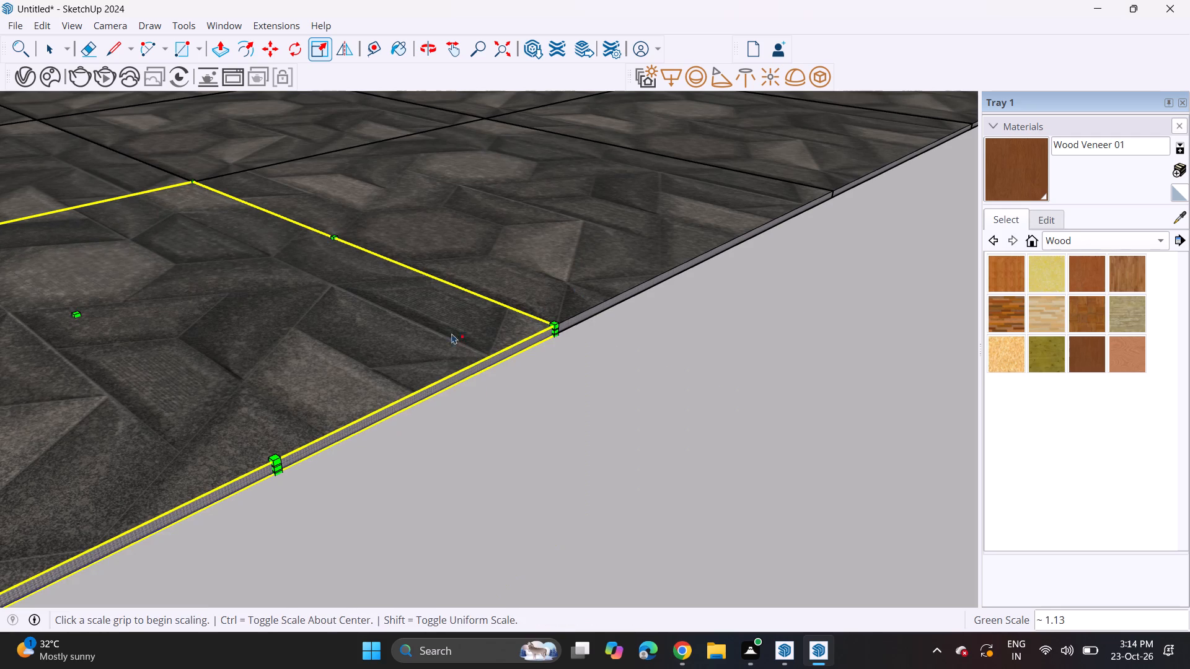
Stretch the last fourth-row tile, beside the dark grey wall, along the green axis to the row's new outer edge.
{"action": "scroll", "coordinate": [318, 351], "scroll_direction": "down", "scroll_amount": 7}
{"action": "middle_click", "coordinate": [312, 375]}
{"action": "scroll", "coordinate": [312, 375], "scroll_direction": "down", "scroll_amount": 10}
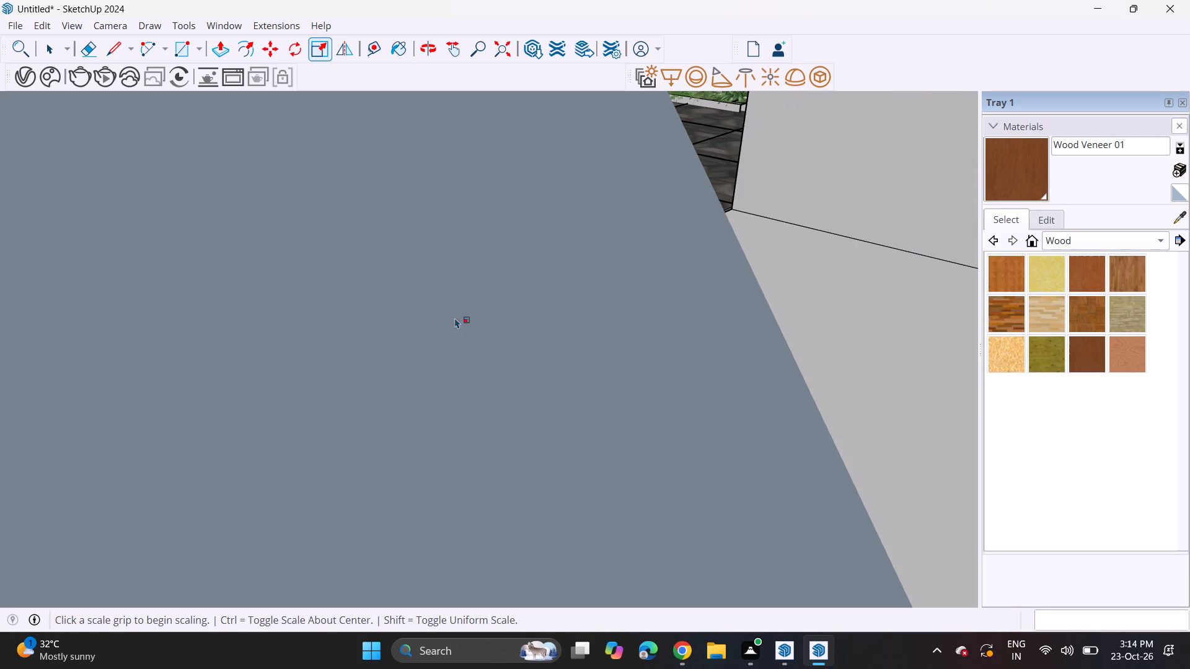
{"action": "middle_click_drag", "start_coordinate": [452, 317], "coordinate": [126, 334]}
{"action": "middle_click_drag", "start_coordinate": [502, 357], "coordinate": [48, 305], "text": "shift"}
{"action": "scroll", "coordinate": [42, 308], "scroll_direction": "up", "scroll_amount": 1}
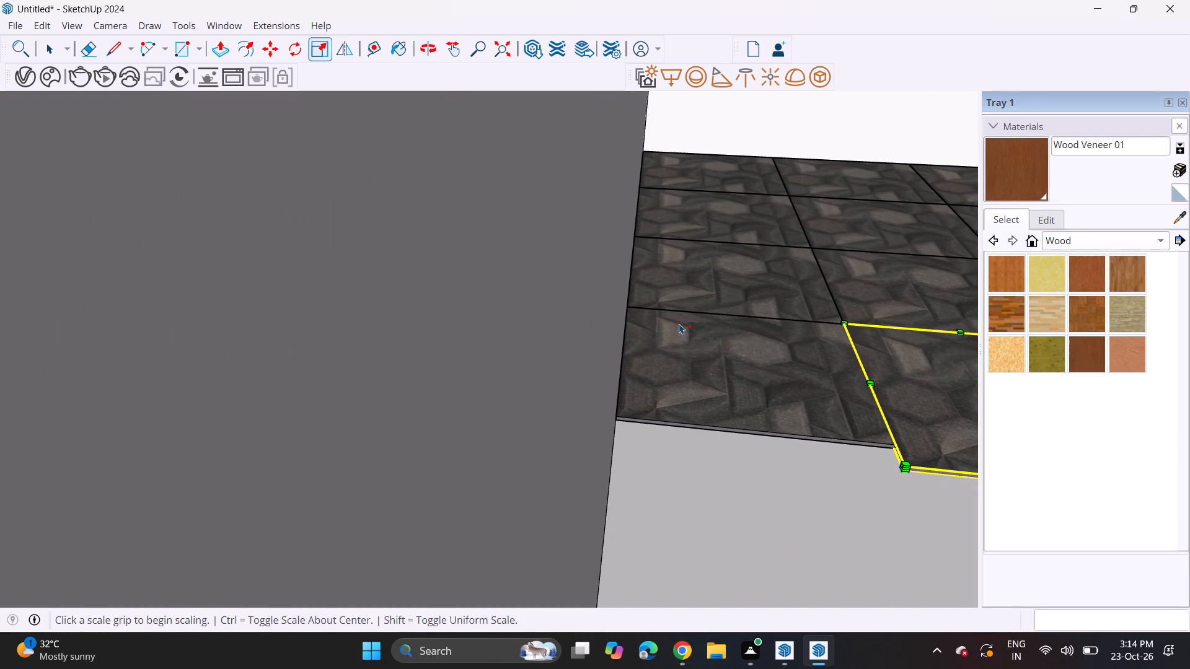
{"action": "middle_click_drag", "start_coordinate": [625, 325], "coordinate": [221, 255], "text": "shift"}
{"action": "middle_click_drag", "start_coordinate": [223, 313], "coordinate": [294, 405]}
{"action": "scroll", "coordinate": [335, 435], "scroll_direction": "up", "scroll_amount": 4}
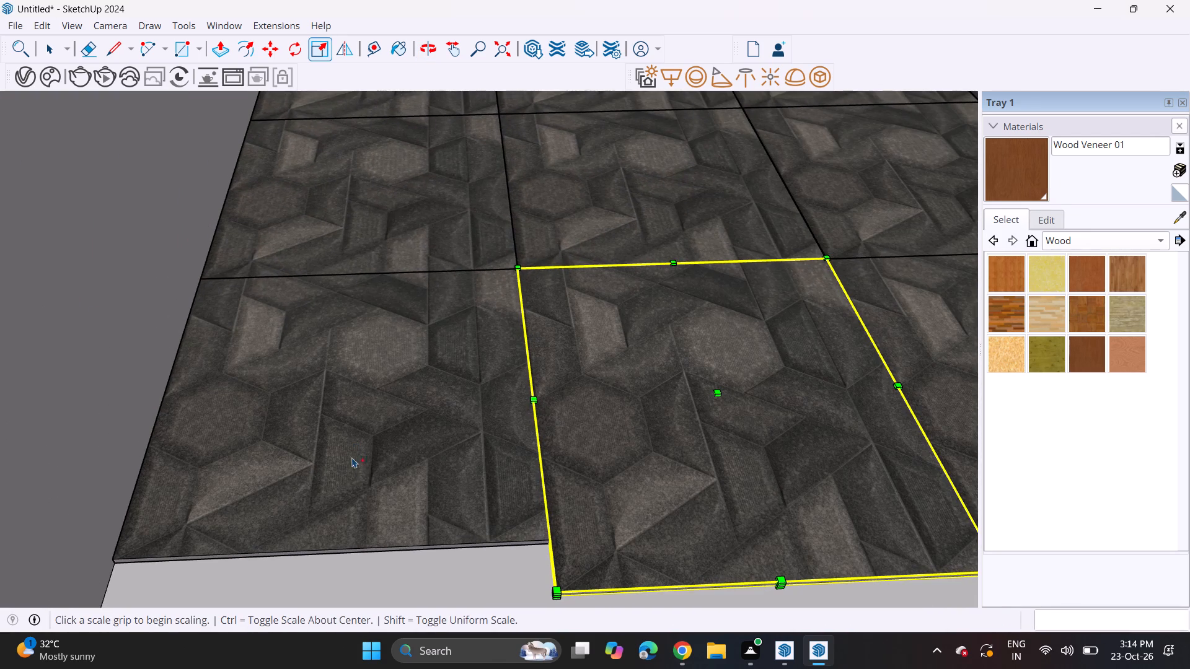
{"action": "key", "text": "space"}
{"action": "left_click", "coordinate": [355, 469]}
{"action": "scroll", "coordinate": [360, 480], "scroll_direction": "down", "scroll_amount": 4}
{"action": "middle_click_drag", "start_coordinate": [377, 503], "coordinate": [327, 329]}
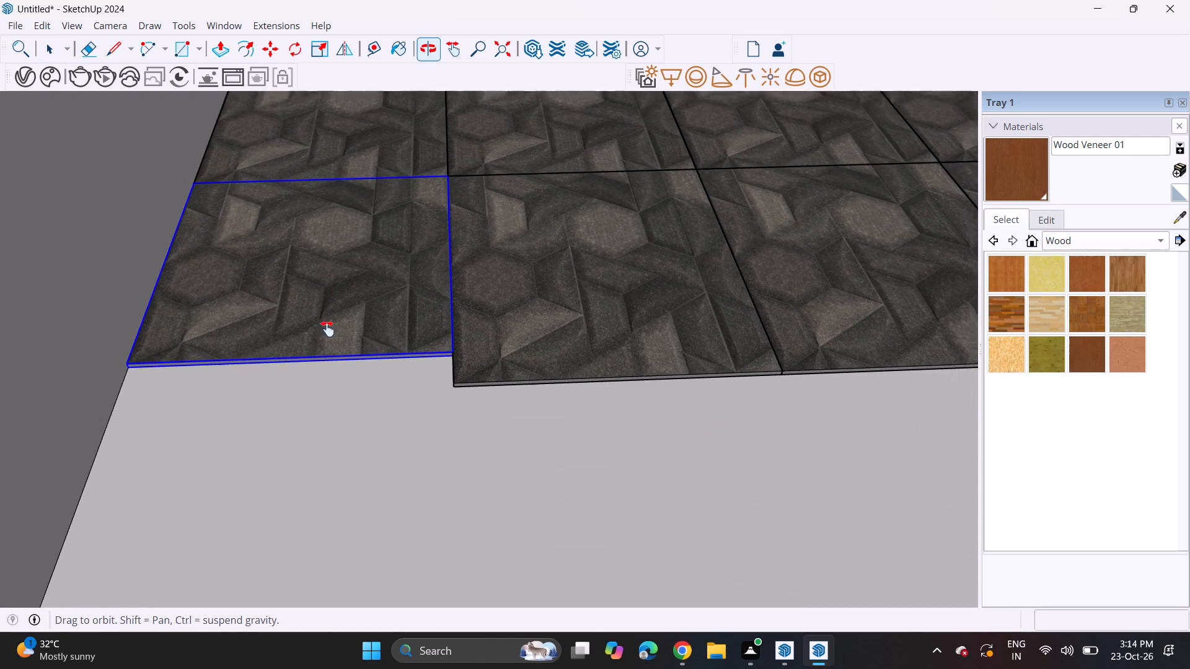
{"action": "middle_click_drag", "start_coordinate": [327, 329], "coordinate": [326, 325]}
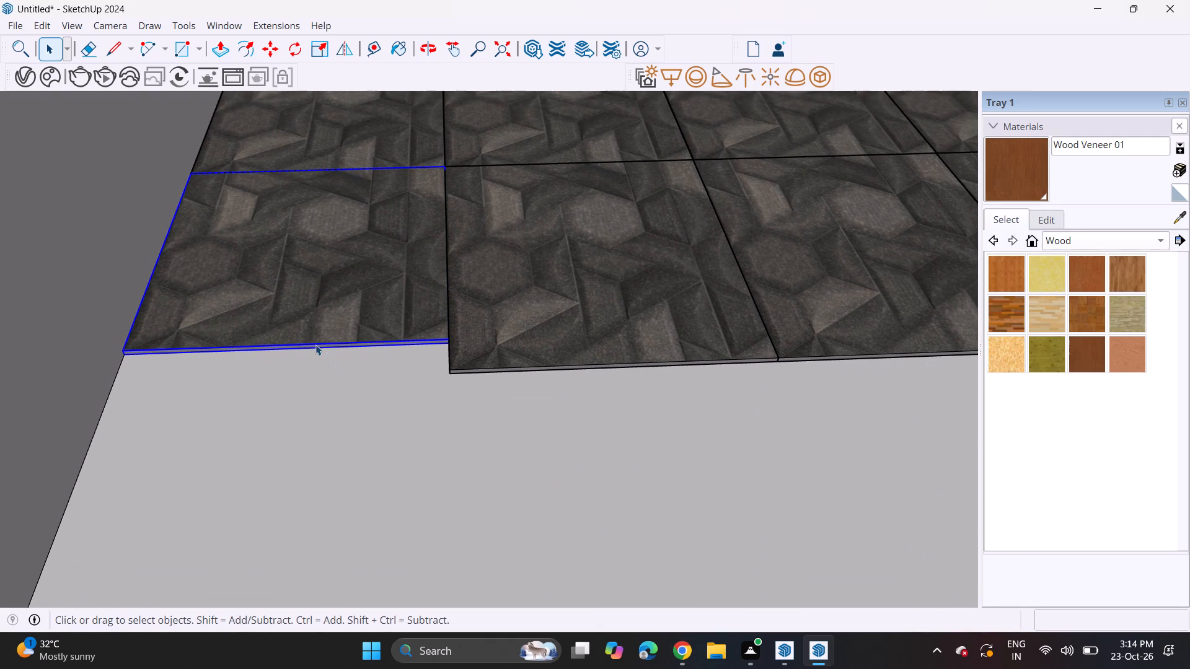
{"action": "left_click", "coordinate": [326, 45]}
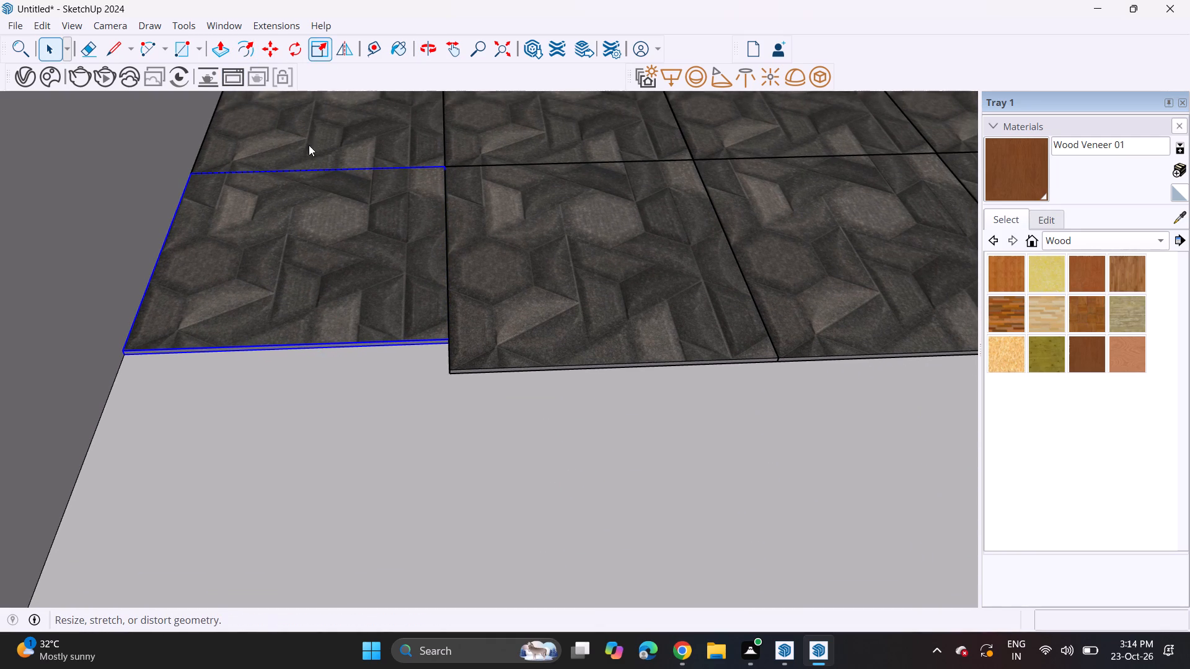
{"action": "left_click", "coordinate": [294, 353]}
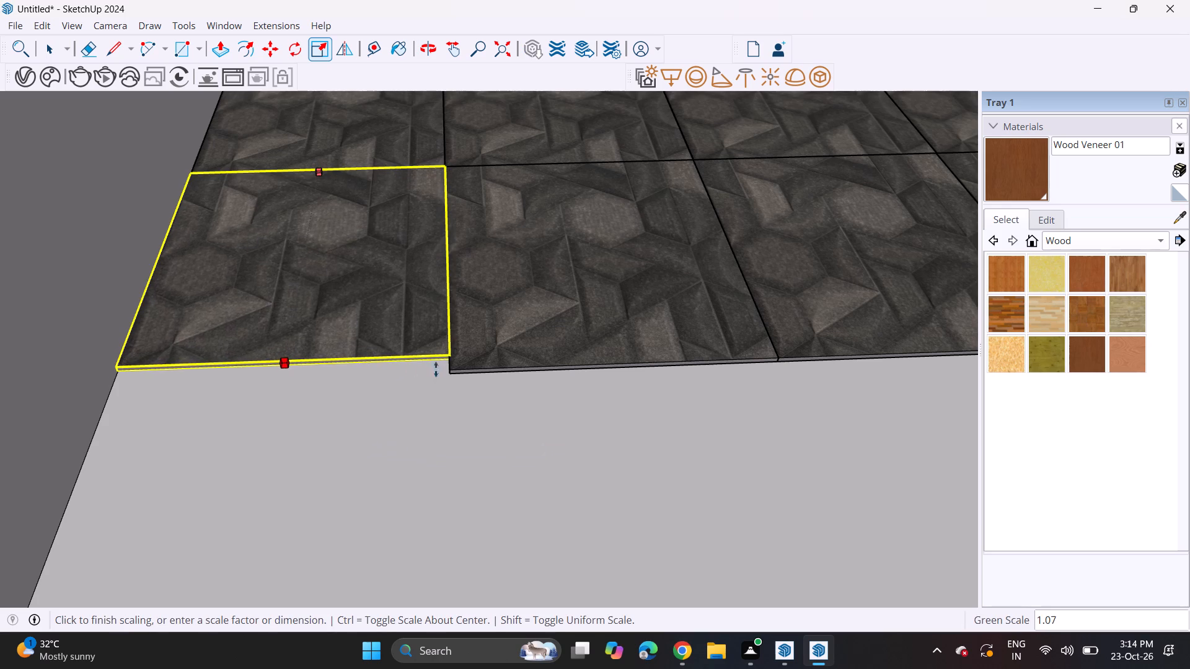
{"action": "left_click", "coordinate": [459, 372]}
{"action": "key", "text": "space"}
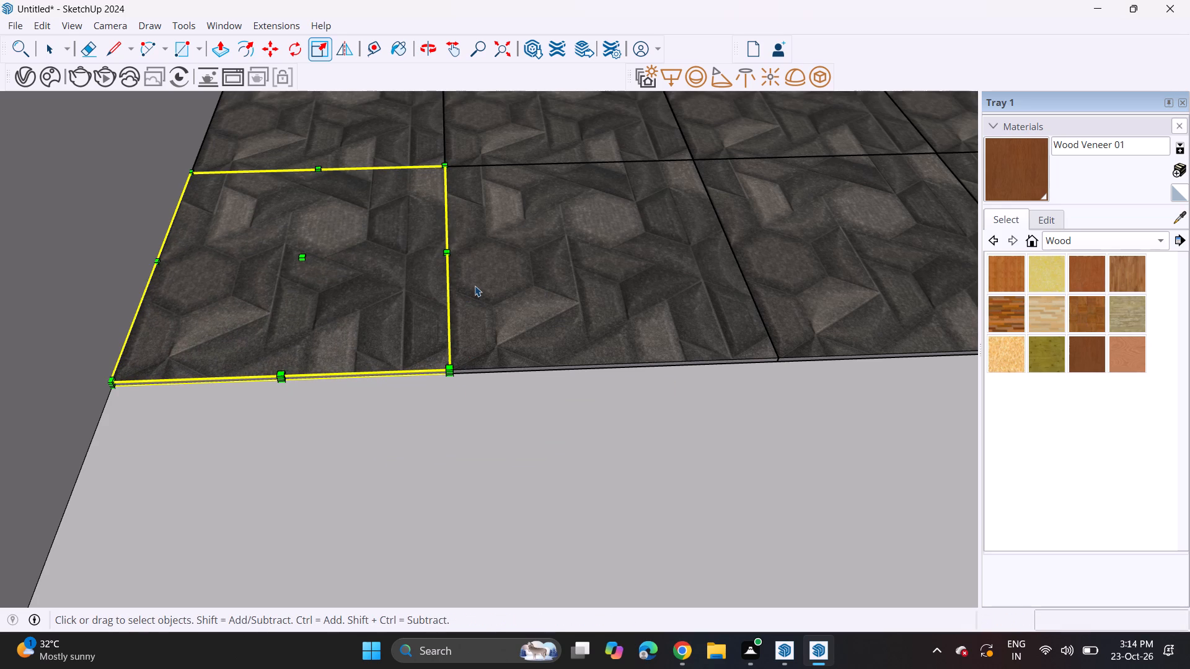
{"action": "left_click", "coordinate": [475, 286]}
Bring the whole model into view and look over the house and the ground around it.
{"action": "scroll", "coordinate": [388, 319], "scroll_direction": "down", "scroll_amount": 5}
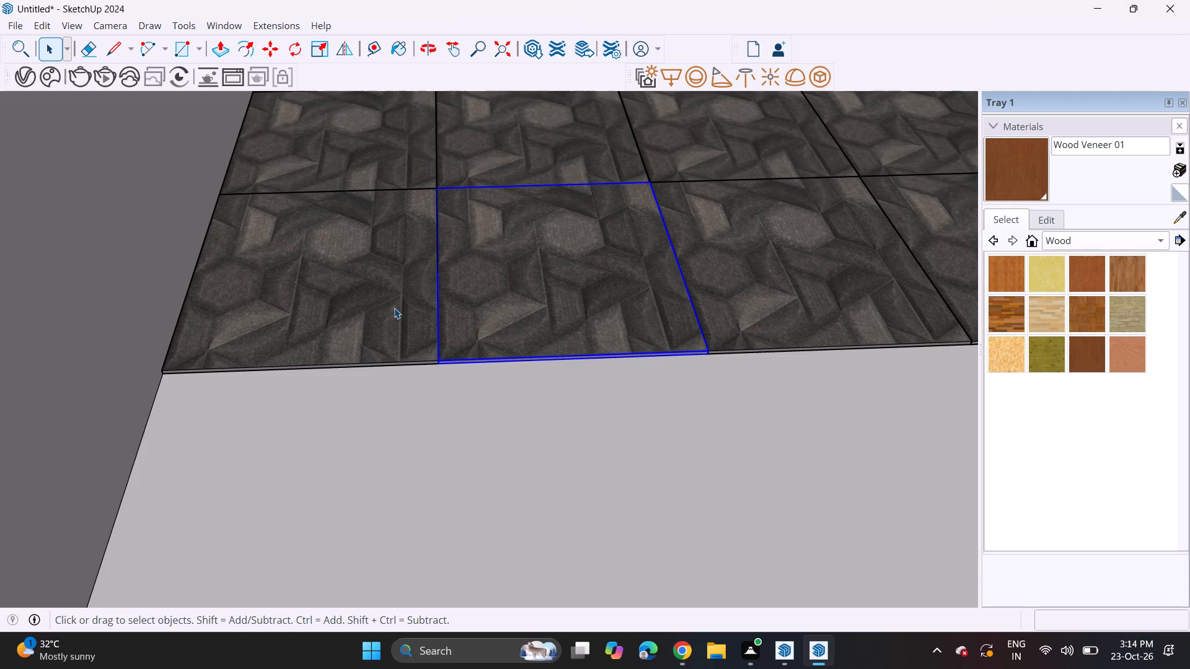
{"action": "scroll", "coordinate": [394, 308], "scroll_direction": "down", "scroll_amount": 8}
{"action": "middle_click_drag", "start_coordinate": [424, 313], "coordinate": [415, 172]}
{"action": "scroll", "coordinate": [424, 311], "scroll_direction": "up", "scroll_amount": 2}
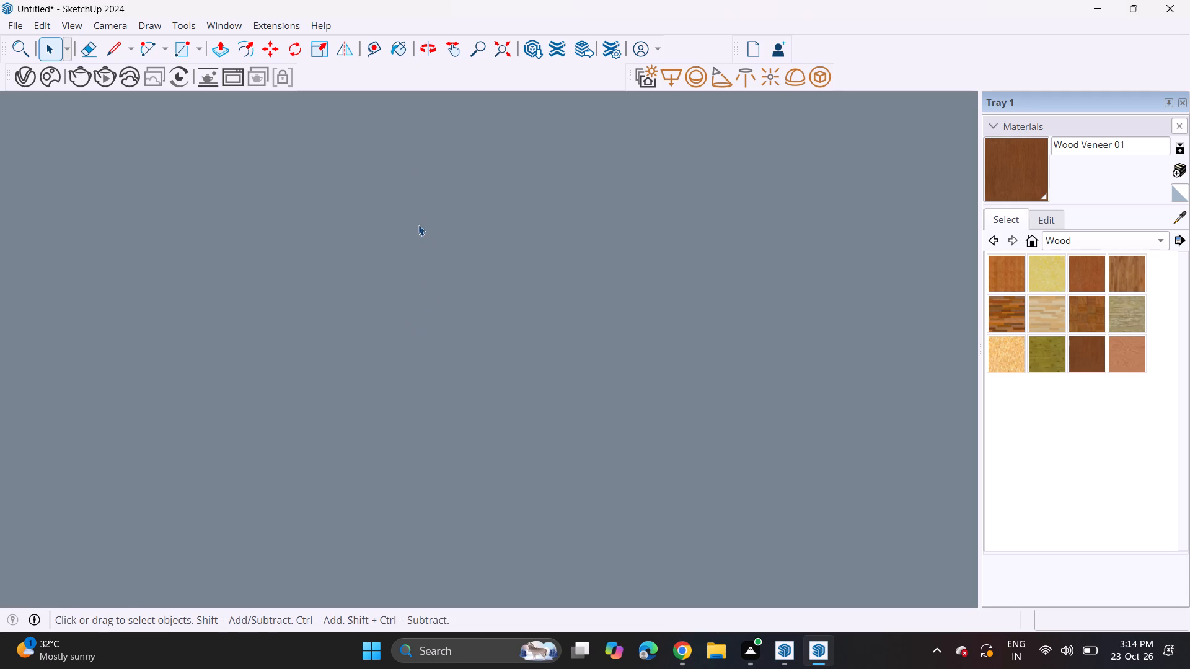
{"action": "scroll", "coordinate": [416, 243], "scroll_direction": "down", "scroll_amount": 7}
{"action": "left_click", "coordinate": [492, 47]}
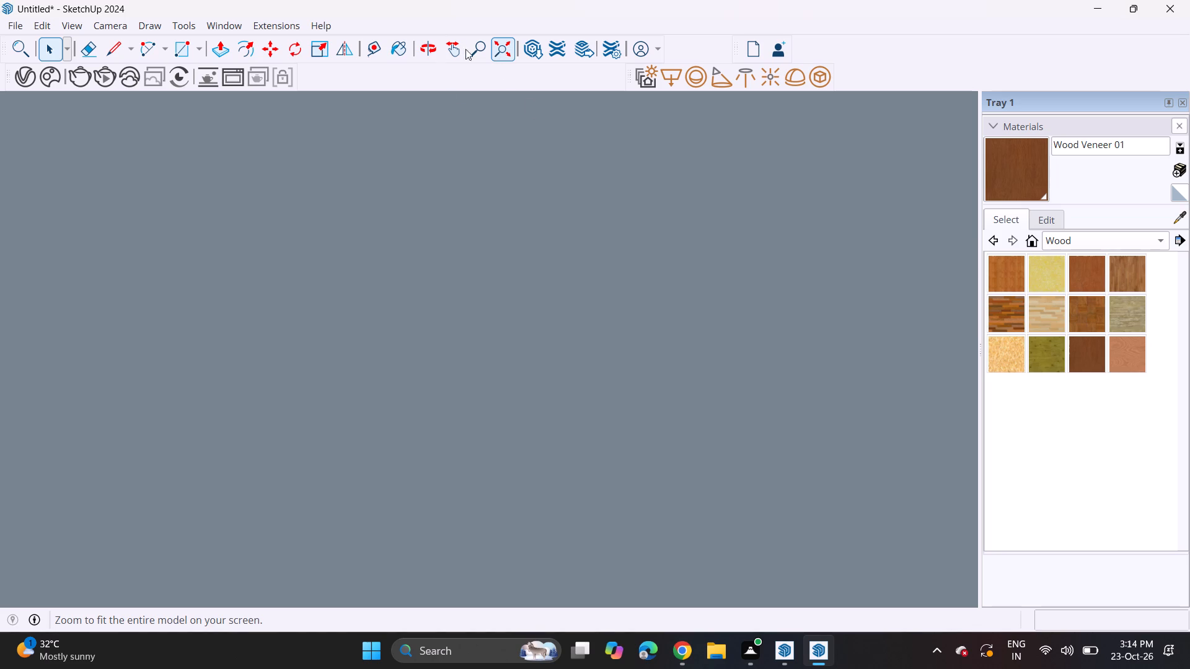
{"action": "left_click", "coordinate": [499, 49]}
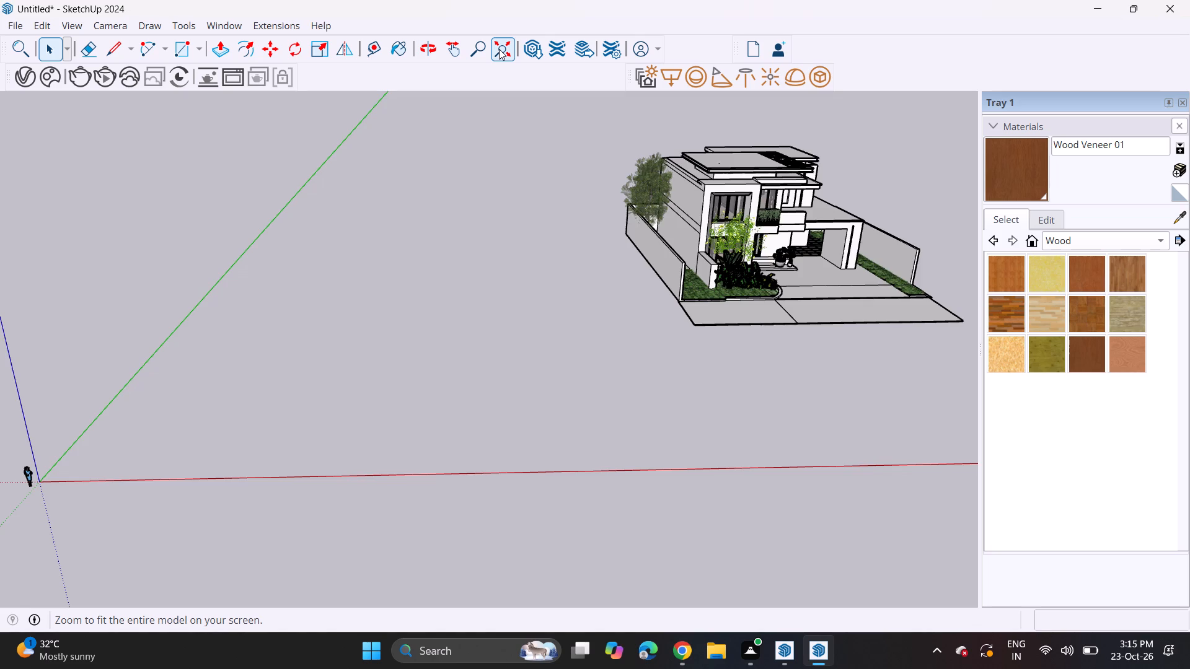
{"action": "middle_click_drag", "start_coordinate": [793, 258], "coordinate": [576, 274]}
{"action": "middle_click_drag", "start_coordinate": [576, 274], "coordinate": [578, 274]}
{"action": "scroll", "coordinate": [831, 240], "scroll_direction": "up", "scroll_amount": 9}
Copy the outermost-row tile beside the dark grey wall about 5' 2 1/4" outward along the green axis to start a fifth row.
{"action": "scroll", "coordinate": [807, 253], "scroll_direction": "up", "scroll_amount": 19}
{"action": "scroll", "coordinate": [835, 248], "scroll_direction": "up", "scroll_amount": 16}
{"action": "scroll", "coordinate": [777, 260], "scroll_direction": "up", "scroll_amount": 1}
{"action": "scroll", "coordinate": [777, 260], "scroll_direction": "down", "scroll_amount": 1}
{"action": "scroll", "coordinate": [777, 260], "scroll_direction": "up", "scroll_amount": 7}
{"action": "scroll", "coordinate": [744, 271], "scroll_direction": "down", "scroll_amount": 1}
{"action": "scroll", "coordinate": [741, 272], "scroll_direction": "up", "scroll_amount": 2}
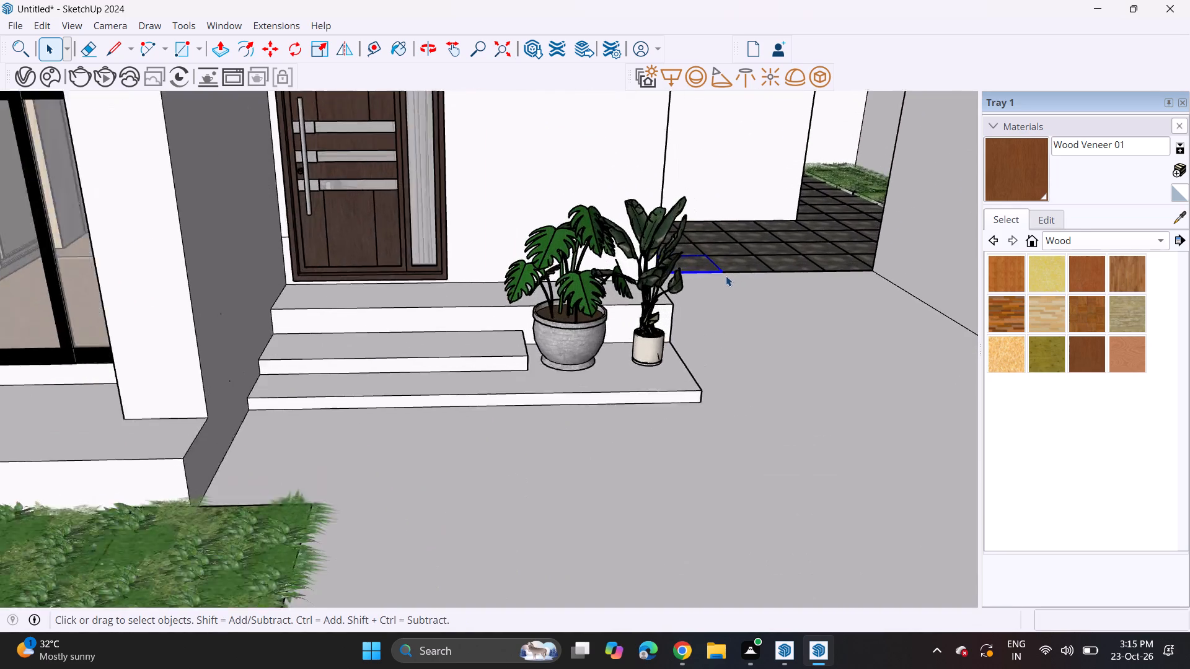
{"action": "scroll", "coordinate": [721, 278], "scroll_direction": "up", "scroll_amount": 6}
{"action": "middle_click_drag", "start_coordinate": [708, 253], "coordinate": [626, 325]}
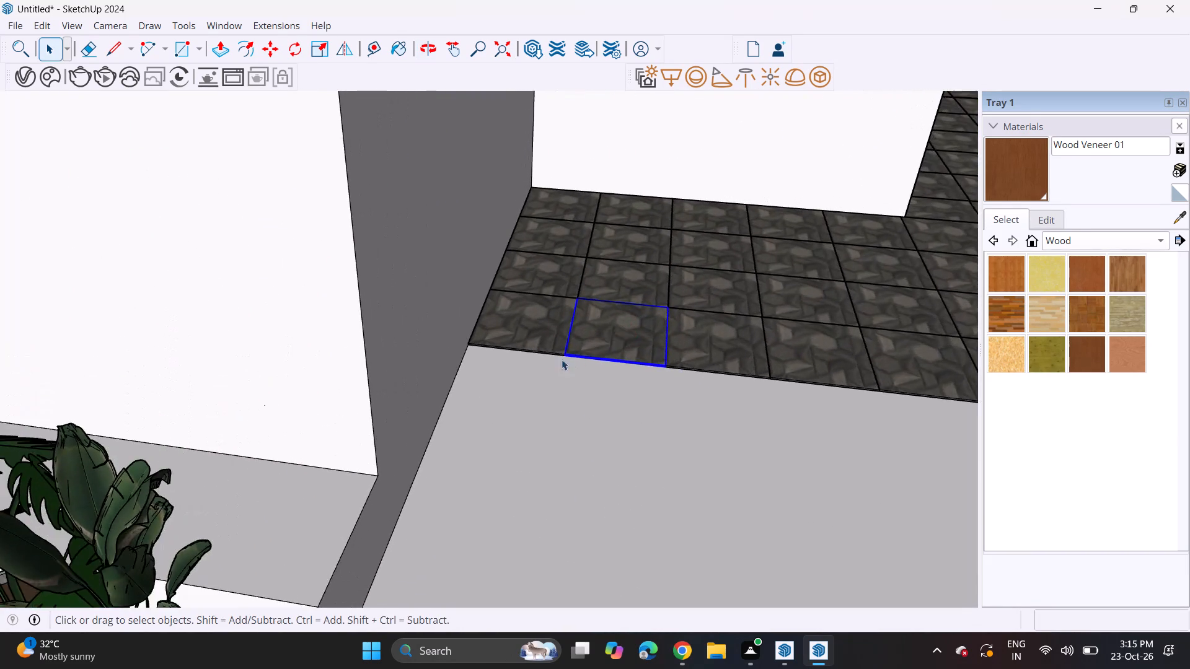
{"action": "scroll", "coordinate": [559, 355], "scroll_direction": "up", "scroll_amount": 6}
{"action": "left_click", "coordinate": [536, 331]}
{"action": "scroll", "coordinate": [536, 331], "scroll_direction": "down", "scroll_amount": 4}
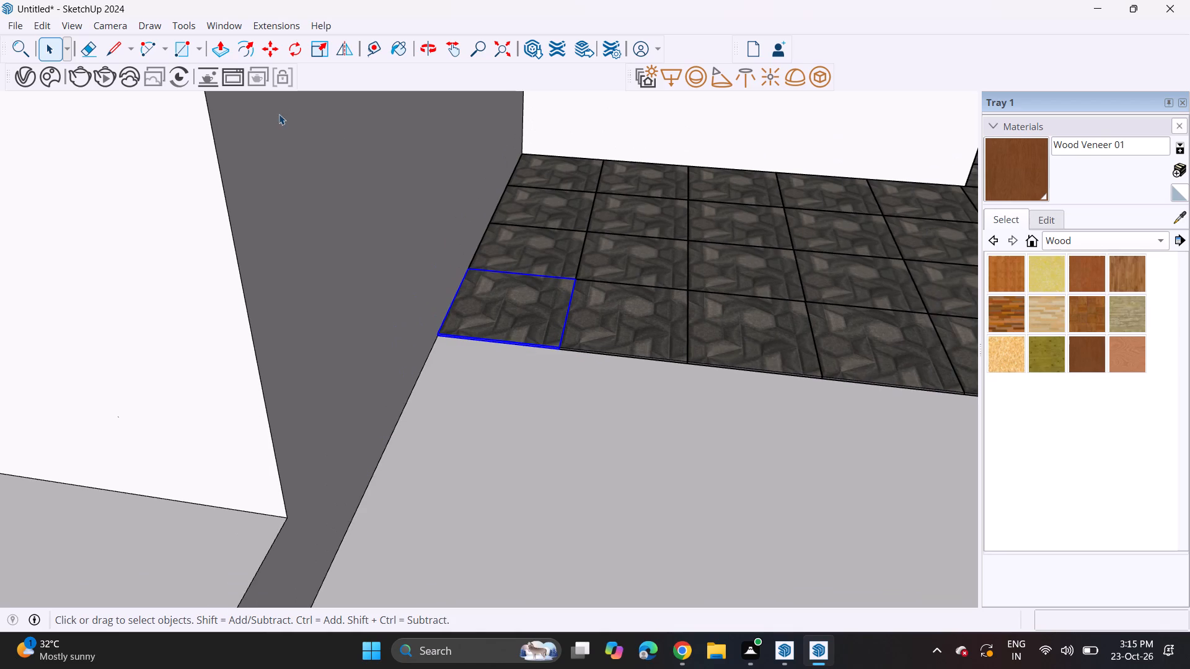
{"action": "left_click", "coordinate": [266, 43]}
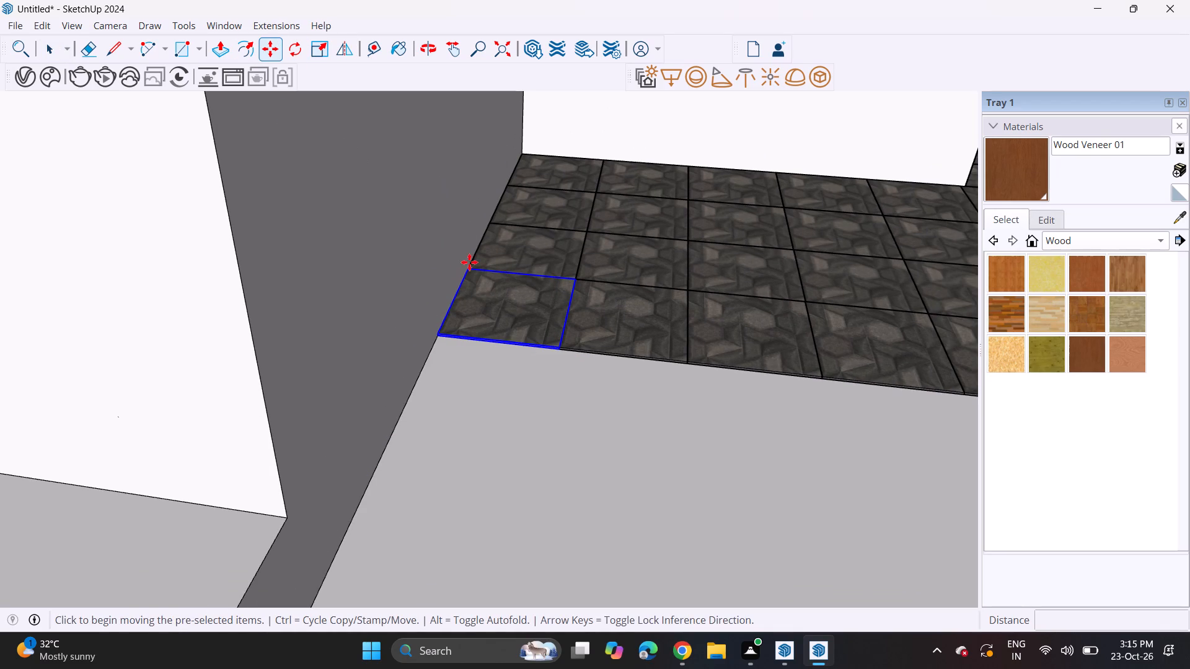
{"action": "left_click", "coordinate": [470, 266]}
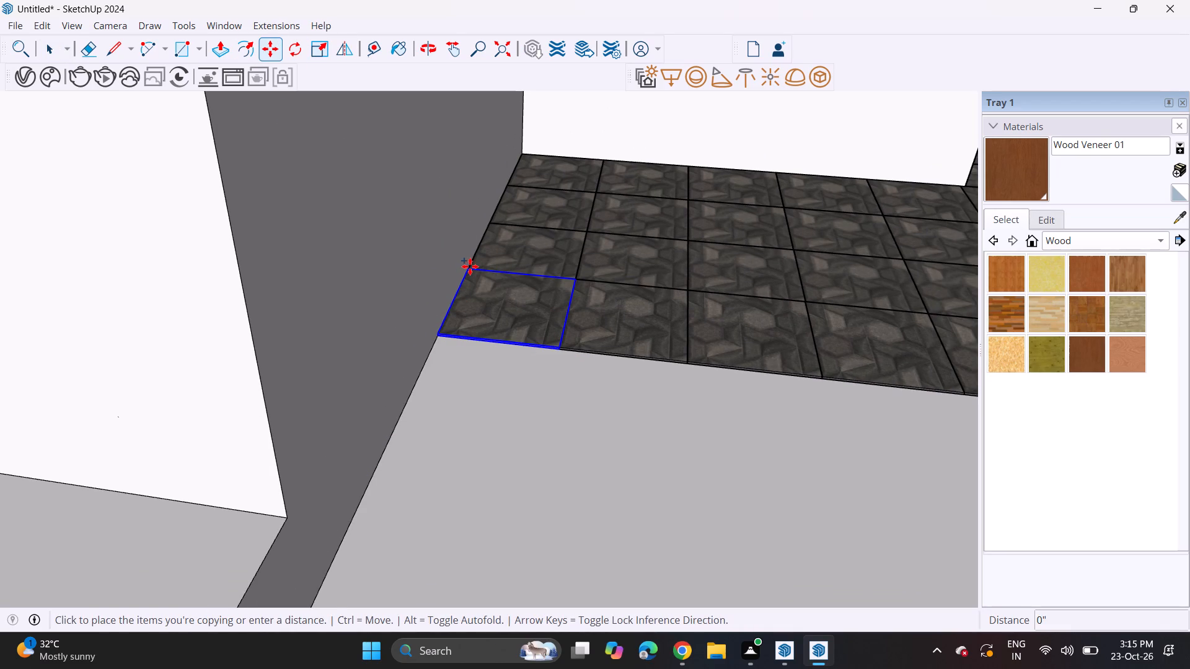
{"action": "left_click", "coordinate": [438, 330]}
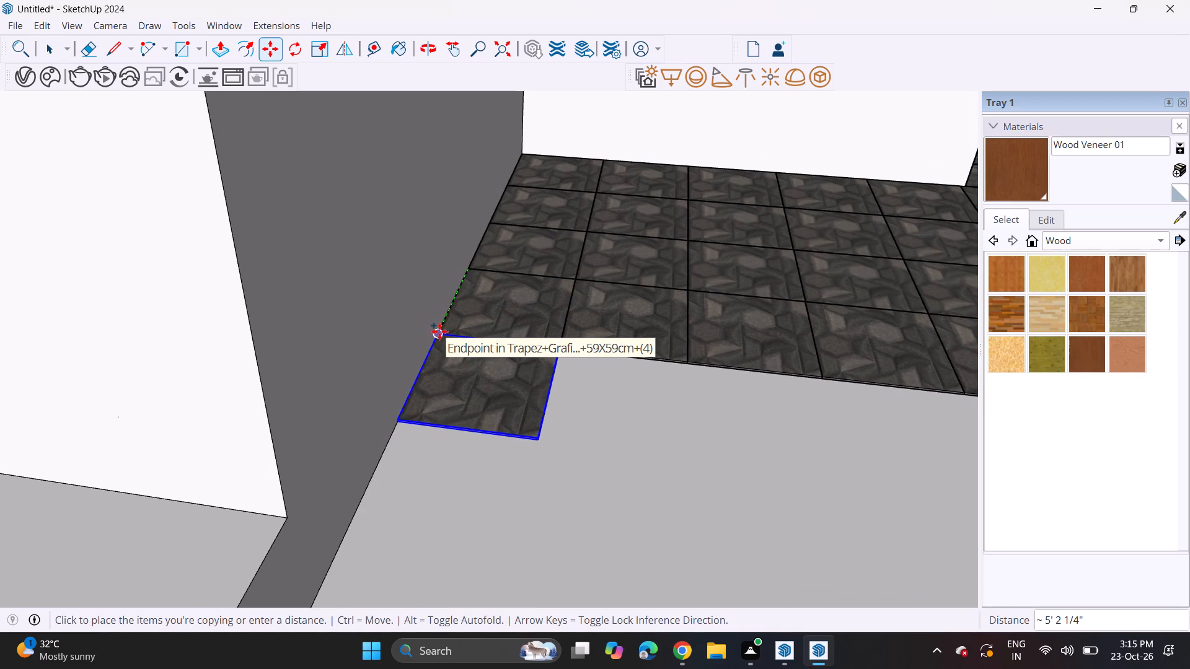
Copy the fifth row's first tile about 4' 7" along the red axis so the copy sits edge to edge beside it.
{"action": "scroll", "coordinate": [463, 376], "scroll_direction": "down", "scroll_amount": 6}
{"action": "middle_click_drag", "start_coordinate": [471, 377], "coordinate": [379, 302]}
{"action": "middle_click_drag", "start_coordinate": [374, 319], "coordinate": [467, 328]}
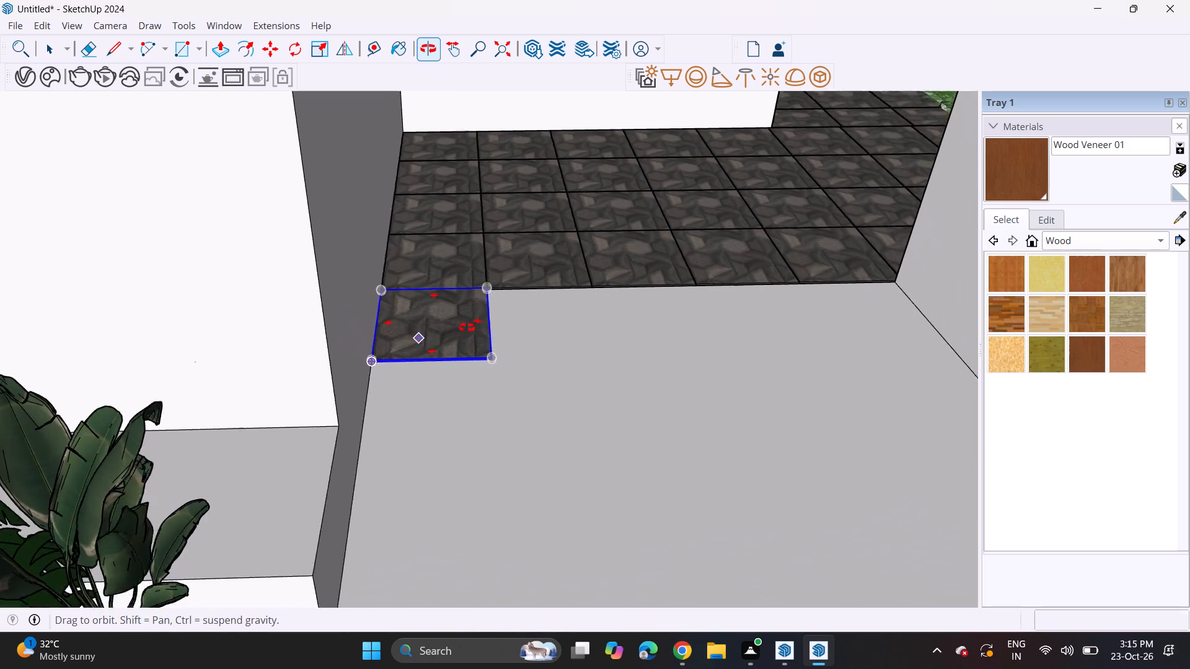
{"action": "middle_click_drag", "start_coordinate": [467, 328], "coordinate": [468, 328]}
{"action": "scroll", "coordinate": [377, 387], "scroll_direction": "up", "scroll_amount": 5}
{"action": "left_click", "coordinate": [387, 358]}
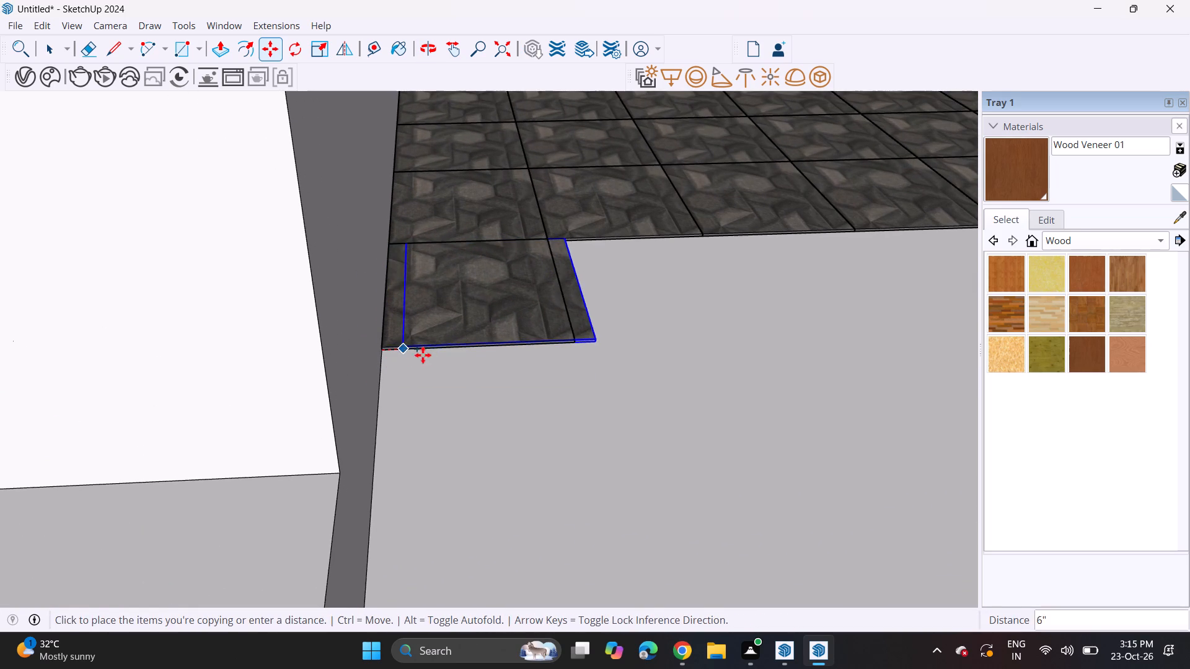
{"action": "left_click", "coordinate": [576, 348]}
Copy the second fifth-row tile about 4' 6 15/16" along the red axis as the row's third tile.
{"action": "scroll", "coordinate": [607, 338], "scroll_direction": "up", "scroll_amount": 1}
{"action": "middle_click_drag", "start_coordinate": [604, 330], "coordinate": [583, 253]}
{"action": "scroll", "coordinate": [560, 271], "scroll_direction": "up", "scroll_amount": 19}
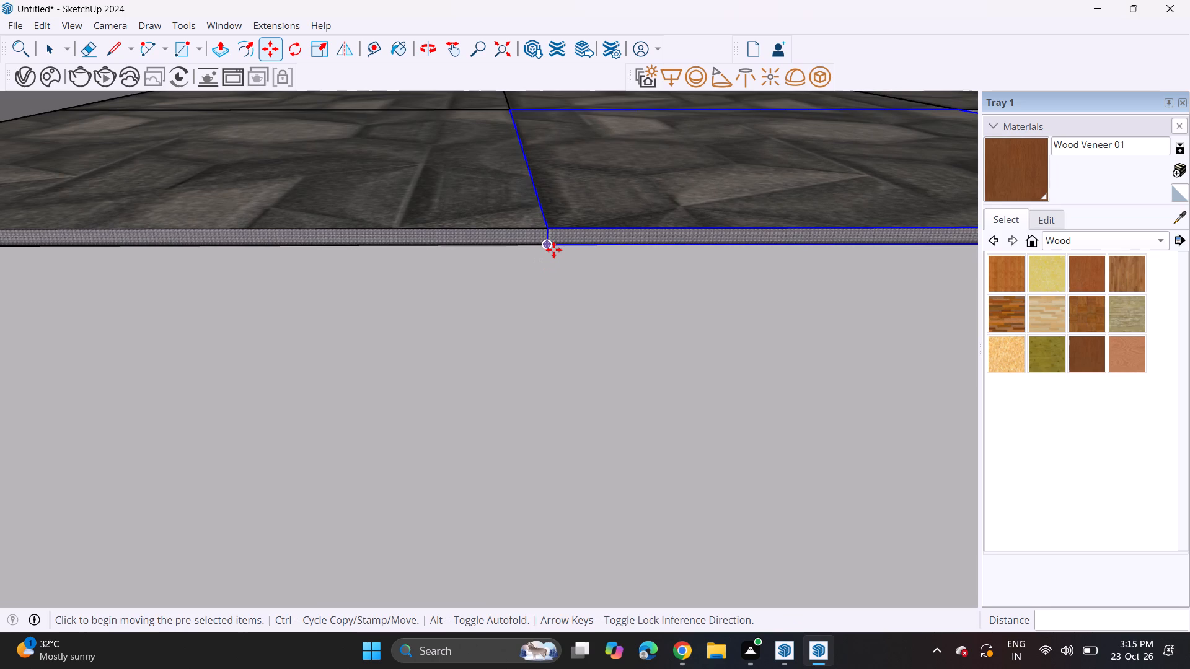
{"action": "left_click", "coordinate": [553, 250]}
{"action": "middle_click_drag", "start_coordinate": [691, 230], "coordinate": [140, 315], "text": "shift"}
{"action": "scroll", "coordinate": [151, 315], "scroll_direction": "up", "scroll_amount": 2, "text": "shift"}
{"action": "scroll", "coordinate": [134, 316], "scroll_direction": "down", "scroll_amount": 7}
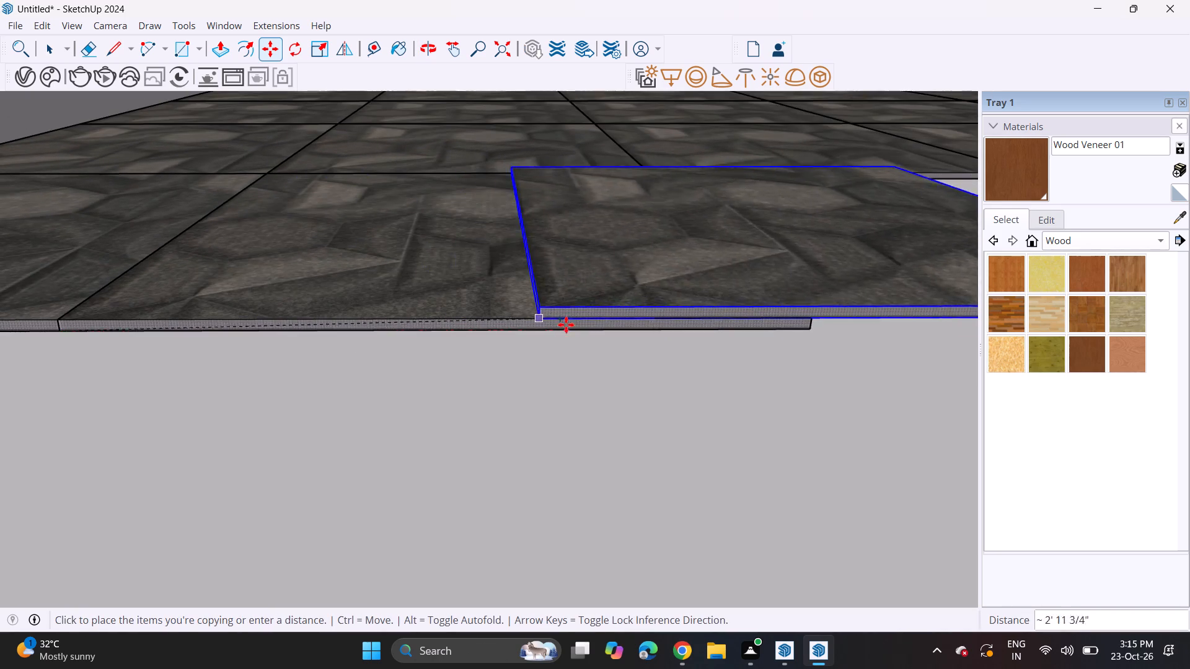
{"action": "middle_click_drag", "start_coordinate": [596, 309], "coordinate": [185, 325]}
{"action": "left_click", "coordinate": [384, 349]}
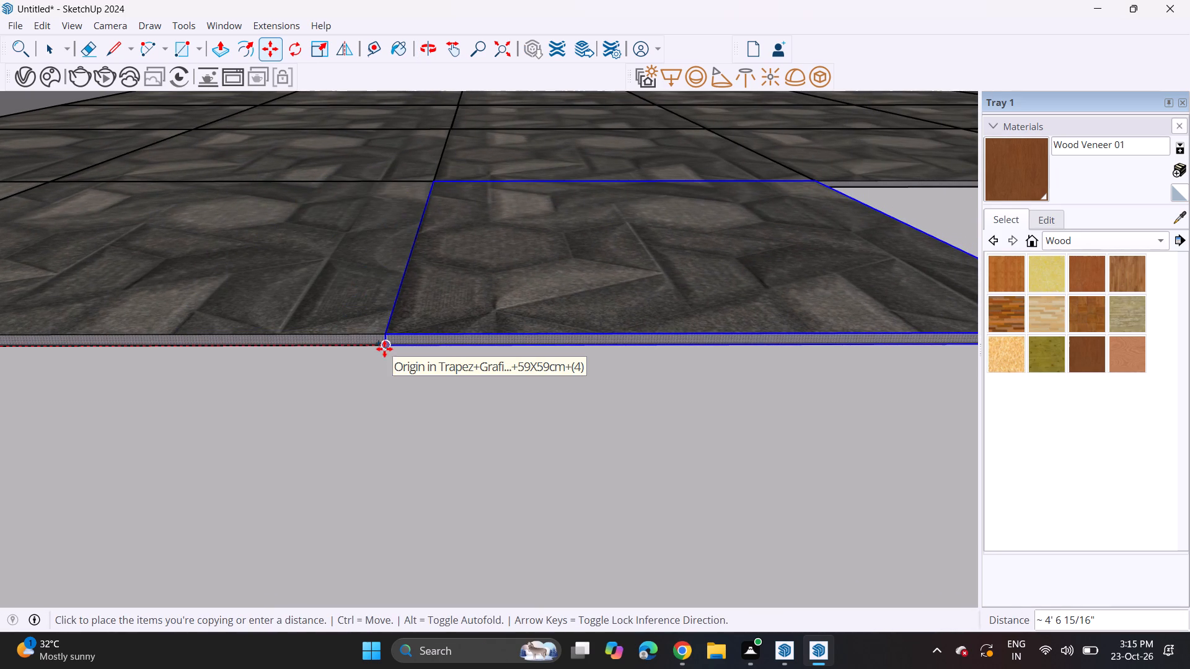
Copy the third fifth-row tile about 4' 6 15/16" along the red axis as the row's fourth tile.
{"action": "left_click", "coordinate": [387, 349]}
{"action": "middle_click_drag", "start_coordinate": [561, 341], "coordinate": [151, 348], "text": "shift"}
{"action": "scroll", "coordinate": [148, 348], "scroll_direction": "up", "scroll_amount": 1}
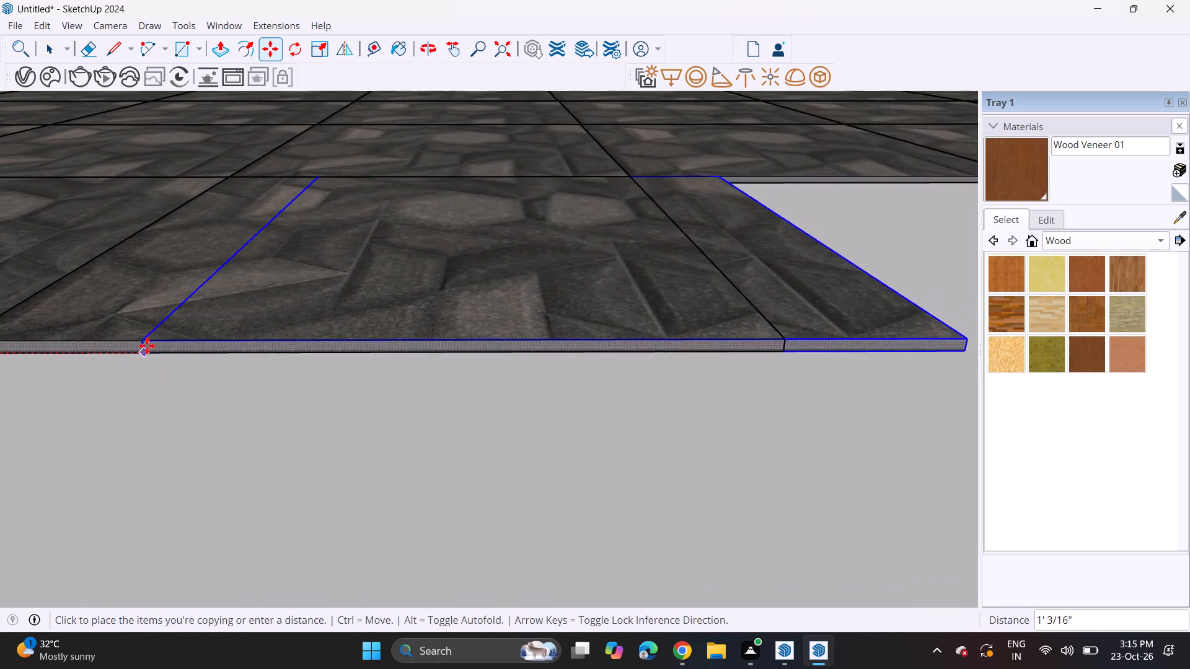
{"action": "scroll", "coordinate": [158, 349], "scroll_direction": "down", "scroll_amount": 7}
{"action": "left_click", "coordinate": [580, 350]}
Copy the fourth fifth-row tile about 4' 7" along the red axis to close the row against the opposite light grey wall.
{"action": "scroll", "coordinate": [565, 330], "scroll_direction": "down", "scroll_amount": 1}
{"action": "scroll", "coordinate": [565, 330], "scroll_direction": "up", "scroll_amount": 1}
{"action": "scroll", "coordinate": [565, 330], "scroll_direction": "down", "scroll_amount": 5}
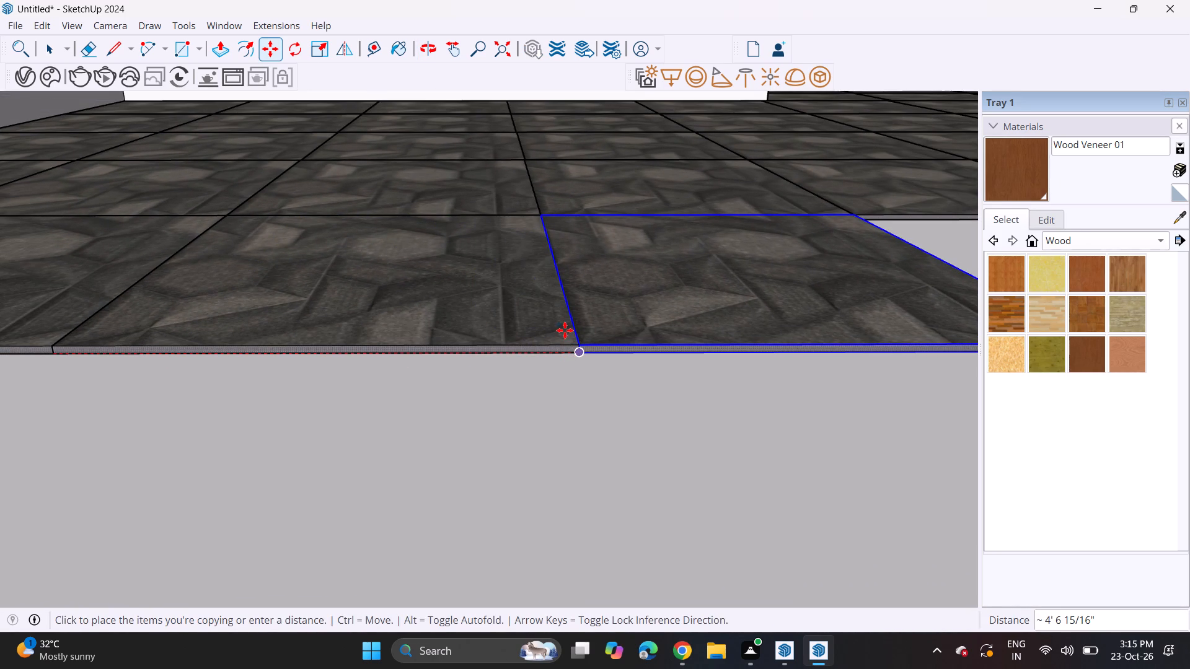
{"action": "scroll", "coordinate": [513, 320], "scroll_direction": "down", "scroll_amount": 7}
{"action": "middle_click_drag", "start_coordinate": [617, 307], "coordinate": [356, 298], "text": "shift"}
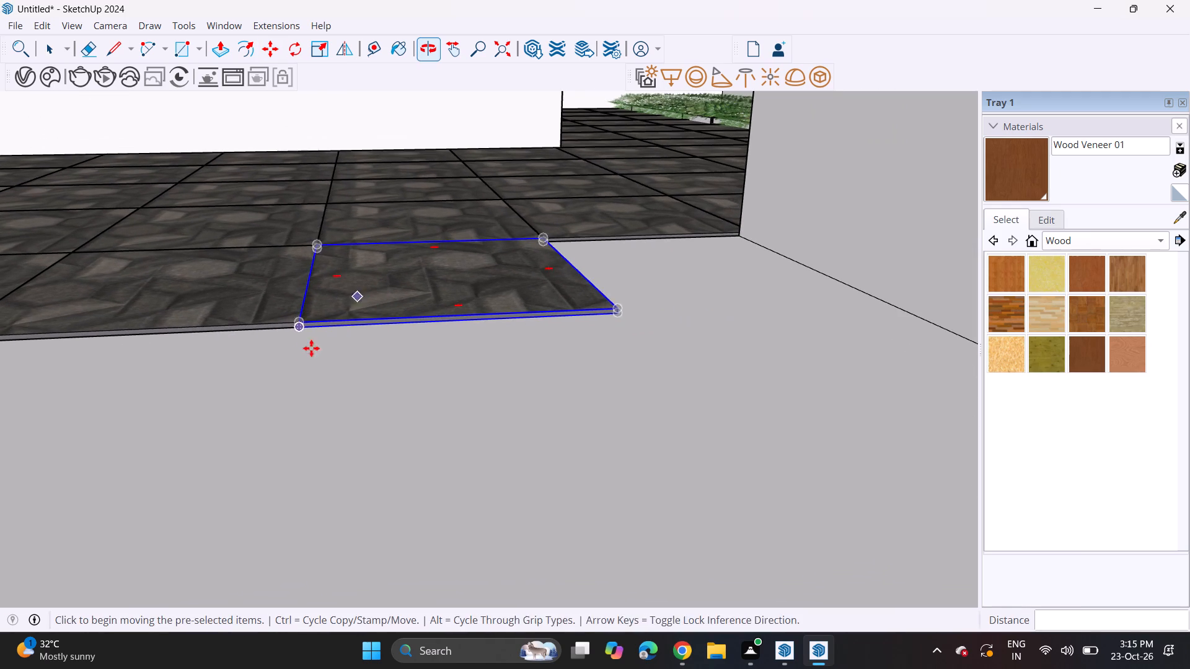
{"action": "left_click", "coordinate": [302, 338]}
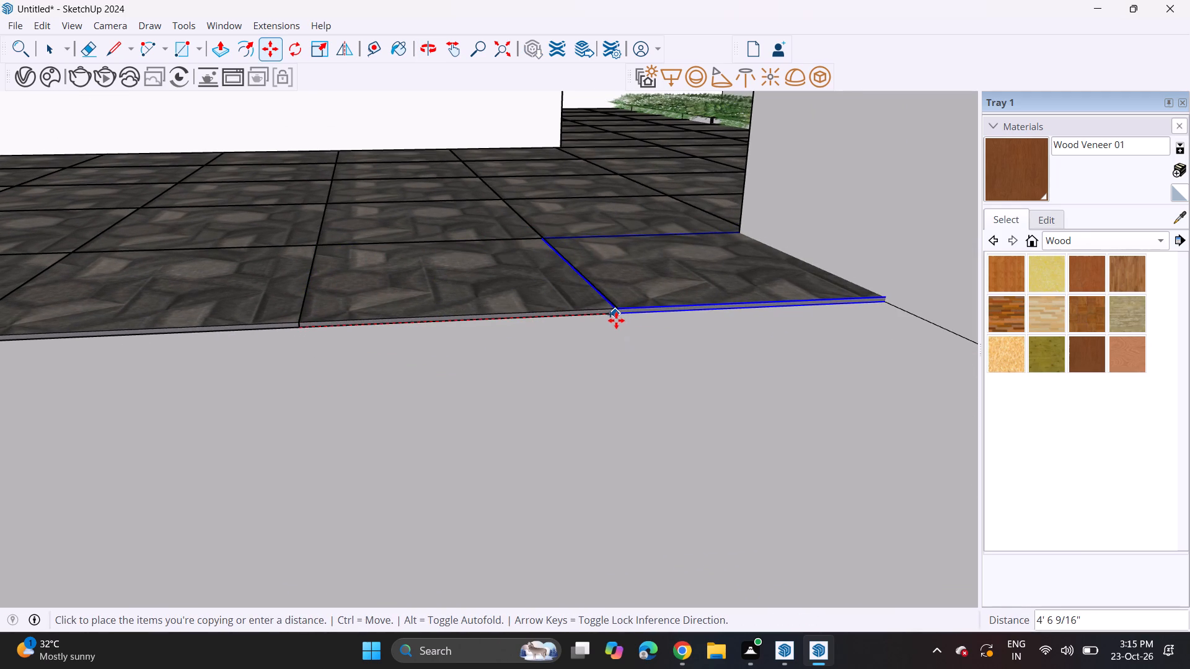
{"action": "left_click", "coordinate": [616, 321]}
Copy the fifth-row tile beside the dark grey wall about 5' 2 1/4" outward along the green axis to start a sixth row.
{"action": "scroll", "coordinate": [641, 235], "scroll_direction": "down", "scroll_amount": 6}
{"action": "middle_click_drag", "start_coordinate": [596, 230], "coordinate": [614, 284]}
{"action": "scroll", "coordinate": [572, 261], "scroll_direction": "down", "scroll_amount": 4}
{"action": "middle_click_drag", "start_coordinate": [547, 284], "coordinate": [491, 326]}
{"action": "scroll", "coordinate": [496, 305], "scroll_direction": "down", "scroll_amount": 3}
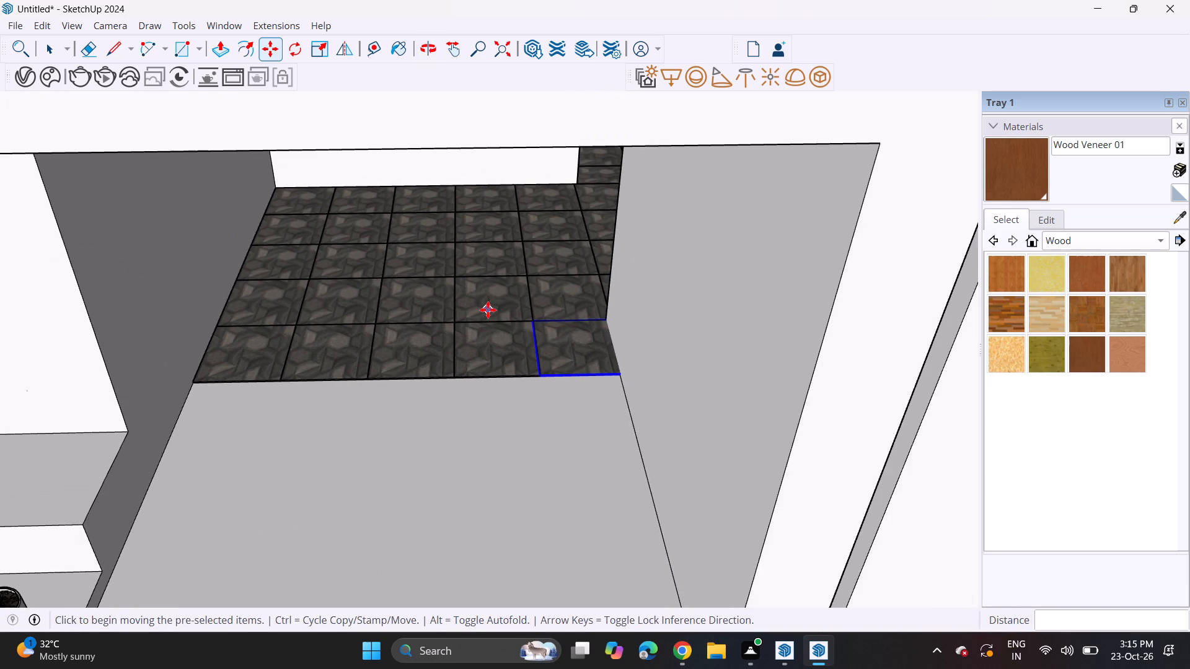
{"action": "middle_click_drag", "start_coordinate": [488, 308], "coordinate": [556, 216]}
{"action": "scroll", "coordinate": [327, 274], "scroll_direction": "up", "scroll_amount": 1}
{"action": "middle_click_drag", "start_coordinate": [331, 274], "coordinate": [363, 304]}
{"action": "scroll", "coordinate": [332, 290], "scroll_direction": "up", "scroll_amount": 6}
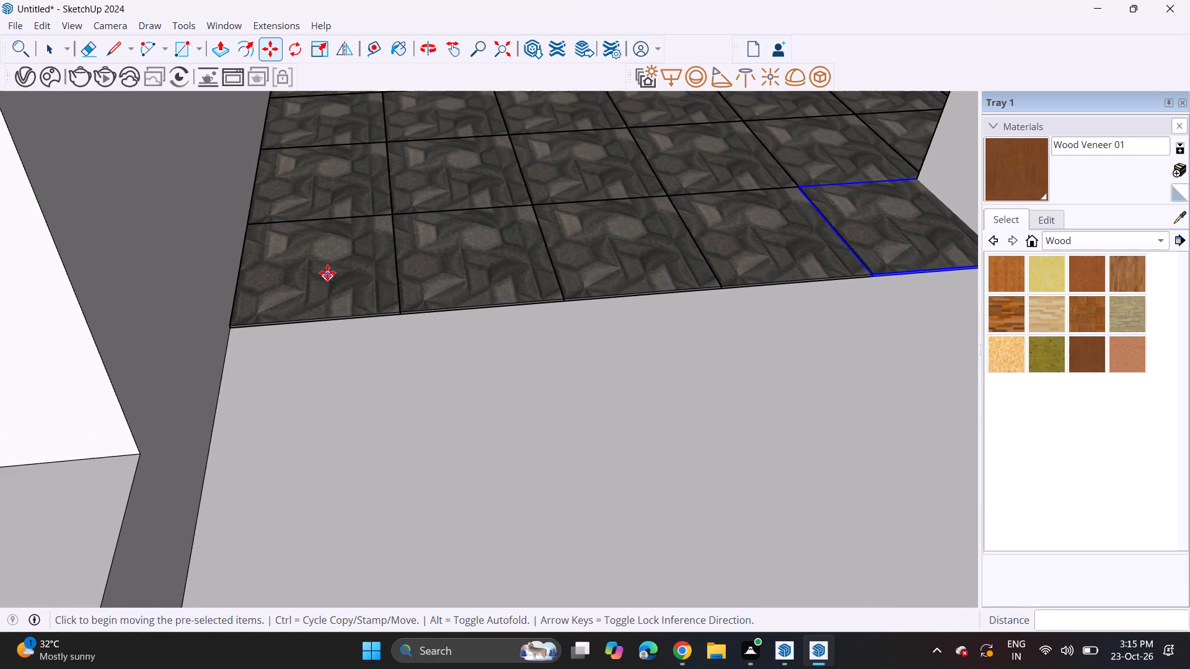
{"action": "key", "text": "space"}
{"action": "scroll", "coordinate": [330, 289], "scroll_direction": "up", "scroll_amount": 13}
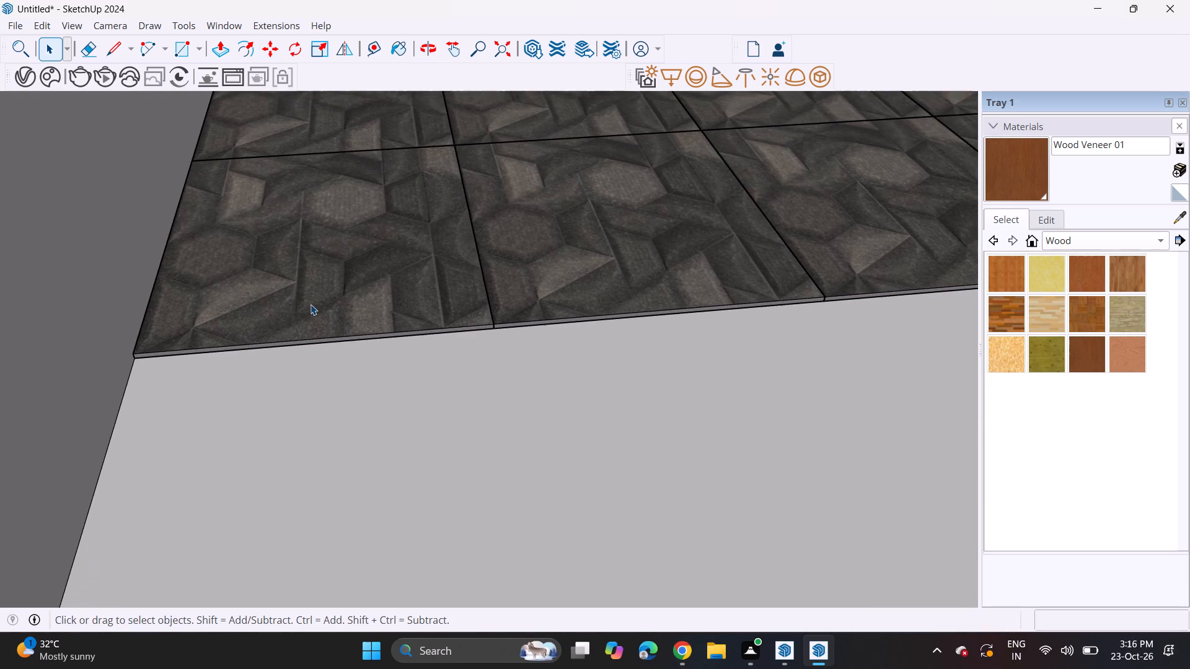
{"action": "left_click", "coordinate": [311, 304]}
{"action": "left_click", "coordinate": [275, 50]}
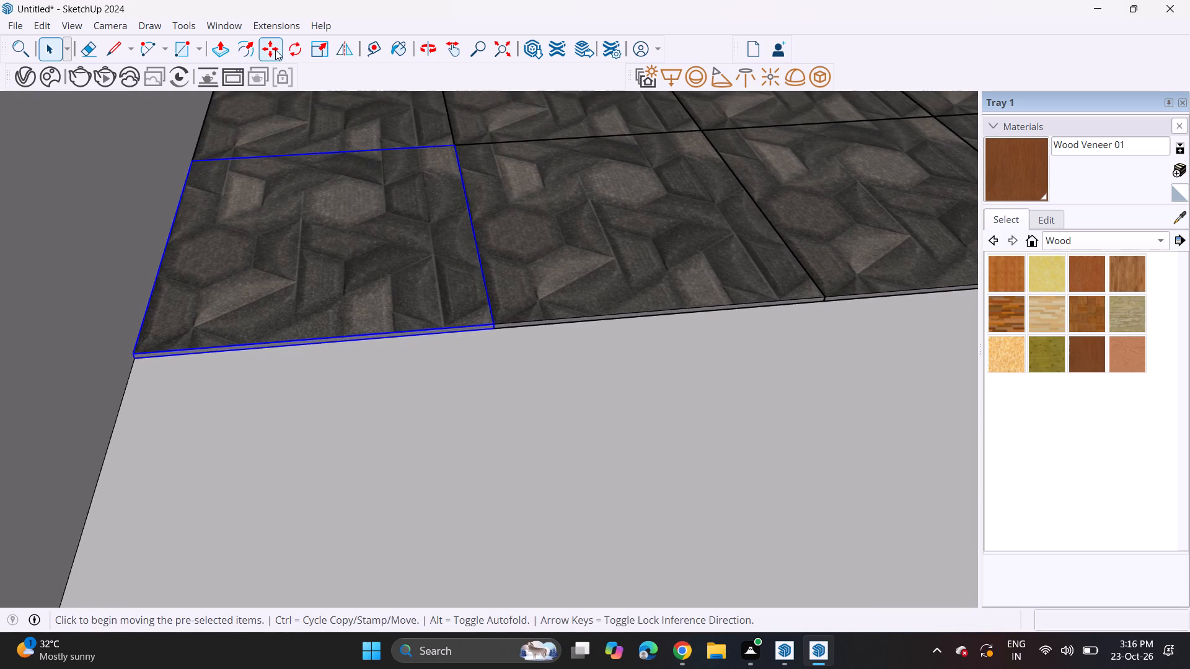
{"action": "left_click", "coordinate": [195, 162]}
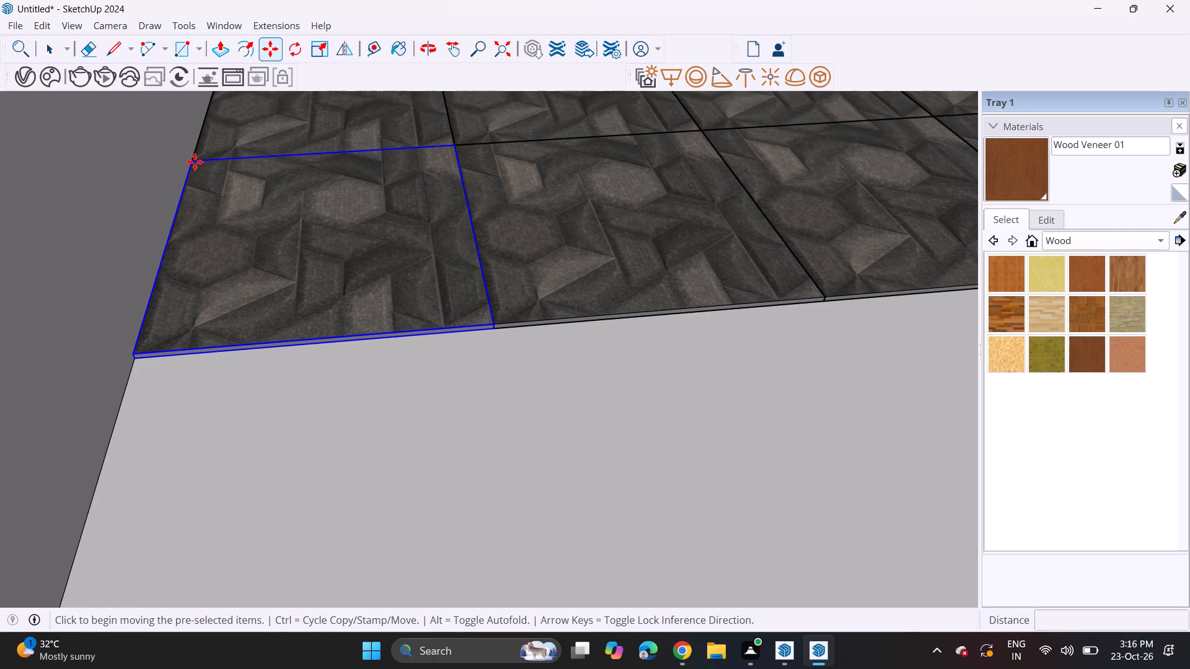
{"action": "left_click", "coordinate": [139, 356]}
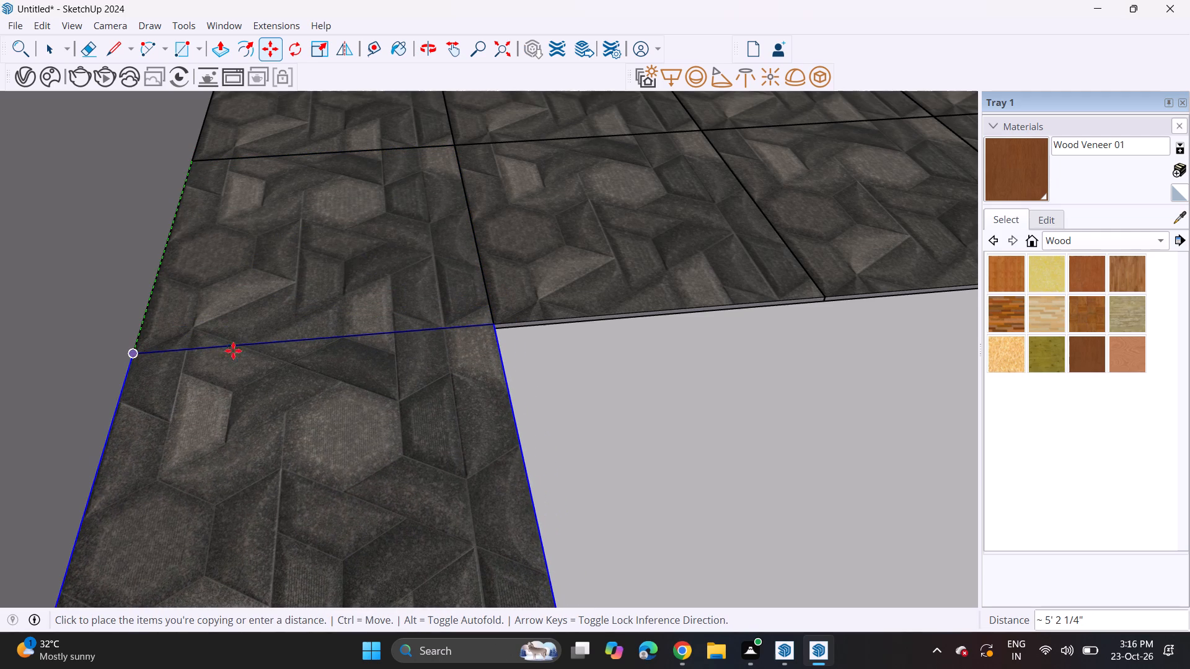
Make two successive copies of the sixth row's first tile along the red axis, spaced edge to edge at about 4' 6 15/16".
{"action": "scroll", "coordinate": [255, 339], "scroll_direction": "down", "scroll_amount": 5}
{"action": "scroll", "coordinate": [317, 366], "scroll_direction": "down", "scroll_amount": 5}
{"action": "middle_click_drag", "start_coordinate": [327, 393], "coordinate": [282, 192]}
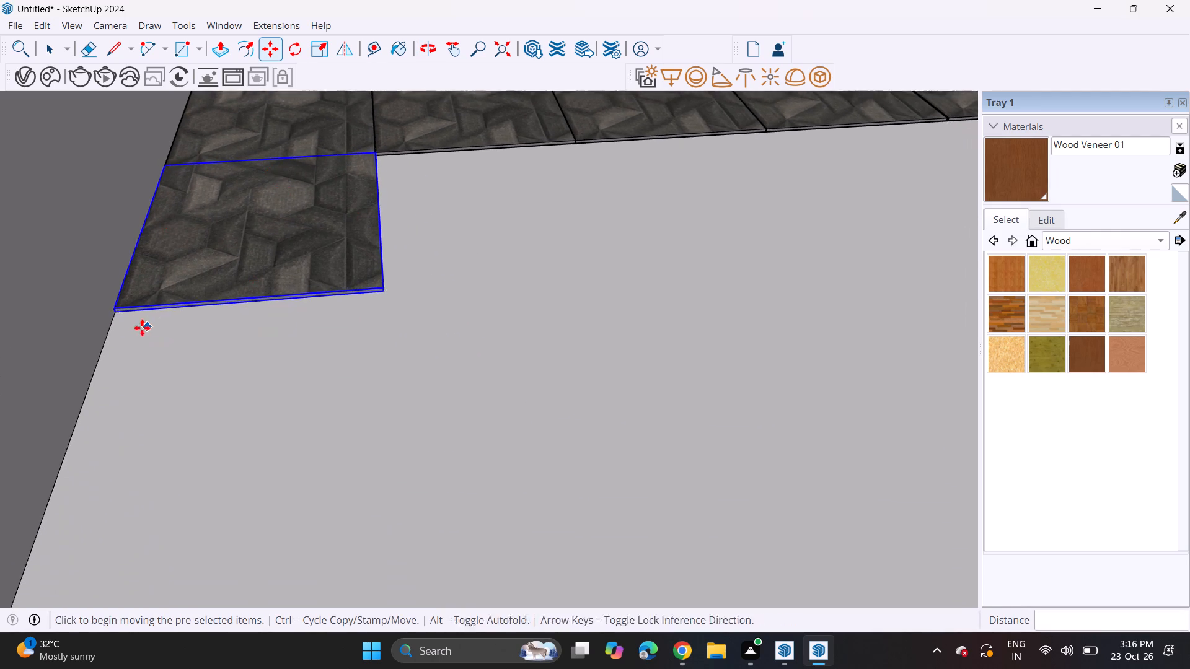
{"action": "scroll", "coordinate": [142, 329], "scroll_direction": "up", "scroll_amount": 5}
{"action": "left_click", "coordinate": [110, 308]}
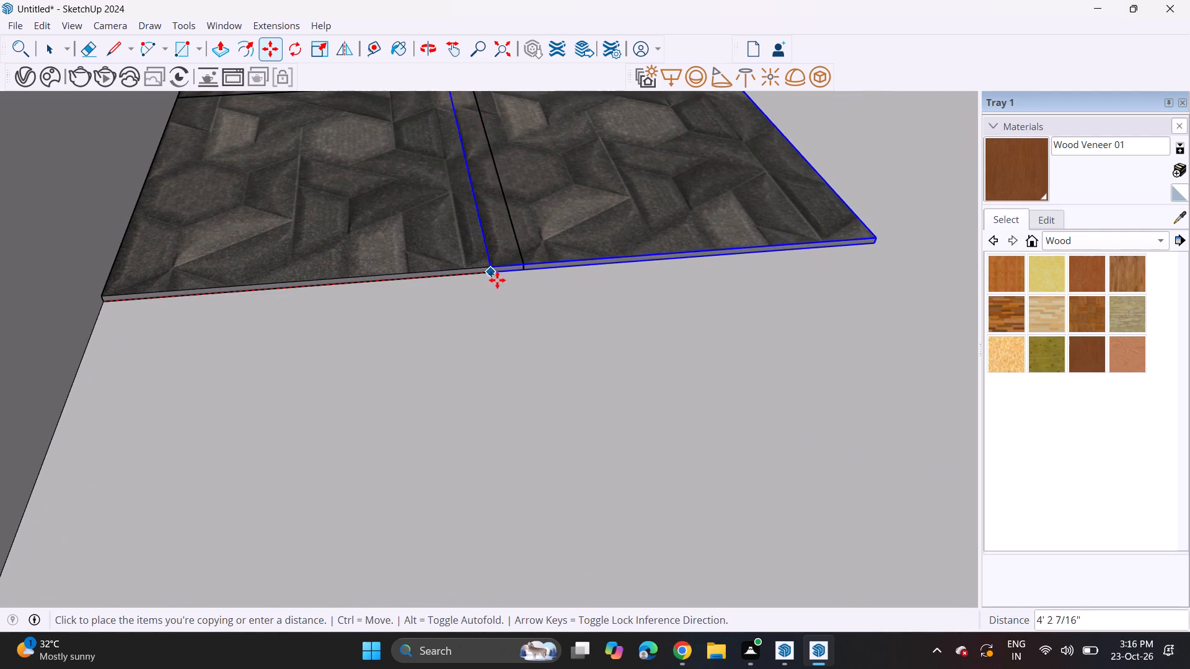
{"action": "left_click", "coordinate": [520, 272]}
{"action": "left_click", "coordinate": [527, 274]}
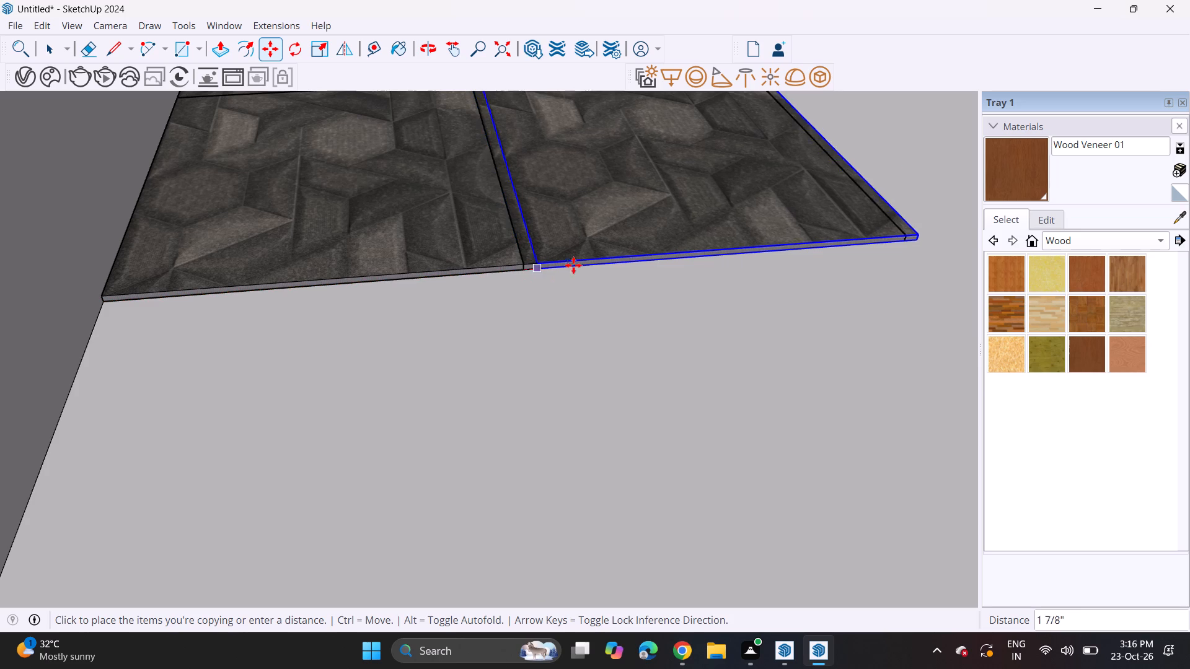
{"action": "middle_click_drag", "start_coordinate": [631, 256], "coordinate": [25, 295], "text": "shift"}
{"action": "scroll", "coordinate": [25, 295], "scroll_direction": "up", "scroll_amount": 1}
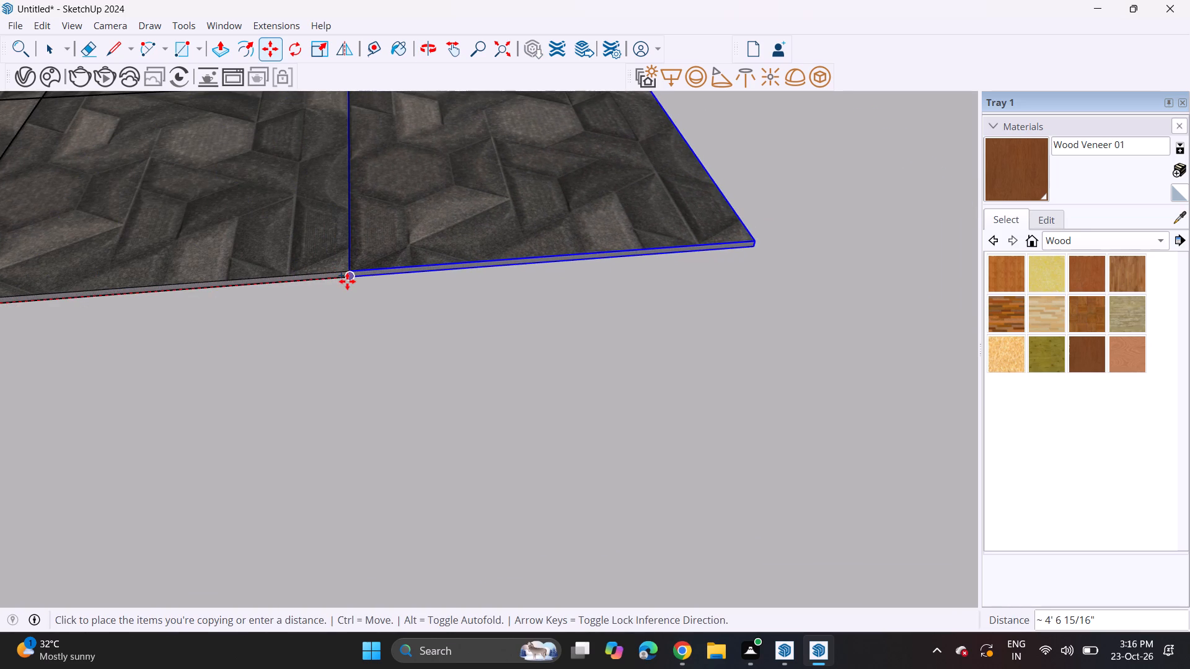
{"action": "left_click", "coordinate": [347, 281]}
Add two more edge-to-edge tile copies along the red axis, completing the sixth row up to the opposite ground edge.
{"action": "left_click", "coordinate": [353, 281]}
{"action": "middle_click_drag", "start_coordinate": [527, 253], "coordinate": [113, 295], "text": "shift"}
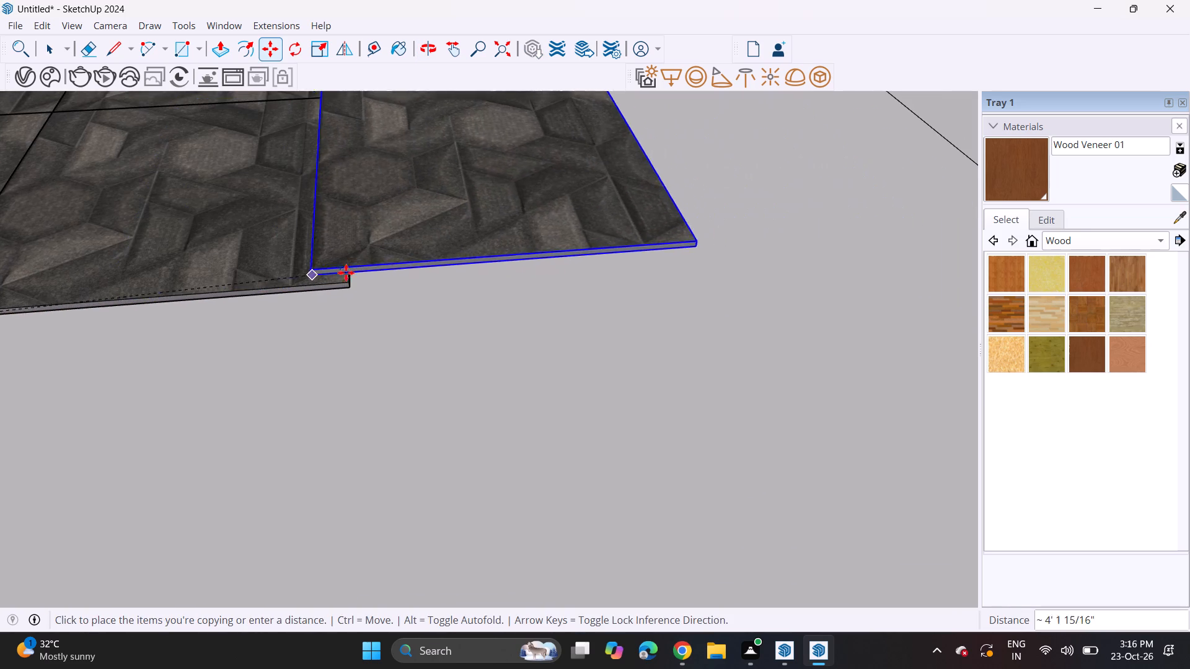
{"action": "left_click", "coordinate": [351, 289]}
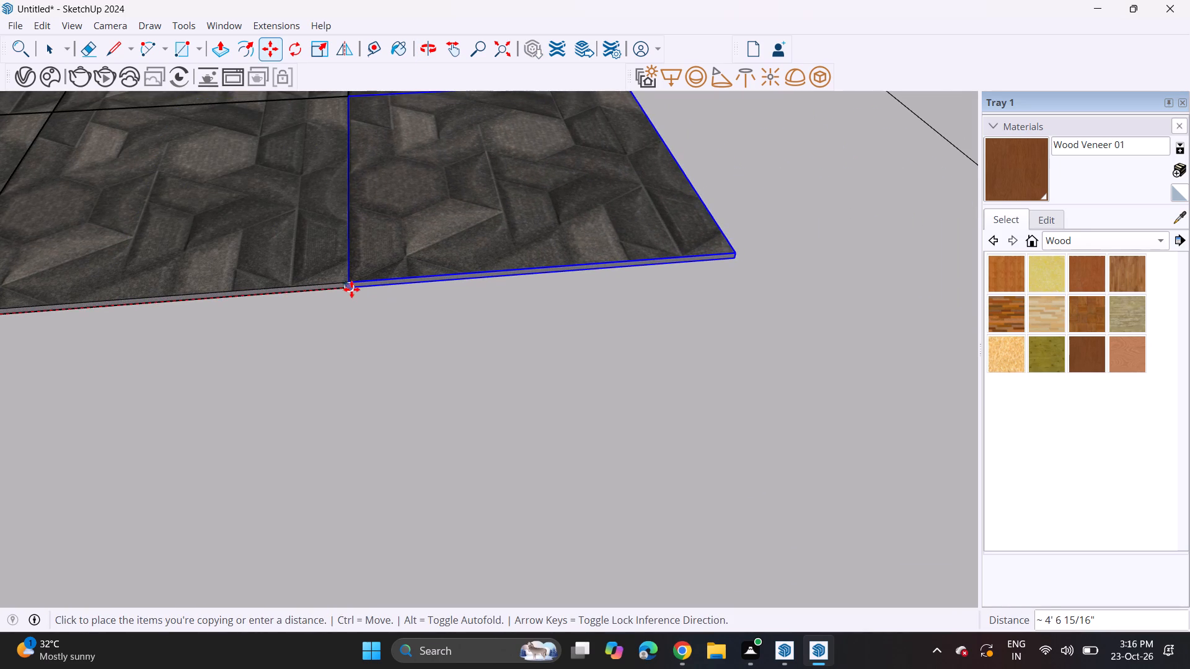
{"action": "left_click", "coordinate": [352, 290]}
{"action": "middle_click_drag", "start_coordinate": [498, 257], "coordinate": [88, 292], "text": "shift"}
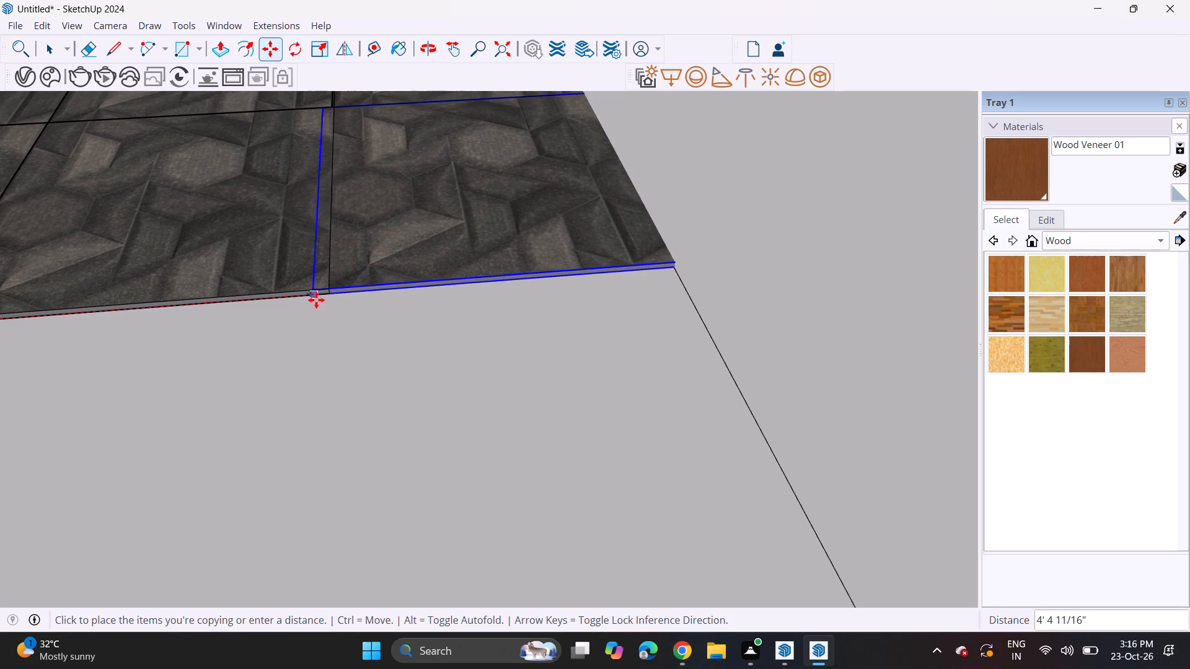
{"action": "left_click", "coordinate": [325, 297]}
Copy the sixth-row tile beside the entrance steps about 5' 2 1/4" outward along the green axis to start a seventh row.
{"action": "scroll", "coordinate": [319, 251], "scroll_direction": "down", "scroll_amount": 7}
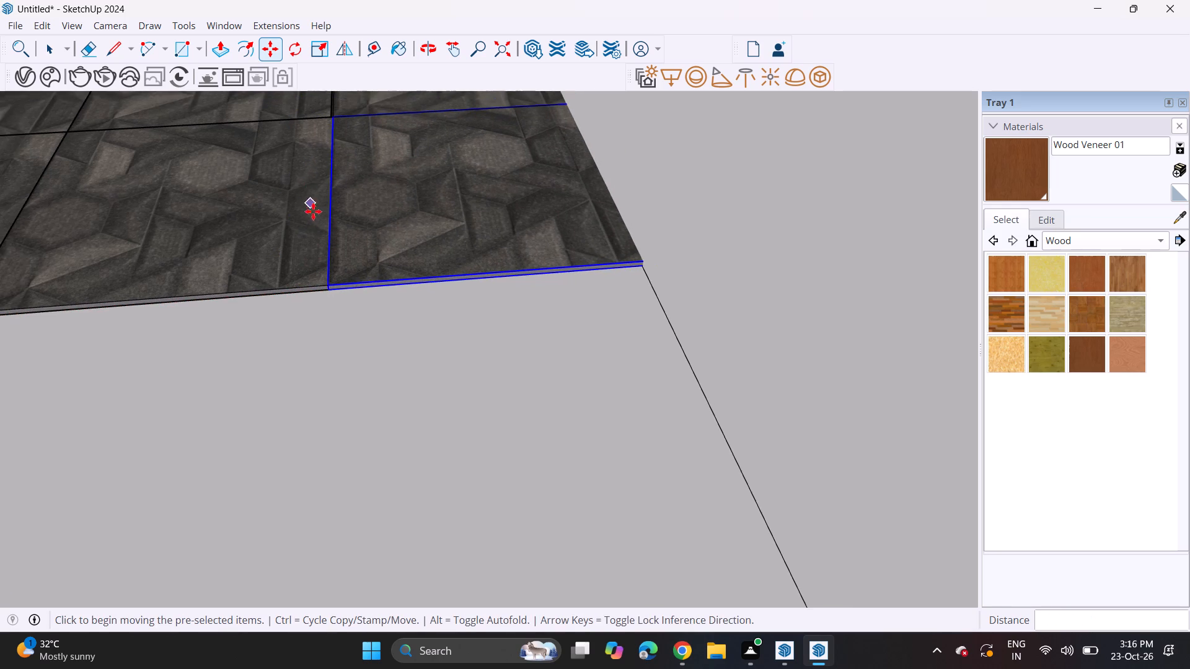
{"action": "scroll", "coordinate": [313, 211], "scroll_direction": "down", "scroll_amount": 6}
{"action": "middle_click_drag", "start_coordinate": [302, 232], "coordinate": [664, 154], "text": "shift"}
{"action": "scroll", "coordinate": [423, 213], "scroll_direction": "down", "scroll_amount": 6}
{"action": "middle_click_drag", "start_coordinate": [336, 212], "coordinate": [352, 212], "text": "shift"}
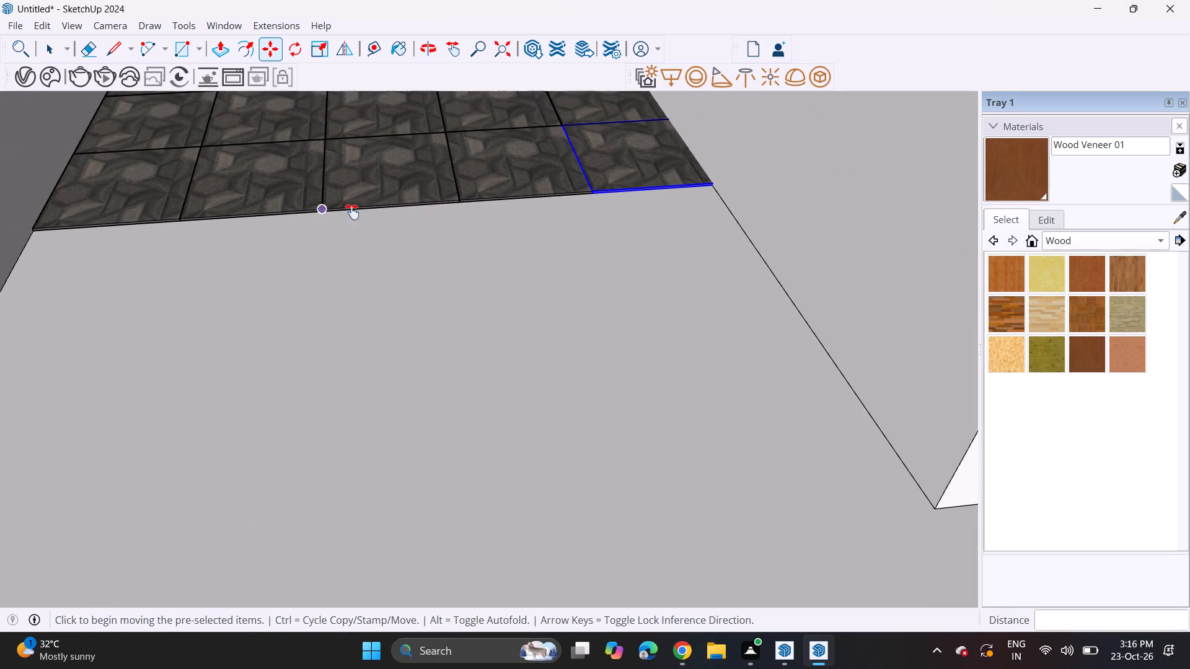
{"action": "middle_click_drag", "start_coordinate": [352, 212], "coordinate": [601, 187], "text": "shift"}
{"action": "key", "text": "space"}
{"action": "left_click", "coordinate": [382, 165]}
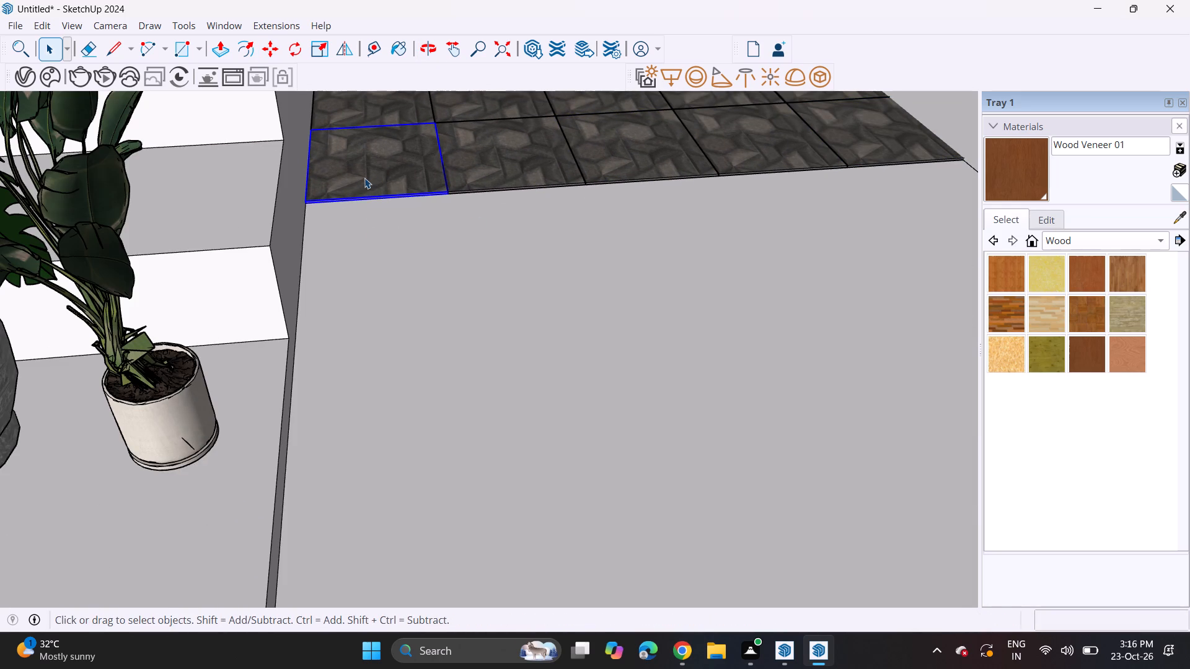
{"action": "scroll", "coordinate": [328, 198], "scroll_direction": "up", "scroll_amount": 7}
{"action": "scroll", "coordinate": [140, 123], "scroll_direction": "up", "scroll_amount": 4}
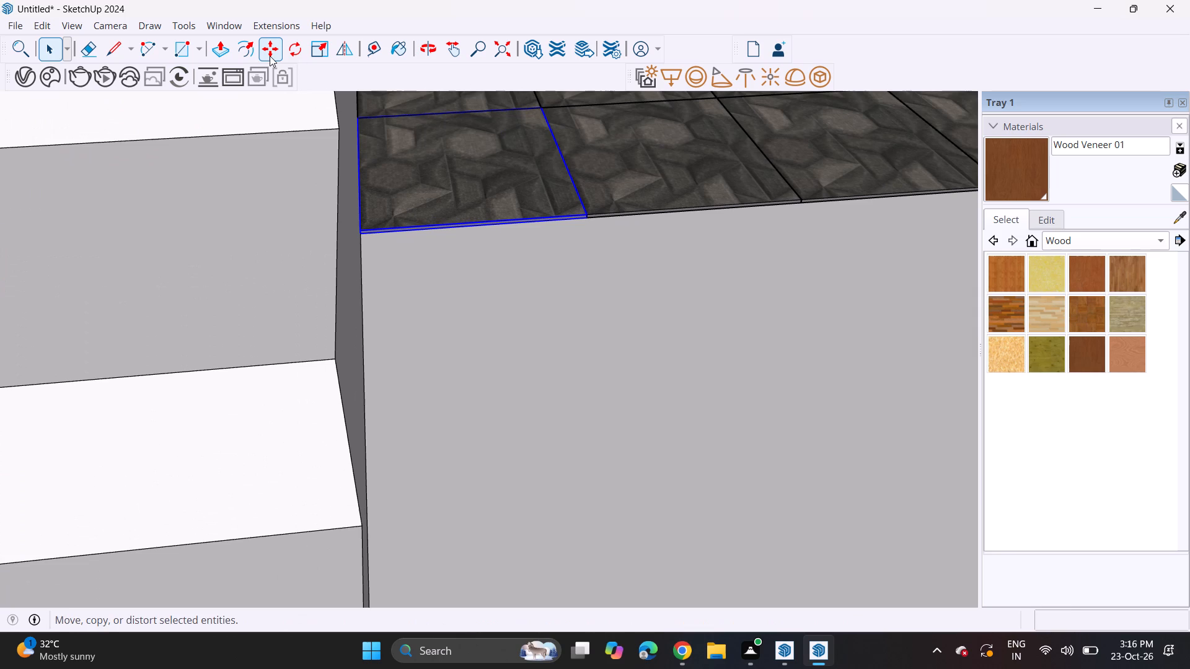
{"action": "left_click", "coordinate": [270, 56]}
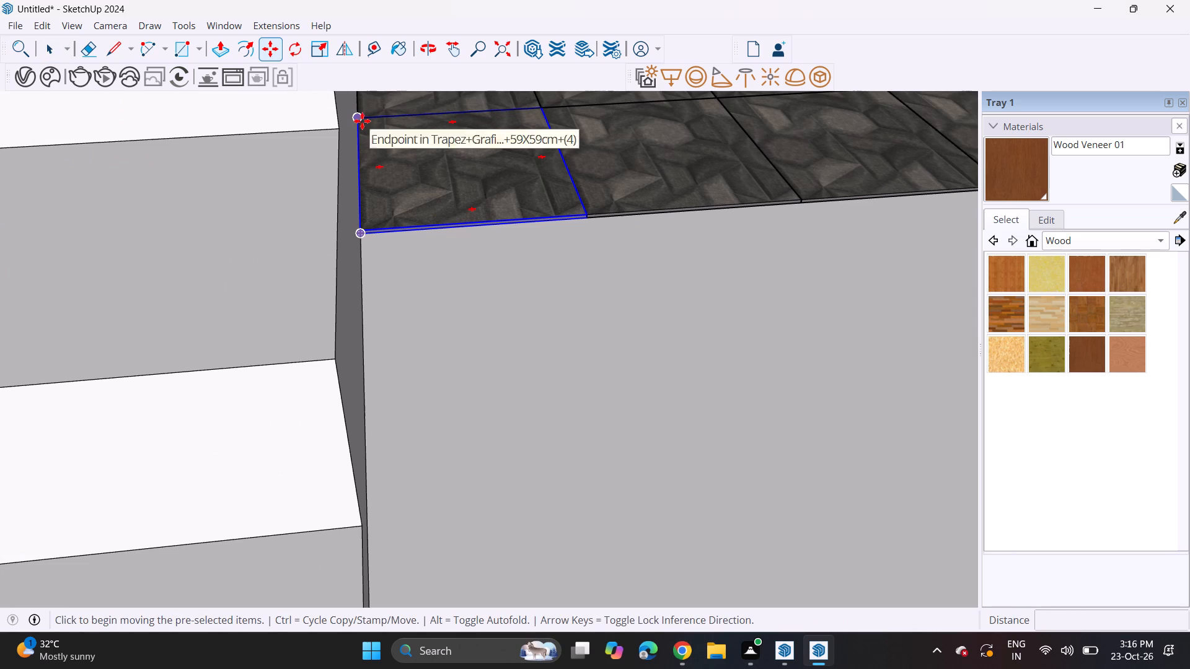
{"action": "left_click", "coordinate": [362, 121]}
{"action": "left_click", "coordinate": [365, 233]}
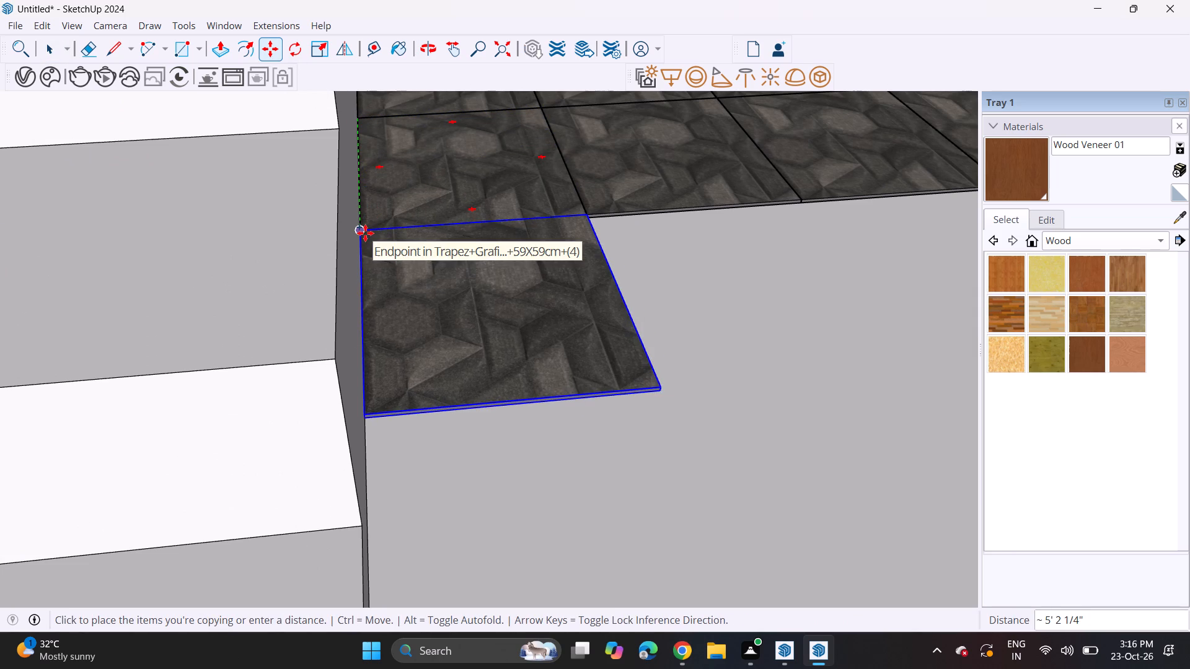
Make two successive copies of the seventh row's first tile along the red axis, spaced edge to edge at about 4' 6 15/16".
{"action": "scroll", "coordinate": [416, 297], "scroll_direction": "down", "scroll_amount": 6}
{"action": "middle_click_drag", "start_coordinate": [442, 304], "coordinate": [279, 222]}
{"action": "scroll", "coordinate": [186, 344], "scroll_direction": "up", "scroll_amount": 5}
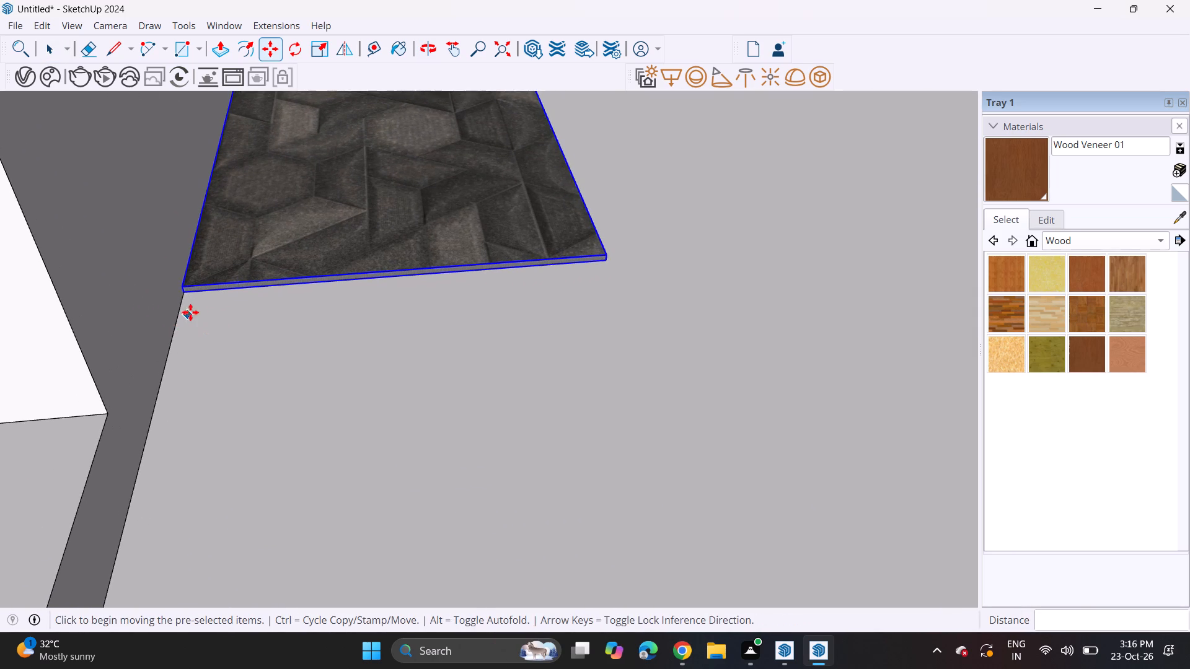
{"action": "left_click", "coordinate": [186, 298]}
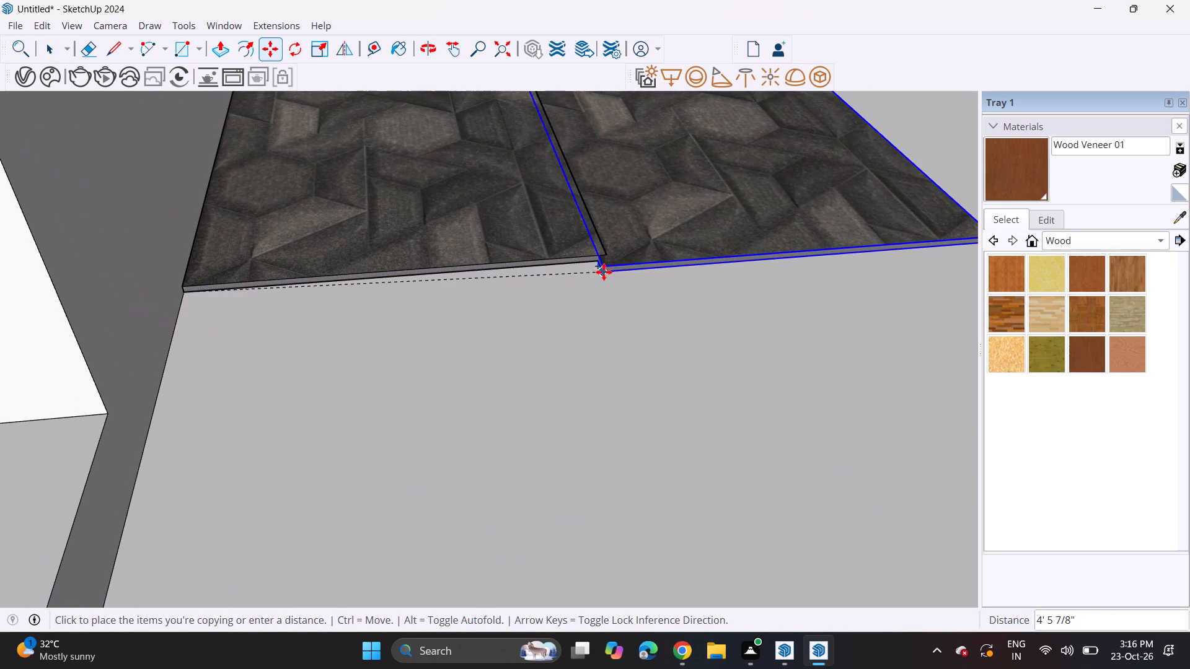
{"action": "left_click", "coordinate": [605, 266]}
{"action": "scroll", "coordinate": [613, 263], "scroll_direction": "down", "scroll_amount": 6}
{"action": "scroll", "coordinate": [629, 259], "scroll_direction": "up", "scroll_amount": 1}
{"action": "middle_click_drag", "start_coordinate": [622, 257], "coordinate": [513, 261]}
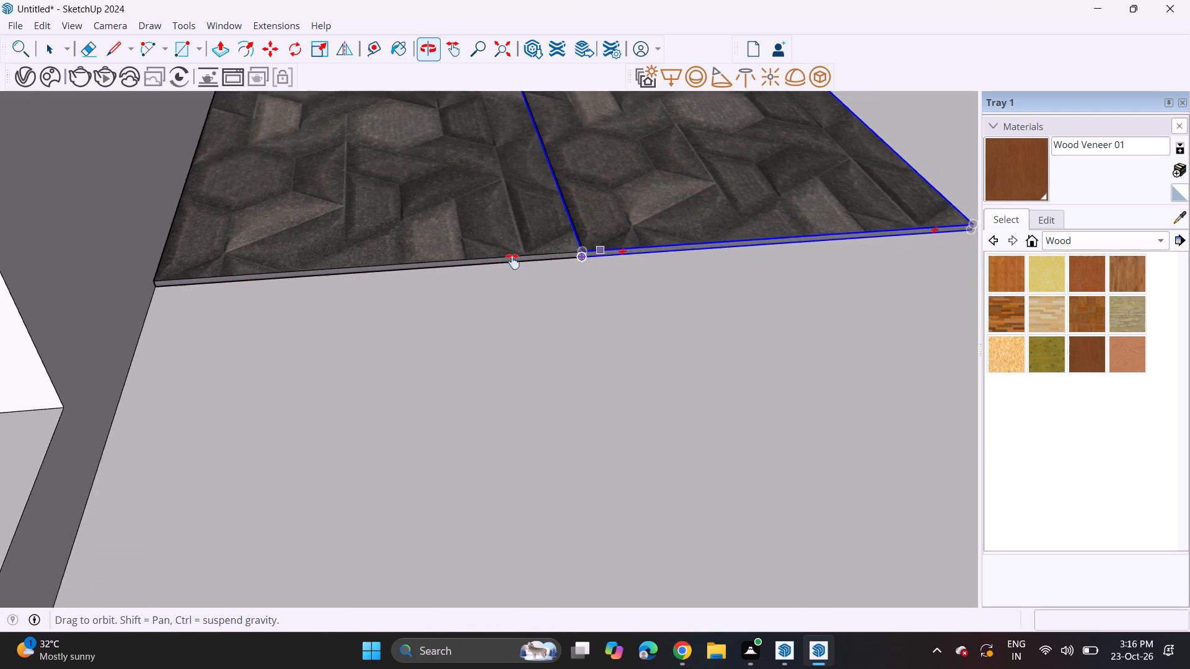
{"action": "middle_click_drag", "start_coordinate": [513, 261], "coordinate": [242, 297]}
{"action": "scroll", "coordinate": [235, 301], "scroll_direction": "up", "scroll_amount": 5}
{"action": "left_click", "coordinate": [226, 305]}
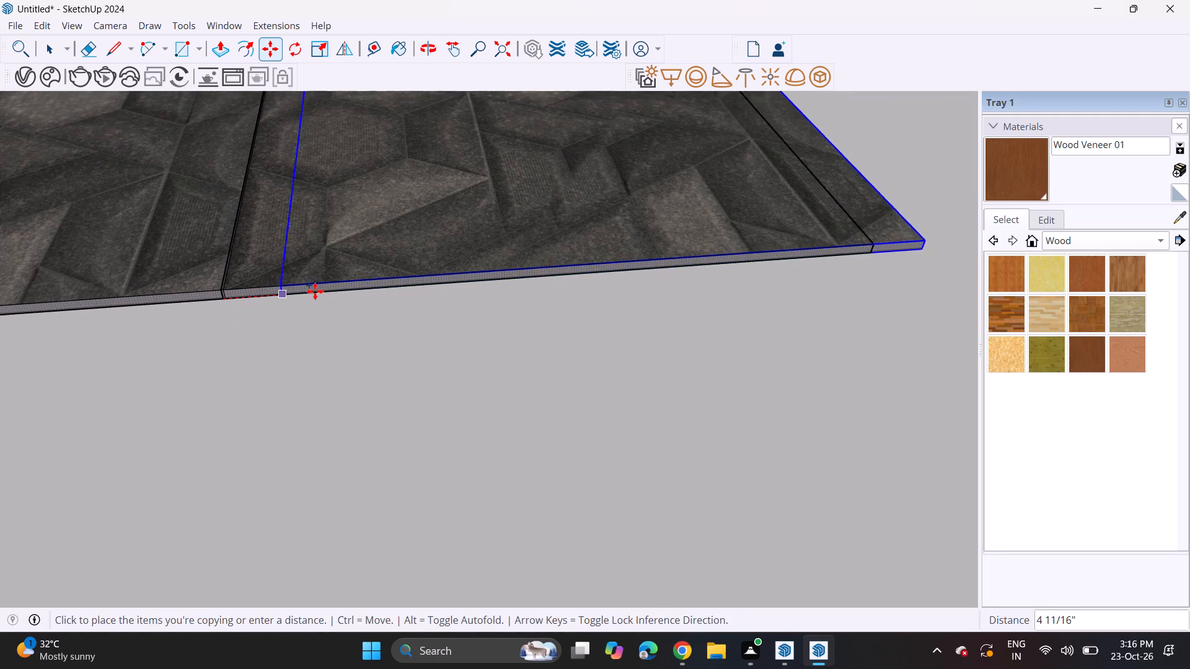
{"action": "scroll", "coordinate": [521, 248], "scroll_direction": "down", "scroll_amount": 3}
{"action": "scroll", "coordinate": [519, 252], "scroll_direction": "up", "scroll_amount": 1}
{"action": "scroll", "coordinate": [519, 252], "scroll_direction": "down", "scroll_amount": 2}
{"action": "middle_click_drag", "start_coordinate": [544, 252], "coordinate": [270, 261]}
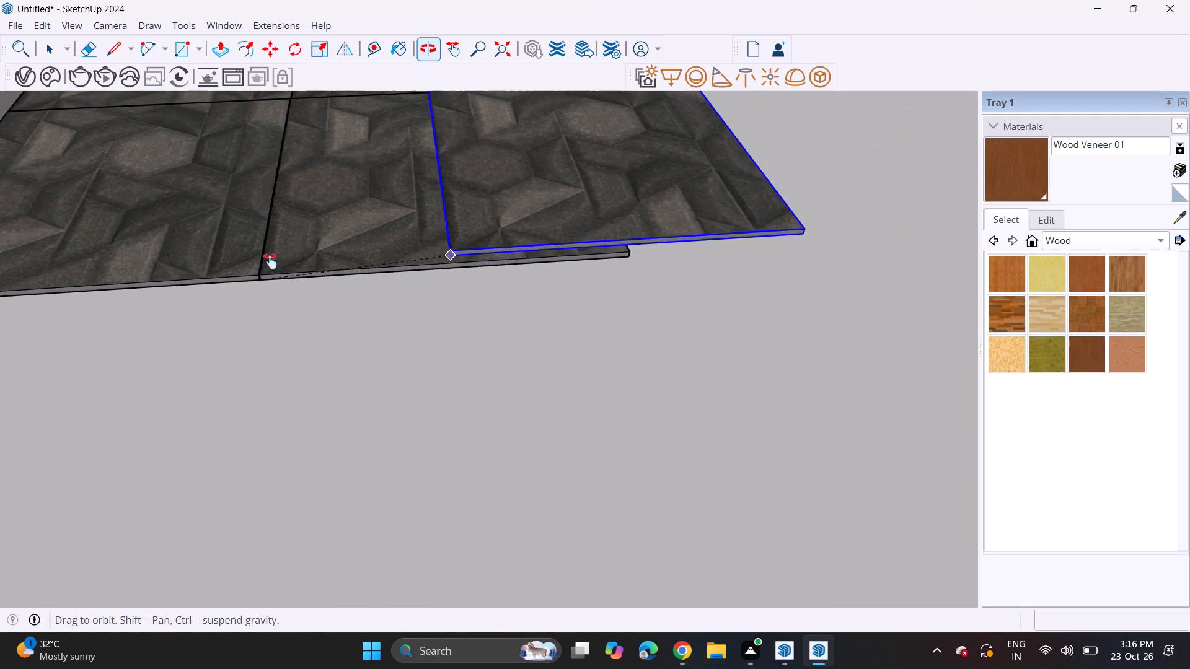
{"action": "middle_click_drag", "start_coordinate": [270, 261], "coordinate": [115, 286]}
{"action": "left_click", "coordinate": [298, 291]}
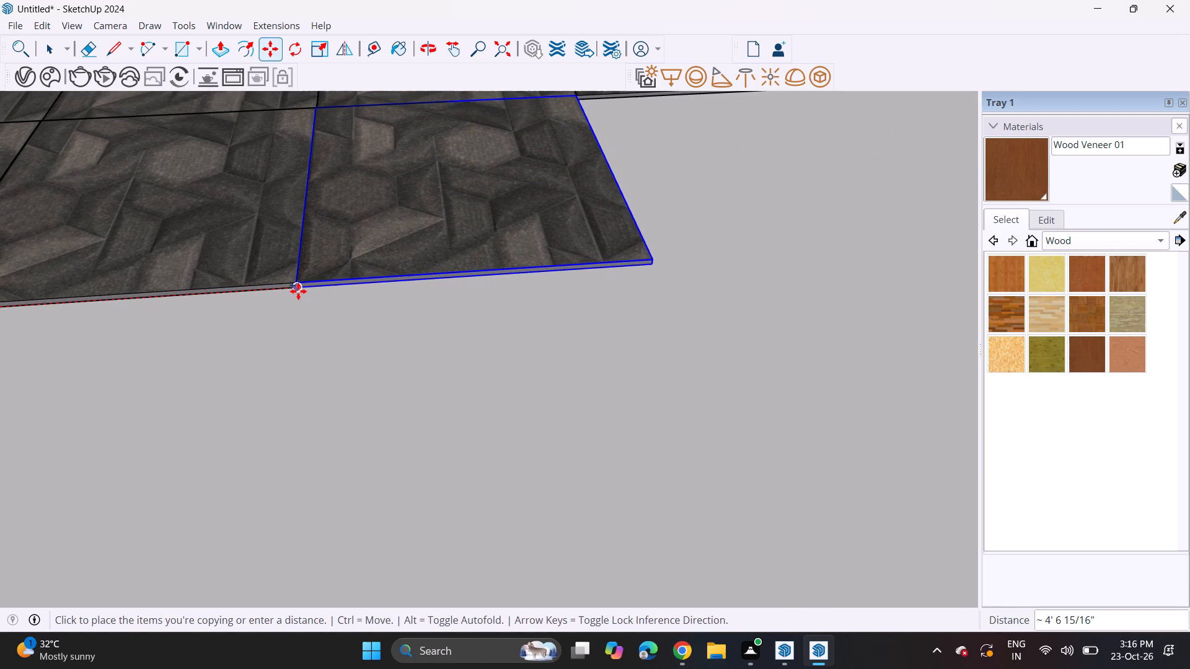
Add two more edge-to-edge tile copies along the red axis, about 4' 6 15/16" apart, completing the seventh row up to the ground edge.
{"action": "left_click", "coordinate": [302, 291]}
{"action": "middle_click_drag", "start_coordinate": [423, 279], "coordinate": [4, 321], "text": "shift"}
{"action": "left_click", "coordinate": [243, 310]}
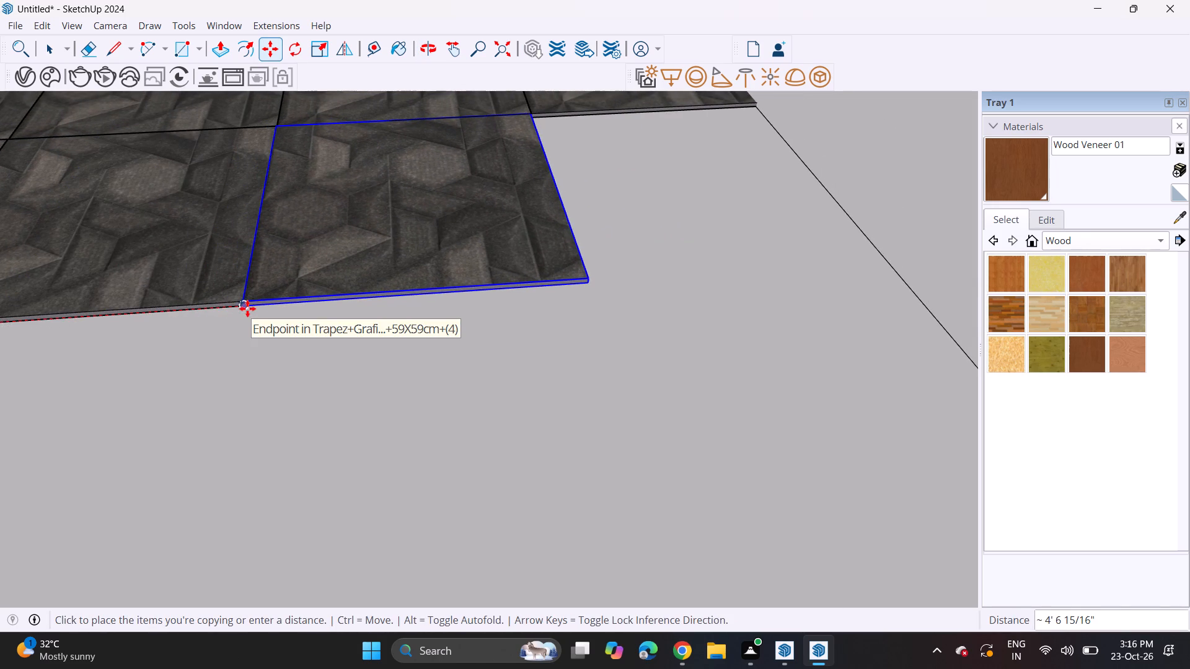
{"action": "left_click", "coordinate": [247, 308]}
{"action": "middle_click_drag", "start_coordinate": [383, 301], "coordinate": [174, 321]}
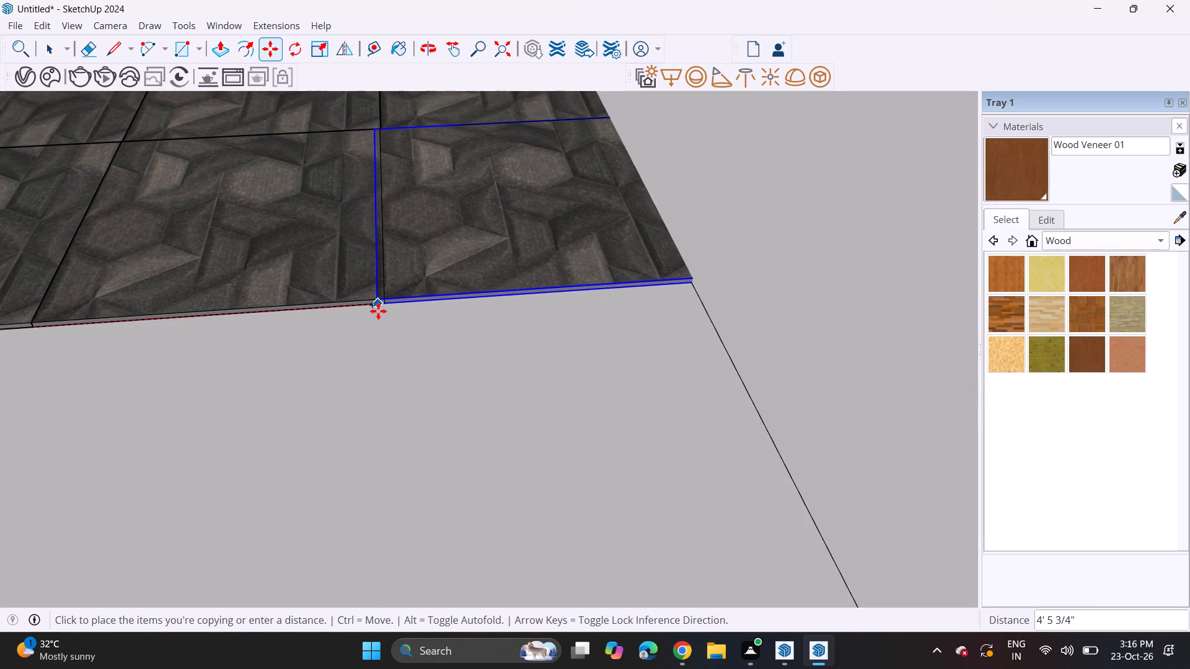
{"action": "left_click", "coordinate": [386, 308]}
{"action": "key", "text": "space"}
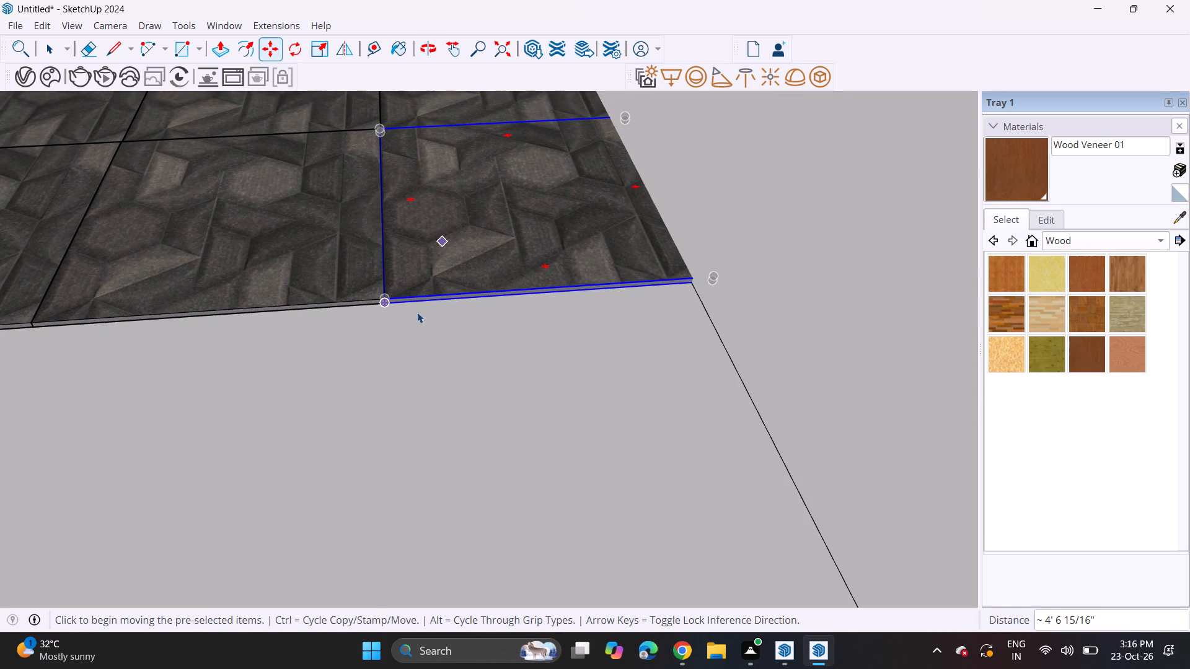
Review the tiled carport floor and the unpaved driveway from the front of the house.
{"action": "left_click", "coordinate": [397, 345]}
{"action": "scroll", "coordinate": [343, 289], "scroll_direction": "down", "scroll_amount": 4}
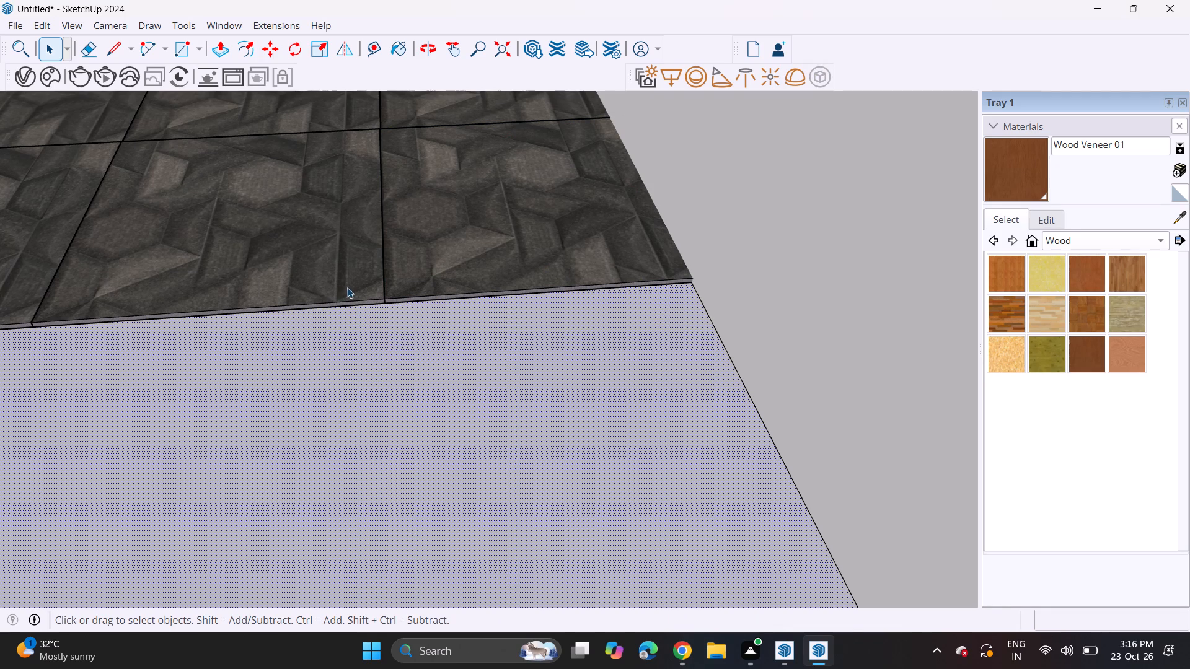
{"action": "scroll", "coordinate": [336, 267], "scroll_direction": "down", "scroll_amount": 8}
{"action": "middle_click_drag", "start_coordinate": [236, 282], "coordinate": [357, 273]}
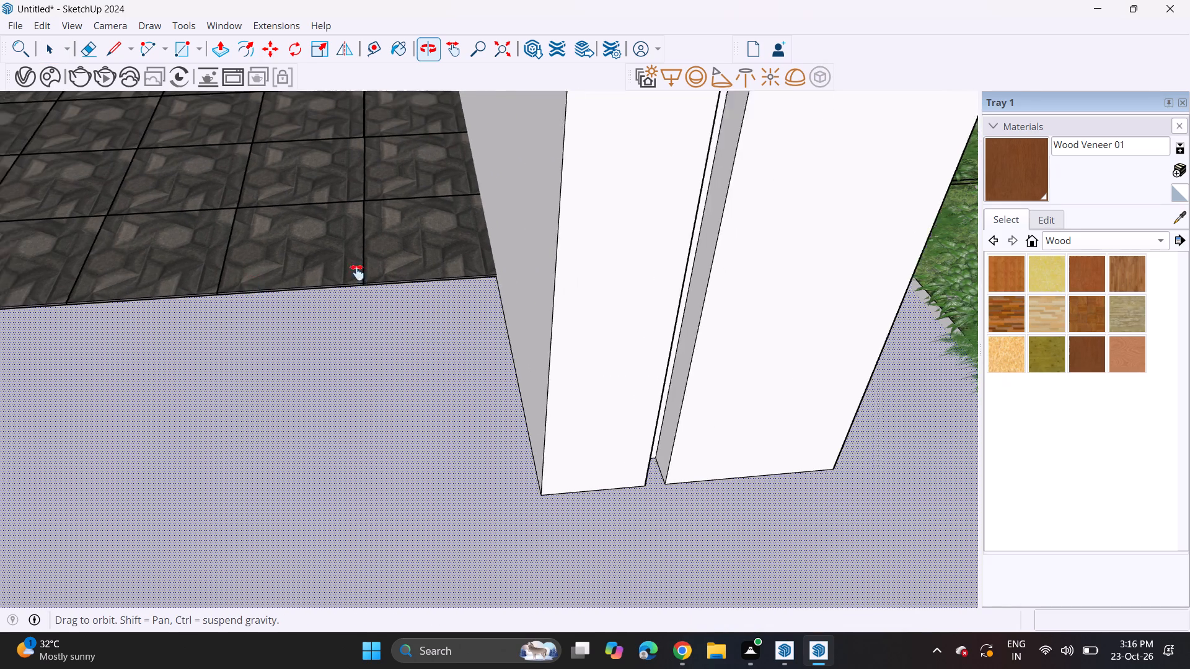
{"action": "middle_click_drag", "start_coordinate": [357, 273], "coordinate": [637, 279]}
{"action": "scroll", "coordinate": [635, 272], "scroll_direction": "up", "scroll_amount": 1}
{"action": "scroll", "coordinate": [543, 243], "scroll_direction": "down", "scroll_amount": 2}
{"action": "scroll", "coordinate": [541, 243], "scroll_direction": "up", "scroll_amount": 1}
{"action": "scroll", "coordinate": [540, 243], "scroll_direction": "down", "scroll_amount": 7}
{"action": "middle_click_drag", "start_coordinate": [493, 292], "coordinate": [489, 234]}
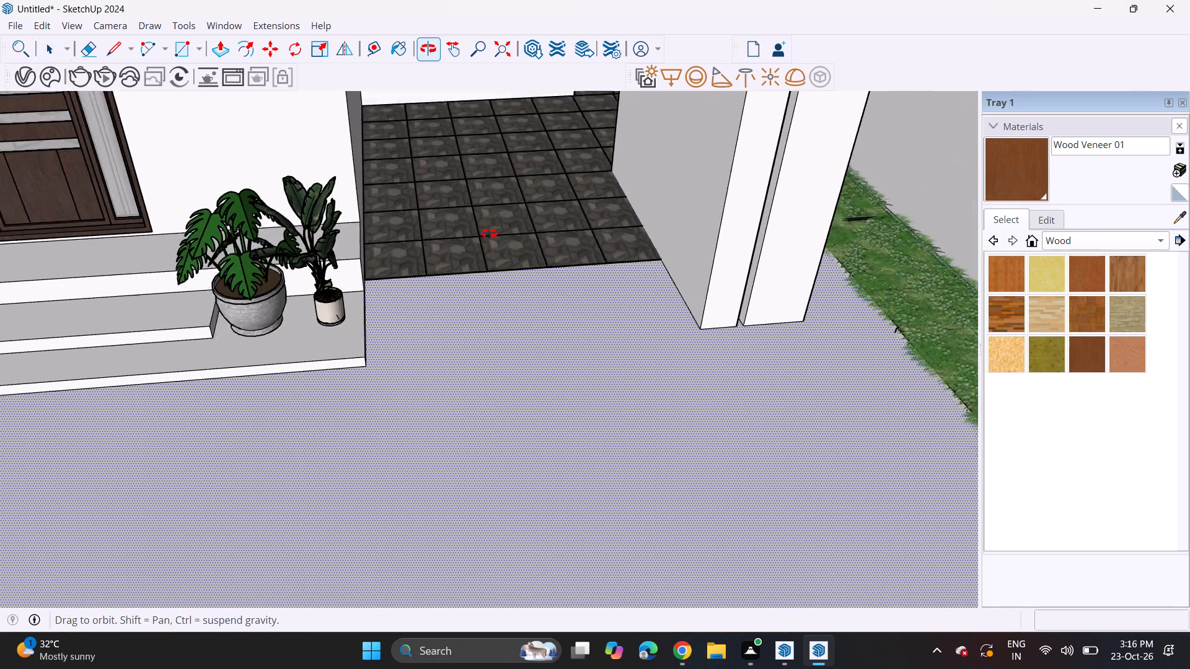
{"action": "middle_click_drag", "start_coordinate": [489, 234], "coordinate": [490, 199]}
{"action": "scroll", "coordinate": [490, 196], "scroll_direction": "down", "scroll_amount": 9}
{"action": "middle_click_drag", "start_coordinate": [465, 205], "coordinate": [584, 281], "text": "shift"}
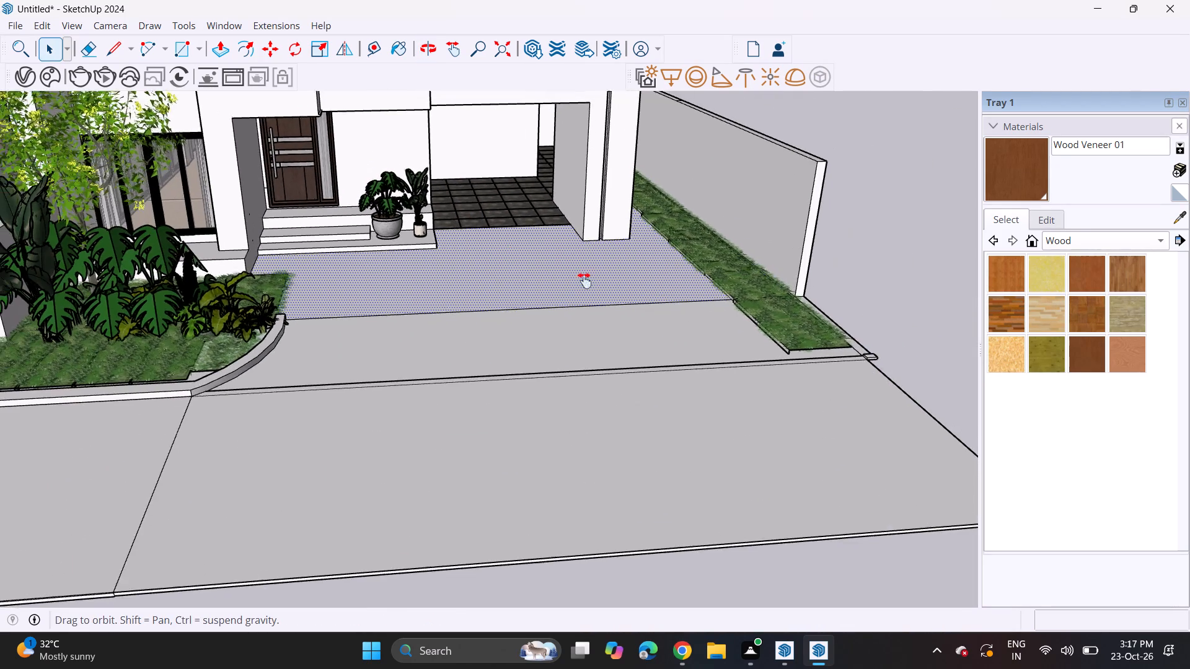
{"action": "middle_click_drag", "start_coordinate": [584, 281], "coordinate": [627, 319], "text": "shift"}
{"action": "scroll", "coordinate": [627, 318], "scroll_direction": "down", "scroll_amount": 1, "text": "shift"}
{"action": "middle_click_drag", "start_coordinate": [615, 294], "coordinate": [582, 225]}
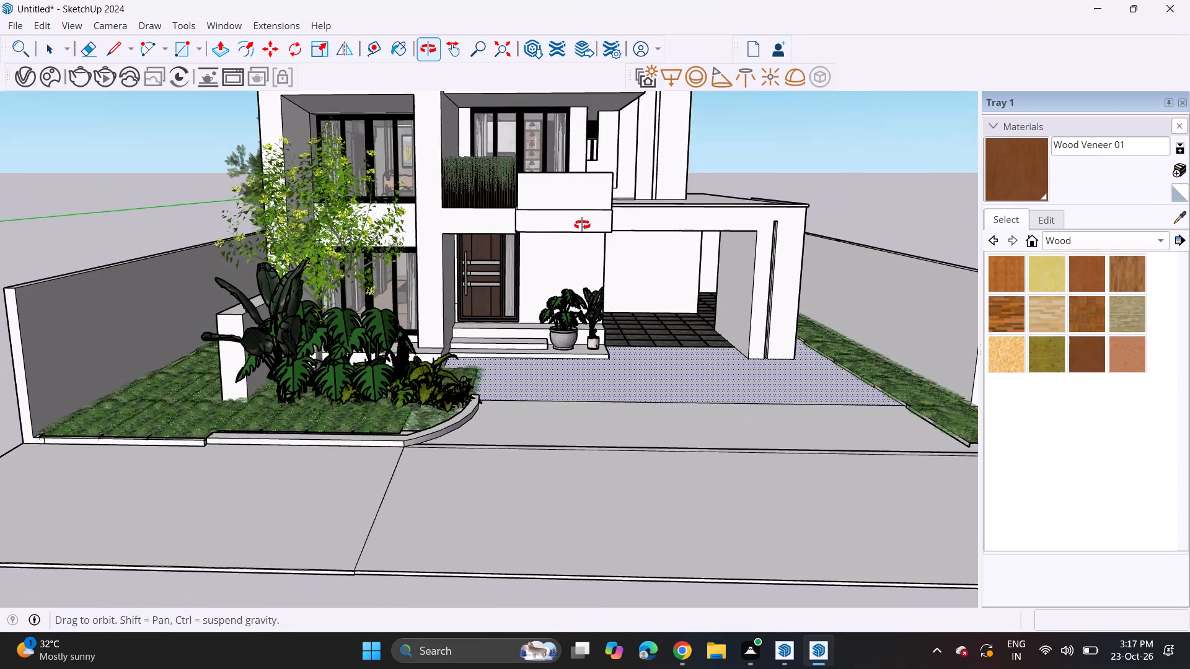
{"action": "middle_click_drag", "start_coordinate": [582, 225], "coordinate": [583, 225]}
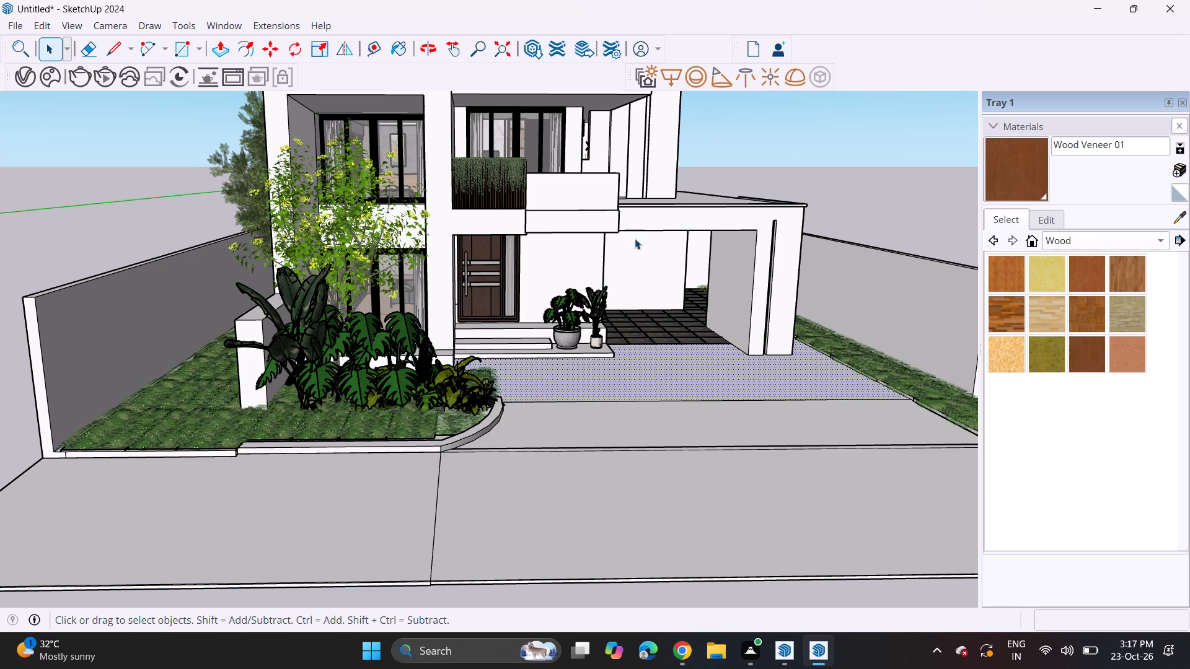
{"action": "middle_click_drag", "start_coordinate": [624, 326], "coordinate": [618, 429]}
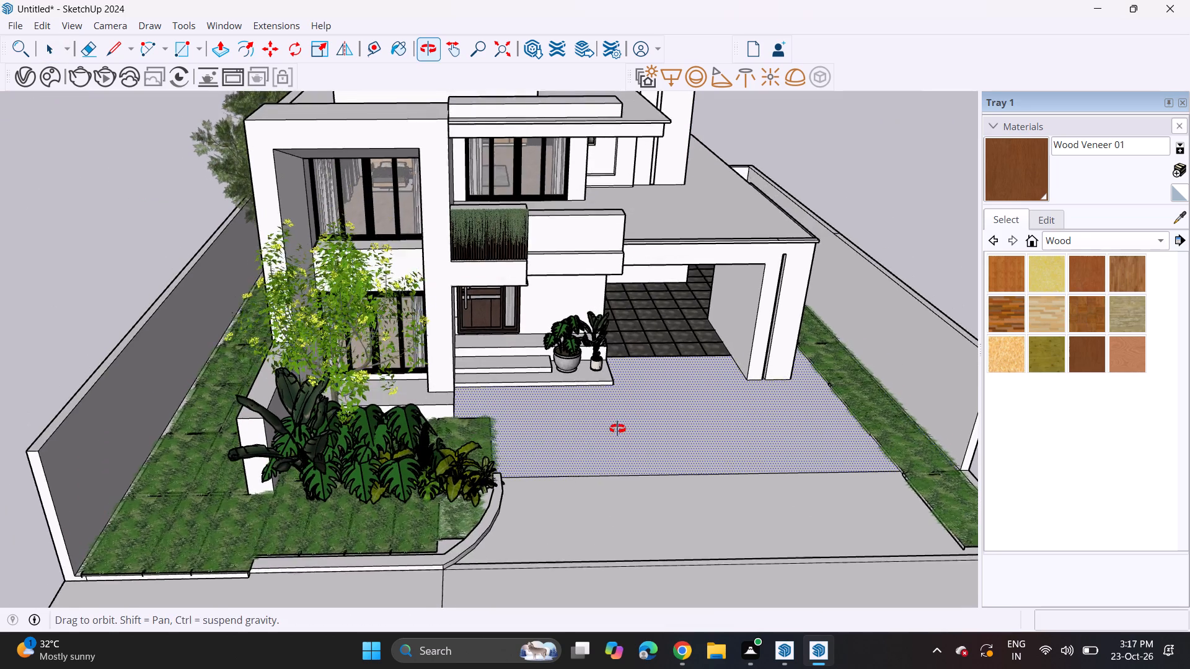
Delete the five stone tiles of the seventh row, starting beside the entrance steps.
{"action": "scroll", "coordinate": [705, 391], "scroll_direction": "up", "scroll_amount": 8}
{"action": "scroll", "coordinate": [622, 343], "scroll_direction": "up", "scroll_amount": 7}
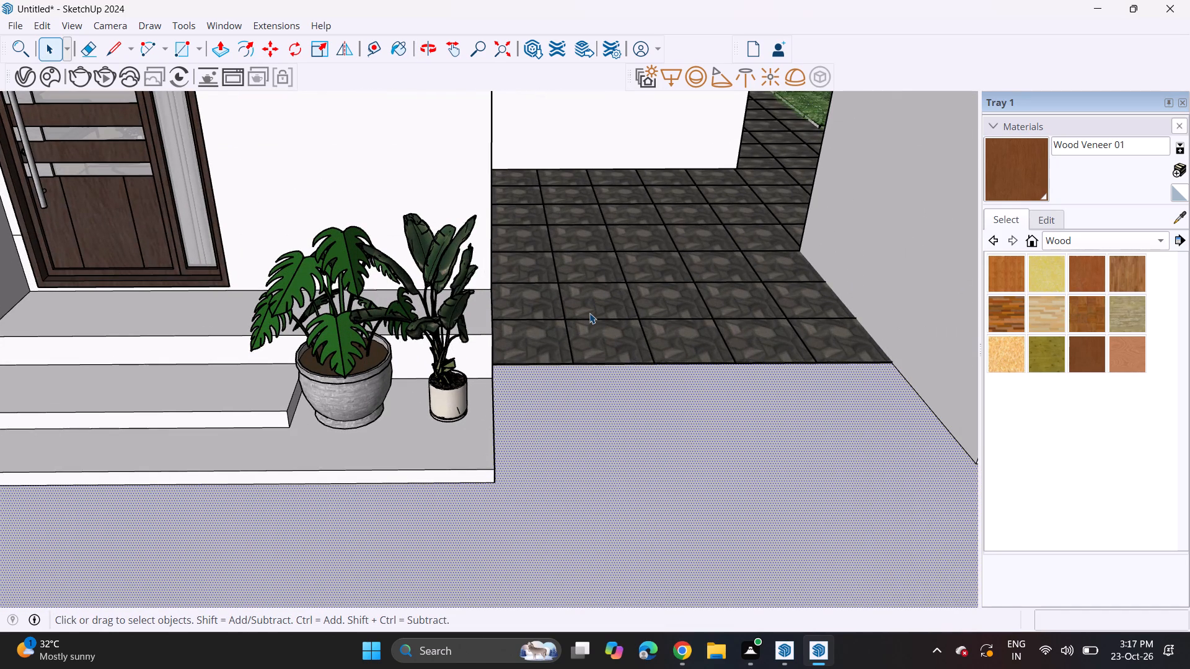
{"action": "scroll", "coordinate": [606, 312], "scroll_direction": "up", "scroll_amount": 3}
{"action": "left_click", "coordinate": [508, 351]}
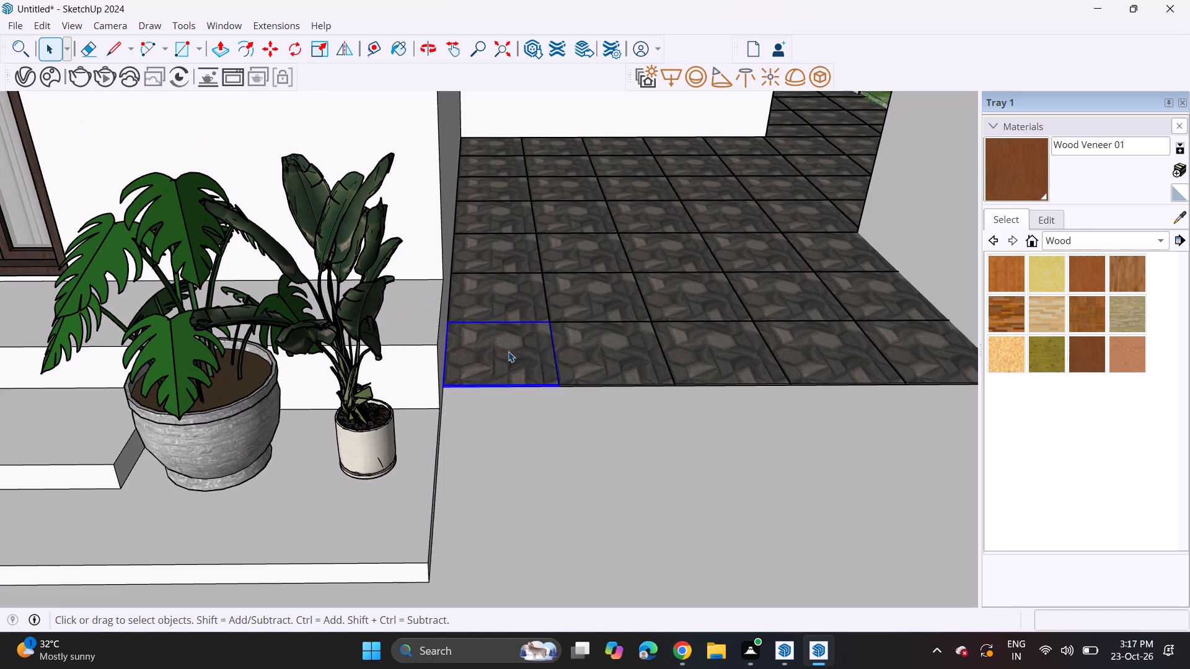
{"action": "key", "text": "Delete"}
{"action": "left_click", "coordinate": [620, 366]}
{"action": "key", "text": "Delete"}
{"action": "left_click", "coordinate": [676, 343]}
{"action": "key", "text": "Delete"}
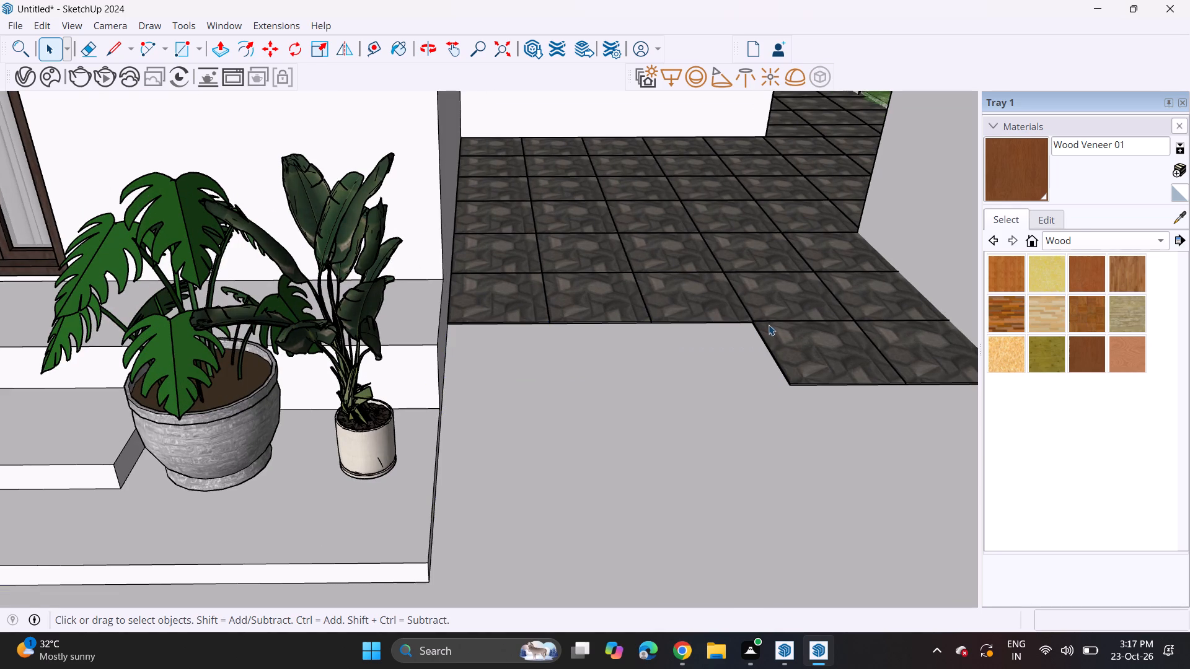
{"action": "left_click", "coordinate": [781, 331]}
{"action": "key", "text": "Delete"}
{"action": "left_click", "coordinate": [895, 331]}
{"action": "key", "text": "Delete"}
Delete the five stone tiles of the sixth row on the carport floor.
{"action": "left_click", "coordinate": [853, 295]}
{"action": "key", "text": "Delete"}
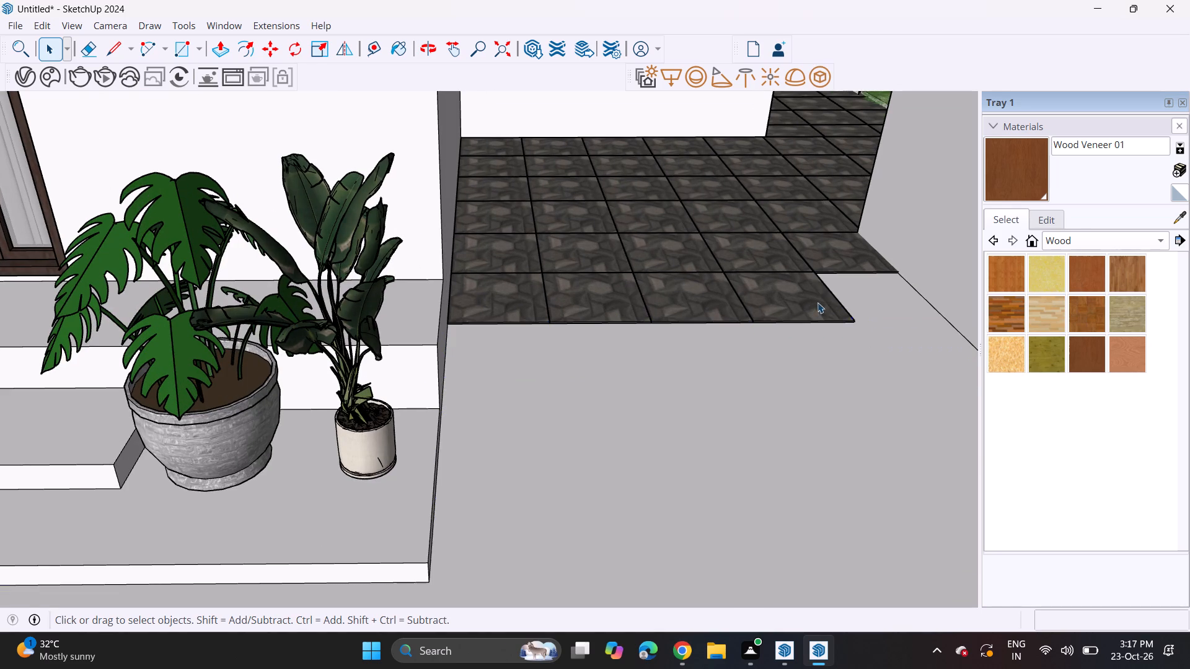
{"action": "left_click", "coordinate": [805, 307]}
{"action": "left_click", "coordinate": [725, 313]}
{"action": "key", "text": "Delete"}
{"action": "left_click", "coordinate": [609, 323]}
{"action": "key", "text": "Delete"}
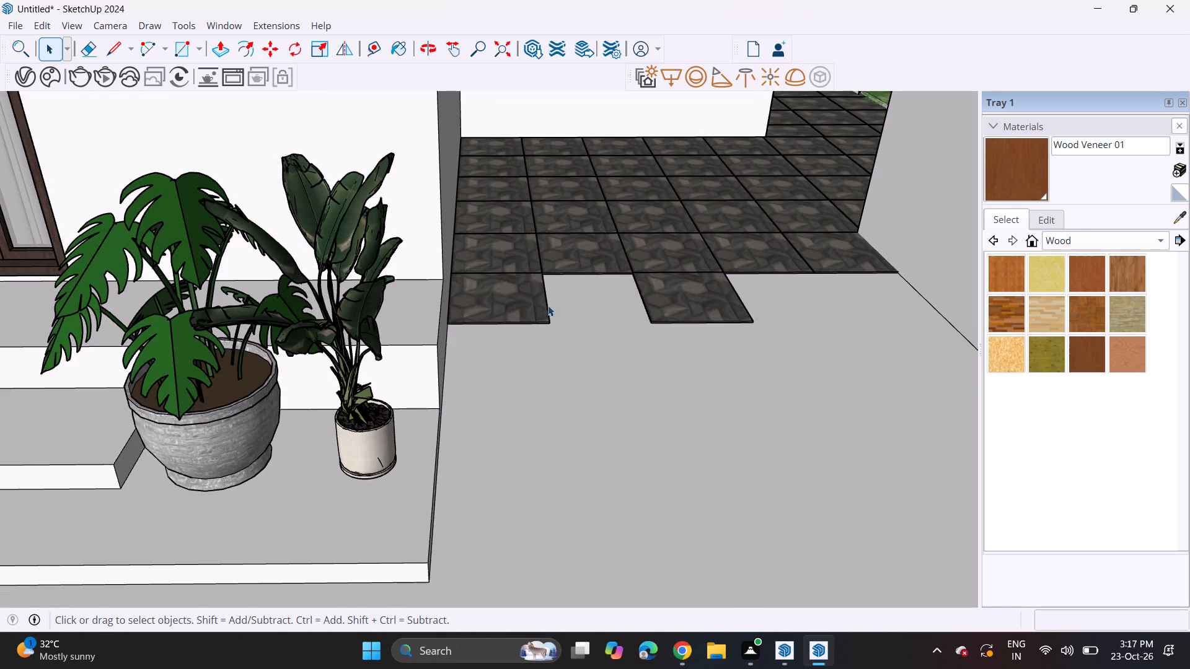
{"action": "left_click", "coordinate": [535, 310]}
{"action": "key", "text": "Delete"}
{"action": "left_click", "coordinate": [685, 305]}
{"action": "key", "text": "Delete"}
Delete the fifth row's second tile and the whole column of tiles nearest the entrance wall.
{"action": "left_click", "coordinate": [679, 250]}
{"action": "left_click", "coordinate": [589, 245]}
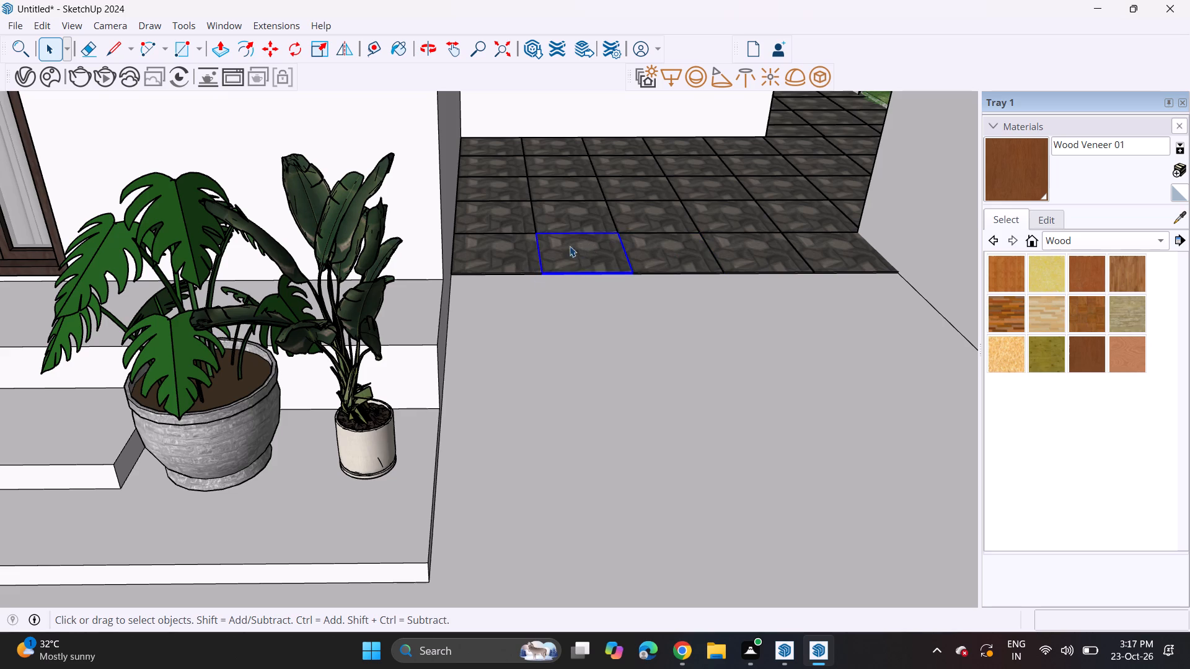
{"action": "key", "text": "Delete"}
{"action": "left_click", "coordinate": [522, 253]}
{"action": "key", "text": "Delete"}
{"action": "left_click", "coordinate": [513, 218]}
{"action": "left_click", "coordinate": [506, 188]}
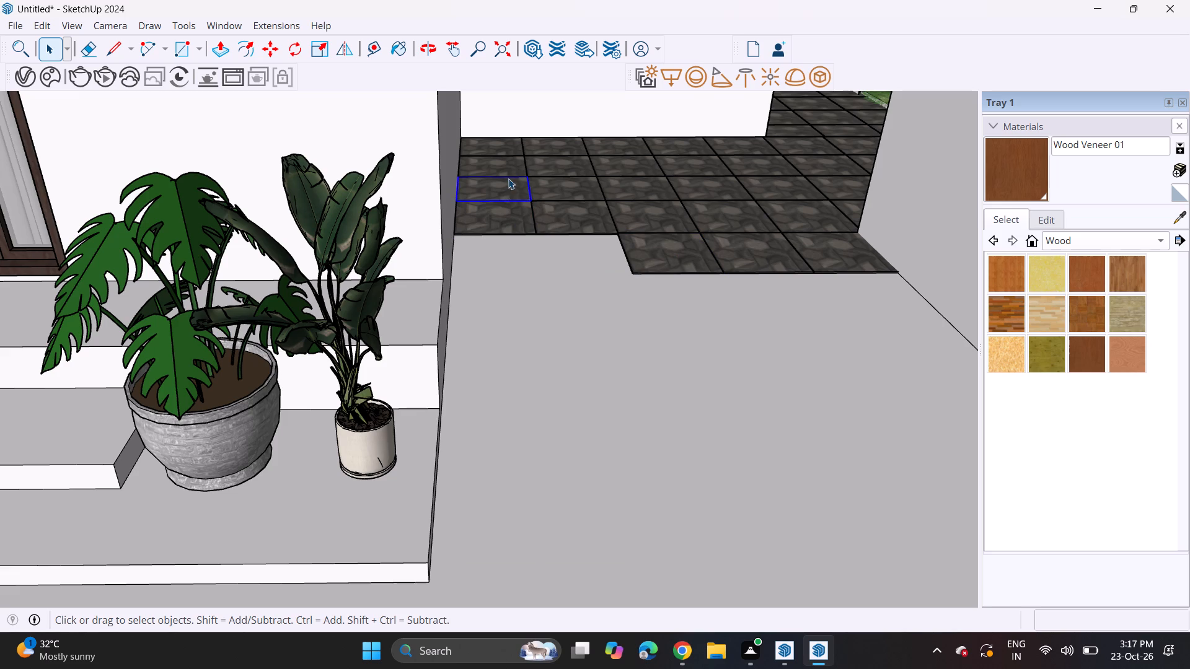
{"action": "key", "text": "Delete"}
{"action": "left_click", "coordinate": [508, 178]}
{"action": "key", "text": "Delete"}
{"action": "left_click", "coordinate": [501, 155]}
{"action": "key", "text": "Delete"}
{"action": "left_click", "coordinate": [500, 219]}
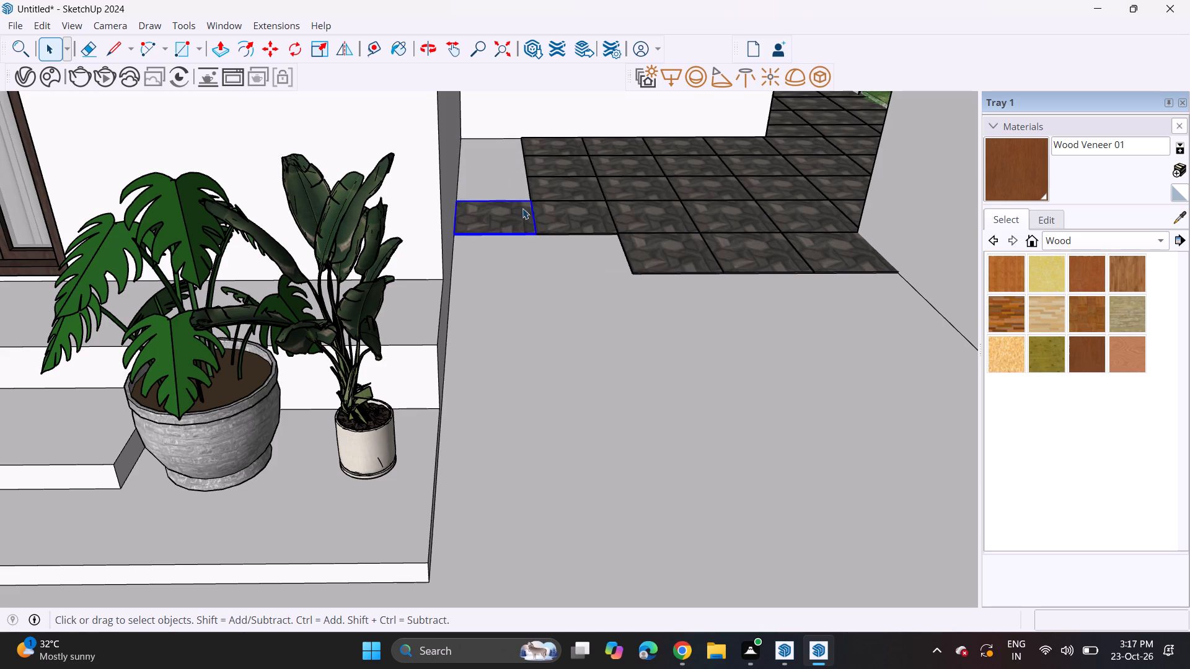
{"action": "key", "text": "Delete"}
Delete the remaining four tiles of the second column from the entrance wall.
{"action": "left_click", "coordinate": [548, 212]}
{"action": "key", "text": "Delete"}
{"action": "left_click", "coordinate": [553, 185]}
{"action": "key", "text": "Delete"}
{"action": "left_click", "coordinate": [553, 167]}
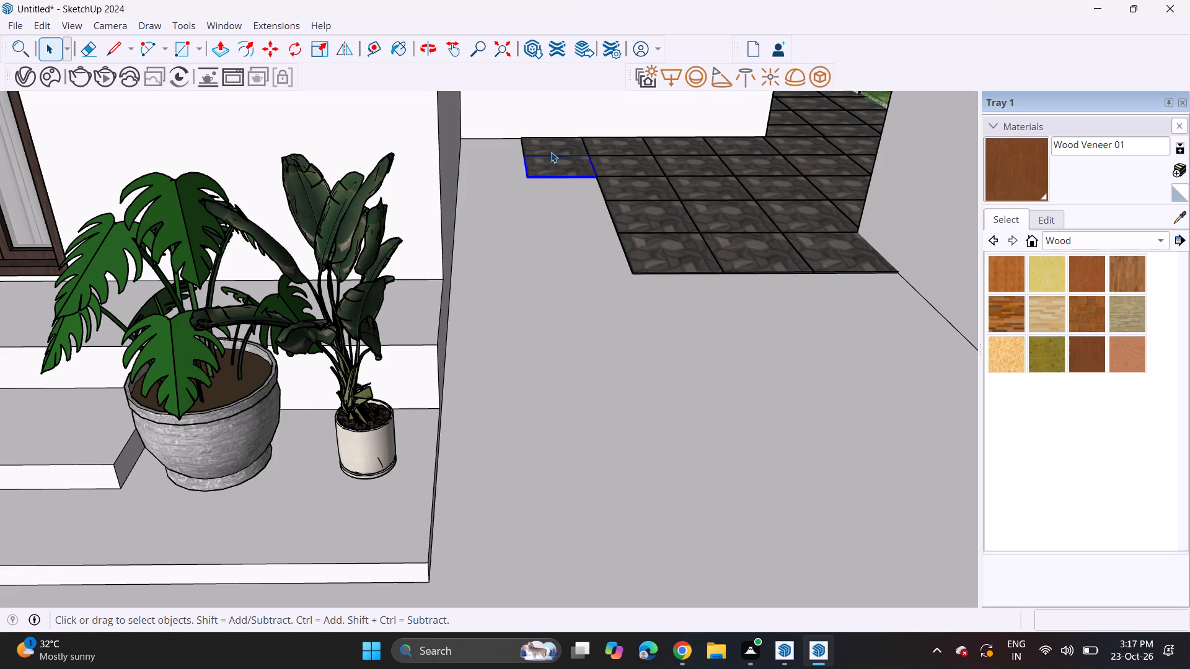
{"action": "left_click", "coordinate": [551, 152]}
{"action": "key", "text": "Delete"}
{"action": "left_click", "coordinate": [566, 178]}
{"action": "key", "text": "Delete"}
Delete the five tiles of the third column from the entrance wall.
{"action": "left_click", "coordinate": [644, 229]}
{"action": "key", "text": "Delete"}
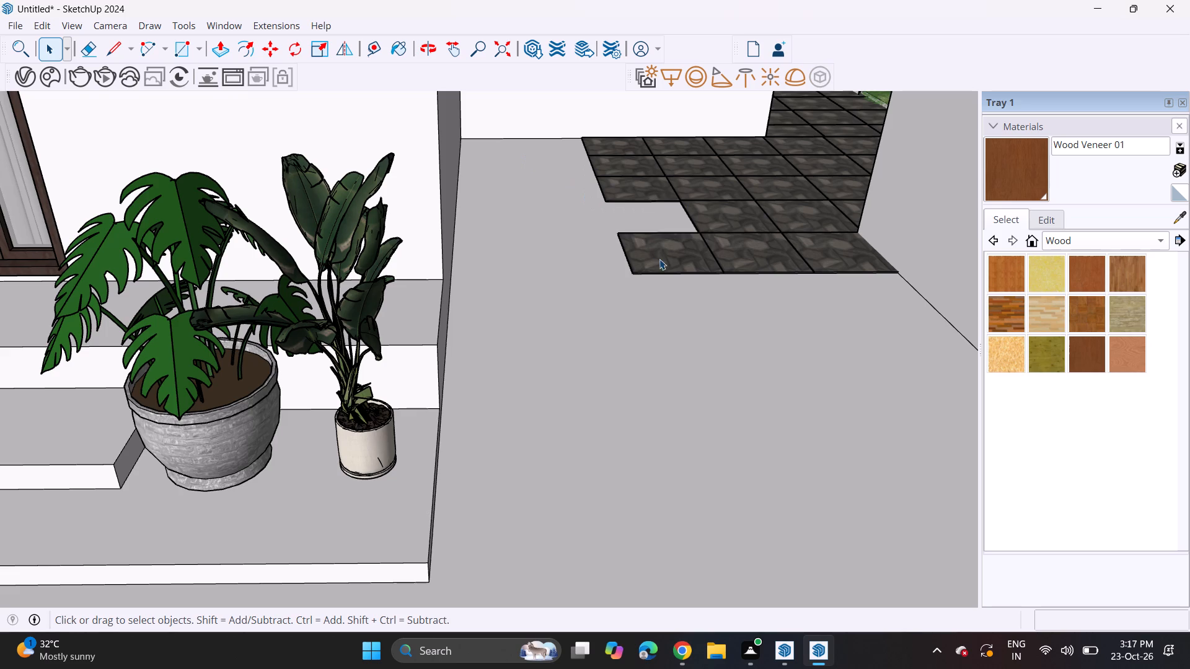
{"action": "left_click", "coordinate": [660, 259]}
{"action": "key", "text": "Delete"}
{"action": "left_click", "coordinate": [642, 183]}
{"action": "key", "text": "Delete"}
{"action": "left_click", "coordinate": [637, 164]}
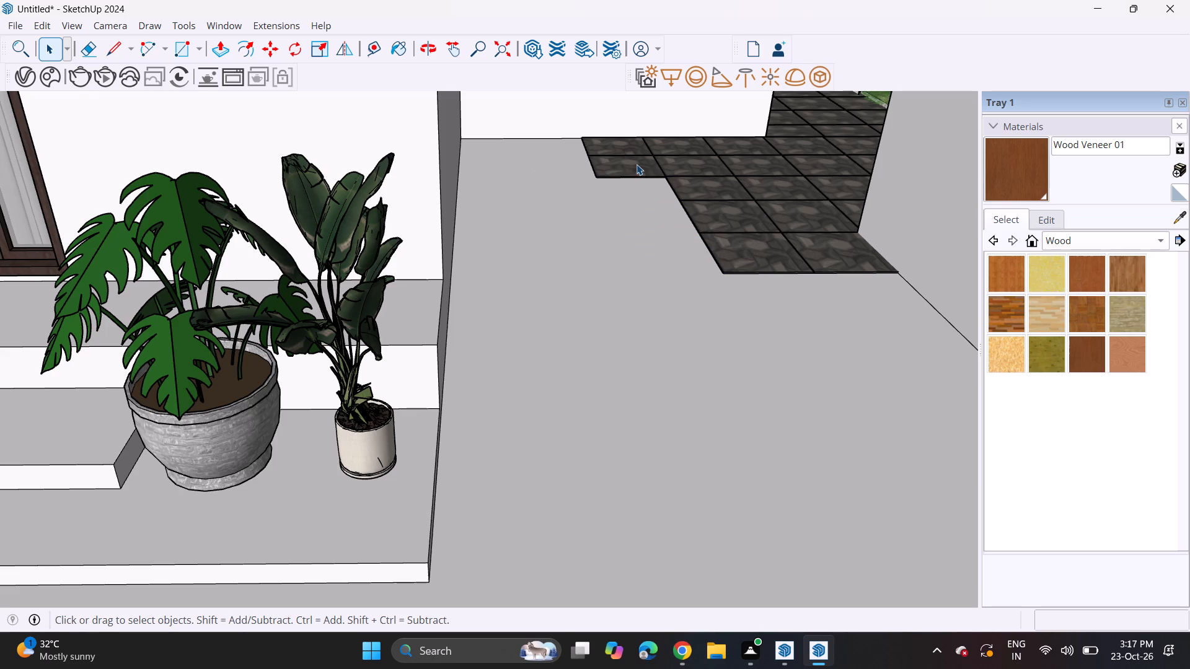
{"action": "key", "text": "Delete"}
{"action": "left_click", "coordinate": [627, 149]}
{"action": "key", "text": "Delete"}
Delete the five tiles of the fourth column from the entrance wall.
{"action": "left_click", "coordinate": [674, 176]}
{"action": "key", "text": "Delete"}
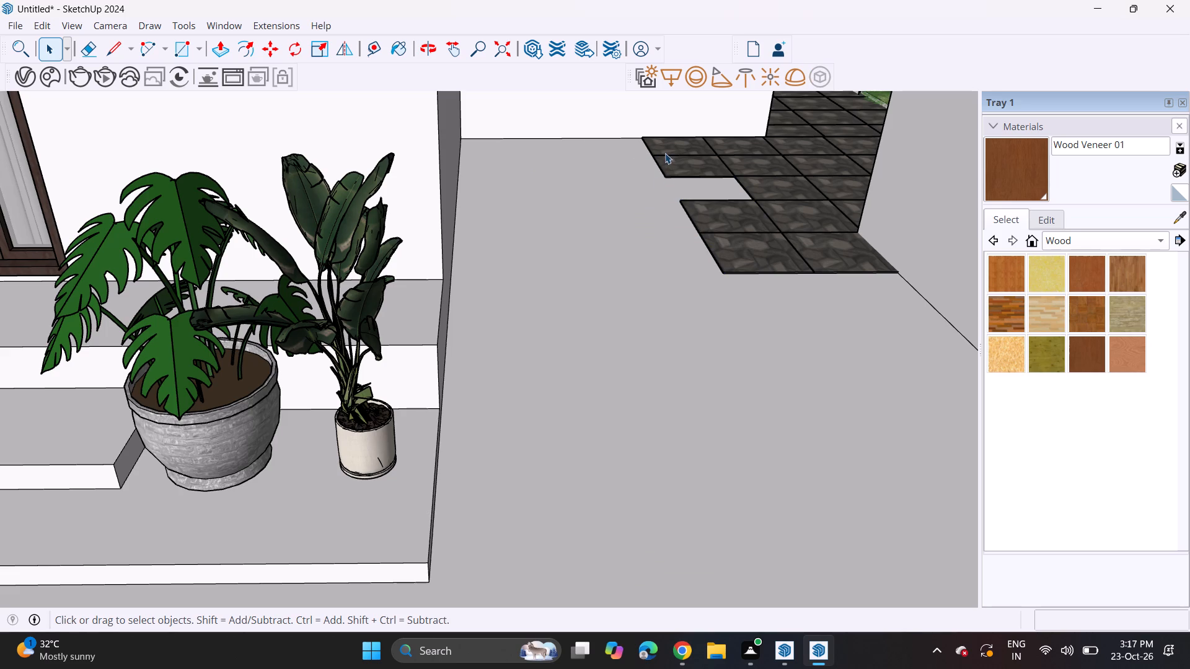
{"action": "left_click", "coordinate": [665, 153]}
{"action": "key", "text": "Delete"}
{"action": "left_click", "coordinate": [672, 167]}
{"action": "key", "text": "Delete"}
{"action": "left_click", "coordinate": [707, 224]}
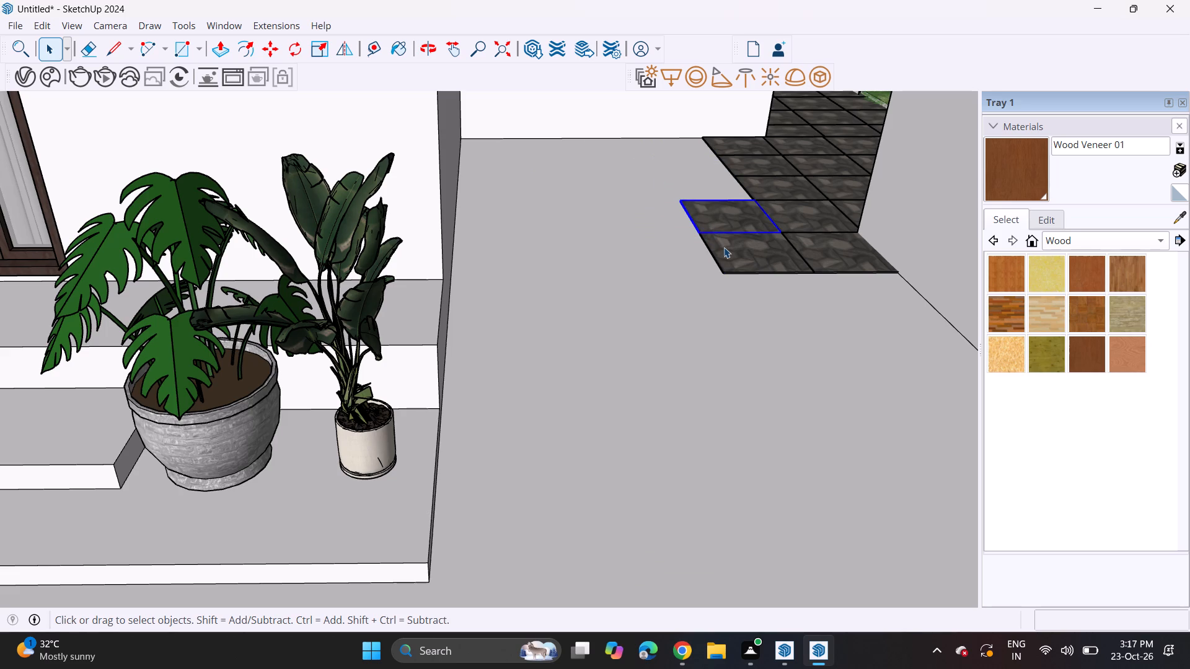
{"action": "key", "text": "Delete"}
{"action": "left_click", "coordinate": [724, 248]}
{"action": "key", "text": "Delete"}
Delete the five tiles of the fifth column, including the fifth-row tile beside the carport's outer wall.
{"action": "left_click", "coordinate": [781, 206]}
{"action": "key", "text": "Delete"}
{"action": "left_click", "coordinate": [777, 191]}
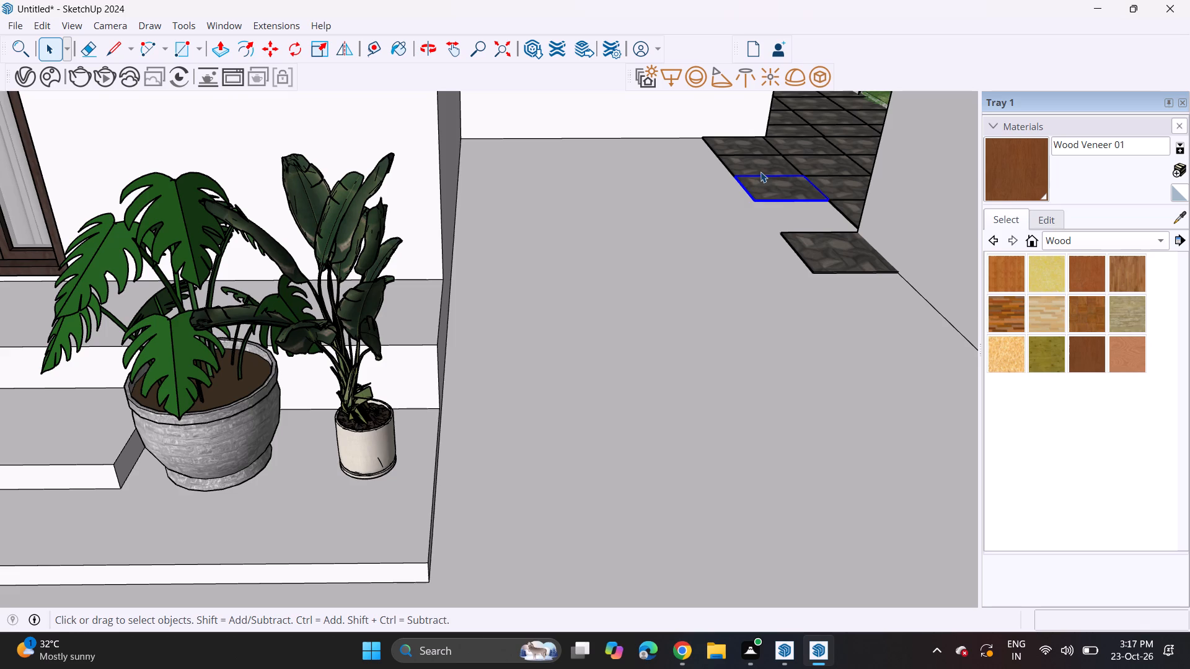
{"action": "key", "text": "Delete"}
{"action": "left_click", "coordinate": [758, 167]}
{"action": "key", "text": "Delete"}
{"action": "left_click", "coordinate": [752, 151]}
{"action": "key", "text": "Delete"}
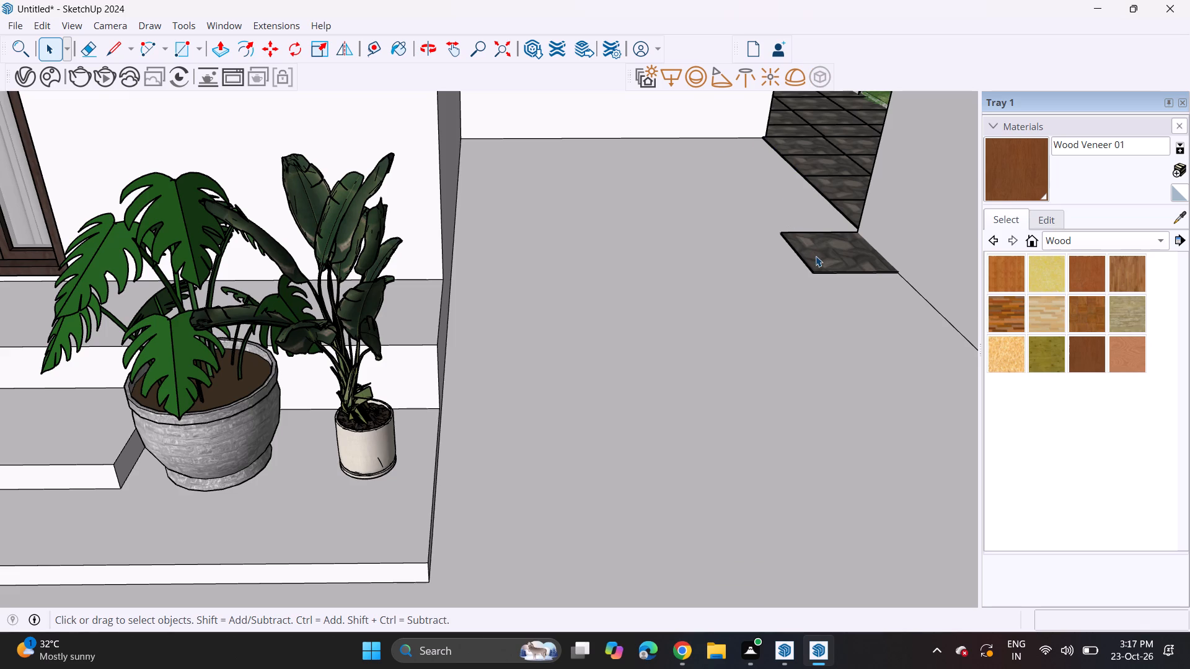
{"action": "left_click", "coordinate": [816, 256]}
{"action": "key", "text": "Delete"}
Delete the next column of tiles at the back of the carport, running beside its outer wall.
{"action": "left_click", "coordinate": [839, 208]}
{"action": "key", "text": "Delete"}
{"action": "left_click", "coordinate": [833, 192]}
{"action": "key", "text": "Delete"}
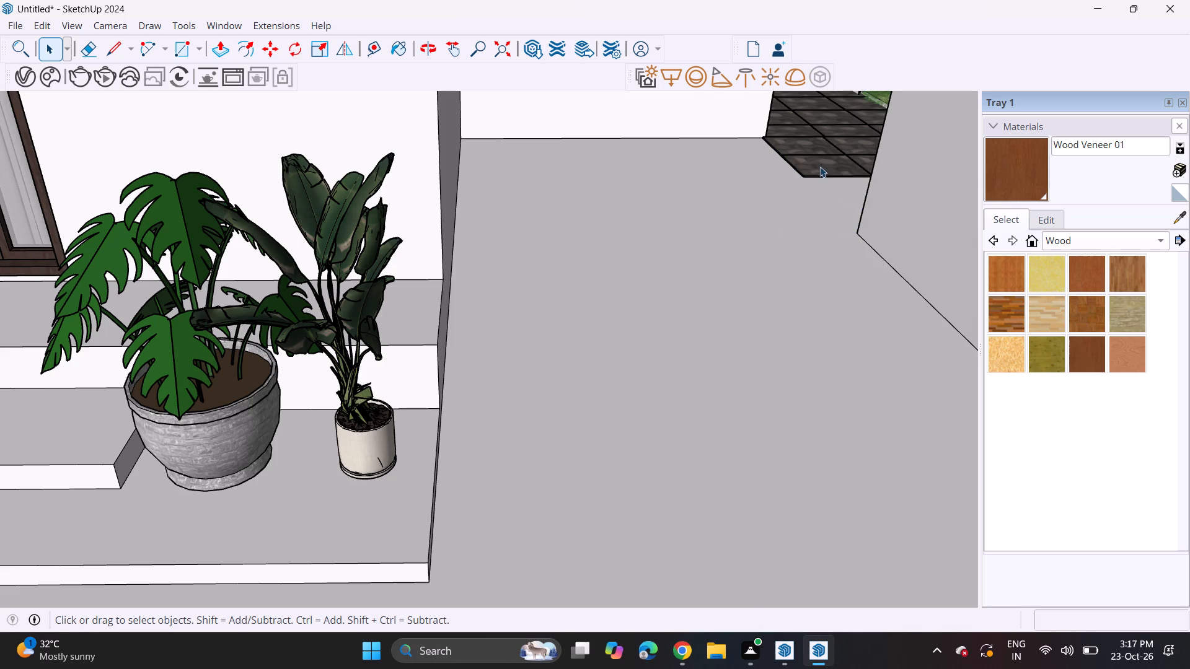
{"action": "left_click", "coordinate": [817, 164]}
{"action": "key", "text": "Delete"}
{"action": "left_click", "coordinate": [796, 137]}
{"action": "key", "text": "Delete"}
{"action": "left_click", "coordinate": [798, 143]}
{"action": "key", "text": "Delete"}
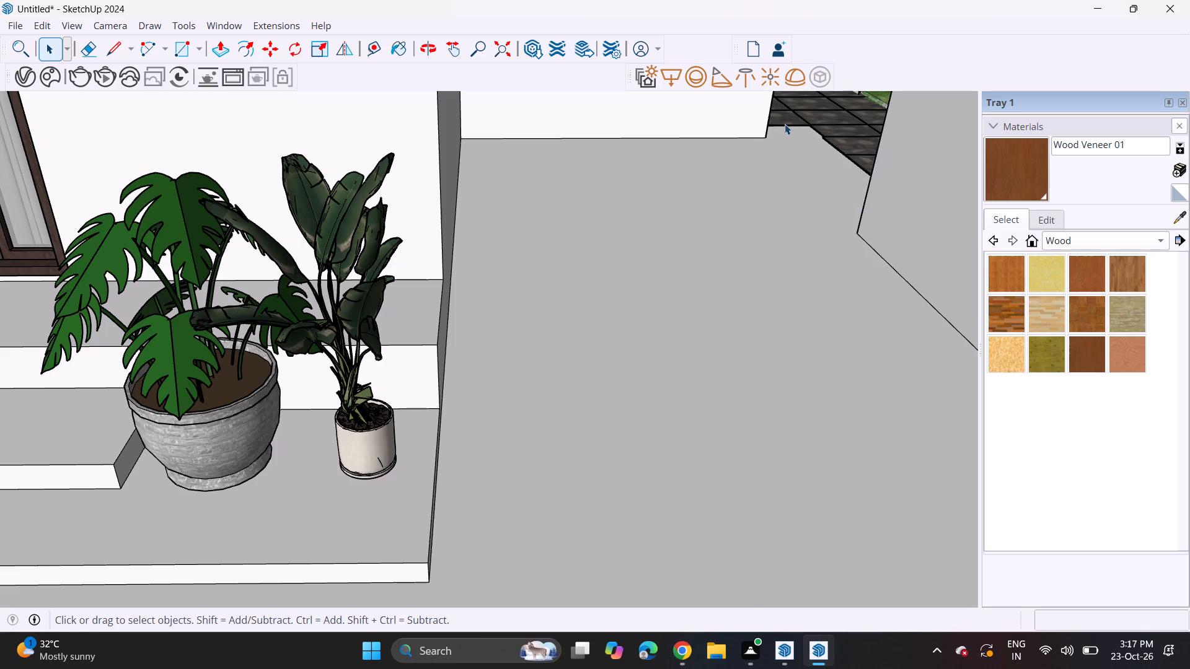
Delete the three nearest stone tiles beyond the opening at the back of the carport.
{"action": "left_click", "coordinate": [785, 124]}
{"action": "key", "text": "Delete"}
{"action": "left_click", "coordinate": [779, 110]}
{"action": "key", "text": "Delete"}
{"action": "left_click", "coordinate": [809, 122]}
{"action": "key", "text": "Delete"}
Delete the four far tiles in the side passage column that runs against the house wall.
{"action": "left_click", "coordinate": [800, 108]}
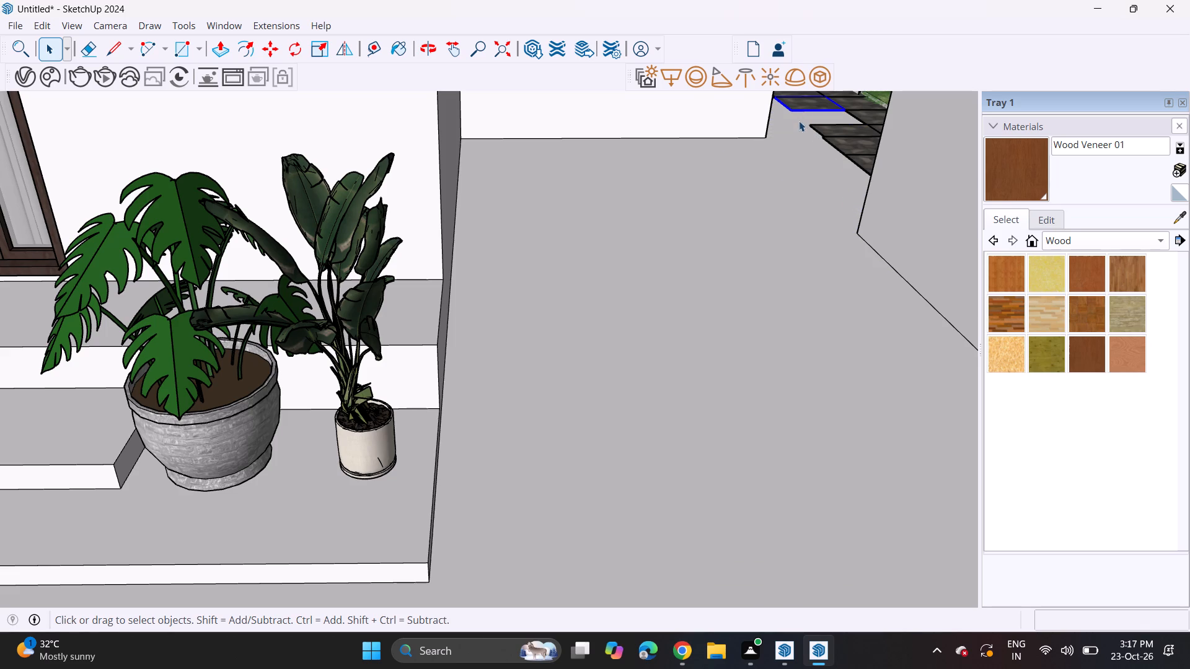
{"action": "scroll", "coordinate": [806, 152], "scroll_direction": "up", "scroll_amount": 1, "text": "shift"}
{"action": "middle_click_drag", "start_coordinate": [806, 152], "coordinate": [298, 215], "text": "shift"}
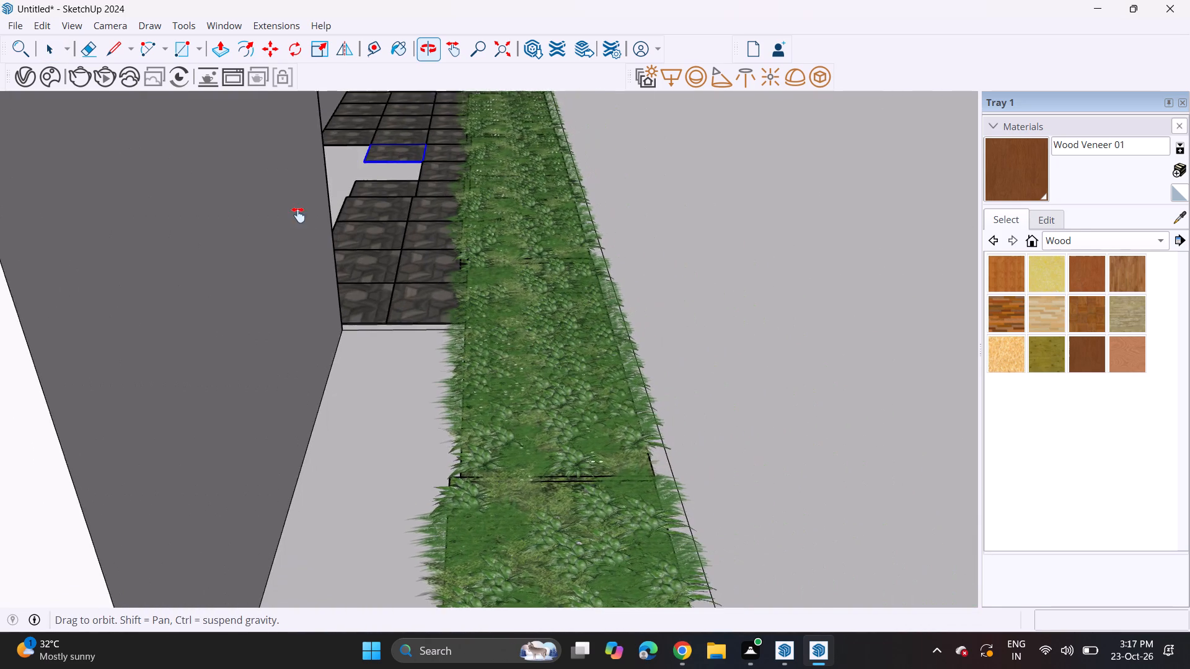
{"action": "middle_click_drag", "start_coordinate": [298, 215], "coordinate": [301, 215], "text": "shift"}
{"action": "scroll", "coordinate": [404, 147], "scroll_direction": "up", "scroll_amount": 1}
{"action": "middle_click_drag", "start_coordinate": [404, 147], "coordinate": [416, 236]}
{"action": "scroll", "coordinate": [405, 191], "scroll_direction": "down", "scroll_amount": 6}
{"action": "middle_click_drag", "start_coordinate": [407, 152], "coordinate": [465, 325], "text": "shift"}
{"action": "scroll", "coordinate": [407, 155], "scroll_direction": "up", "scroll_amount": 1, "text": "shift"}
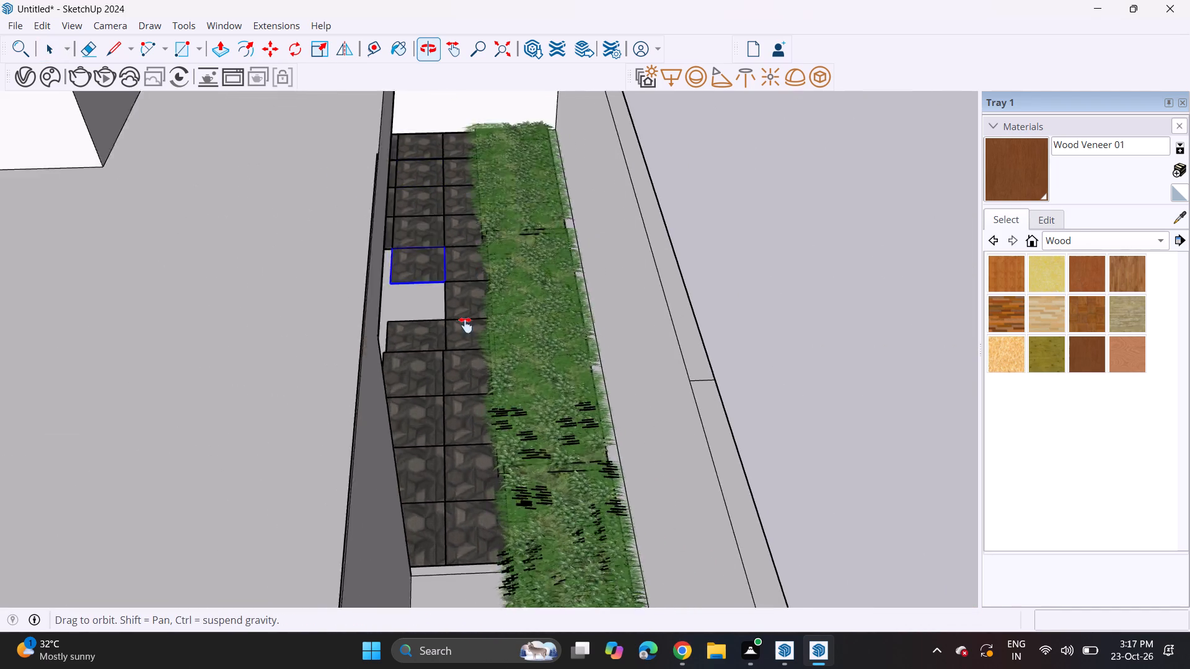
{"action": "middle_click_drag", "start_coordinate": [465, 325], "coordinate": [401, 345], "text": "shift"}
{"action": "scroll", "coordinate": [401, 345], "scroll_direction": "down", "scroll_amount": 1}
{"action": "middle_click_drag", "start_coordinate": [412, 334], "coordinate": [361, 325]}
{"action": "scroll", "coordinate": [407, 333], "scroll_direction": "up", "scroll_amount": 1}
{"action": "scroll", "coordinate": [377, 263], "scroll_direction": "up", "scroll_amount": 11}
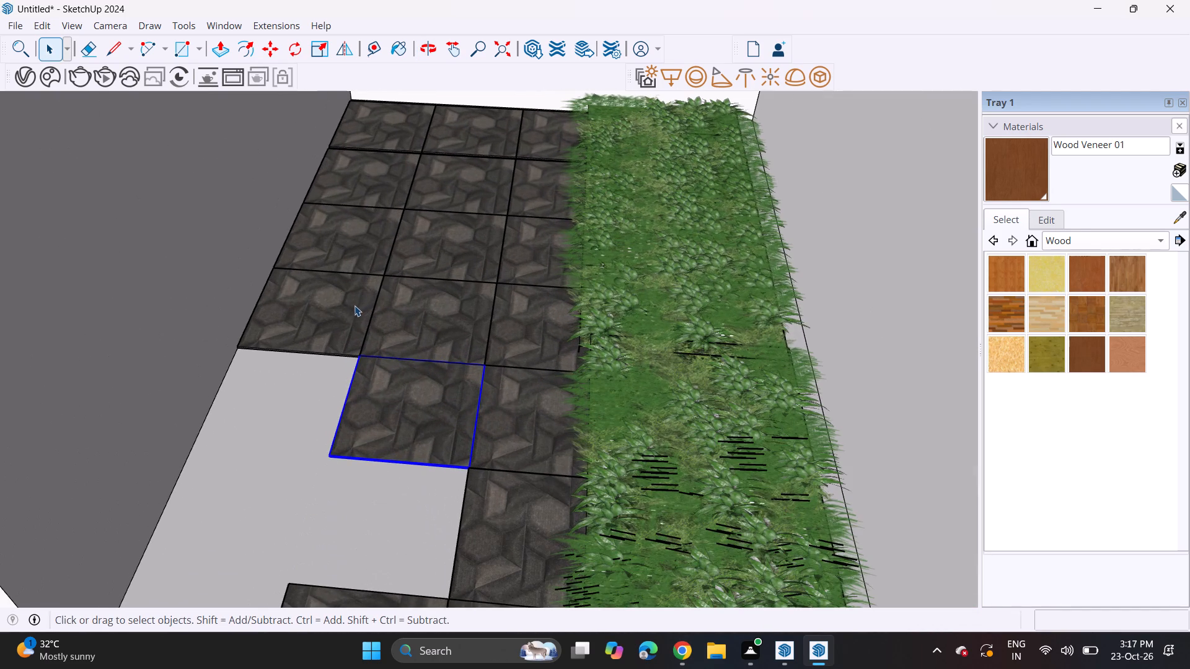
{"action": "left_click", "coordinate": [354, 306]}
{"action": "key", "text": "Delete"}
{"action": "key", "text": "Delete"}
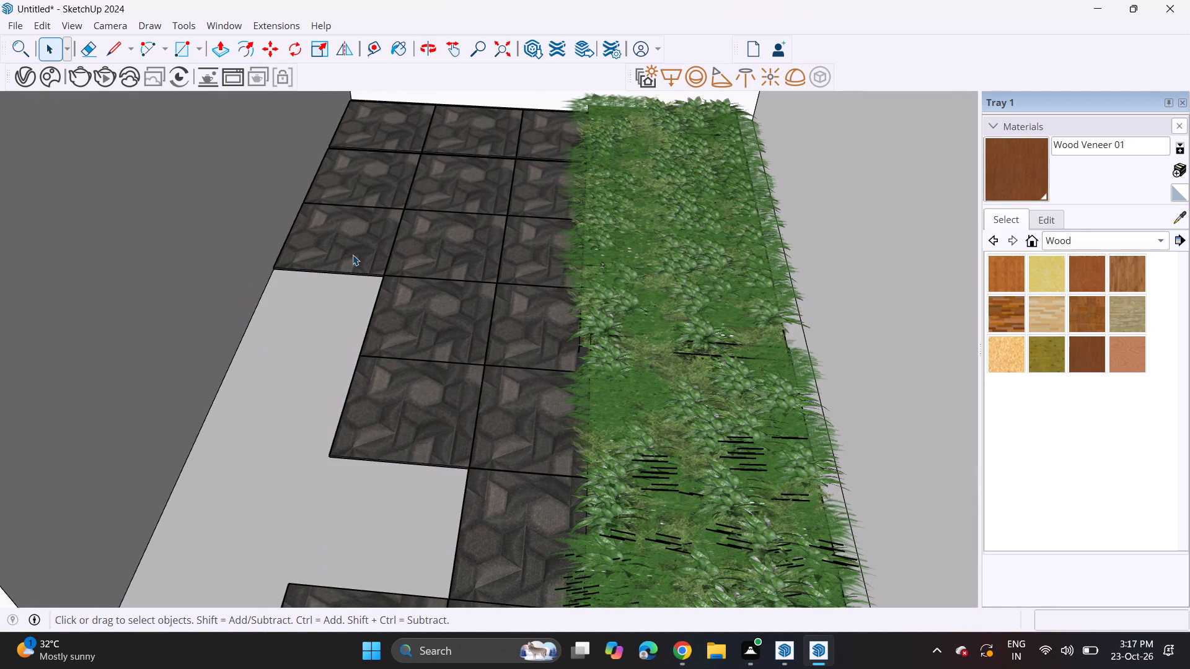
{"action": "left_click", "coordinate": [353, 255]}
{"action": "key", "text": "Delete"}
{"action": "left_click", "coordinate": [364, 196]}
{"action": "key", "text": "Delete"}
{"action": "left_click", "coordinate": [382, 144]}
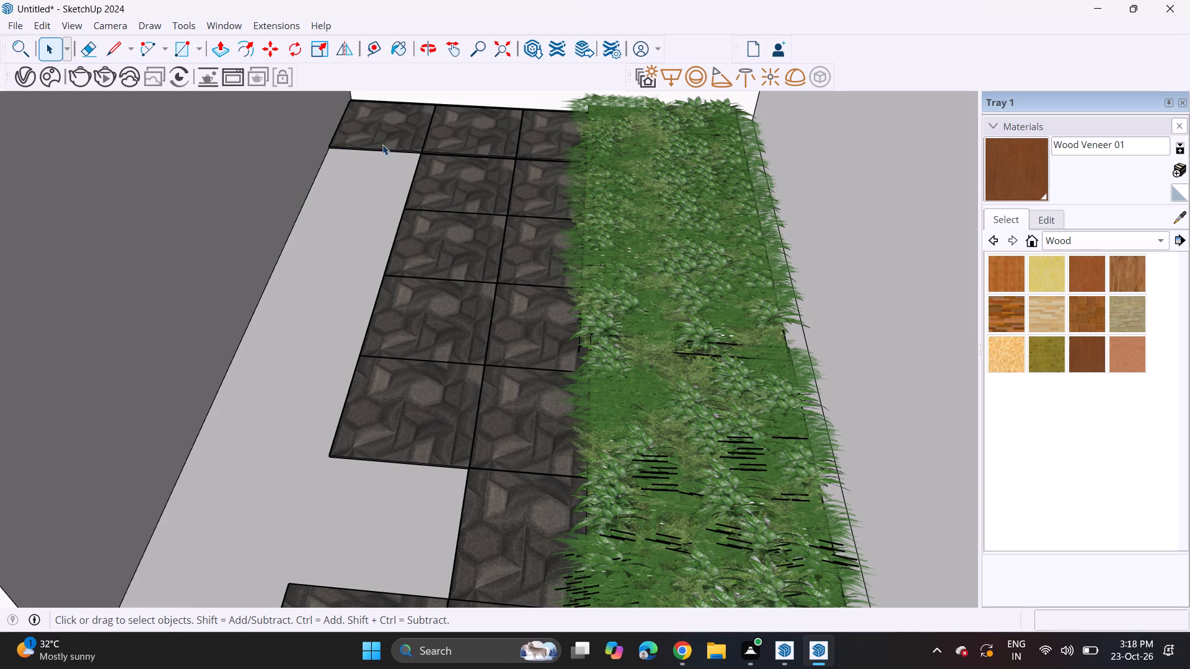
{"action": "key", "text": "Delete"}
Delete the three far tiles of the passage's middle column and the two far tiles beside the grass strip.
{"action": "left_click", "coordinate": [417, 183]}
{"action": "key", "text": "Delete"}
{"action": "left_click", "coordinate": [438, 141]}
{"action": "key", "text": "Delete"}
{"action": "left_click", "coordinate": [439, 234]}
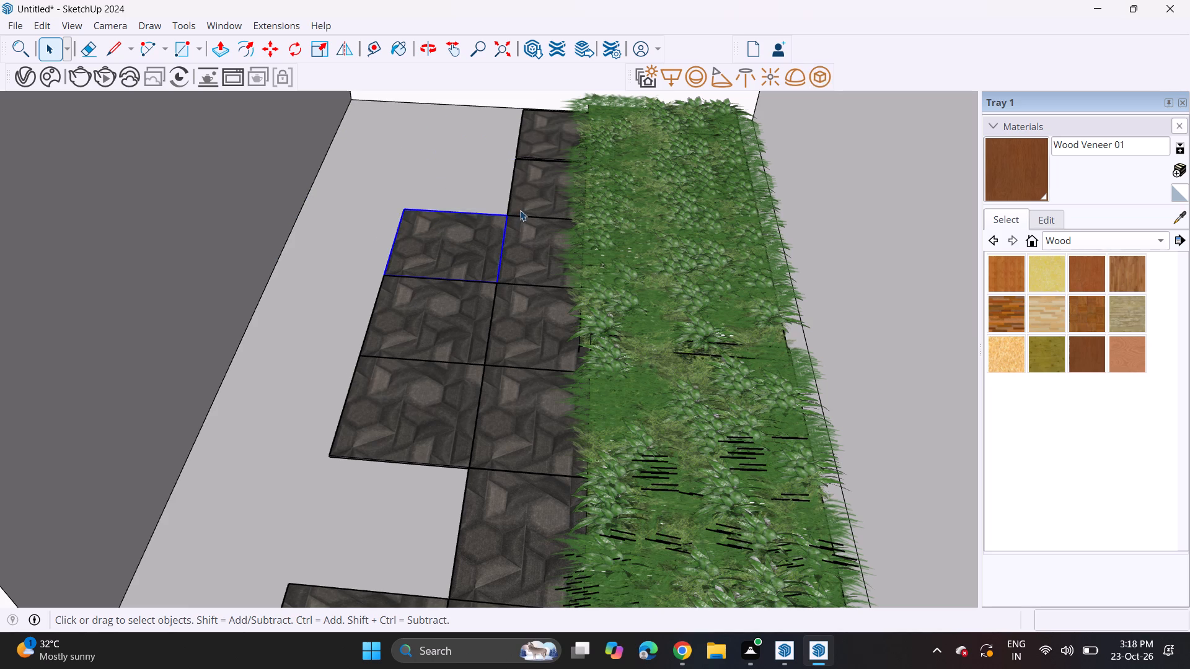
{"action": "key", "text": "Delete"}
{"action": "left_click", "coordinate": [526, 196]}
{"action": "left_click", "coordinate": [539, 148]}
{"action": "key", "text": "Delete"}
{"action": "left_click", "coordinate": [544, 190]}
{"action": "key", "text": "Delete"}
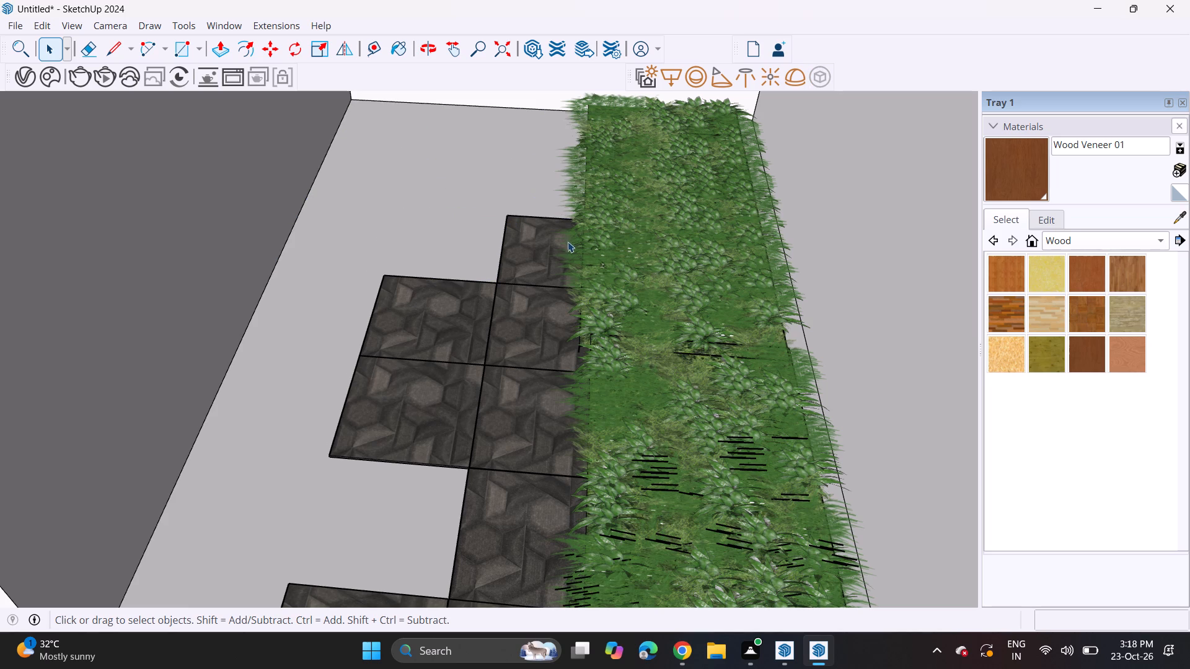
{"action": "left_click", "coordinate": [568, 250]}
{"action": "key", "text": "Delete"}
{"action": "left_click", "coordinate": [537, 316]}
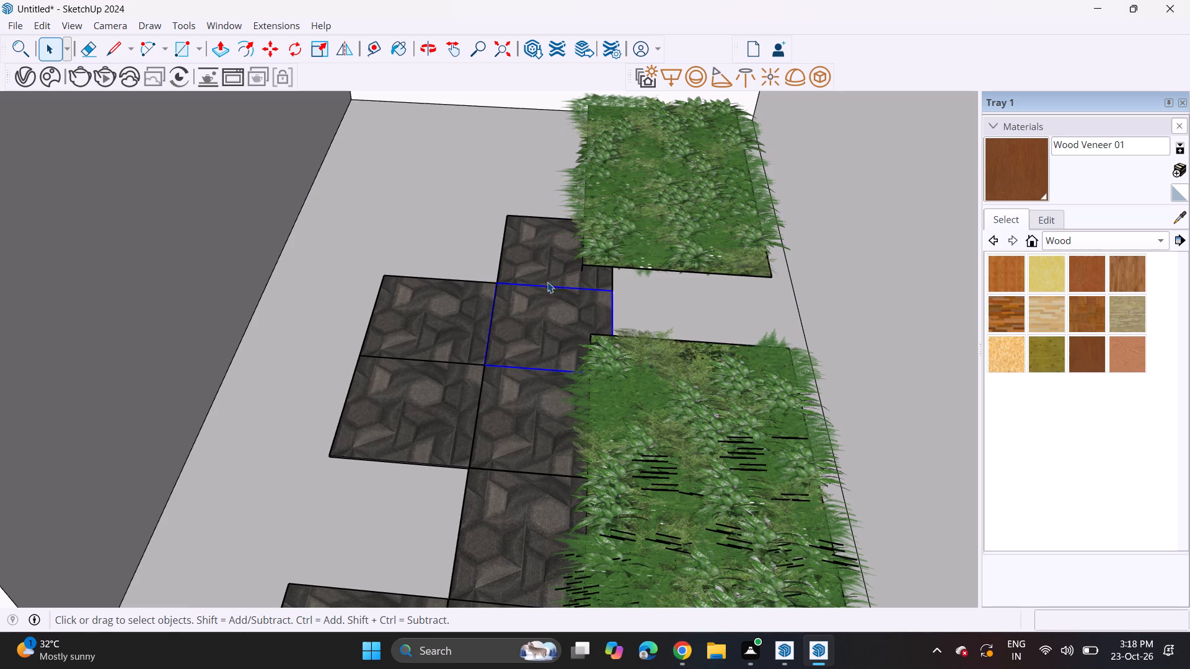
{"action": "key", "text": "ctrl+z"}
Delete the five tiles left in the next block of the side passage, between the house wall and the grass strip.
{"action": "scroll", "coordinate": [550, 279], "scroll_direction": "up", "scroll_amount": 1}
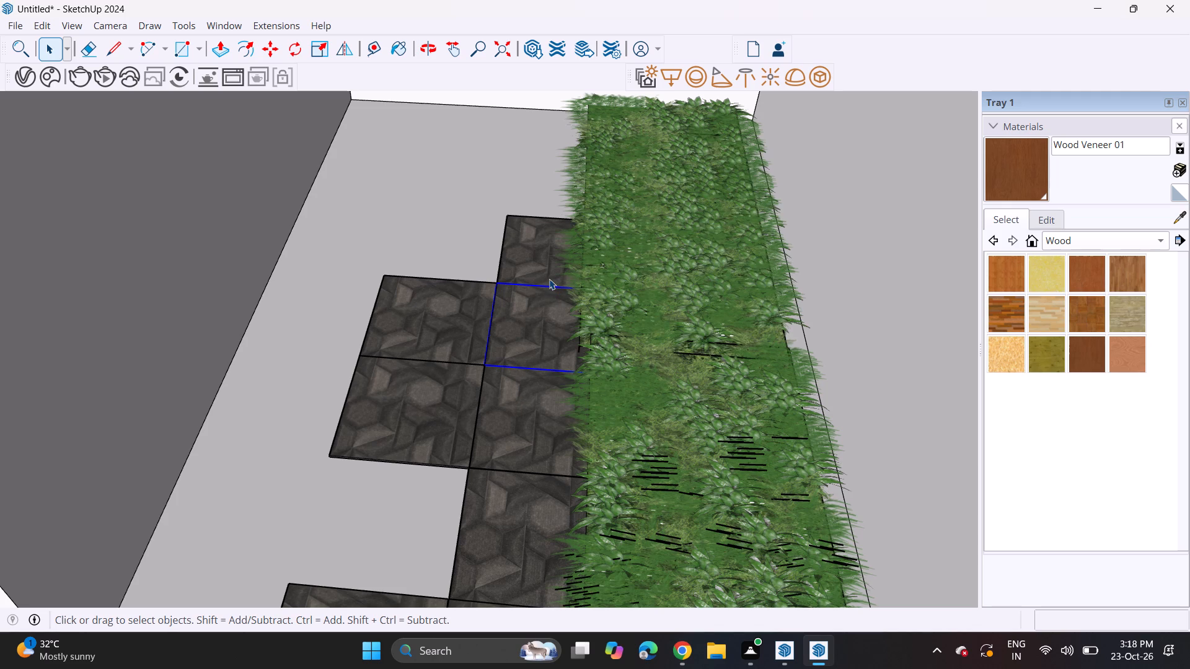
{"action": "scroll", "coordinate": [549, 279], "scroll_direction": "up", "scroll_amount": 2}
{"action": "left_click", "coordinate": [537, 262]}
{"action": "key", "text": "Delete"}
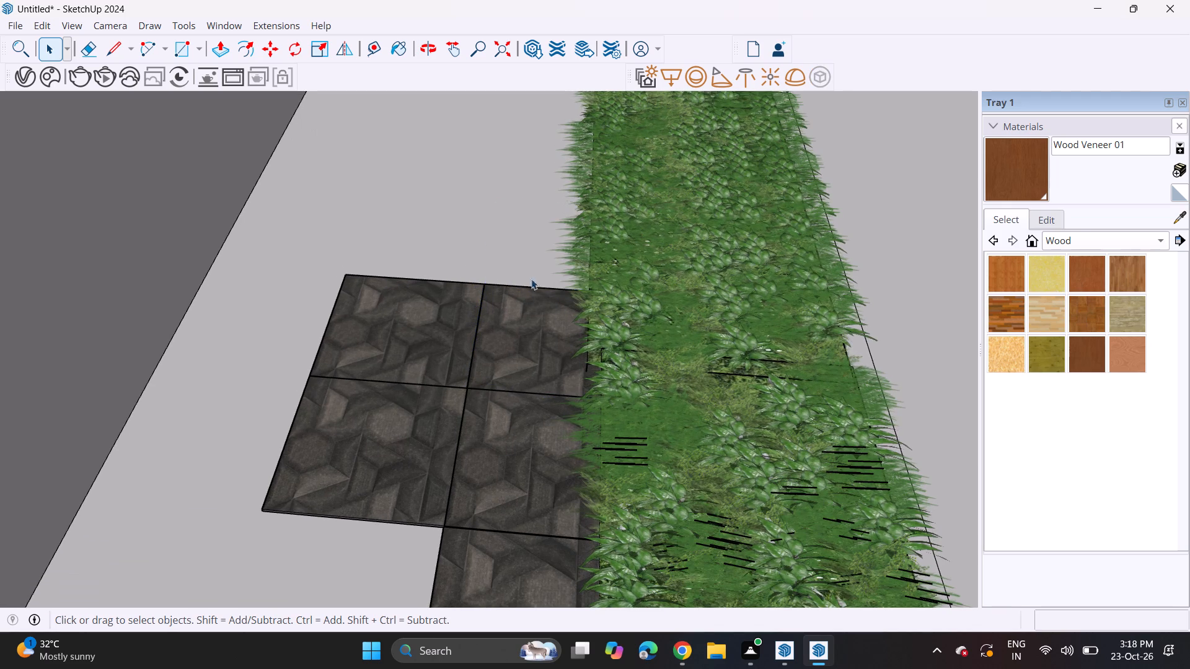
{"action": "left_click", "coordinate": [509, 325]}
{"action": "key", "text": "Delete"}
{"action": "left_click", "coordinate": [428, 339]}
{"action": "left_click", "coordinate": [433, 422]}
{"action": "key", "text": "Delete"}
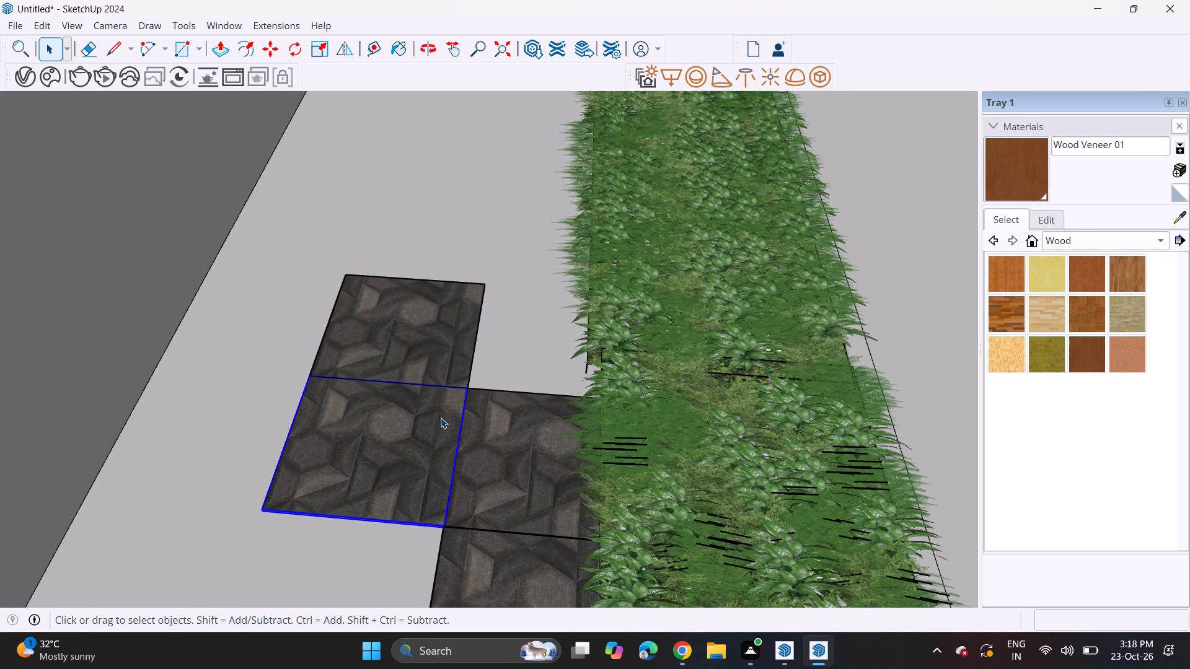
{"action": "left_click", "coordinate": [434, 385]}
{"action": "key", "text": "Delete"}
{"action": "left_click", "coordinate": [491, 431]}
{"action": "key", "text": "Delete"}
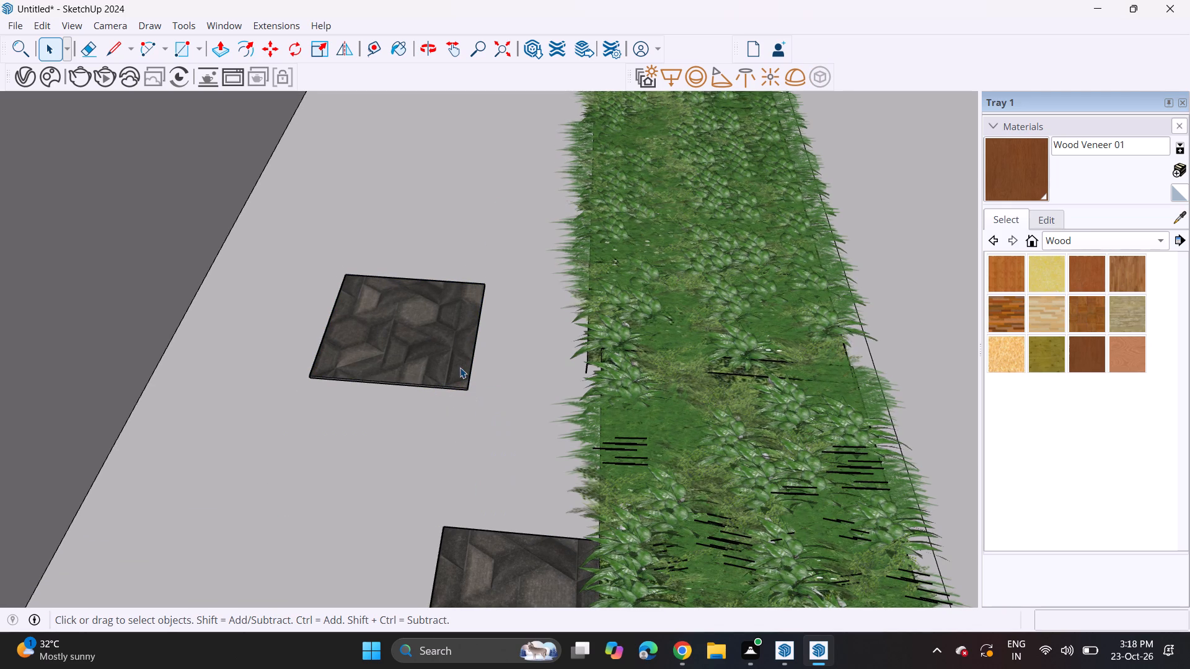
{"action": "left_click", "coordinate": [460, 367]}
{"action": "key", "text": "Delete"}
Delete the next four tiles along the side passage, approaching the carport's outer wall.
{"action": "scroll", "coordinate": [475, 394], "scroll_direction": "down", "scroll_amount": 6}
{"action": "middle_click_drag", "start_coordinate": [517, 434], "coordinate": [550, 247], "text": "shift"}
{"action": "scroll", "coordinate": [550, 252], "scroll_direction": "up", "scroll_amount": 1, "text": "shift"}
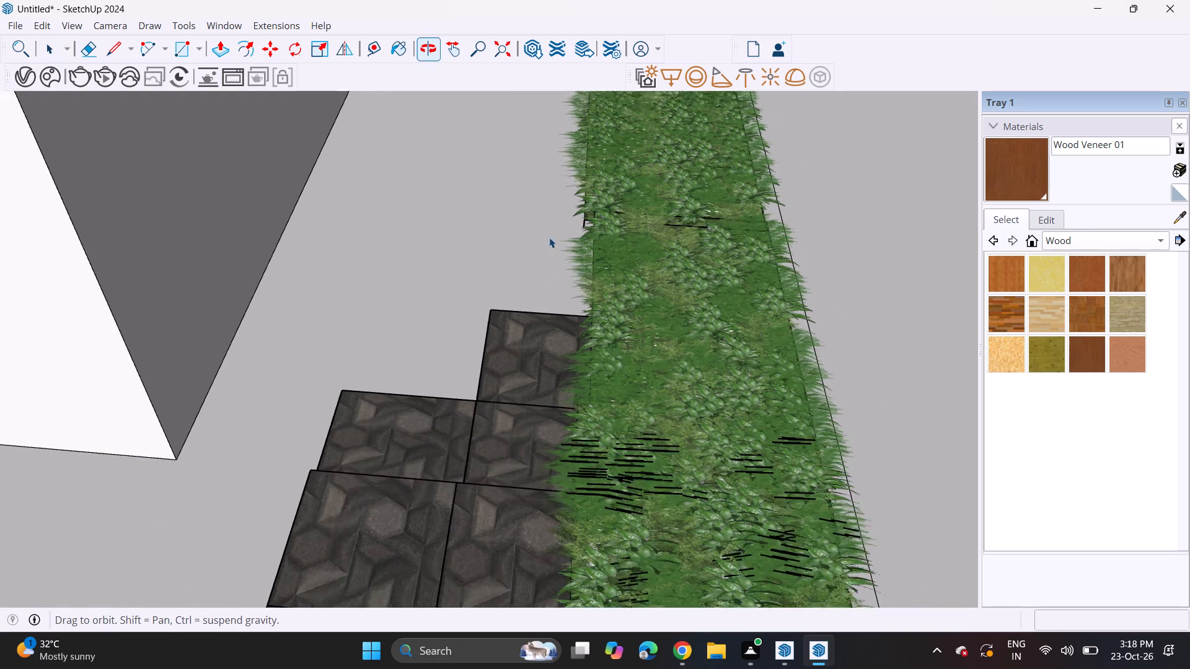
{"action": "left_click", "coordinate": [530, 348]}
{"action": "key", "text": "Delete"}
{"action": "left_click", "coordinate": [414, 465]}
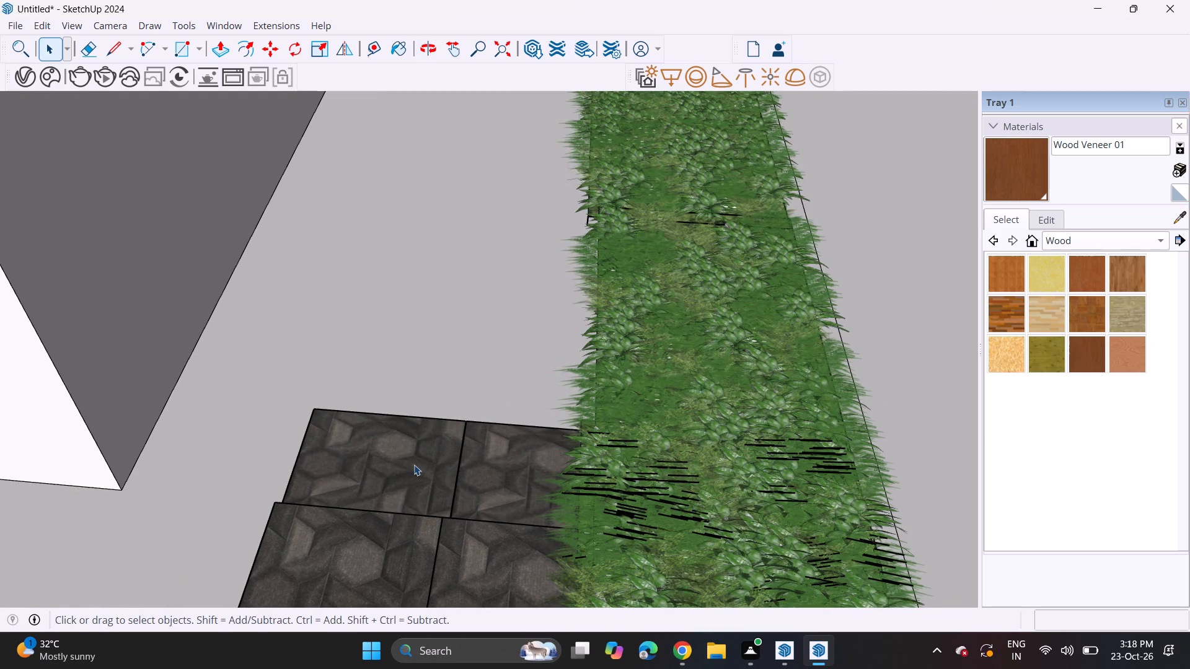
{"action": "key", "text": "Delete"}
{"action": "left_click", "coordinate": [478, 460]}
{"action": "key", "text": "Delete"}
{"action": "left_click", "coordinate": [384, 557]}
{"action": "key", "text": "Delete"}
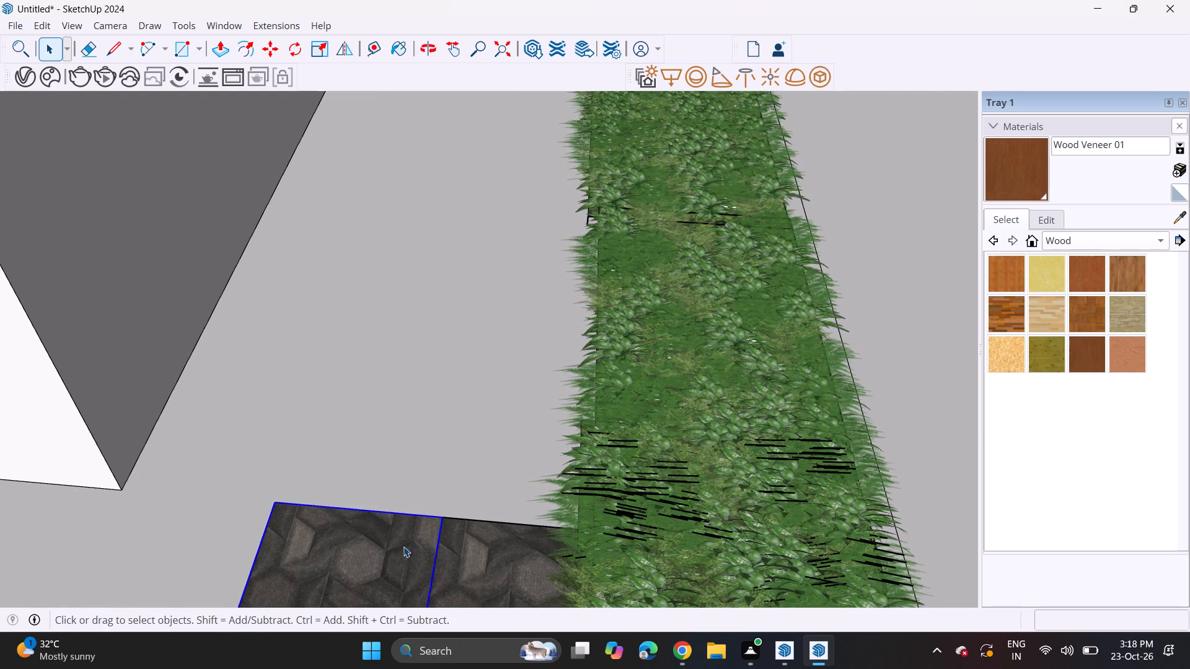
Delete the last seven tiles between the carport's outer wall and the grass strip.
{"action": "scroll", "coordinate": [416, 537], "scroll_direction": "down", "scroll_amount": 6}
{"action": "middle_click_drag", "start_coordinate": [449, 524], "coordinate": [488, 268]}
{"action": "scroll", "coordinate": [506, 314], "scroll_direction": "down", "scroll_amount": 6}
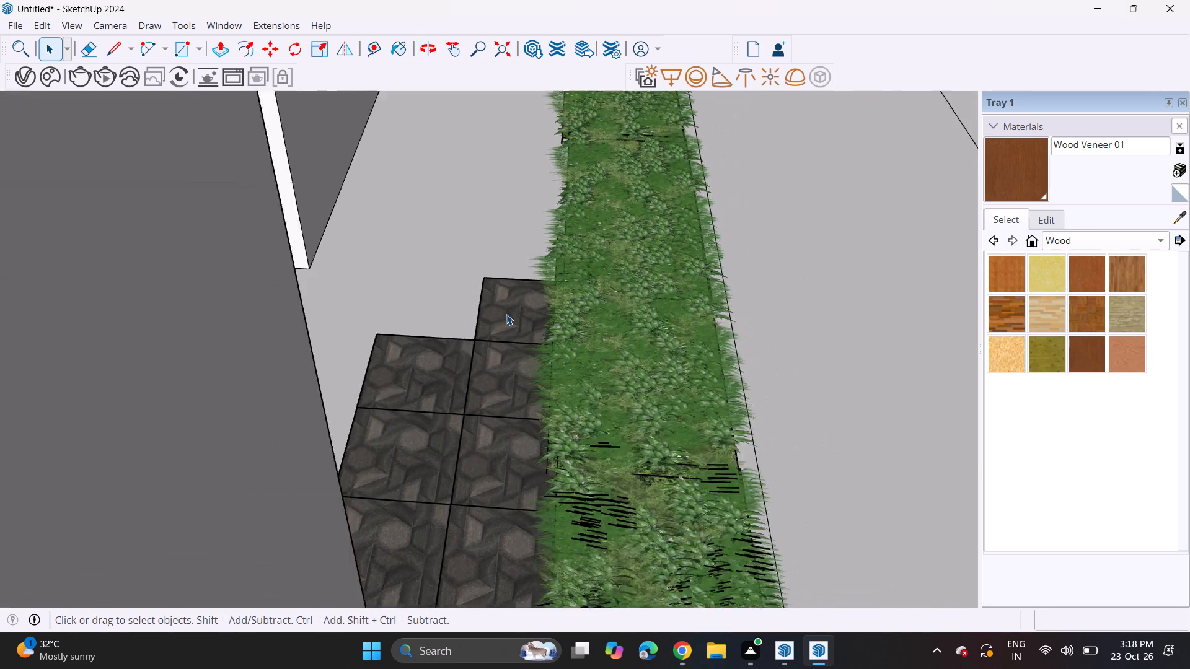
{"action": "scroll", "coordinate": [509, 320], "scroll_direction": "down", "scroll_amount": 4}
{"action": "left_click", "coordinate": [509, 319]}
{"action": "key", "text": "BackSpace"}
{"action": "key", "text": "Delete"}
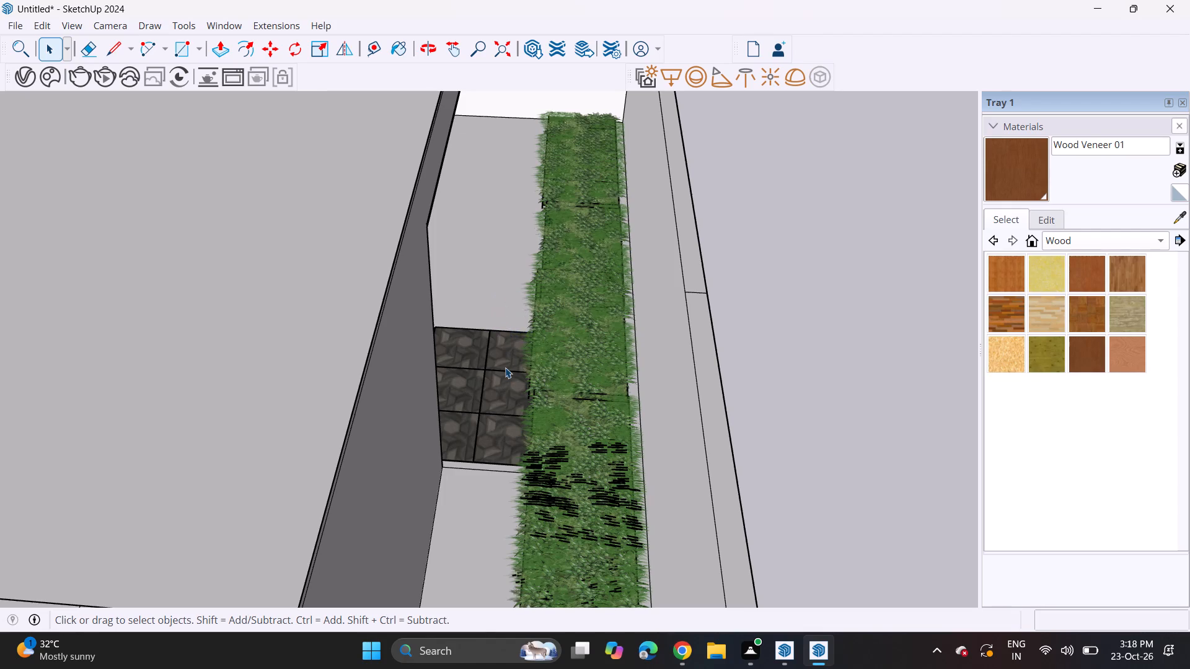
{"action": "left_click", "coordinate": [505, 367]}
{"action": "key", "text": "Delete"}
{"action": "left_click", "coordinate": [483, 348]}
{"action": "key", "text": "Delete"}
{"action": "left_click", "coordinate": [481, 378]}
{"action": "key", "text": "Delete"}
{"action": "left_click", "coordinate": [506, 396]}
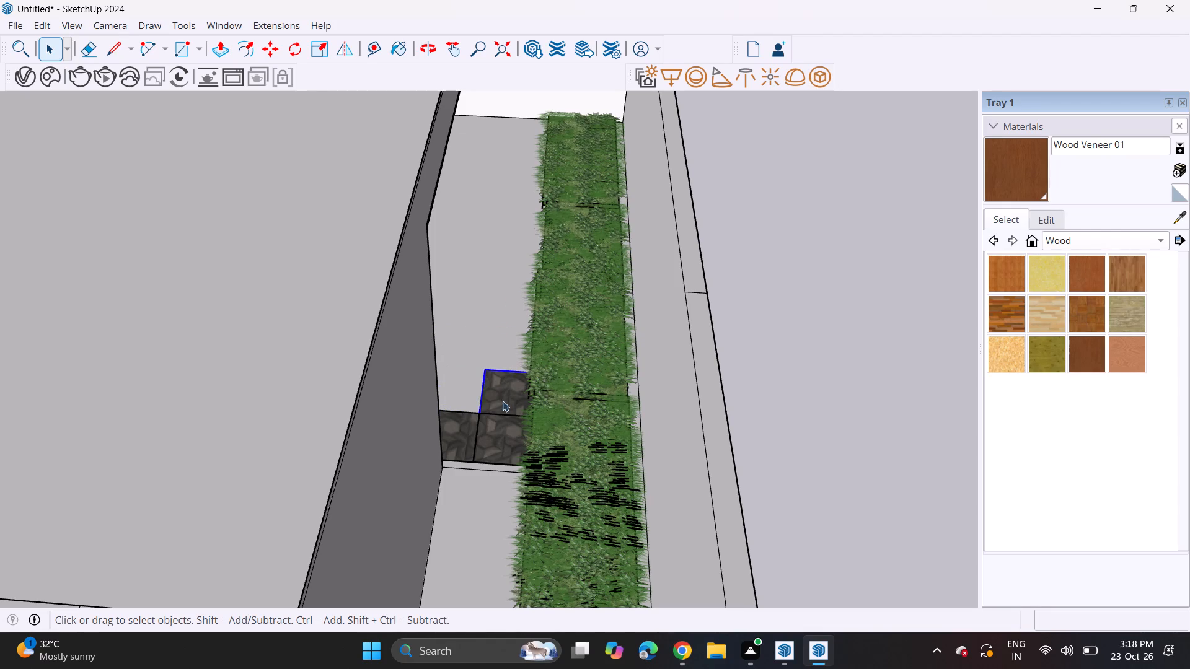
{"action": "key", "text": "Delete"}
{"action": "left_click", "coordinate": [490, 429]}
{"action": "key", "text": "Delete"}
{"action": "left_click", "coordinate": [470, 429]}
{"action": "key", "text": "Delete"}
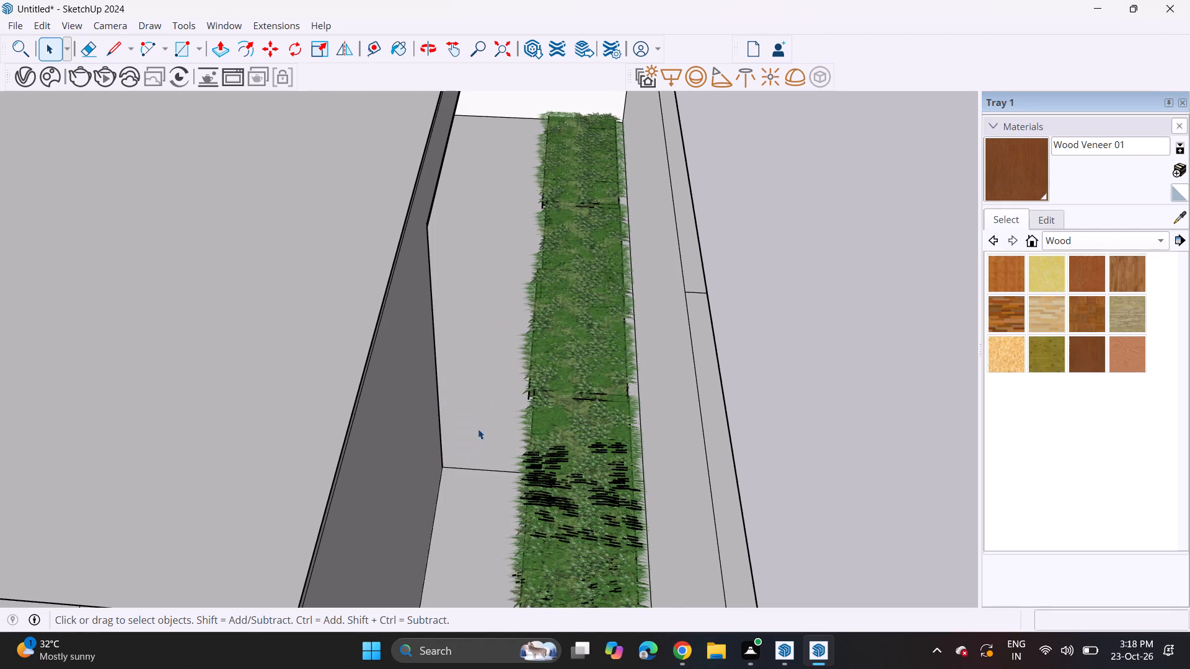
Paint the ground in front of the entrance and carport with Pavers with Grass Brick from the Landscaping, Fencing and Vegetation materials.
{"action": "middle_click_drag", "start_coordinate": [451, 422], "coordinate": [540, 221]}
{"action": "scroll", "coordinate": [451, 422], "scroll_direction": "up", "scroll_amount": 1}
{"action": "scroll", "coordinate": [540, 208], "scroll_direction": "down", "scroll_amount": 6}
{"action": "scroll", "coordinate": [443, 221], "scroll_direction": "down", "scroll_amount": 8}
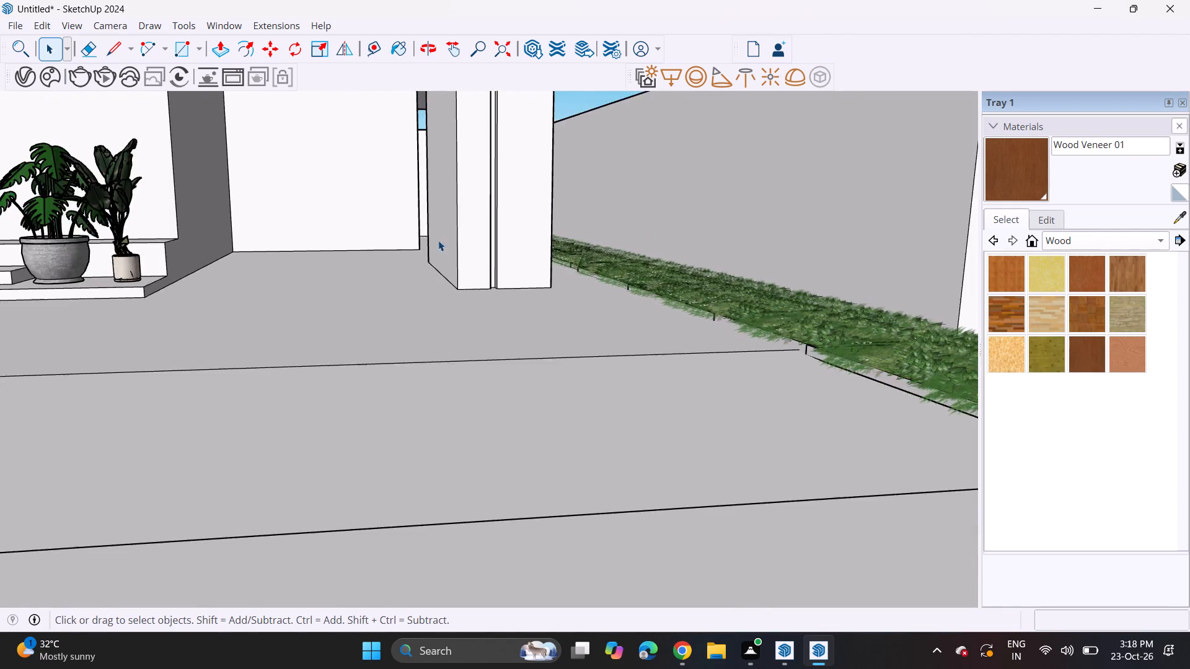
{"action": "scroll", "coordinate": [407, 240], "scroll_direction": "down", "scroll_amount": 7}
{"action": "middle_click_drag", "start_coordinate": [374, 219], "coordinate": [390, 330]}
{"action": "middle_click_drag", "start_coordinate": [345, 323], "coordinate": [541, 318], "text": "shift"}
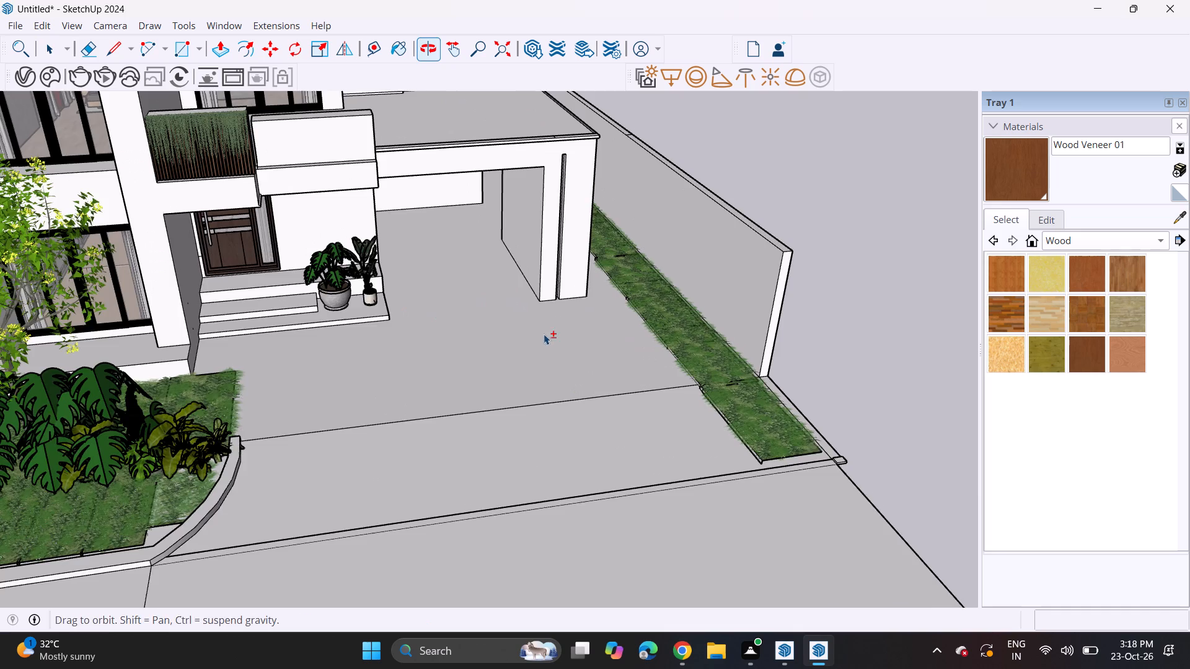
{"action": "middle_click_drag", "start_coordinate": [534, 336], "coordinate": [442, 356]}
{"action": "scroll", "coordinate": [442, 356], "scroll_direction": "up", "scroll_amount": 1}
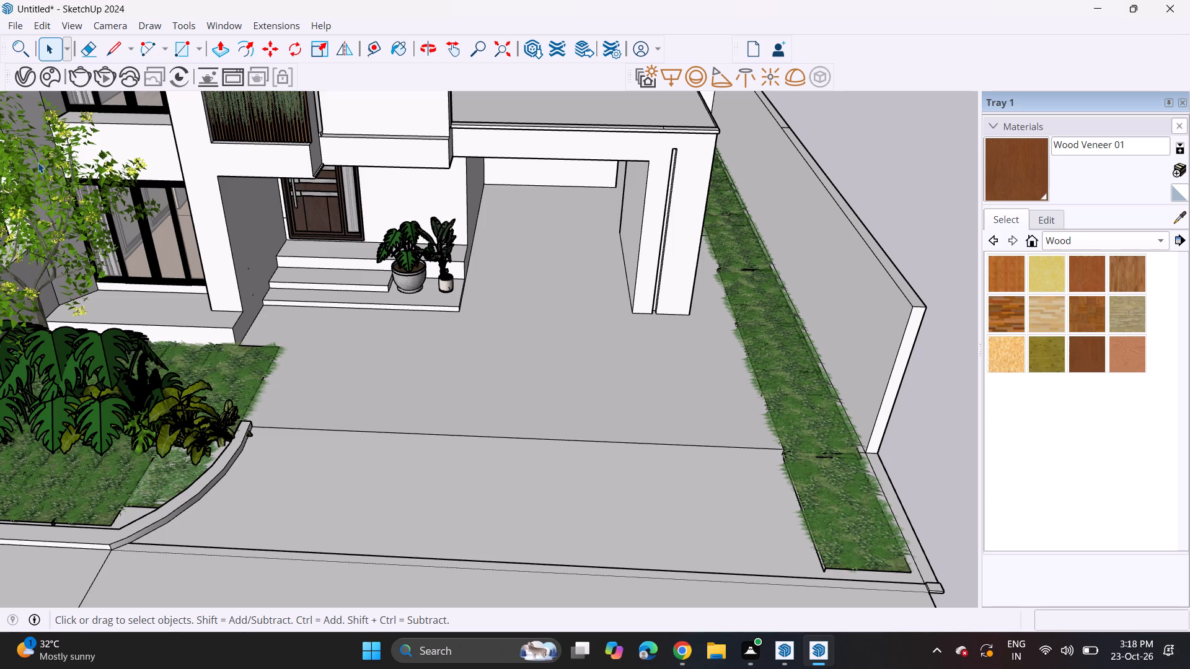
{"action": "left_click", "coordinate": [1068, 242]}
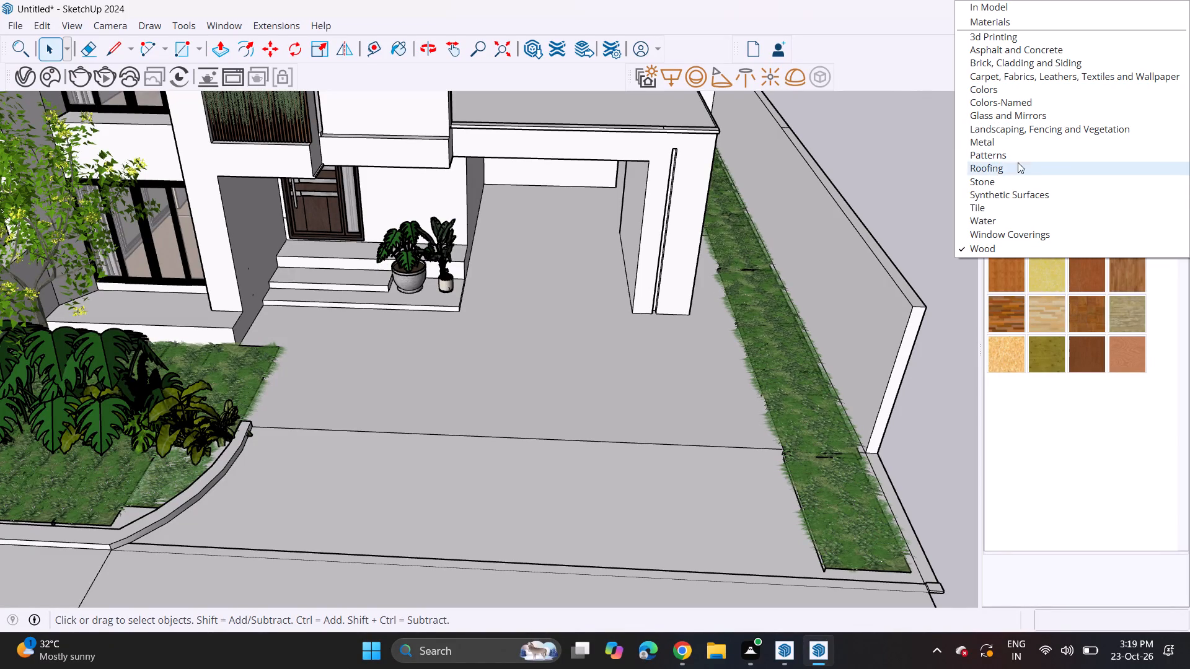
{"action": "left_click", "coordinate": [1021, 130]}
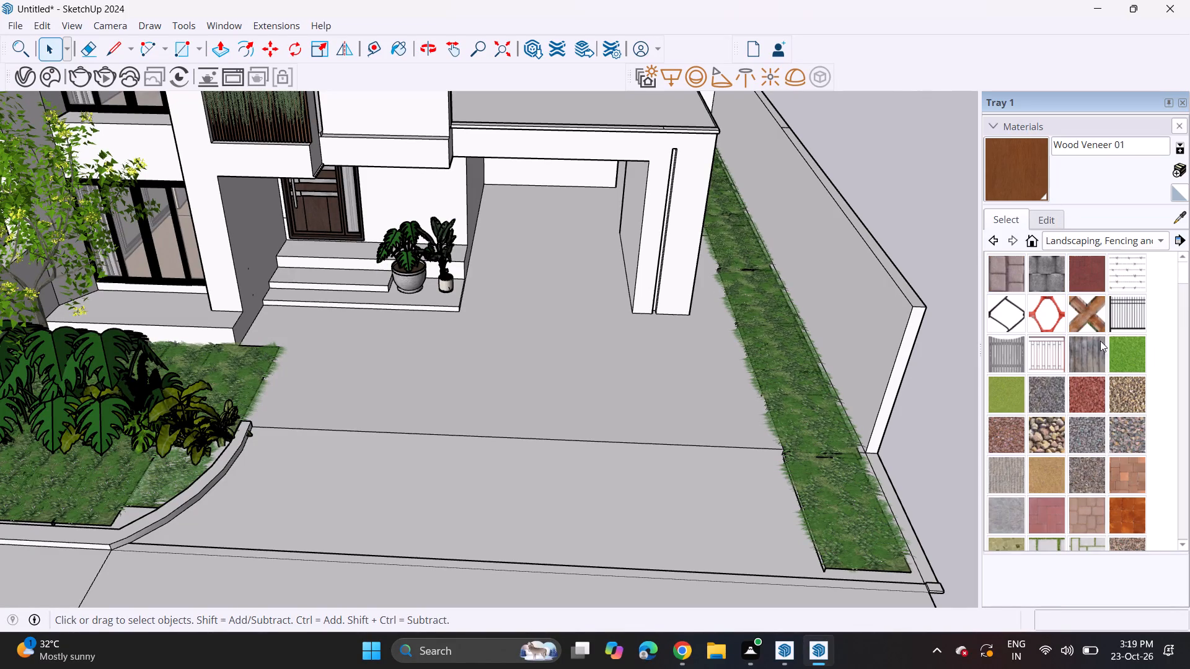
{"action": "scroll", "coordinate": [1101, 387], "scroll_direction": "down", "scroll_amount": 6}
{"action": "left_click", "coordinate": [1091, 357]}
{"action": "left_click", "coordinate": [1050, 361]}
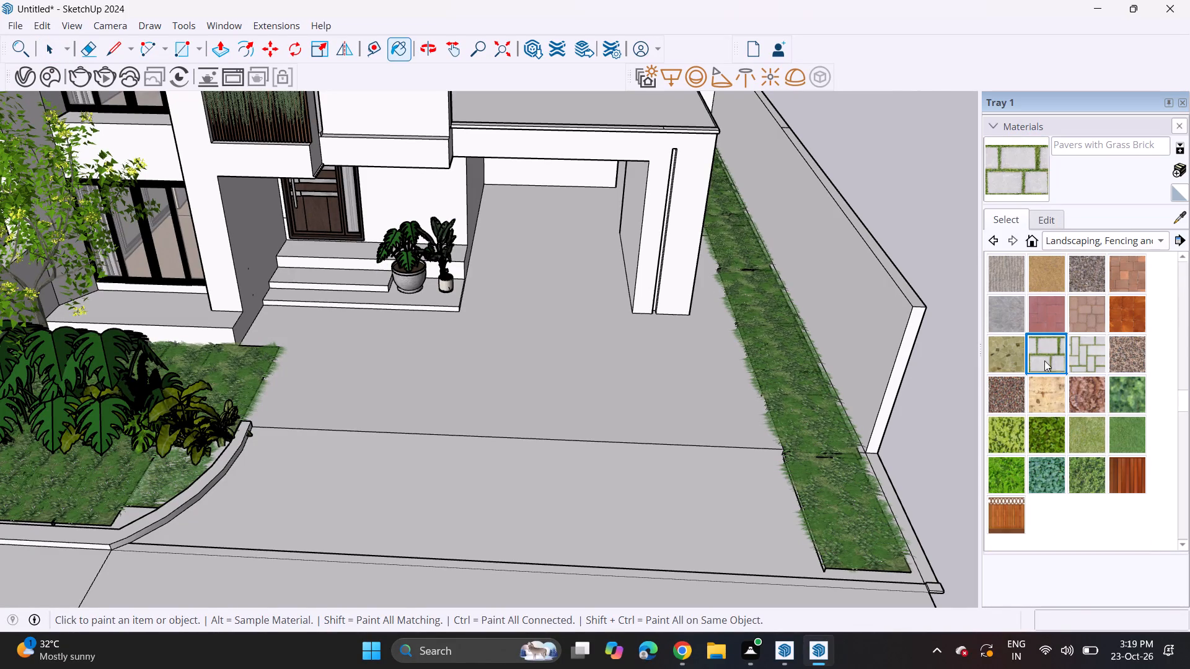
{"action": "left_click", "coordinate": [486, 382]}
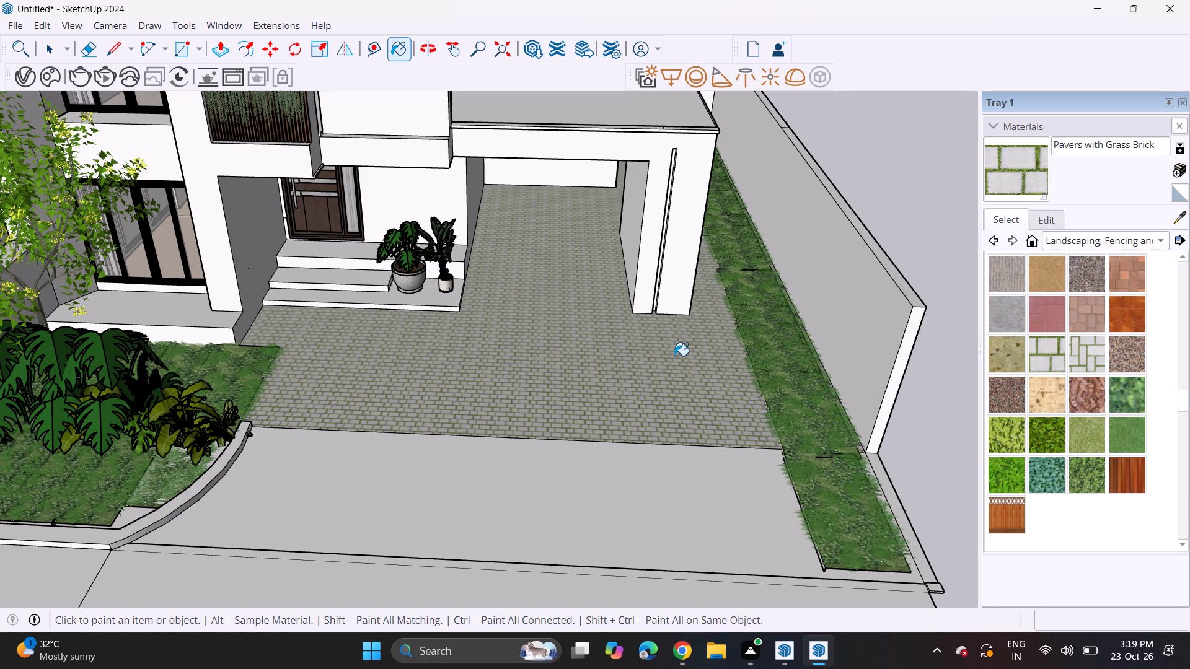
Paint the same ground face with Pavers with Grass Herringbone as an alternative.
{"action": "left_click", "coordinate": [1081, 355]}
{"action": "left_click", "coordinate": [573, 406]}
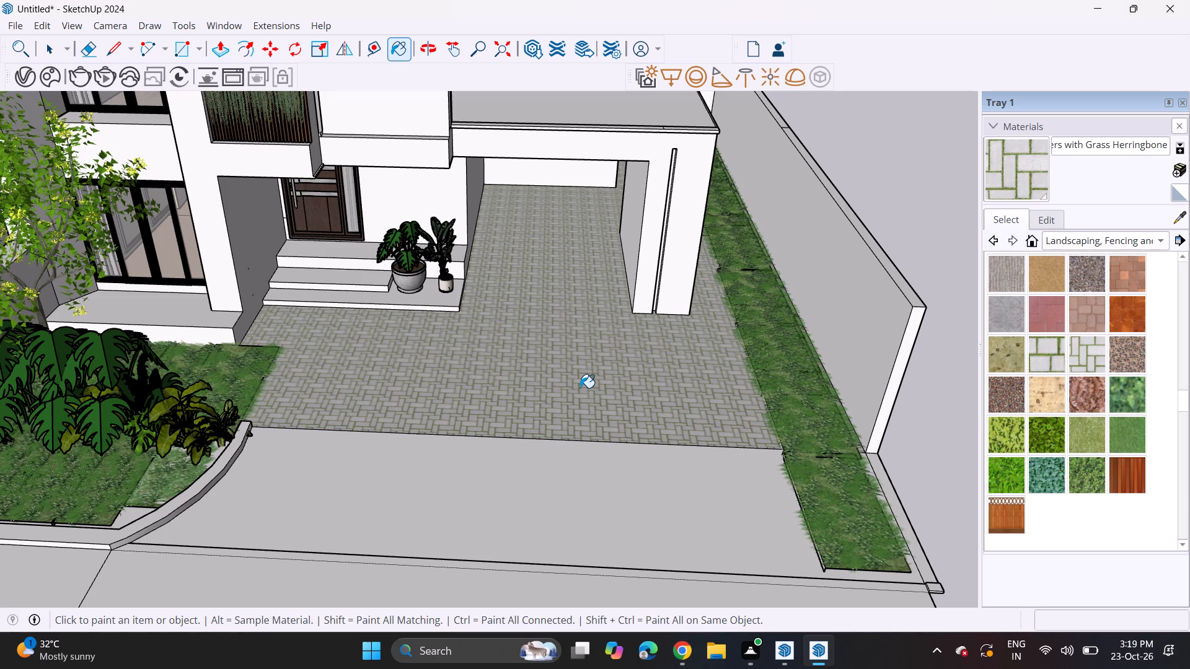
Repaint the ground in front of the entrance and carport with Pavers with Grass Brick.
{"action": "scroll", "coordinate": [1096, 372], "scroll_direction": "down", "scroll_amount": 4}
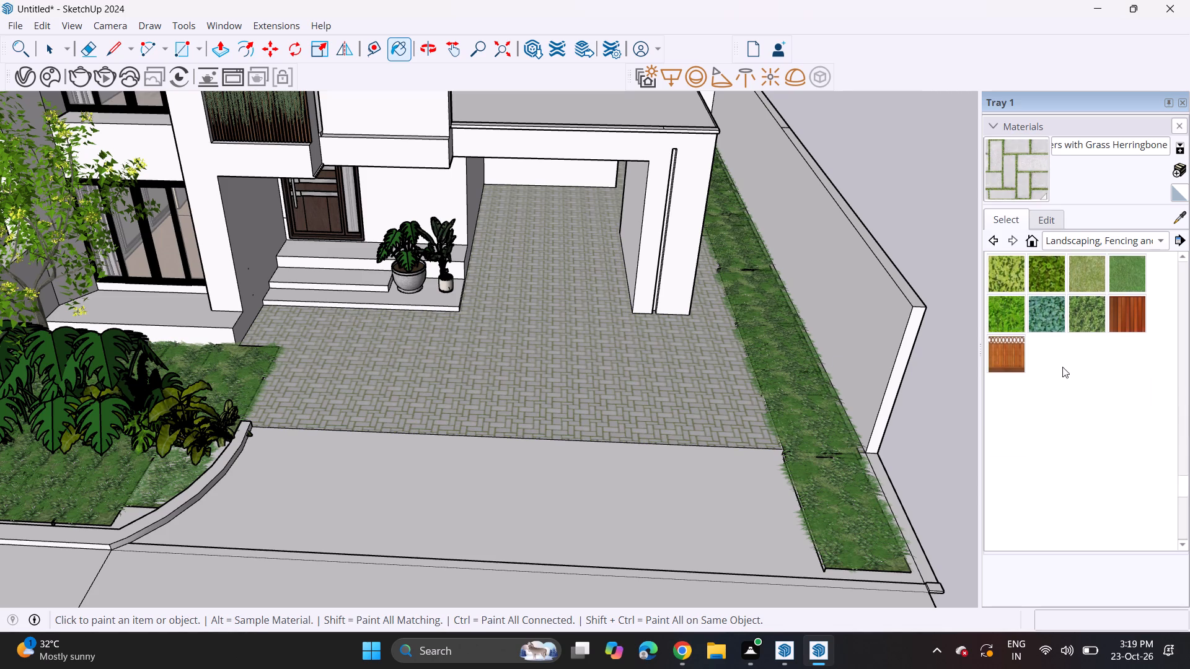
{"action": "scroll", "coordinate": [1062, 367], "scroll_direction": "up", "scroll_amount": 3}
{"action": "scroll", "coordinate": [1062, 366], "scroll_direction": "down", "scroll_amount": 1}
{"action": "scroll", "coordinate": [1062, 365], "scroll_direction": "up", "scroll_amount": 3}
{"action": "left_click", "coordinate": [1075, 400]}
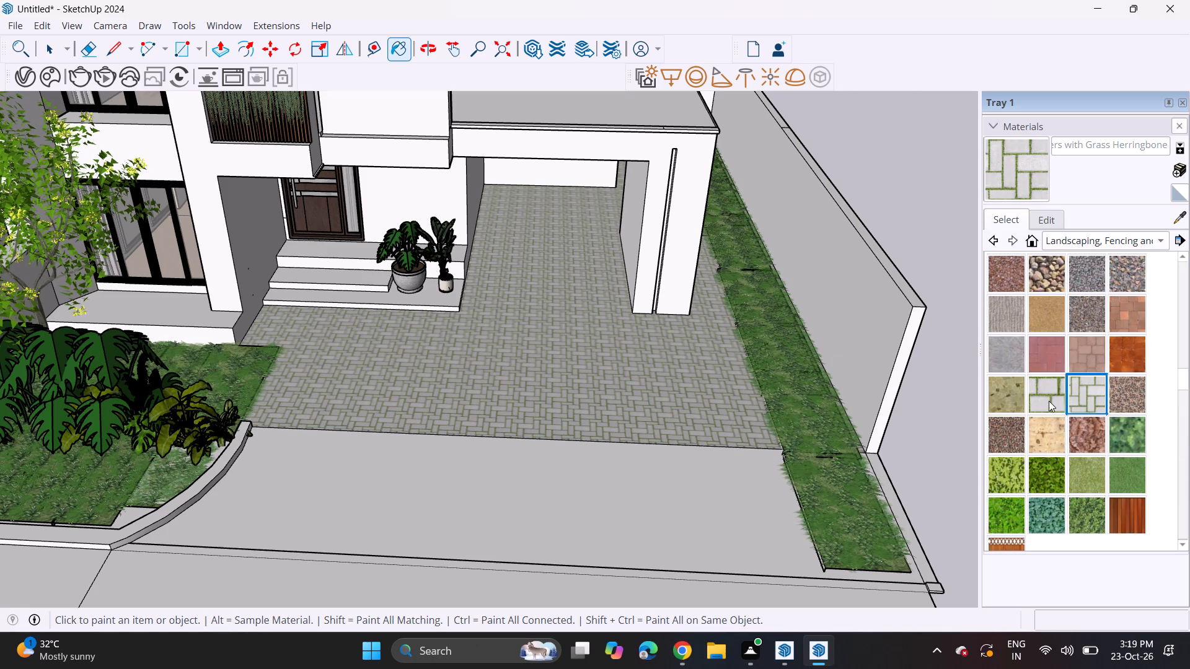
{"action": "left_click", "coordinate": [1044, 398]}
{"action": "left_click", "coordinate": [628, 377]}
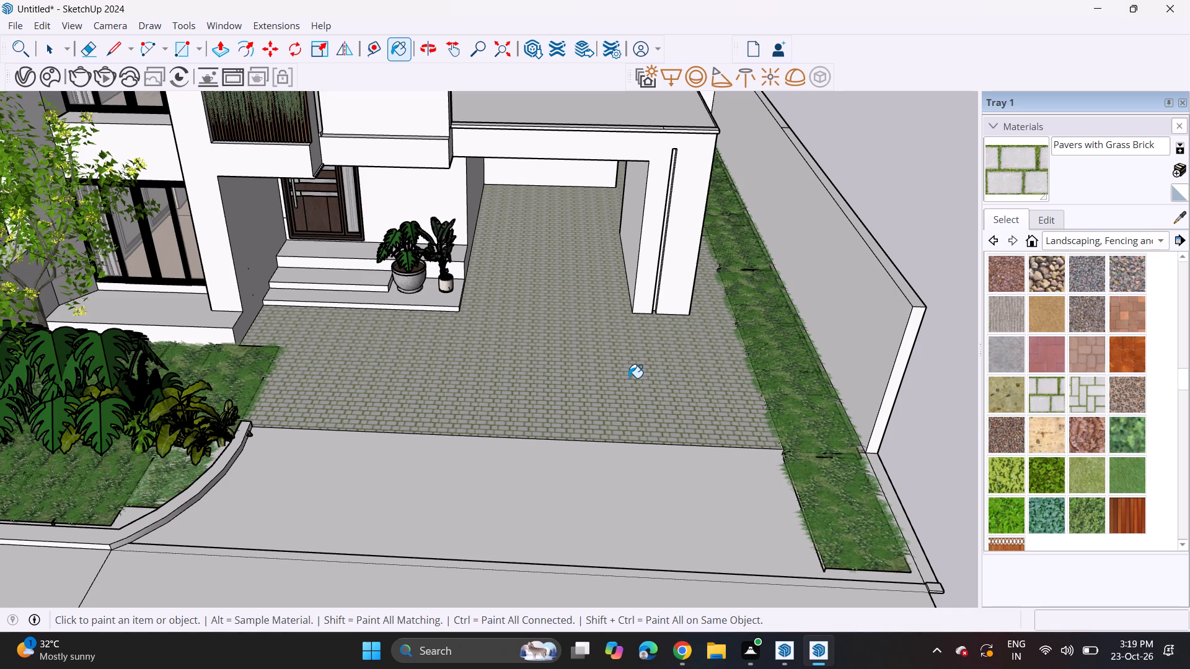
Set the texture width of the Pavers with Grass Brick material to 10'.
{"action": "left_click", "coordinate": [1045, 221]}
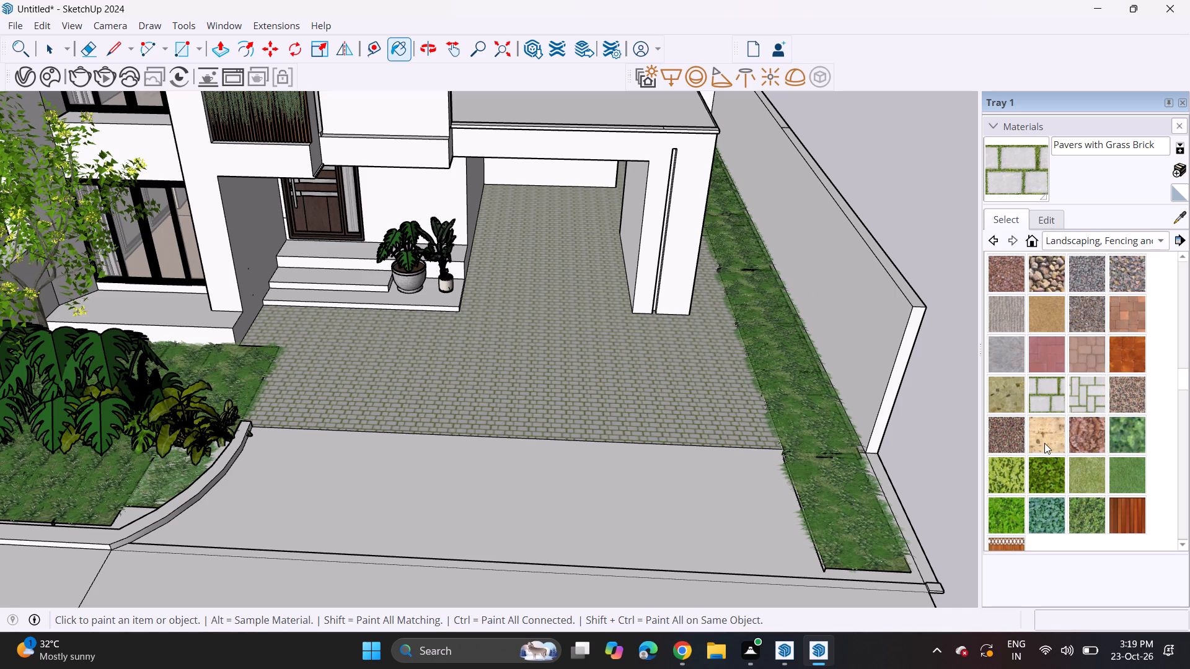
{"action": "left_click", "coordinate": [1044, 443]}
{"action": "key", "text": "BackSpace"}
{"action": "key", "text": "BackSpace"}
{"action": "key", "text": "BackSpace"}
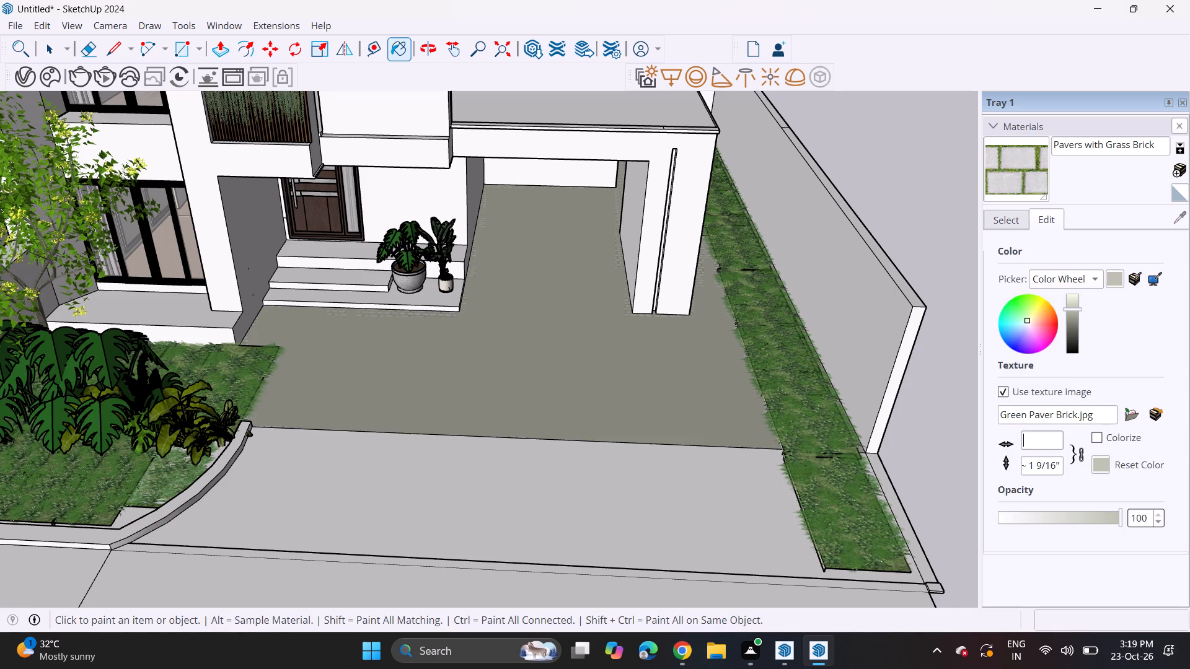
{"action": "type", "text": "10'"}
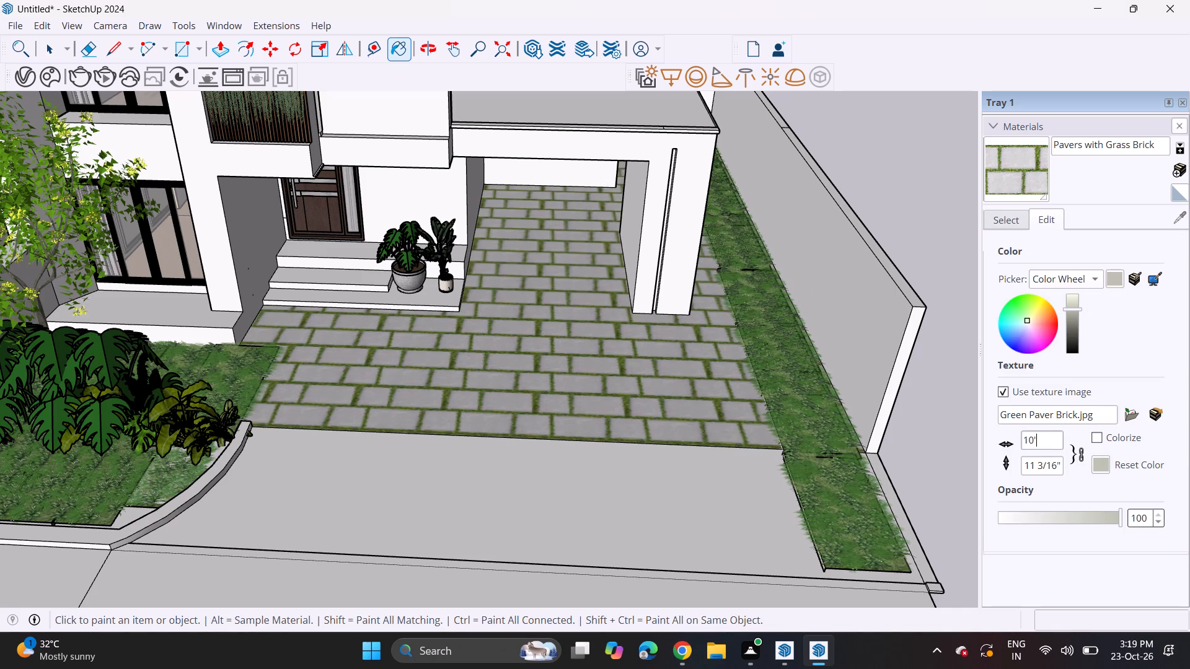
{"action": "key", "text": "space"}
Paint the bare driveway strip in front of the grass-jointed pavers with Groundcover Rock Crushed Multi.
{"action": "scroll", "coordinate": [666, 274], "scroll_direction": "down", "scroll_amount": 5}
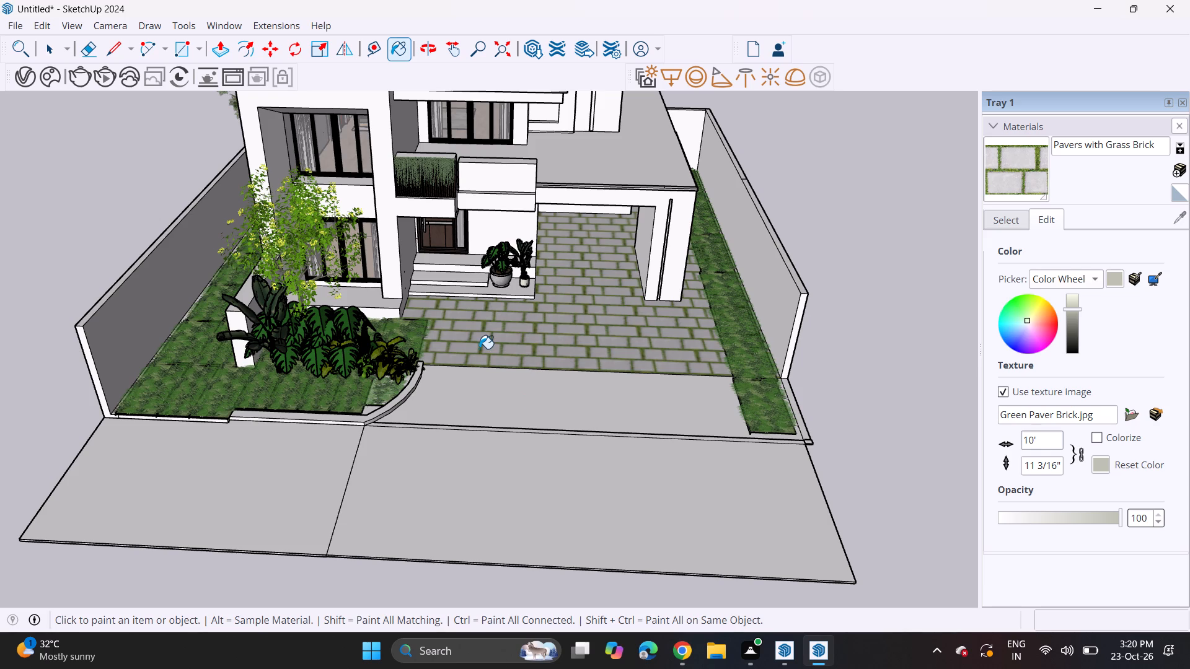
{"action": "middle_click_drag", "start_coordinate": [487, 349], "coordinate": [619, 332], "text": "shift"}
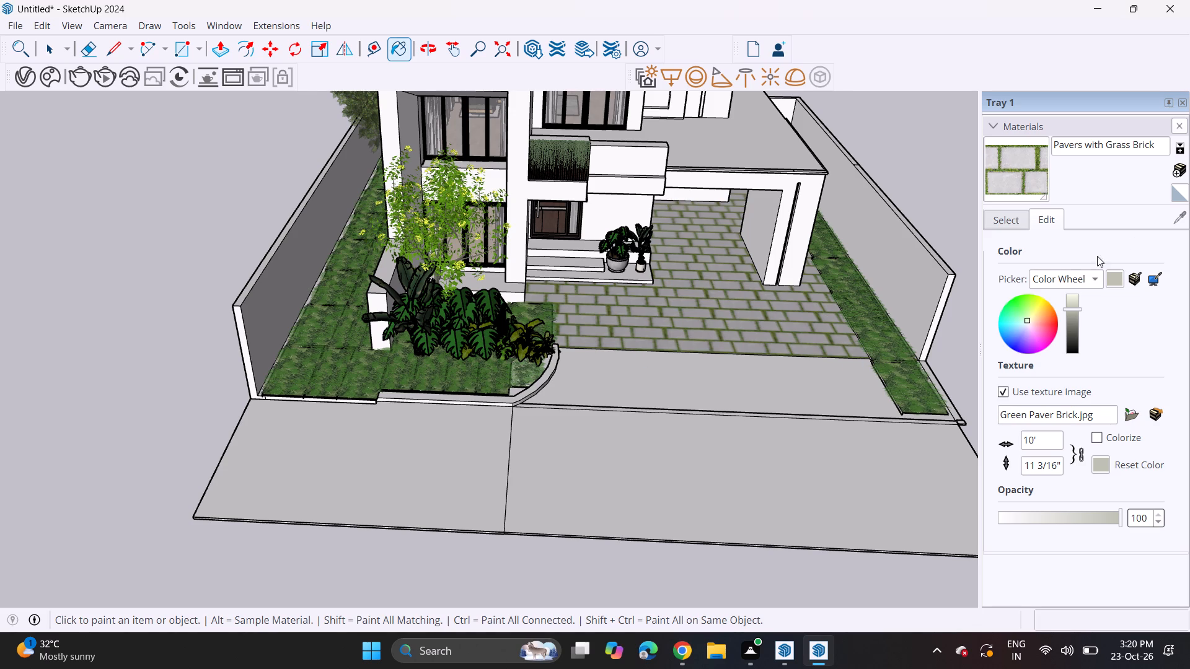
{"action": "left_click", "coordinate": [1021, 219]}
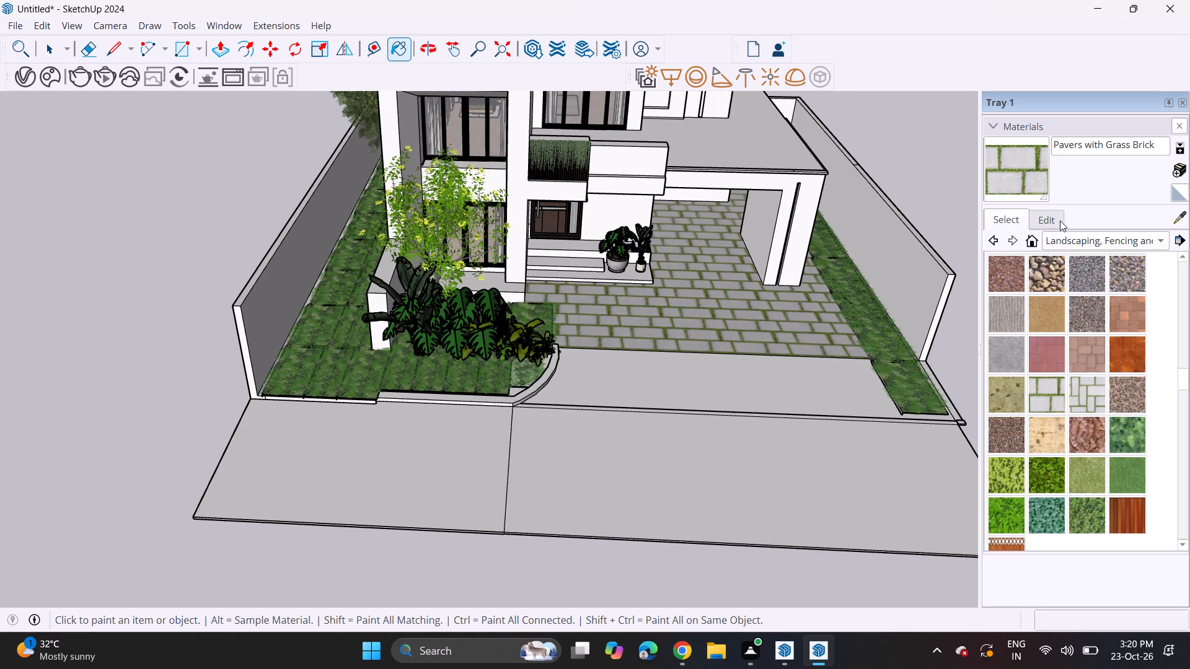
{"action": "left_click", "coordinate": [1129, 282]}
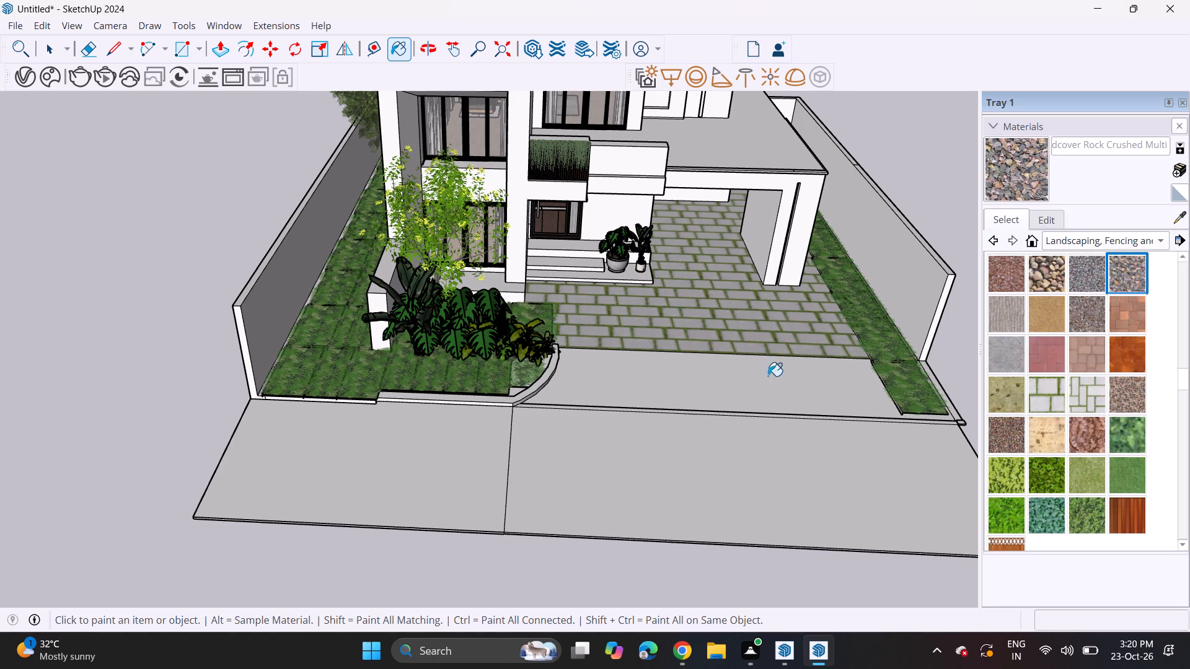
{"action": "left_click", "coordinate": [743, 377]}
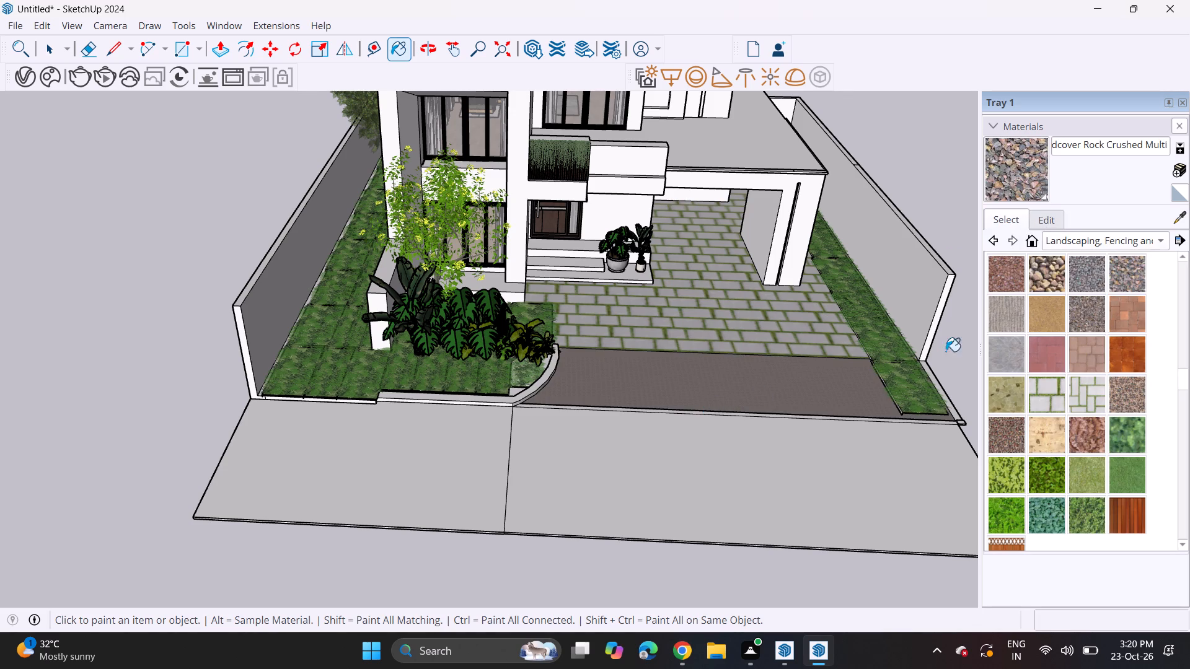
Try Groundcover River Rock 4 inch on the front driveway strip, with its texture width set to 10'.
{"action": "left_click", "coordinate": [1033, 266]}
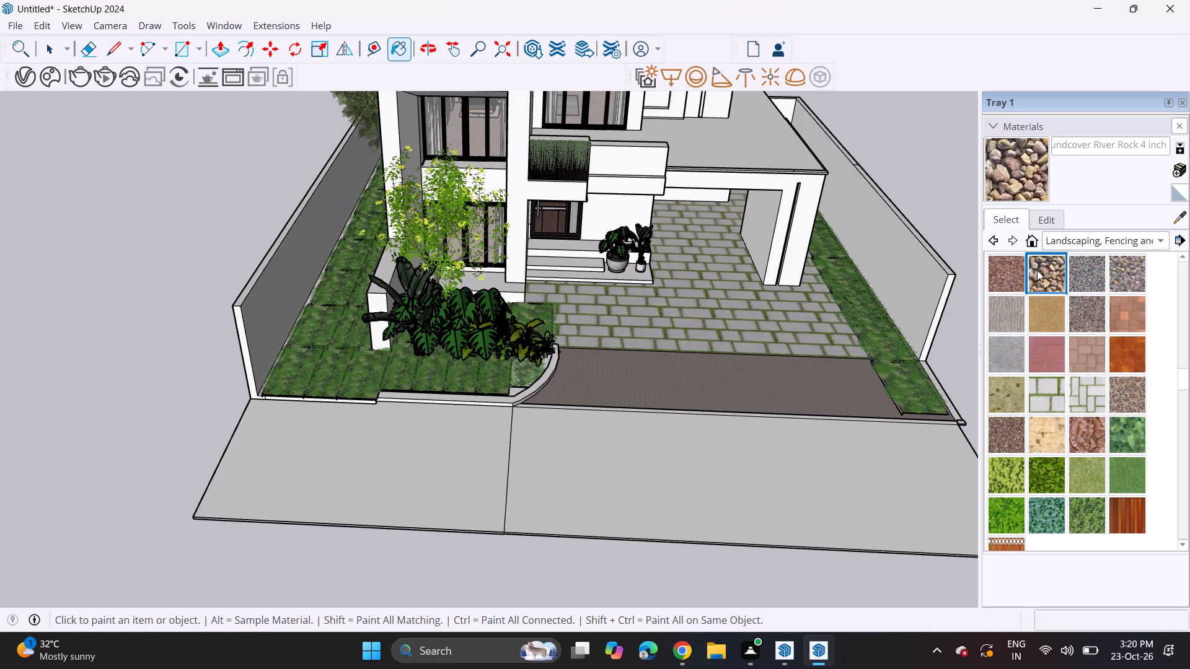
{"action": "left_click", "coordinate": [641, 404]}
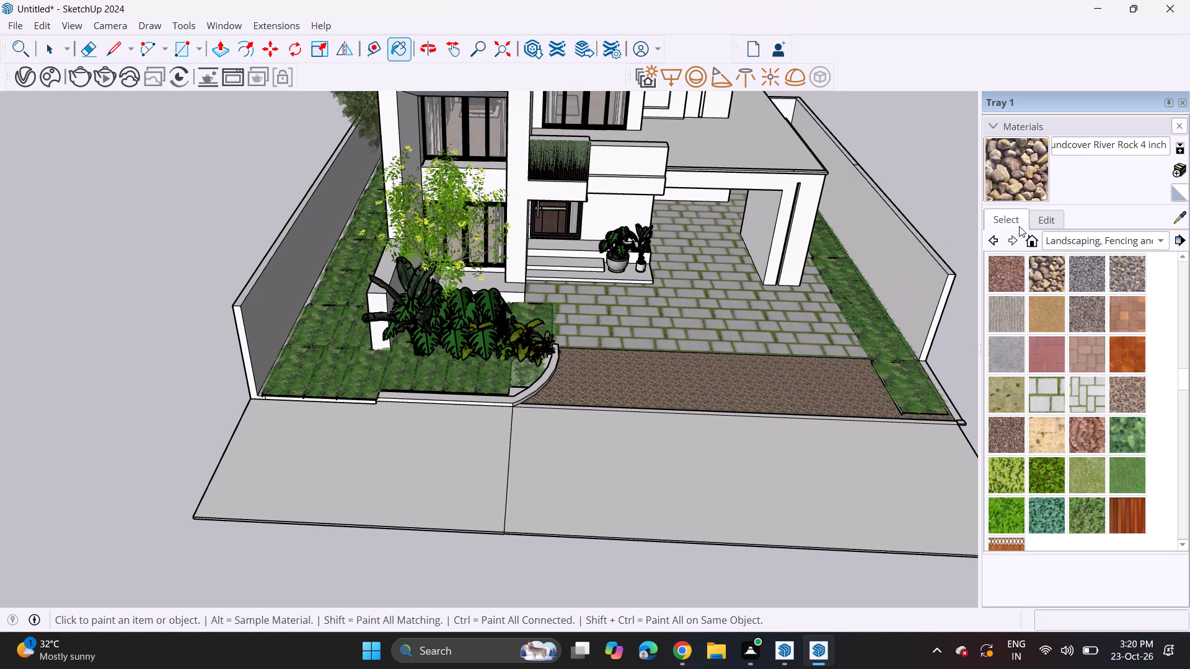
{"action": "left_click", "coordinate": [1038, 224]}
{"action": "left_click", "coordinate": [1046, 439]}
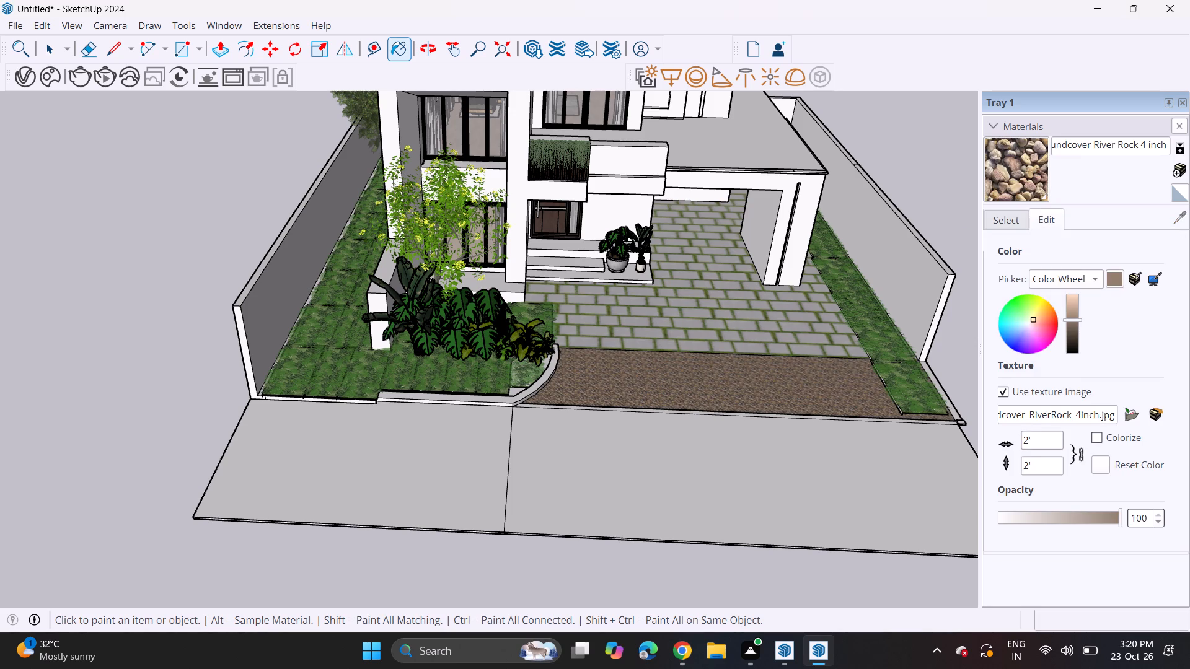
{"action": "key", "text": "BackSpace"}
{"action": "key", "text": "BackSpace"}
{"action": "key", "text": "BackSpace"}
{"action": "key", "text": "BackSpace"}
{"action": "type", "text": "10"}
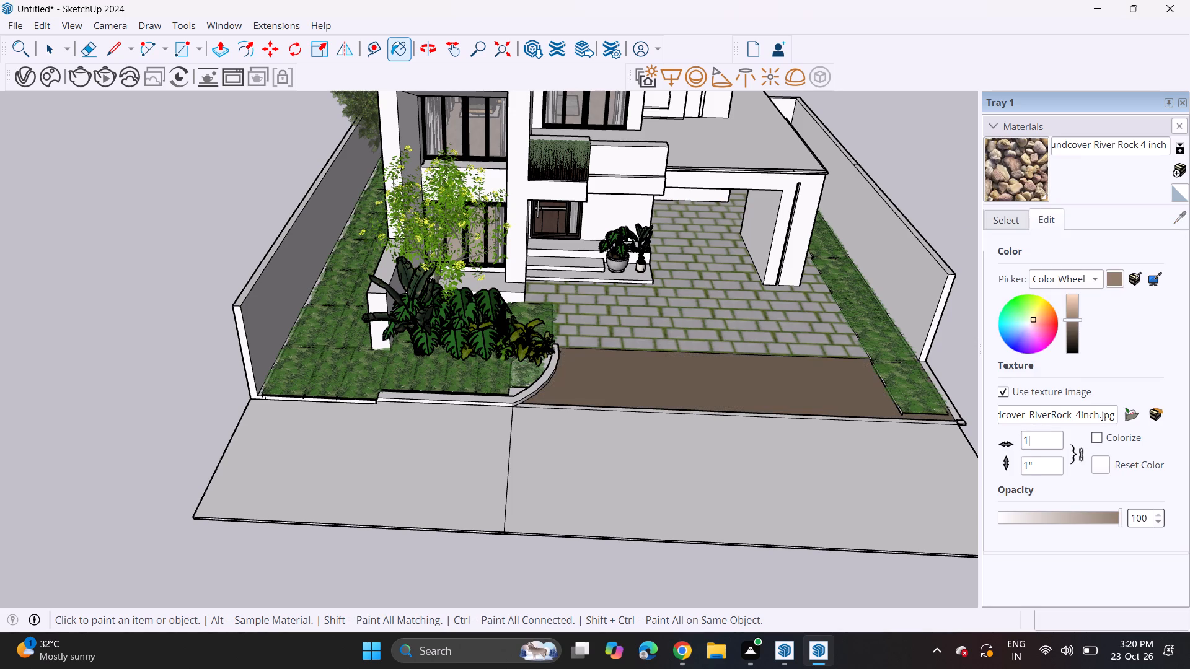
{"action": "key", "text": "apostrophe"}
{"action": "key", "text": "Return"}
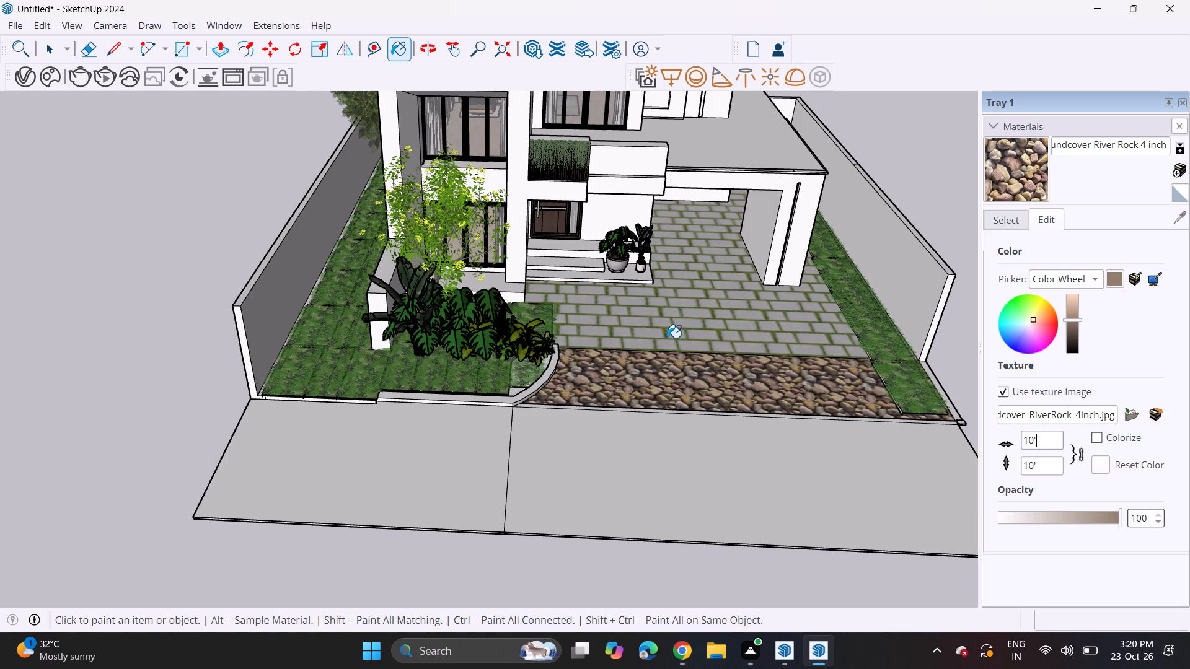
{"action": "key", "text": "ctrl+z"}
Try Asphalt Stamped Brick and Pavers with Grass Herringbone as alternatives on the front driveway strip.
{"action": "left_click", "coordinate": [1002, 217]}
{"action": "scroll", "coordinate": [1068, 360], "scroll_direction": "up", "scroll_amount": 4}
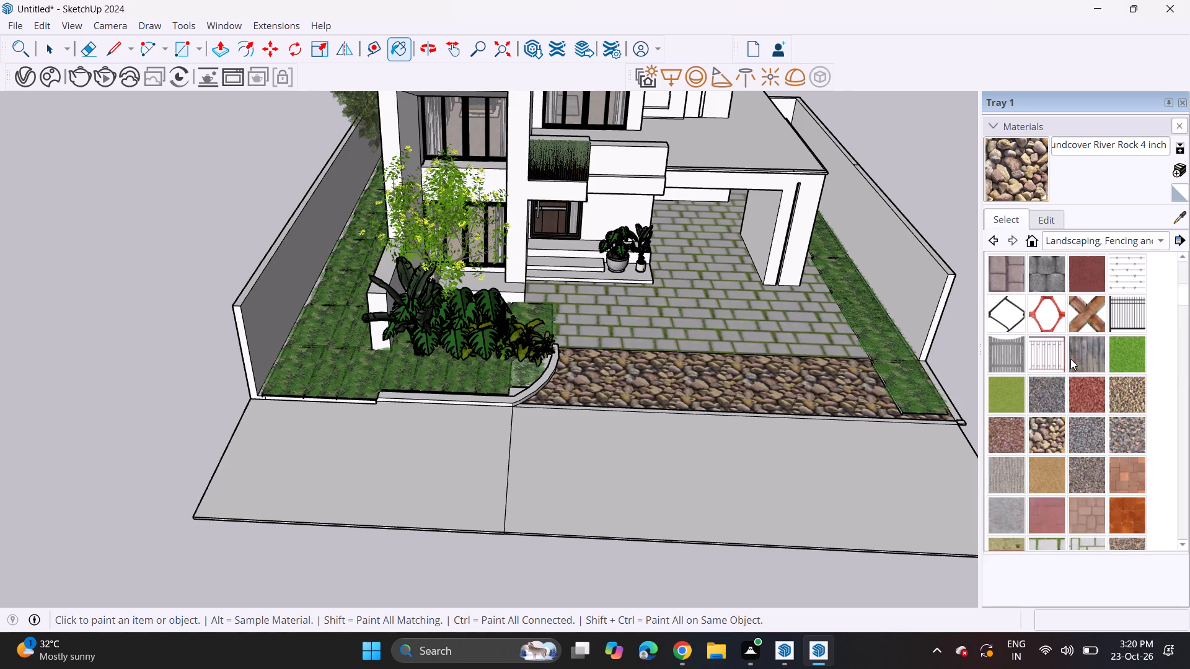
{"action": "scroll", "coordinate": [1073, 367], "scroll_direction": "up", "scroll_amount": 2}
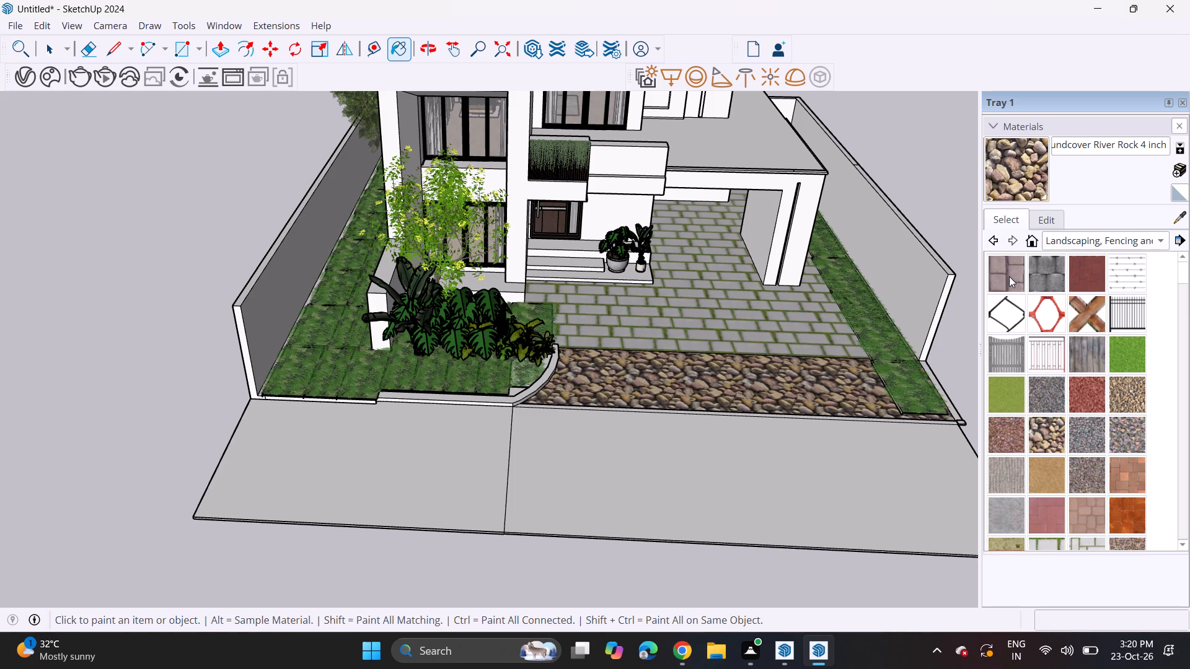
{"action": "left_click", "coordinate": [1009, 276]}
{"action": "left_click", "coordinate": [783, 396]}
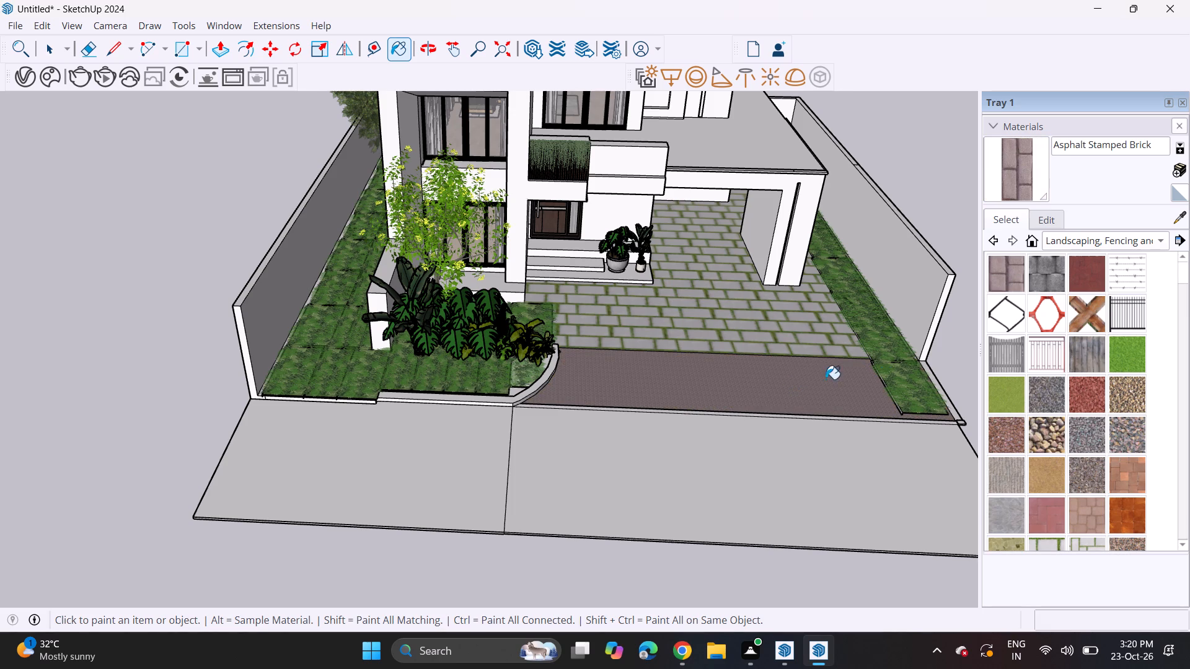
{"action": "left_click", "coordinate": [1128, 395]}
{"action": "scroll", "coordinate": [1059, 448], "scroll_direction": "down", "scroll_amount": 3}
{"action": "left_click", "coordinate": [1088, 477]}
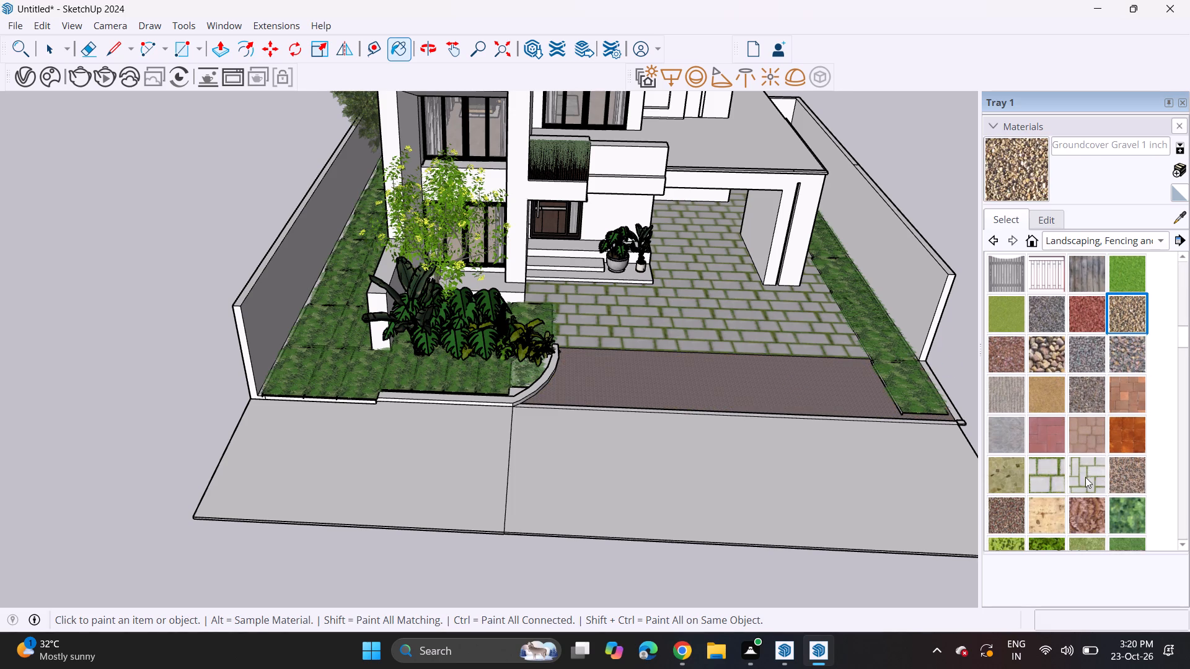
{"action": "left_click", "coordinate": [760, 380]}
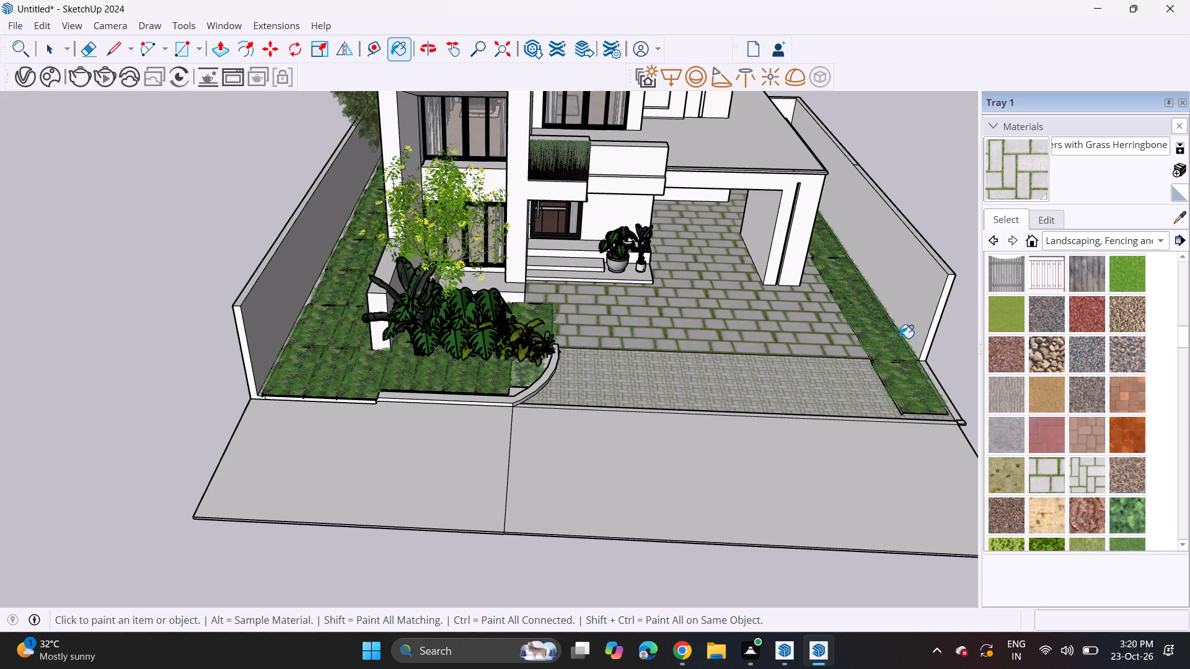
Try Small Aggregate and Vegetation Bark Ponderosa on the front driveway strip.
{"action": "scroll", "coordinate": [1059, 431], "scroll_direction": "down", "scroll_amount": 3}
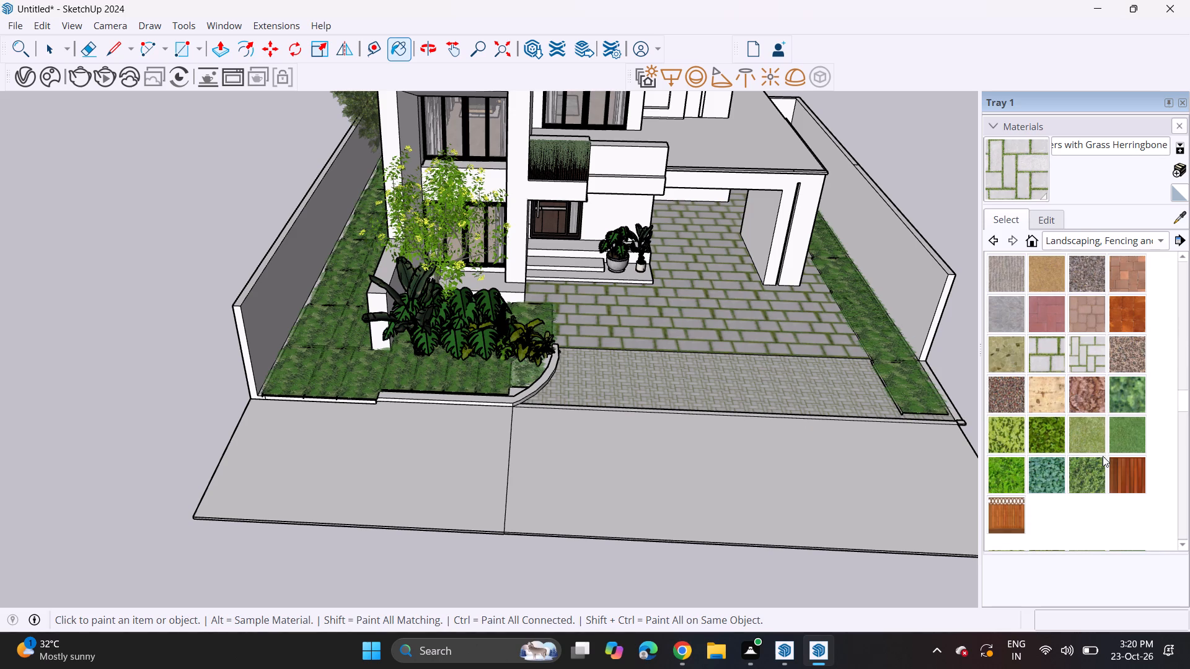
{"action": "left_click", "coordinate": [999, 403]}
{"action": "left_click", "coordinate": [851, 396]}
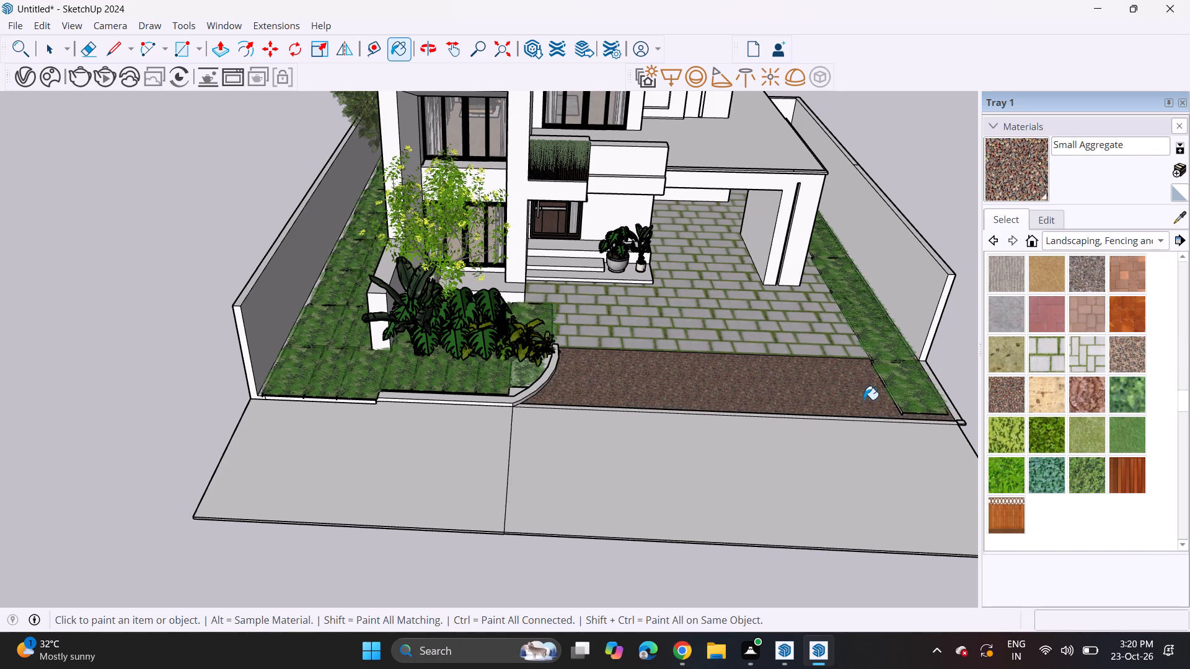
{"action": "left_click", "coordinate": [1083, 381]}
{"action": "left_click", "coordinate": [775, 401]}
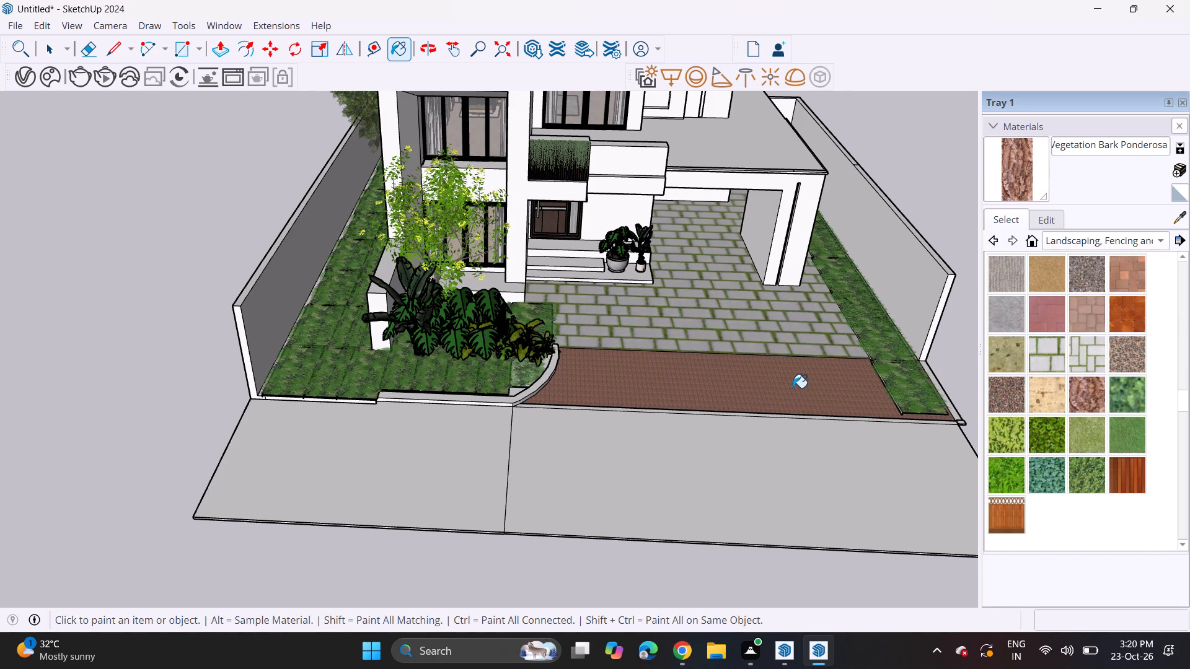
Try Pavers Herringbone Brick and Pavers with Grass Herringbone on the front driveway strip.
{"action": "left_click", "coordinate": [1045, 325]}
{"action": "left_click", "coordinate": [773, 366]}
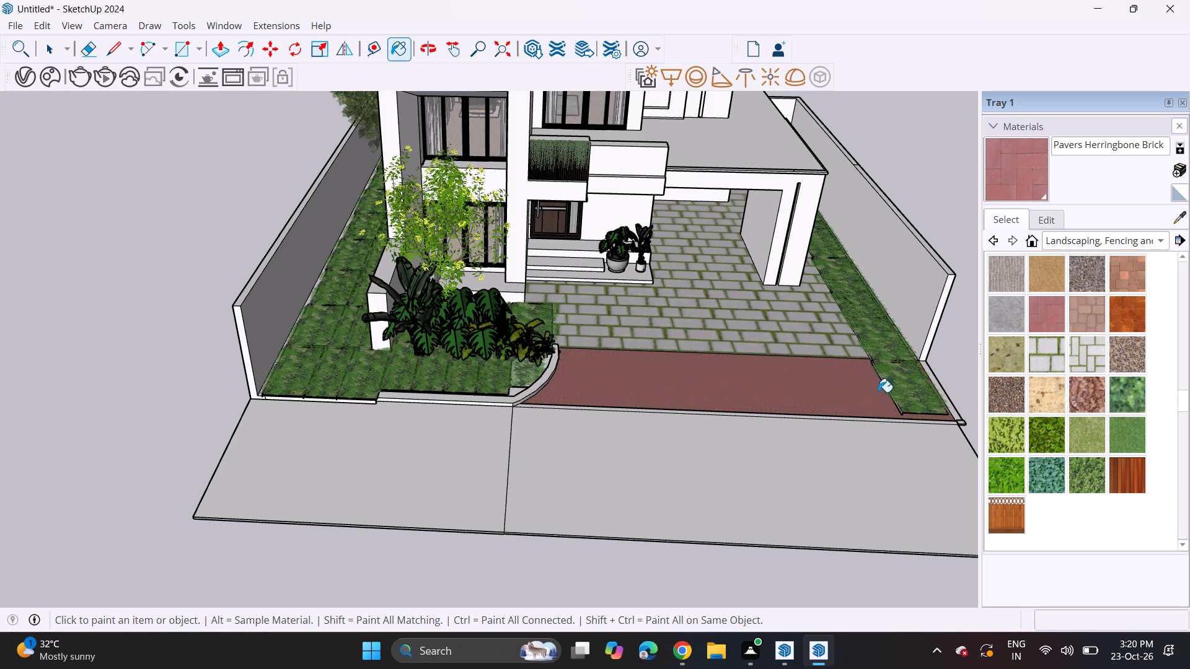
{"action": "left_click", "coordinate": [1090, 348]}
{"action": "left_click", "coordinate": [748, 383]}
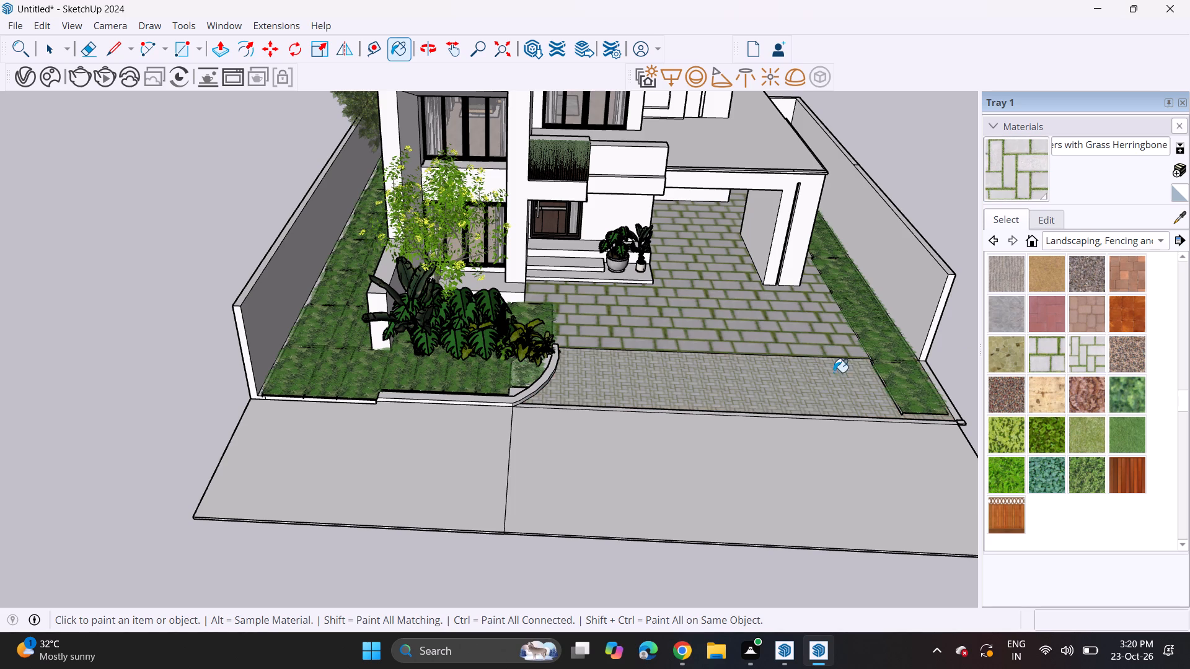
Paint the front driveway strip with Pavers with Grass Brick and set that material's texture width to 10'.
{"action": "left_click", "coordinate": [1029, 361]}
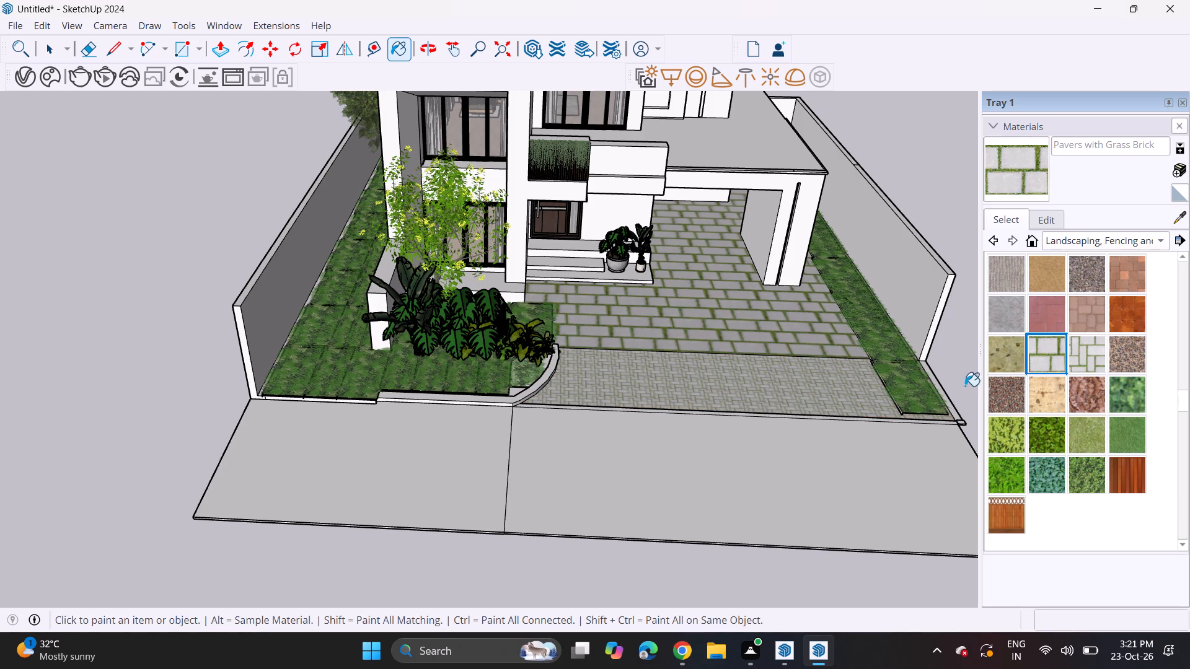
{"action": "left_click", "coordinate": [707, 388]}
{"action": "left_click", "coordinate": [1056, 239]}
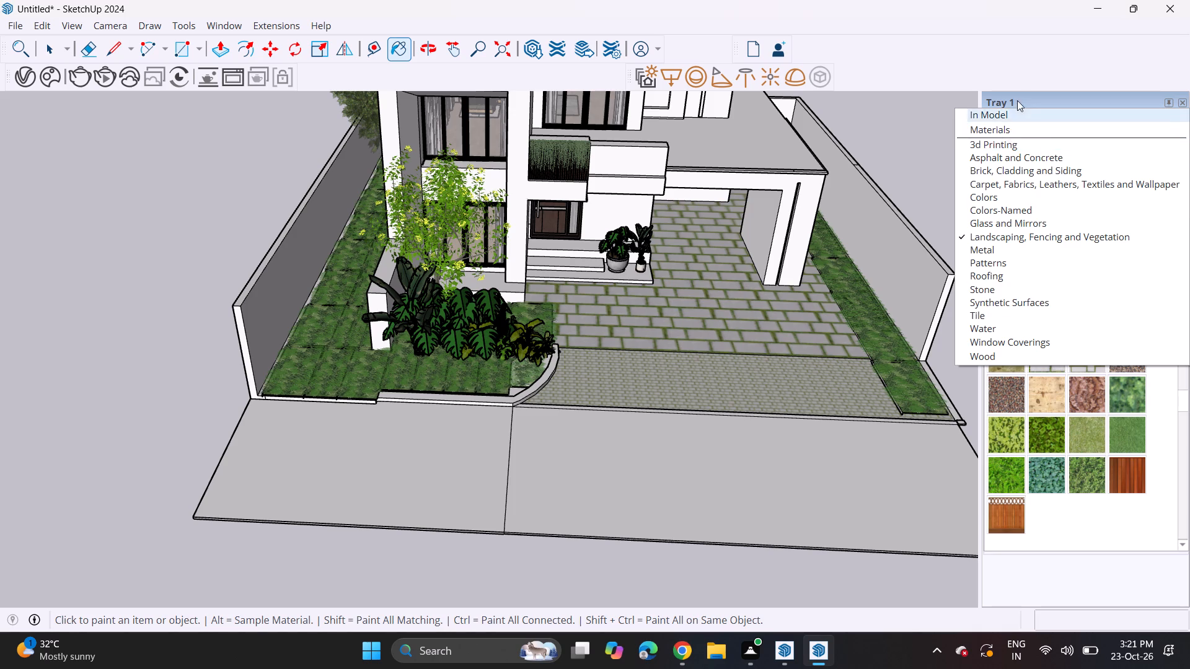
{"action": "left_click", "coordinate": [1020, 95]}
{"action": "left_click", "coordinate": [1044, 219]}
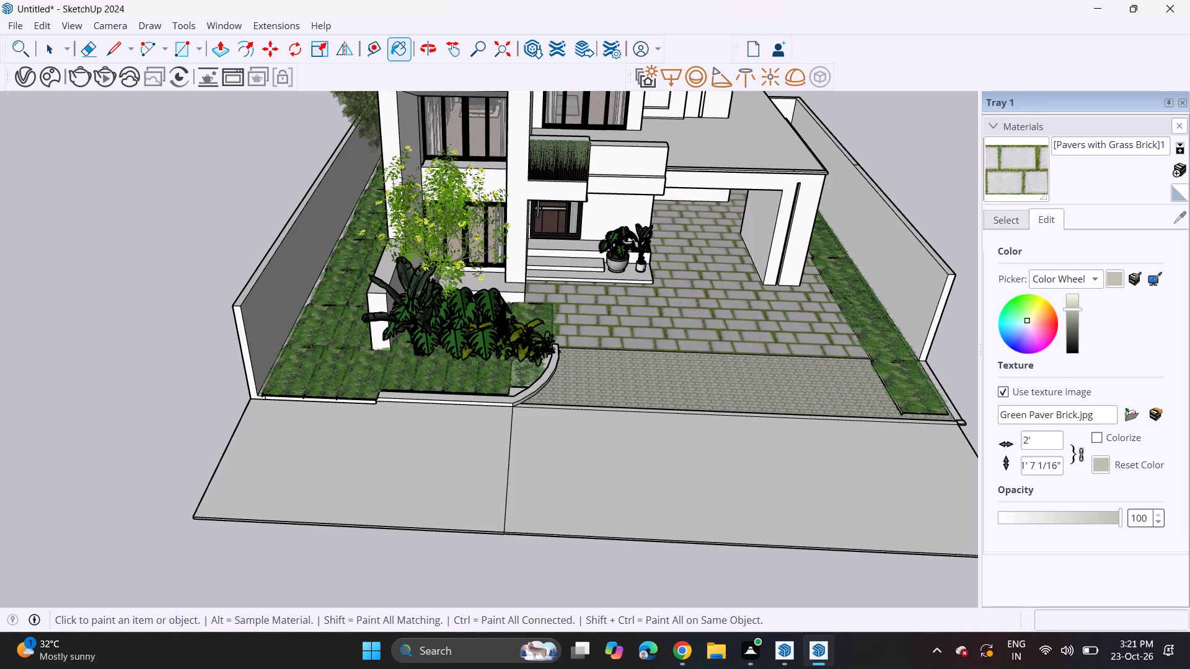
{"action": "left_click", "coordinate": [1036, 440]}
{"action": "key", "text": "BackSpace"}
{"action": "key", "text": "BackSpace"}
{"action": "type", "text": "10'"}
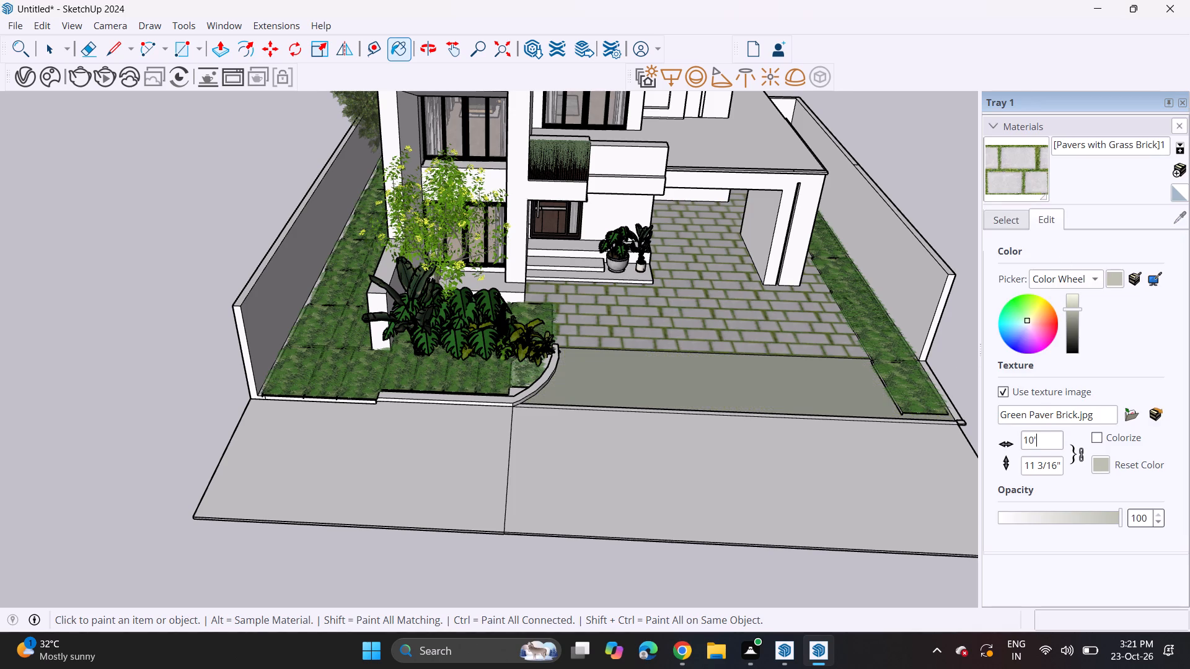
{"action": "key", "text": "Return"}
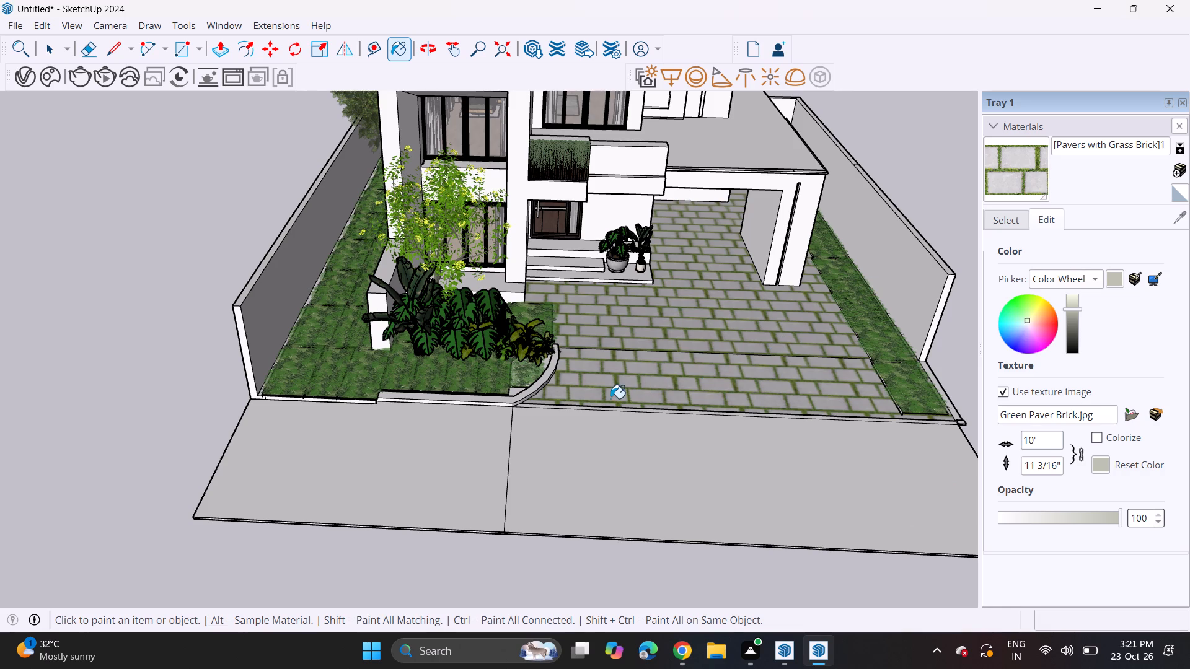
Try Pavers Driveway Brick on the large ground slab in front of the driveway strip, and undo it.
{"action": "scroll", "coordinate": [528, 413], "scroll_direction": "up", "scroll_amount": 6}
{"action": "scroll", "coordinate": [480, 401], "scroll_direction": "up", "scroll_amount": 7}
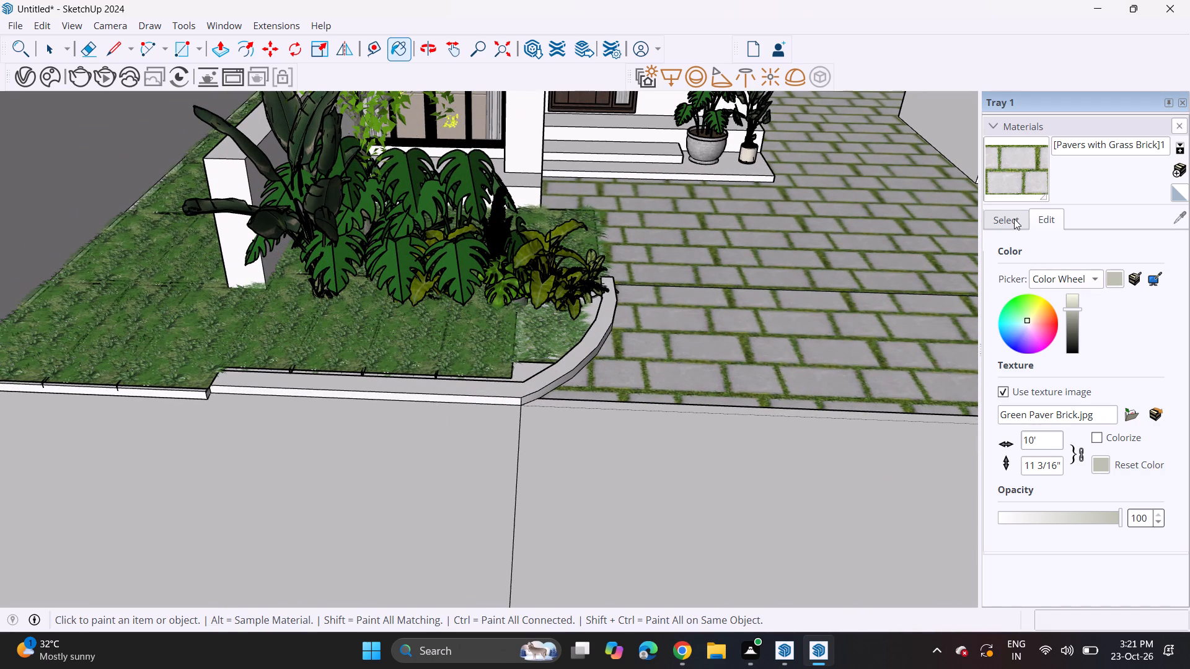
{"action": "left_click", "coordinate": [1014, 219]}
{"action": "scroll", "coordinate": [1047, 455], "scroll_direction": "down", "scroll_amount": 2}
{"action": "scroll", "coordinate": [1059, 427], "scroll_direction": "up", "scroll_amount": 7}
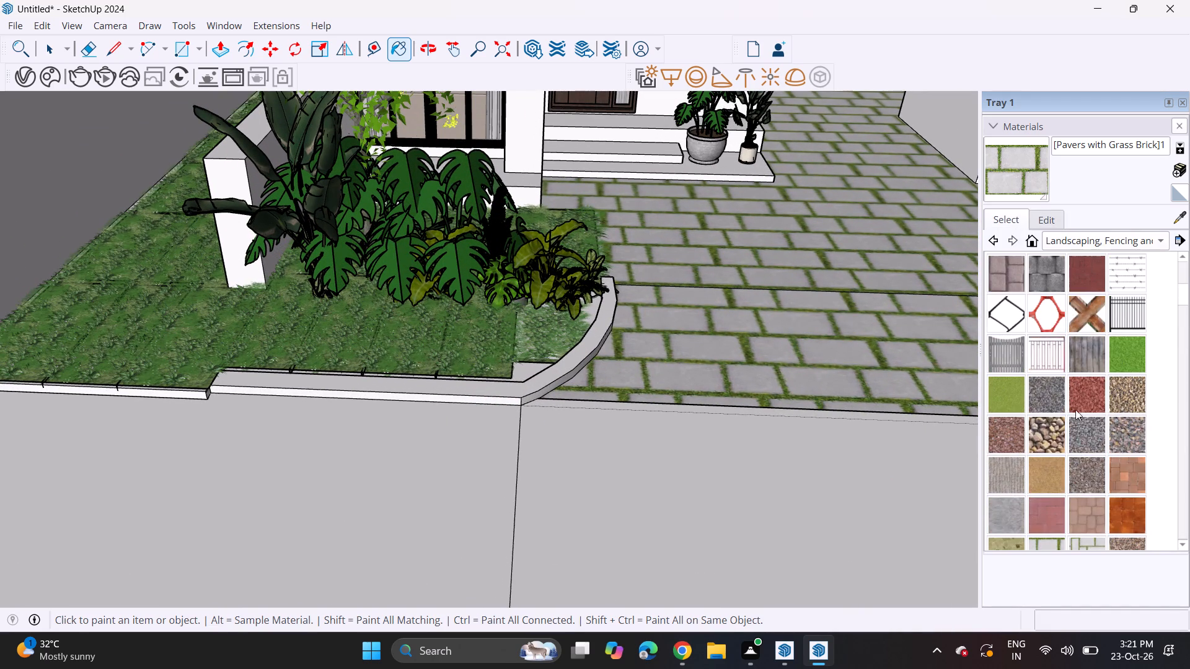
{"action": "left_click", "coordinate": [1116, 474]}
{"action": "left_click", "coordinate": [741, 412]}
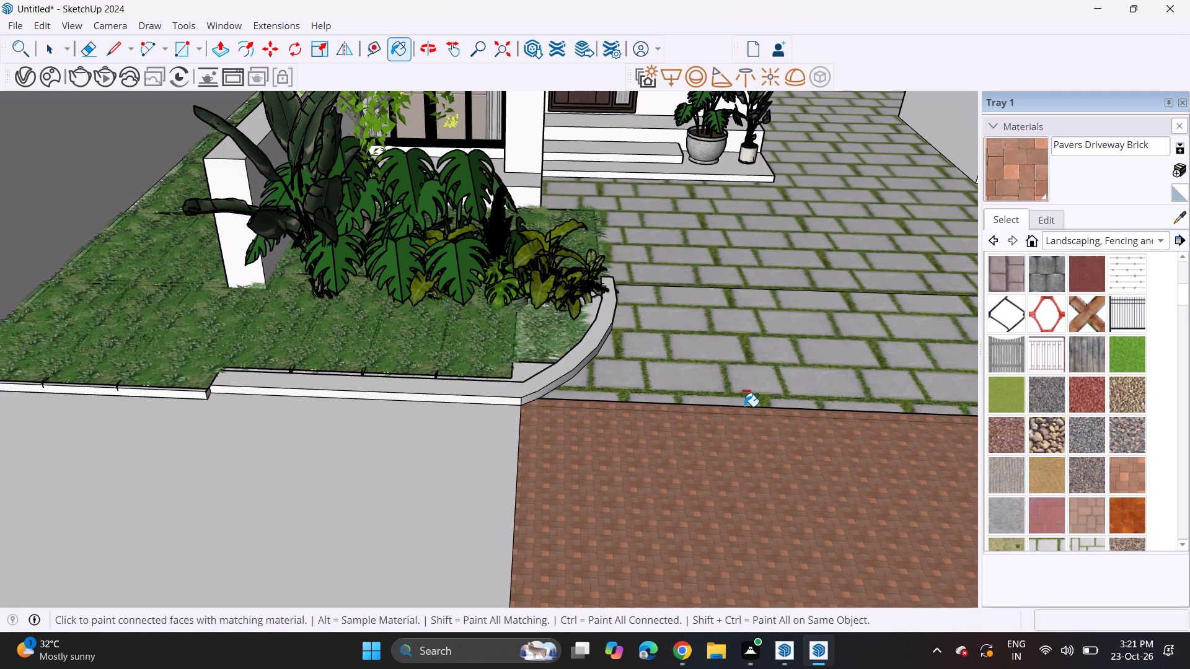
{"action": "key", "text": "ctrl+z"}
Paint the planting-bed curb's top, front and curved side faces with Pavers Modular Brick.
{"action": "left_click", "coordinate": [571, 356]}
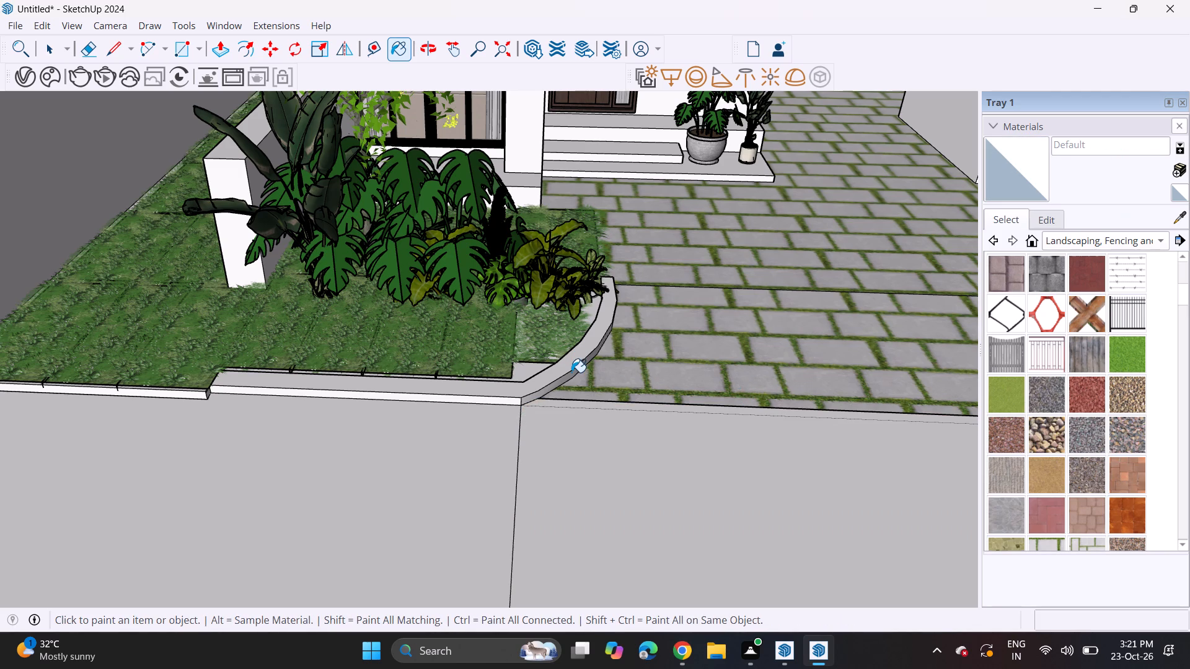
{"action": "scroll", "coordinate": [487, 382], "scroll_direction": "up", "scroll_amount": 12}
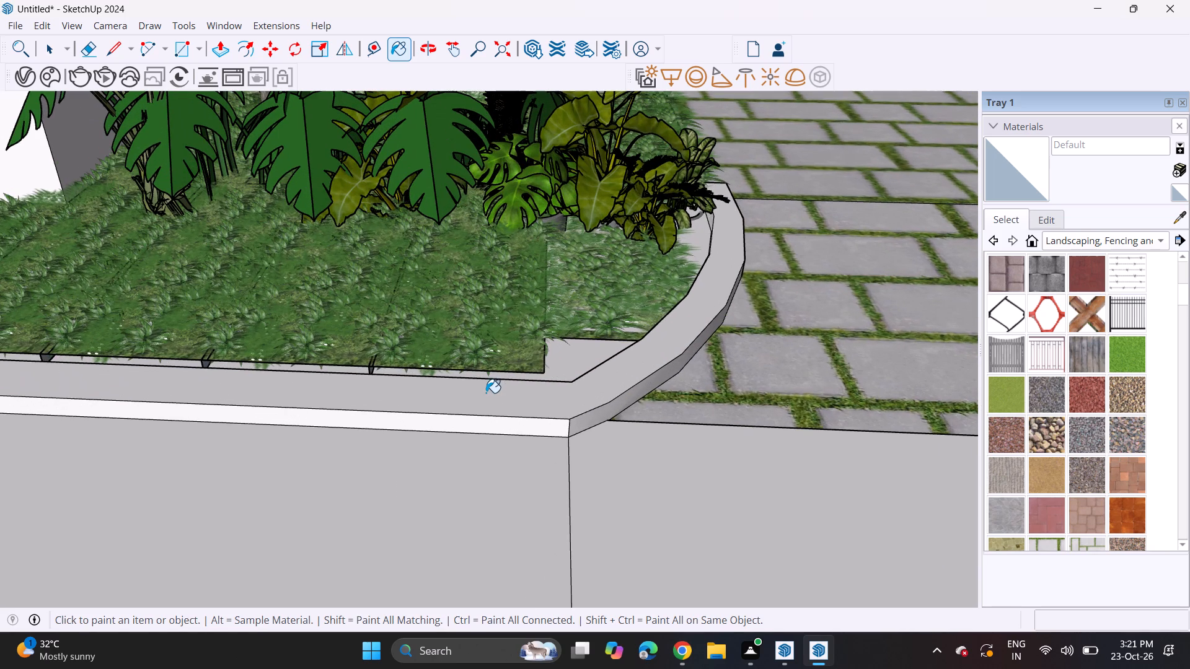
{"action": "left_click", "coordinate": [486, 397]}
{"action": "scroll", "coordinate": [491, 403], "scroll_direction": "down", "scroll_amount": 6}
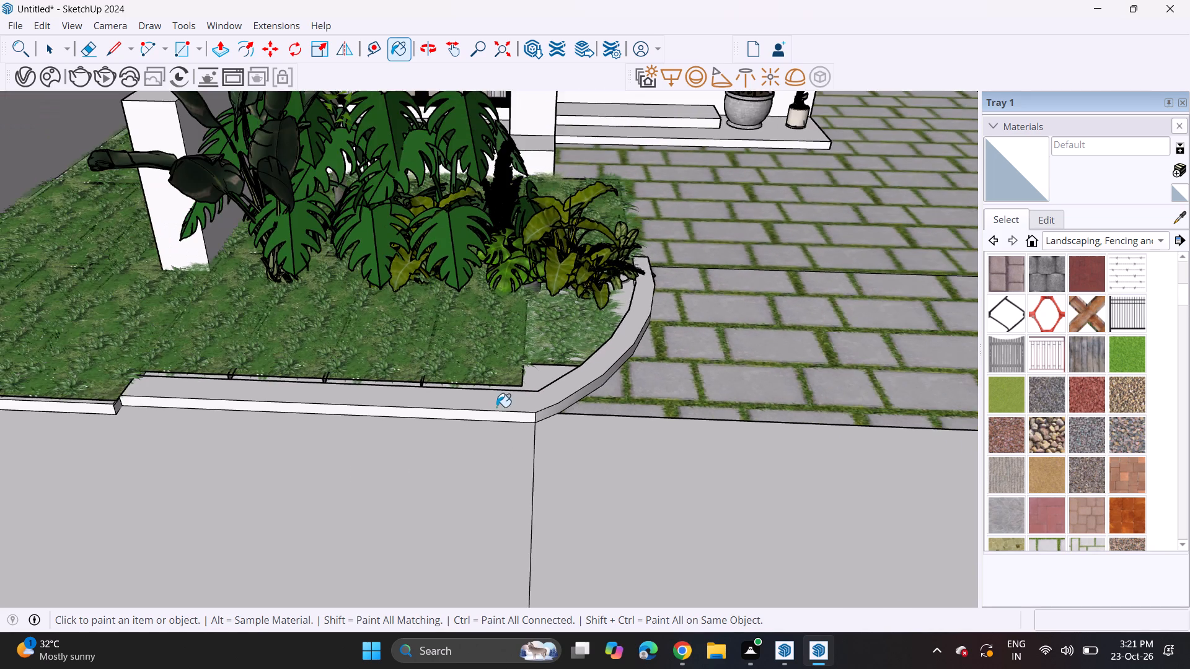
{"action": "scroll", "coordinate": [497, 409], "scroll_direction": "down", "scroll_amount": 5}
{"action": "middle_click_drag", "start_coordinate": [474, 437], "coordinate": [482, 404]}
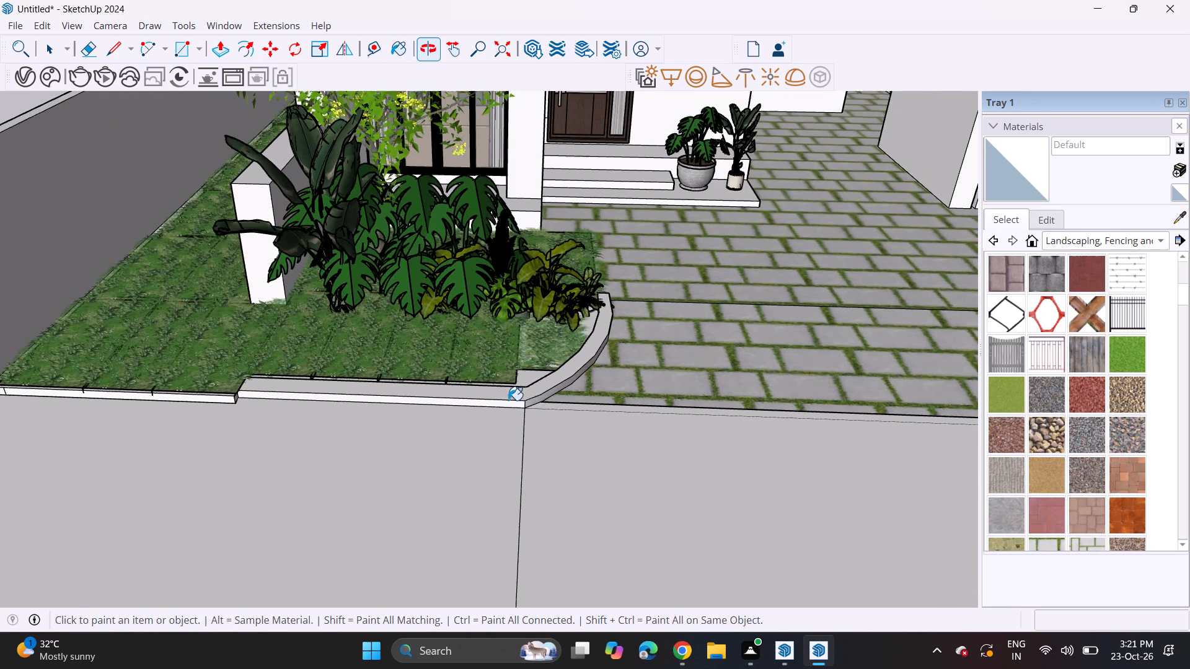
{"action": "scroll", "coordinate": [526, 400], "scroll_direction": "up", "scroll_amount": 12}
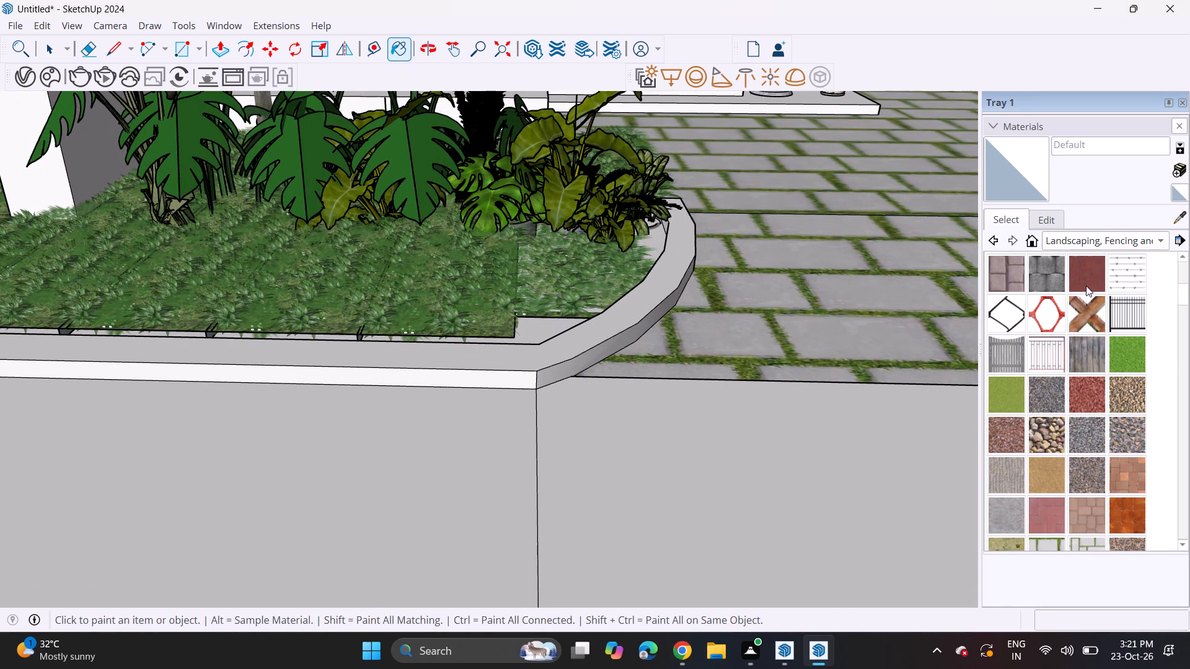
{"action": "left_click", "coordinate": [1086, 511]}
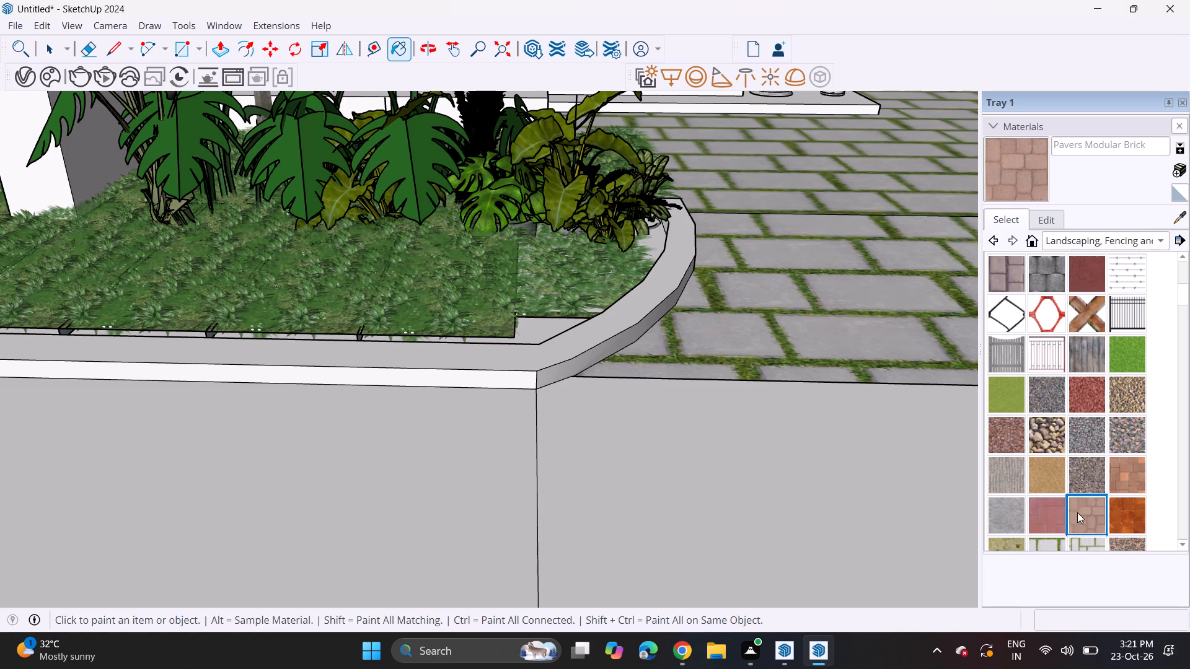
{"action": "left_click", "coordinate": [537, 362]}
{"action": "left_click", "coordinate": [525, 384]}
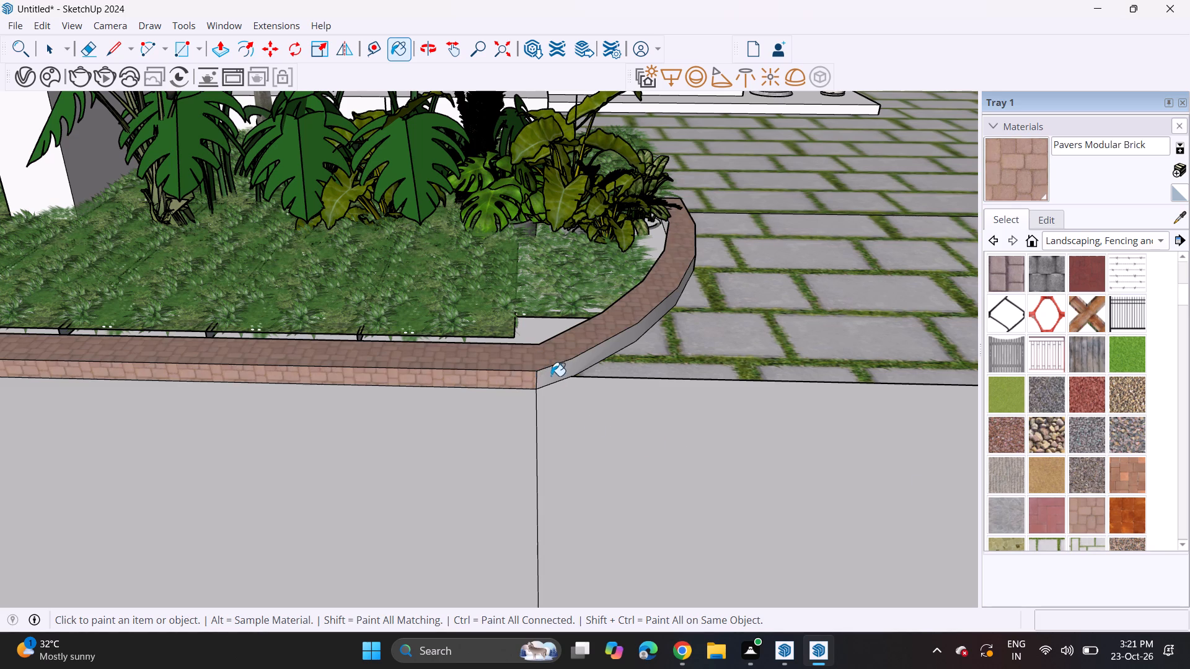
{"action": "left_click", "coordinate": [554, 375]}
Paint the front face of the low edging along the lawn beside the curb with Pavers Modular Brick.
{"action": "scroll", "coordinate": [651, 377], "scroll_direction": "down", "scroll_amount": 6}
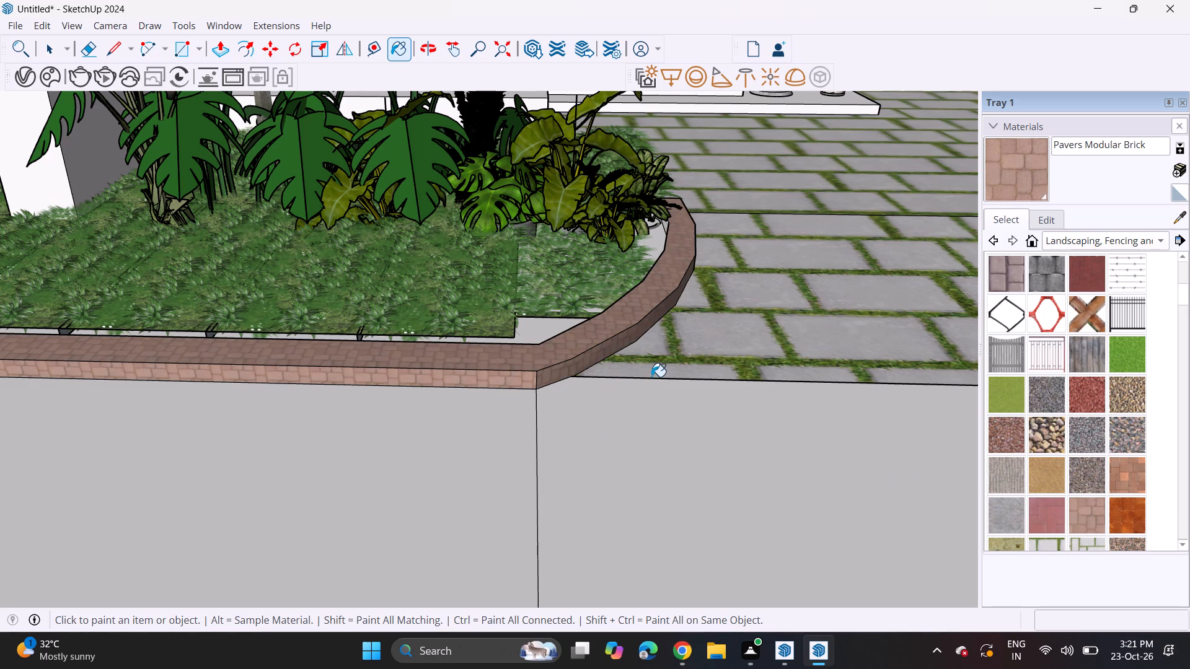
{"action": "scroll", "coordinate": [651, 377], "scroll_direction": "down", "scroll_amount": 2}
{"action": "scroll", "coordinate": [651, 377], "scroll_direction": "up", "scroll_amount": 2}
{"action": "scroll", "coordinate": [651, 371], "scroll_direction": "down", "scroll_amount": 3}
{"action": "scroll", "coordinate": [651, 371], "scroll_direction": "up", "scroll_amount": 2}
{"action": "scroll", "coordinate": [651, 371], "scroll_direction": "down", "scroll_amount": 10}
{"action": "scroll", "coordinate": [627, 378], "scroll_direction": "up", "scroll_amount": 1}
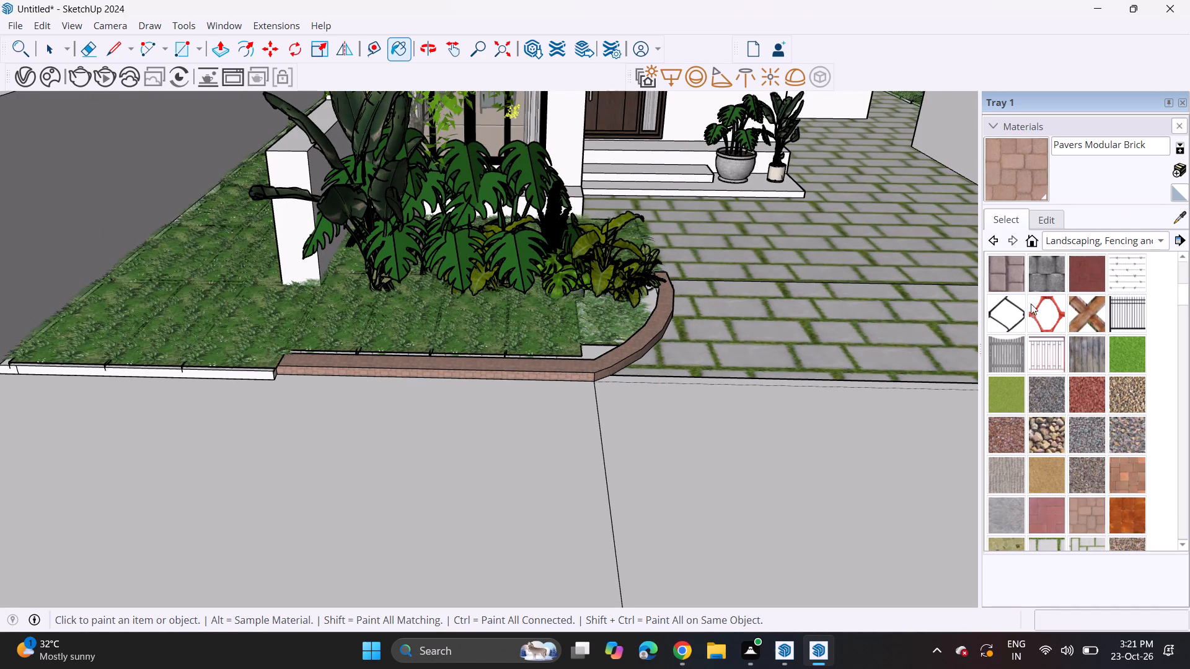
{"action": "scroll", "coordinate": [1101, 465], "scroll_direction": "down", "scroll_amount": 1}
{"action": "scroll", "coordinate": [1101, 465], "scroll_direction": "up", "scroll_amount": 1}
{"action": "scroll", "coordinate": [1101, 465], "scroll_direction": "down", "scroll_amount": 1}
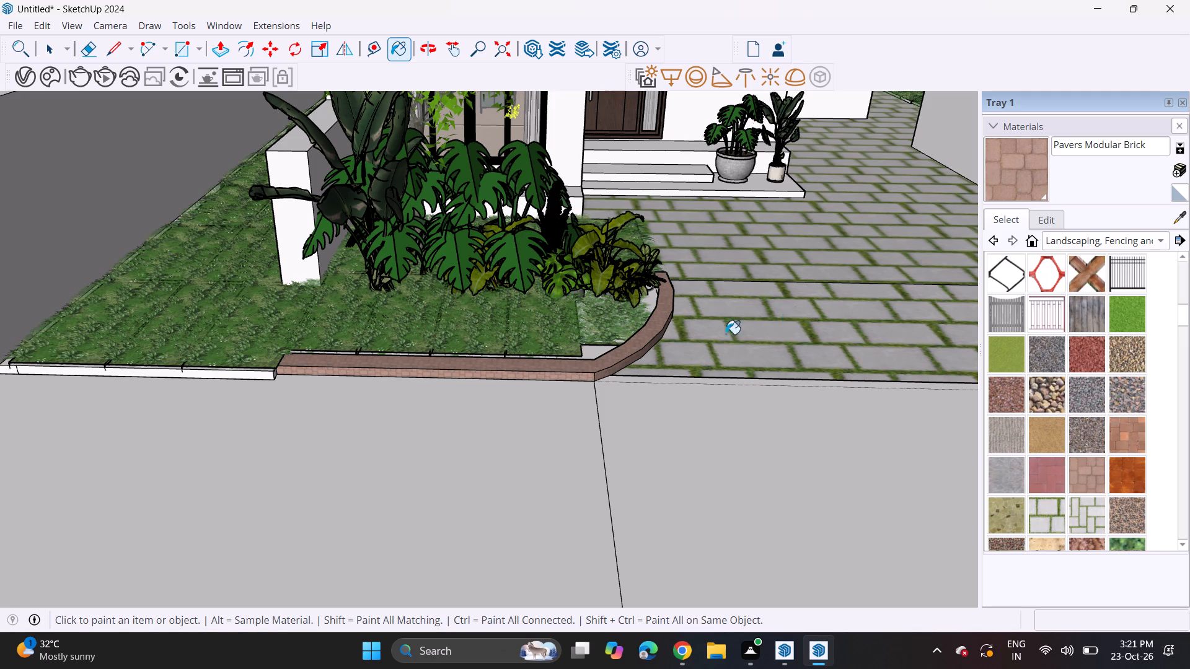
{"action": "left_click", "coordinate": [260, 374]}
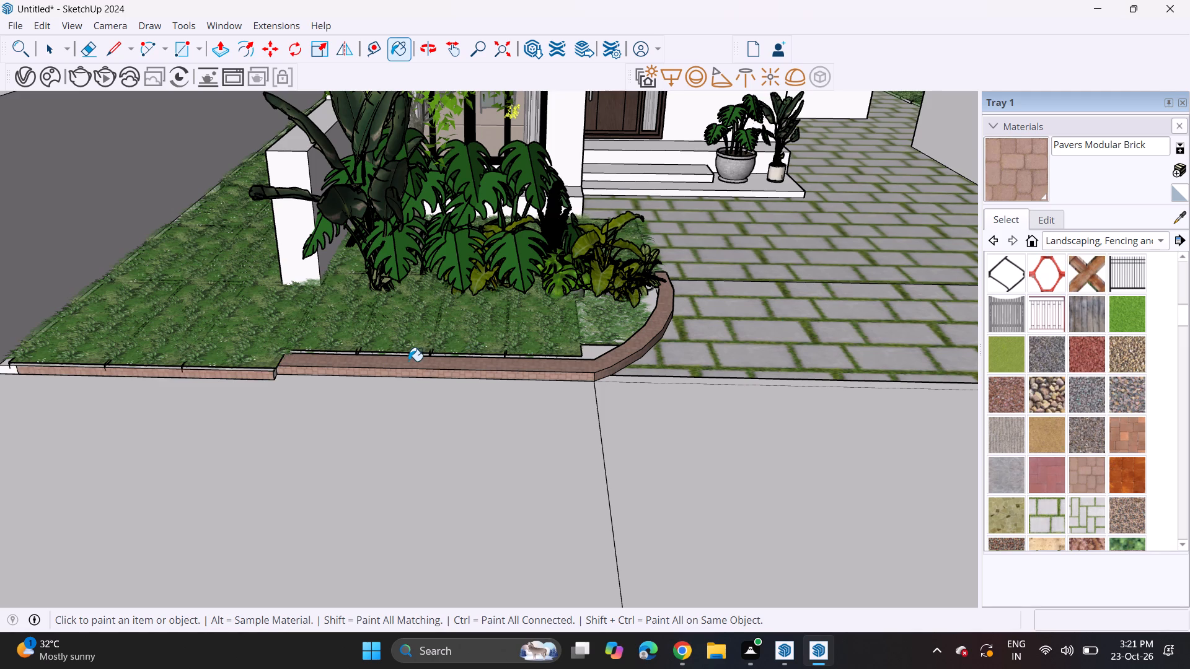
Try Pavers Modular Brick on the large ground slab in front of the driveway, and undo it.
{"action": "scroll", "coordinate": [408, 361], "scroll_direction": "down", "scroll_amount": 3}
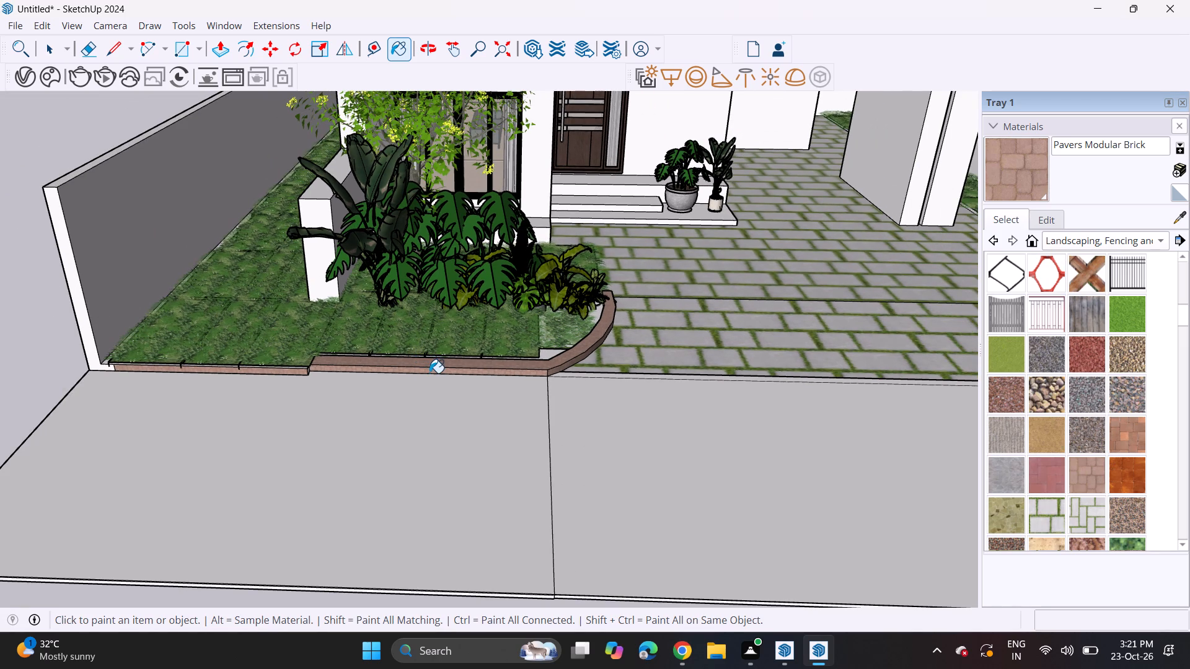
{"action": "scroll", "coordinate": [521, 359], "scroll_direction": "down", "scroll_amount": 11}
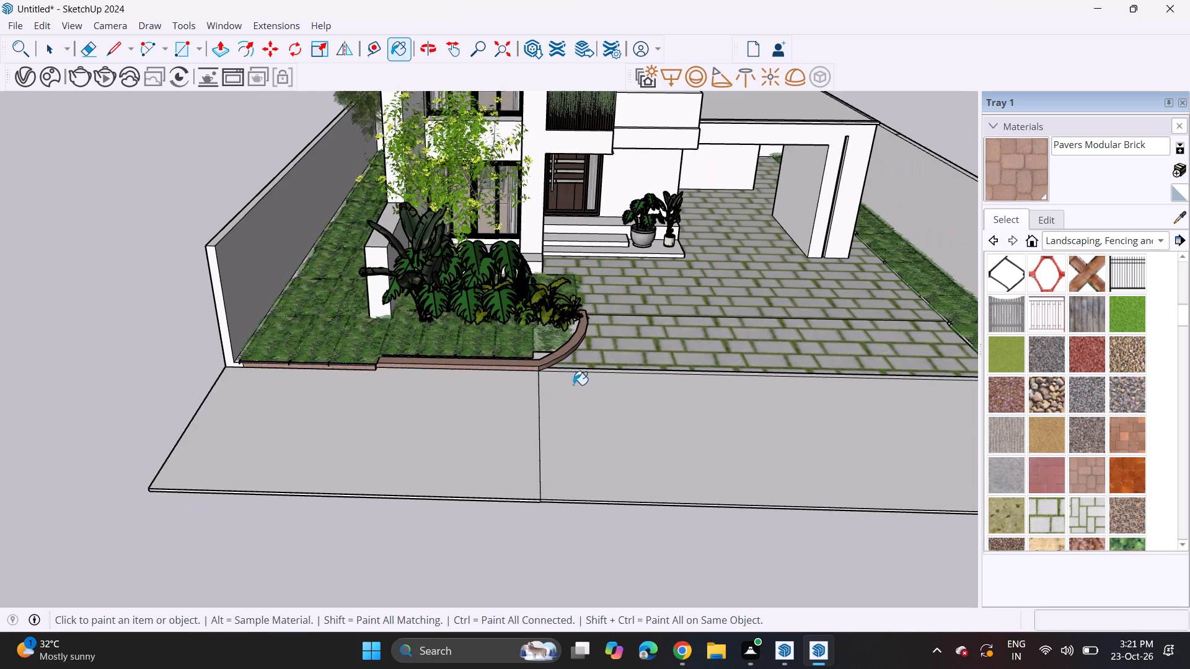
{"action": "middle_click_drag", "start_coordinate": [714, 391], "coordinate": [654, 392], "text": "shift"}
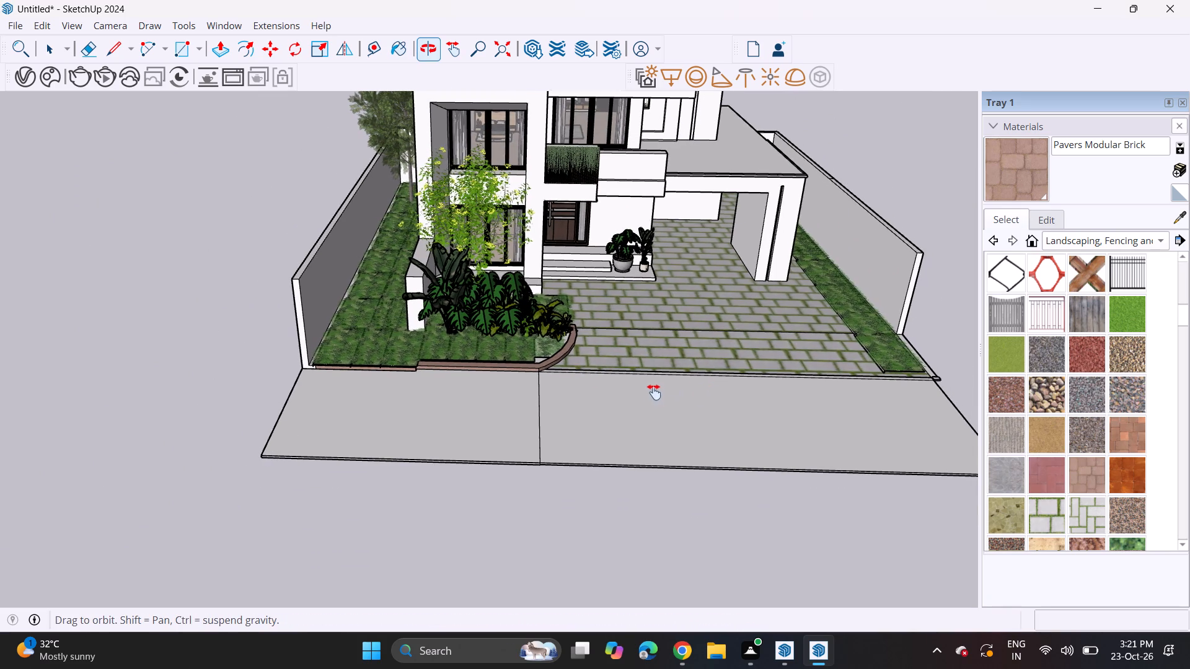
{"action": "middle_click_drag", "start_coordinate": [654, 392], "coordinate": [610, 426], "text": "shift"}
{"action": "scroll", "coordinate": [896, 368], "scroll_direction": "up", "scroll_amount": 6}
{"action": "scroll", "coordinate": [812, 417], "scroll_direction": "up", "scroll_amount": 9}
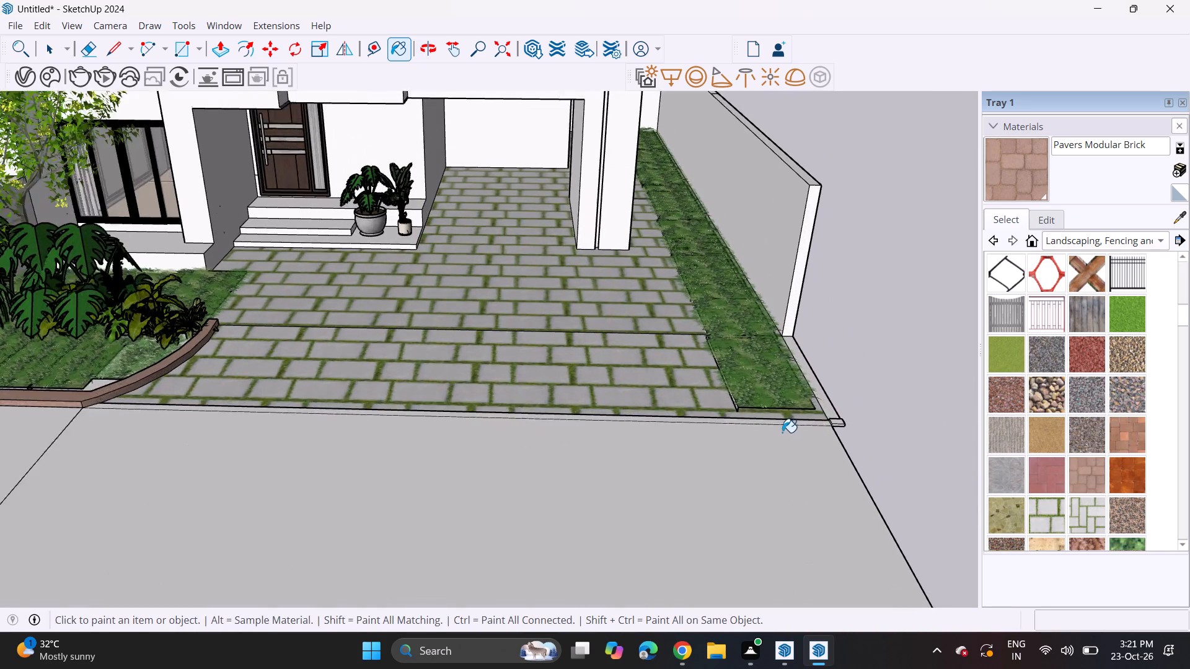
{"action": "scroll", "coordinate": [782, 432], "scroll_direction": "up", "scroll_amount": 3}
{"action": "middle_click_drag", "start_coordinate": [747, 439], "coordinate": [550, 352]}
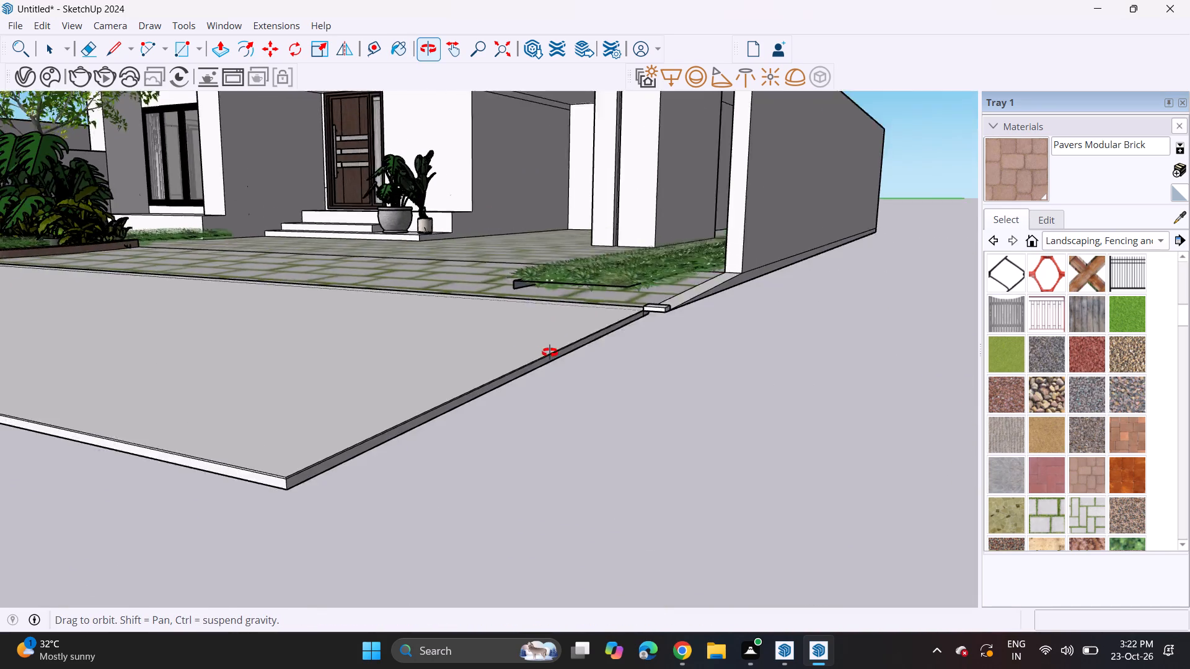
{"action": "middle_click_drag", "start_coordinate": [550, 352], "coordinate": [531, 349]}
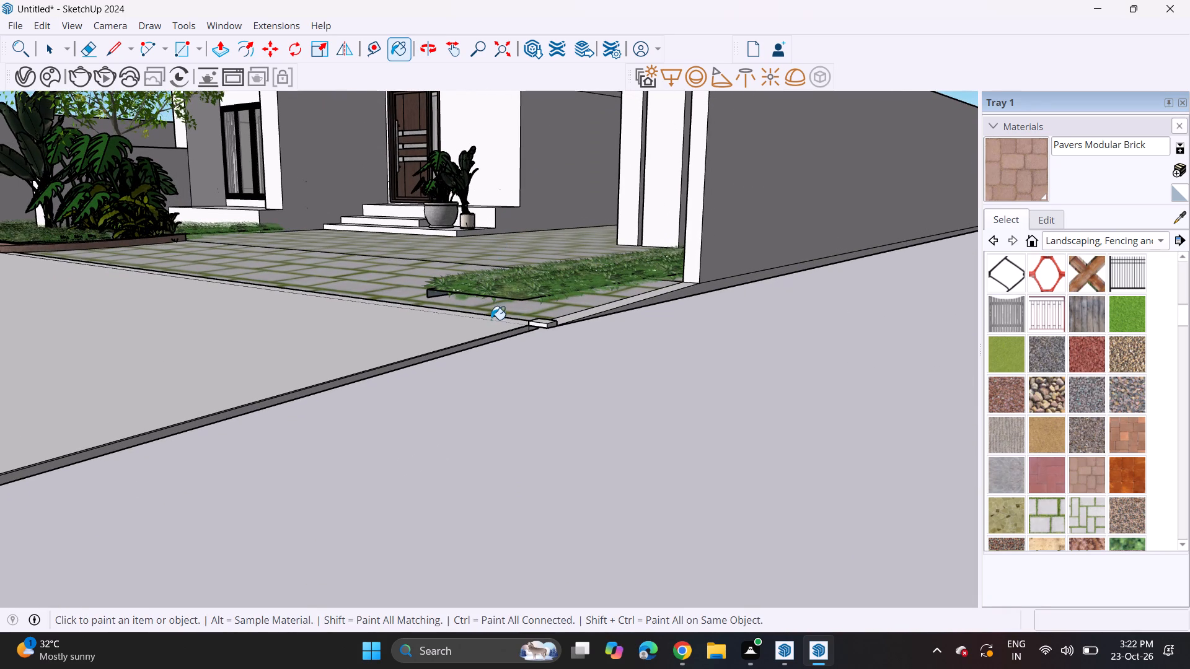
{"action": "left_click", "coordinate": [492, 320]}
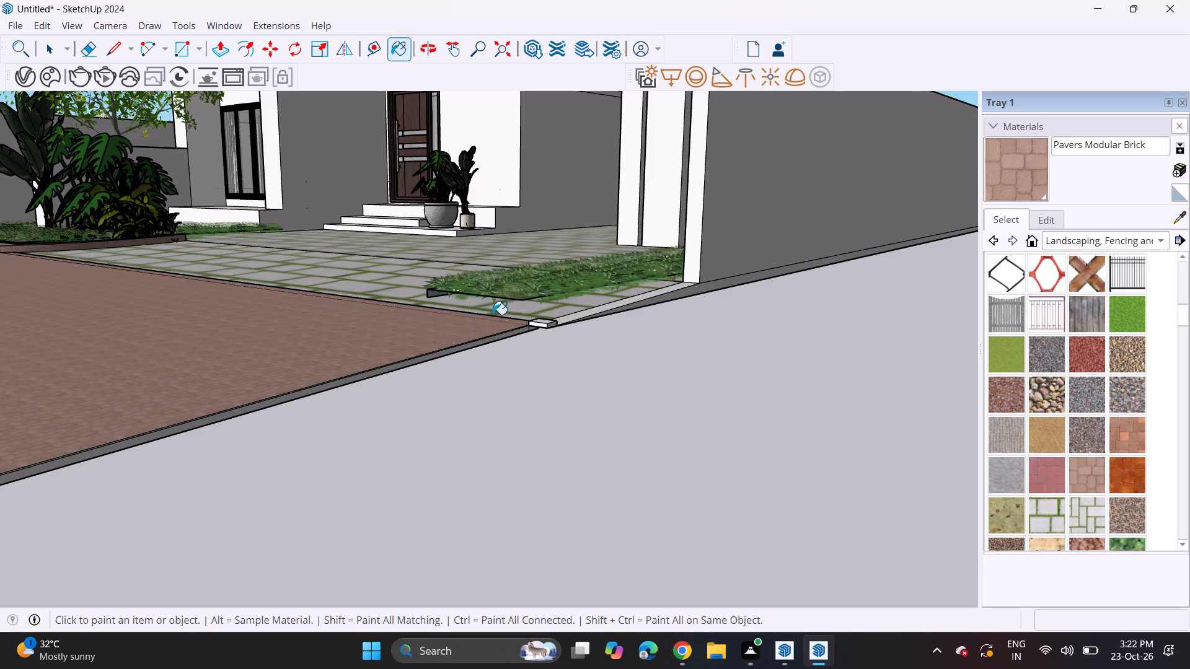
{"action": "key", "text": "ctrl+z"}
Push the top face of the large front ground slab down 9/16" to expose the driveway's front edge.
{"action": "scroll", "coordinate": [493, 313], "scroll_direction": "up", "scroll_amount": 20}
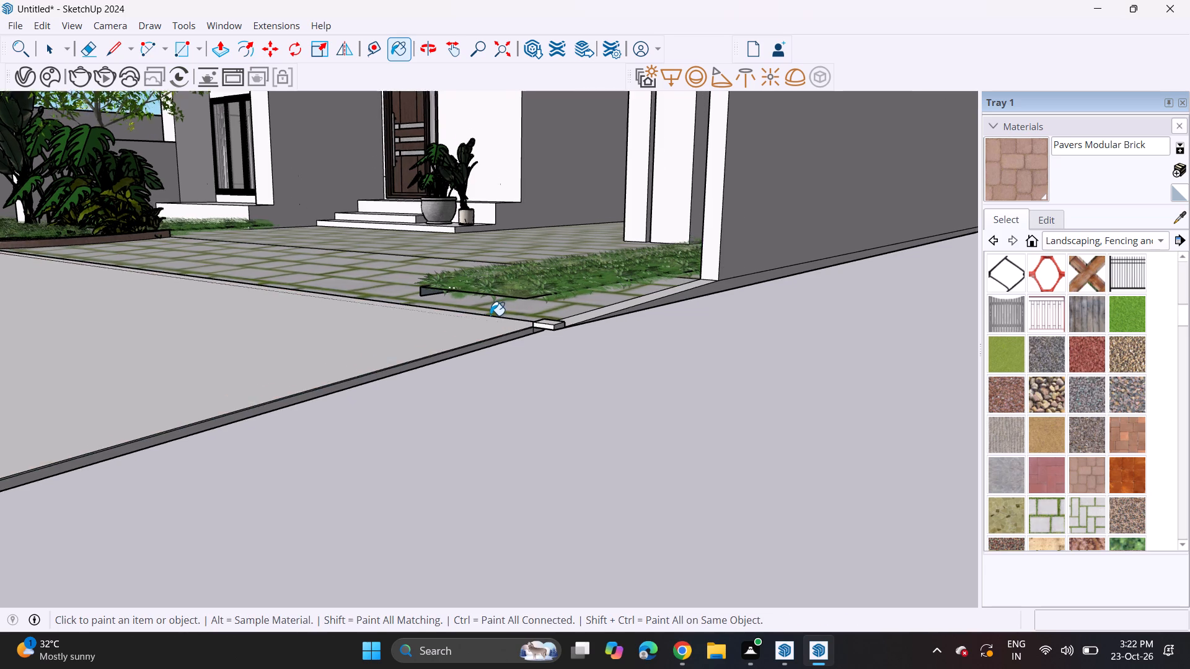
{"action": "scroll", "coordinate": [490, 315], "scroll_direction": "up", "scroll_amount": 12}
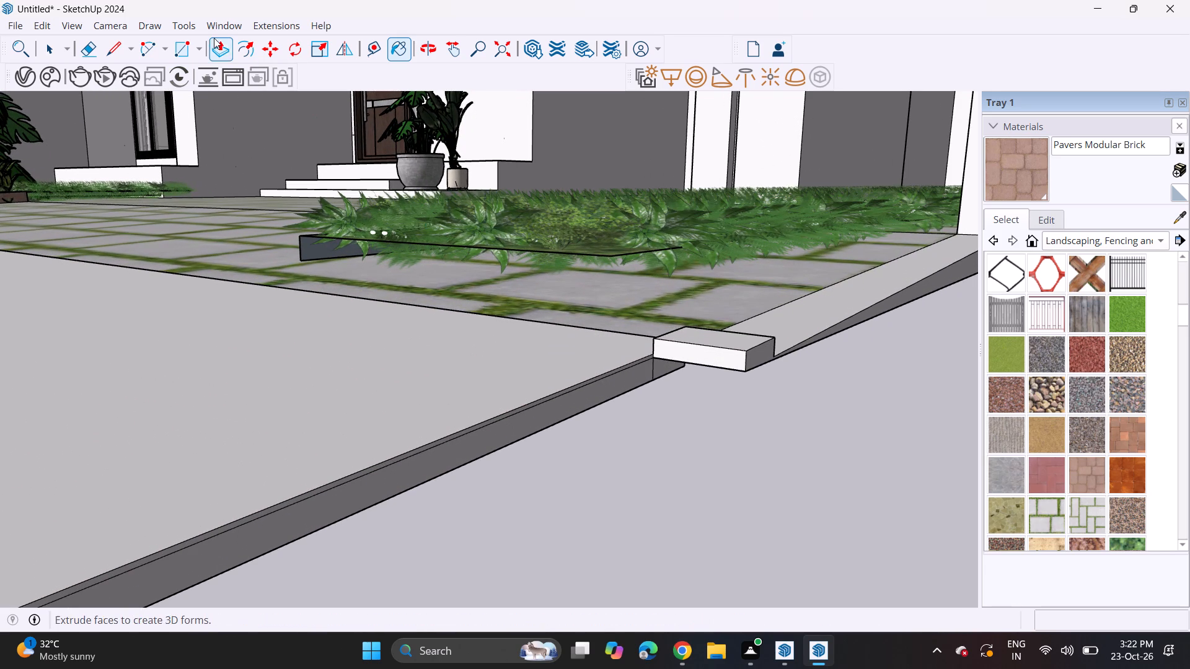
{"action": "left_click", "coordinate": [225, 48]}
{"action": "left_click", "coordinate": [284, 375]}
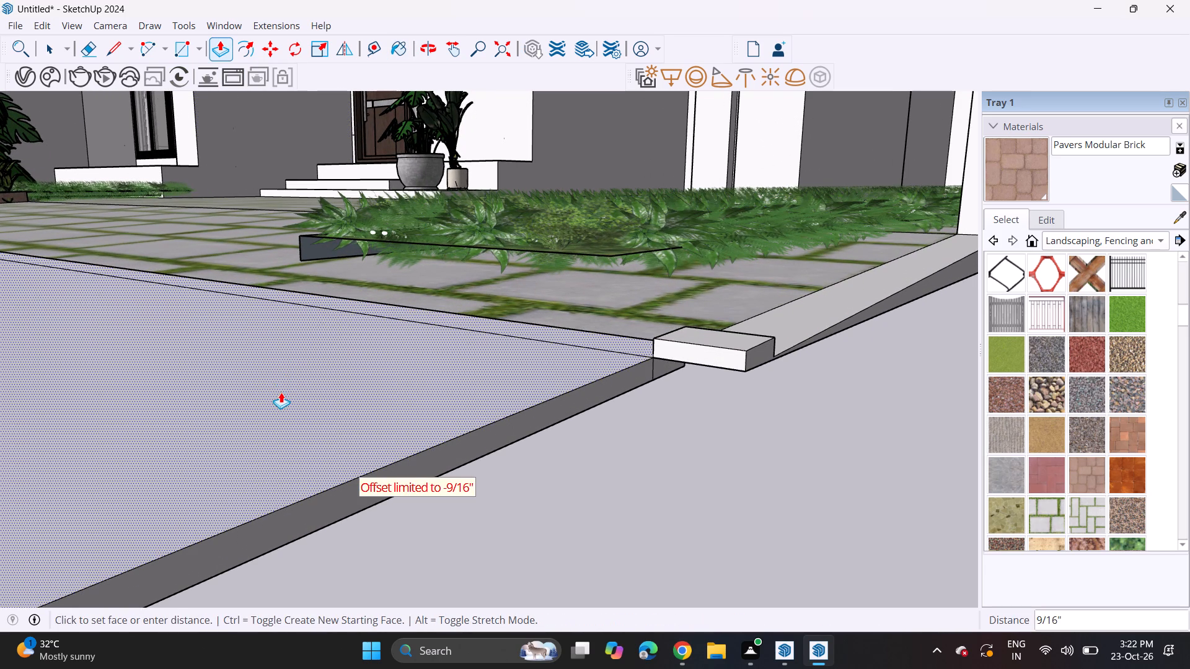
{"action": "left_click", "coordinate": [280, 393]}
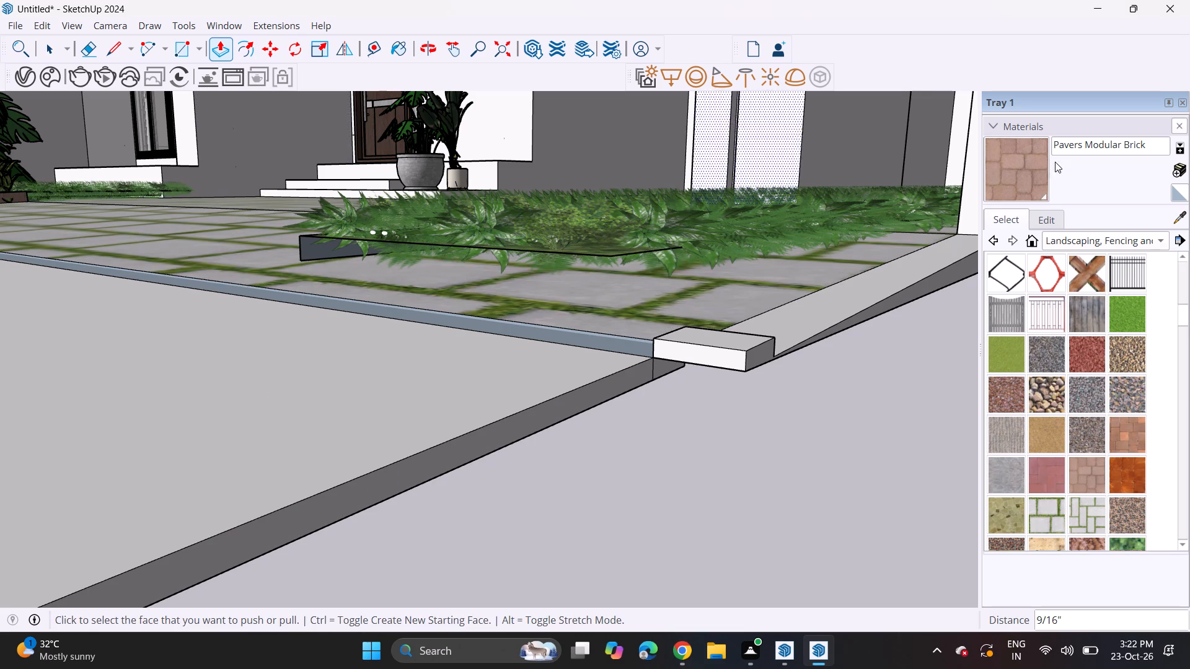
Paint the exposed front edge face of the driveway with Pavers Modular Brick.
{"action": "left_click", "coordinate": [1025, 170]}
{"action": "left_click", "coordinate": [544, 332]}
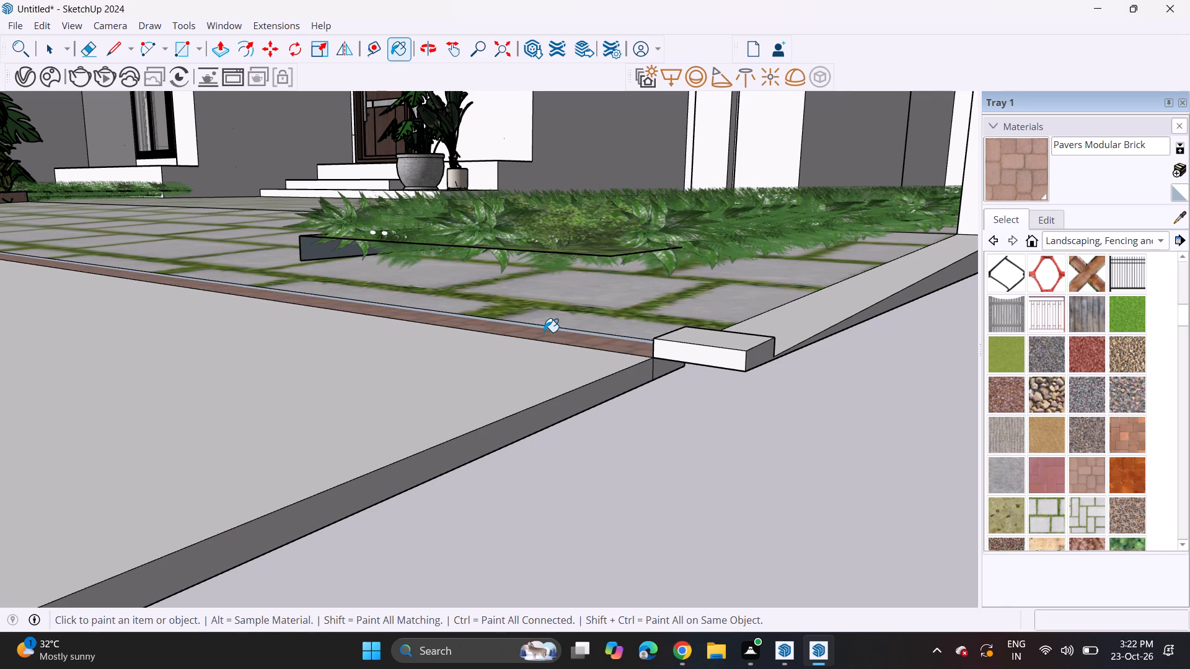
Review the brick curb and driveway edge up close and across the whole house frontage.
{"action": "scroll", "coordinate": [469, 311], "scroll_direction": "down", "scroll_amount": 1}
{"action": "scroll", "coordinate": [467, 312], "scroll_direction": "up", "scroll_amount": 1}
{"action": "scroll", "coordinate": [467, 313], "scroll_direction": "down", "scroll_amount": 5}
{"action": "scroll", "coordinate": [432, 310], "scroll_direction": "up", "scroll_amount": 1}
{"action": "middle_click_drag", "start_coordinate": [435, 313], "coordinate": [791, 393]}
{"action": "scroll", "coordinate": [630, 365], "scroll_direction": "down", "scroll_amount": 8}
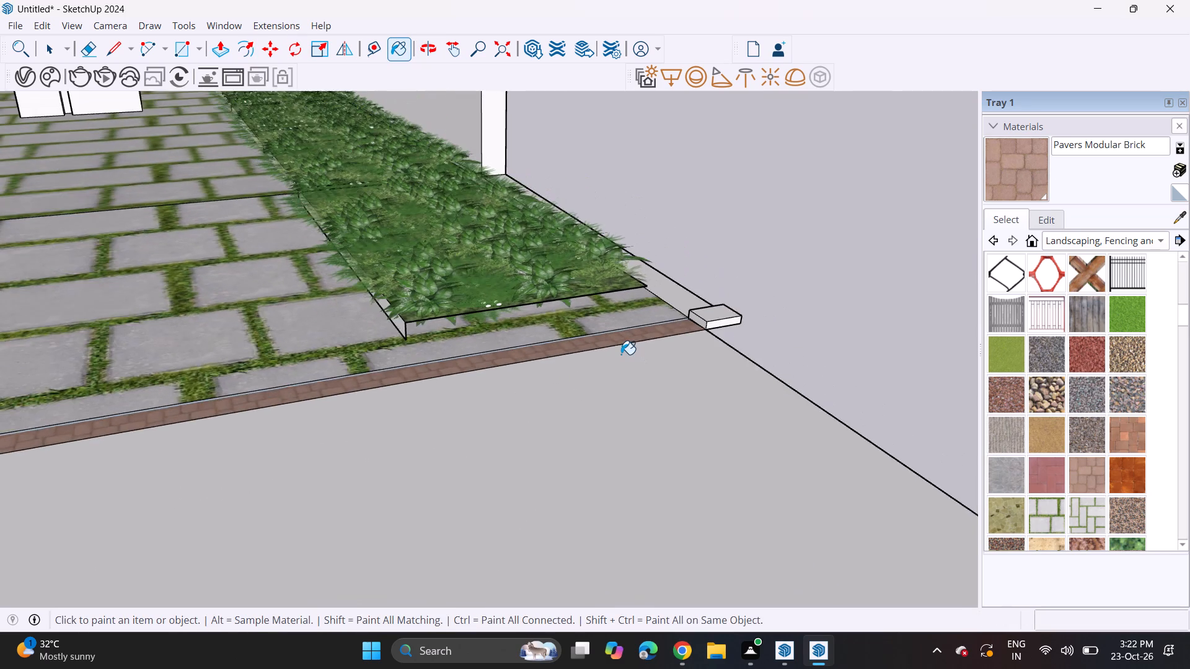
{"action": "scroll", "coordinate": [621, 354], "scroll_direction": "down", "scroll_amount": 20}
{"action": "scroll", "coordinate": [621, 354], "scroll_direction": "down", "scroll_amount": 2}
{"action": "scroll", "coordinate": [611, 349], "scroll_direction": "up", "scroll_amount": 1}
{"action": "scroll", "coordinate": [611, 349], "scroll_direction": "down", "scroll_amount": 20}
{"action": "scroll", "coordinate": [611, 349], "scroll_direction": "down", "scroll_amount": 2}
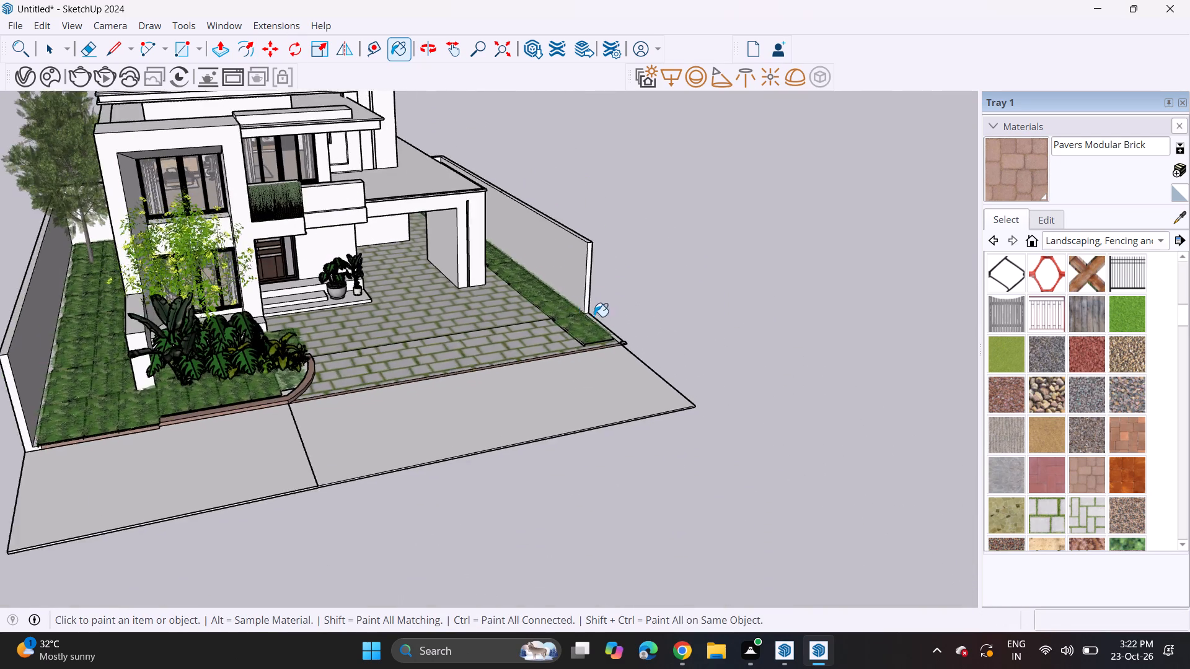
{"action": "middle_click_drag", "start_coordinate": [572, 311], "coordinate": [697, 312]}
{"action": "middle_click_drag", "start_coordinate": [652, 328], "coordinate": [499, 331]}
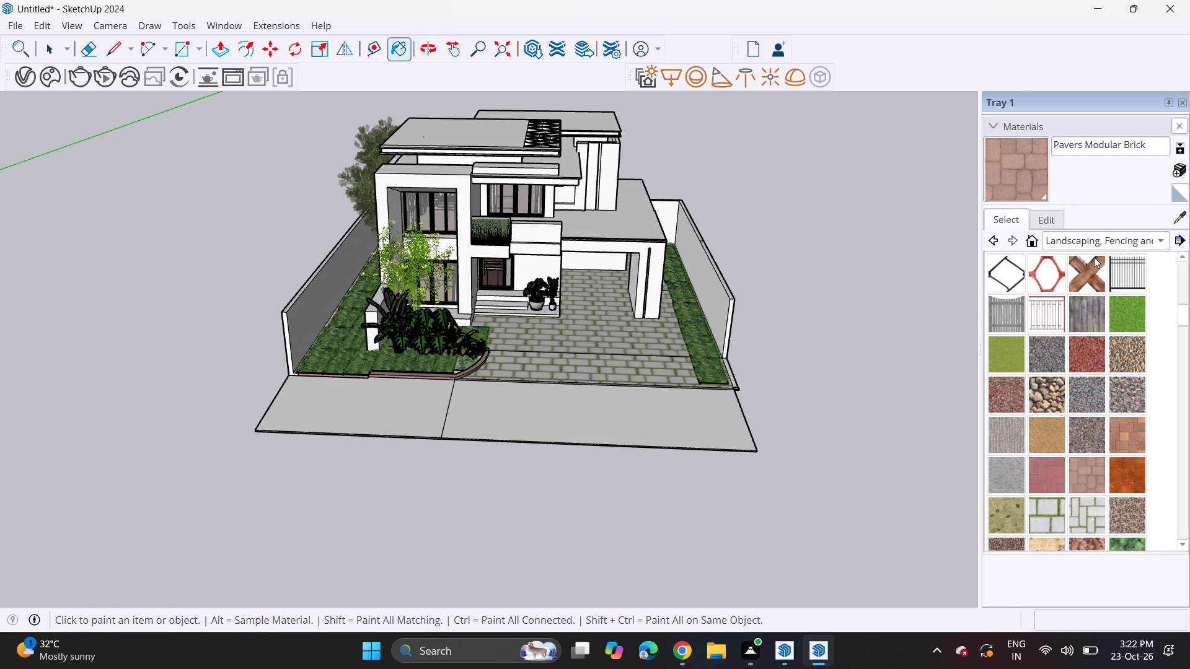
Paint the planting-bed curb's top, curved side and front faces with Tile Ceramic Natural from the Tile collection.
{"action": "left_click", "coordinate": [1097, 242]}
{"action": "left_click", "coordinate": [1025, 290]}
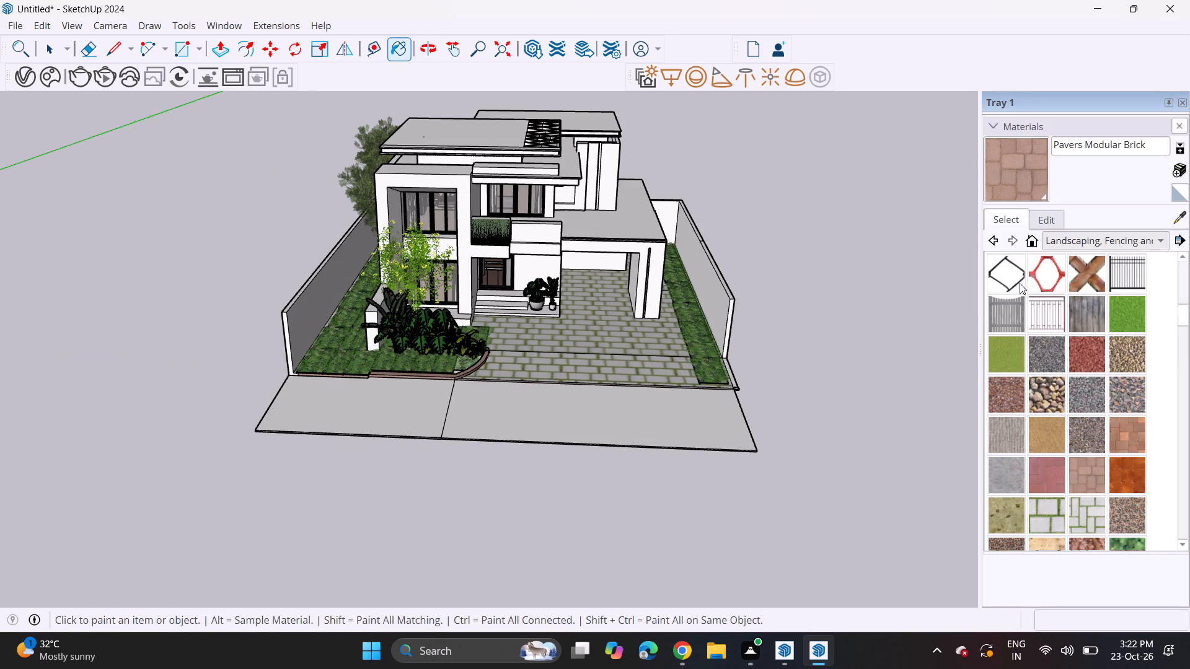
{"action": "left_click", "coordinate": [1103, 239]}
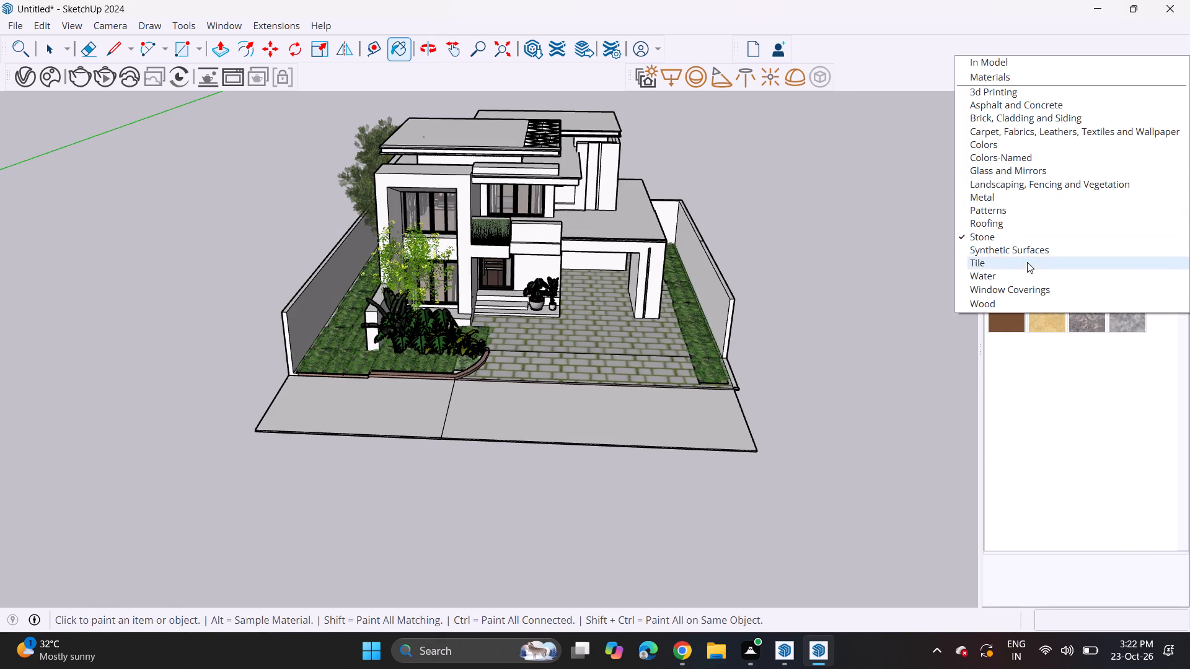
{"action": "left_click", "coordinate": [1027, 262]}
{"action": "scroll", "coordinate": [1064, 371], "scroll_direction": "down", "scroll_amount": 3}
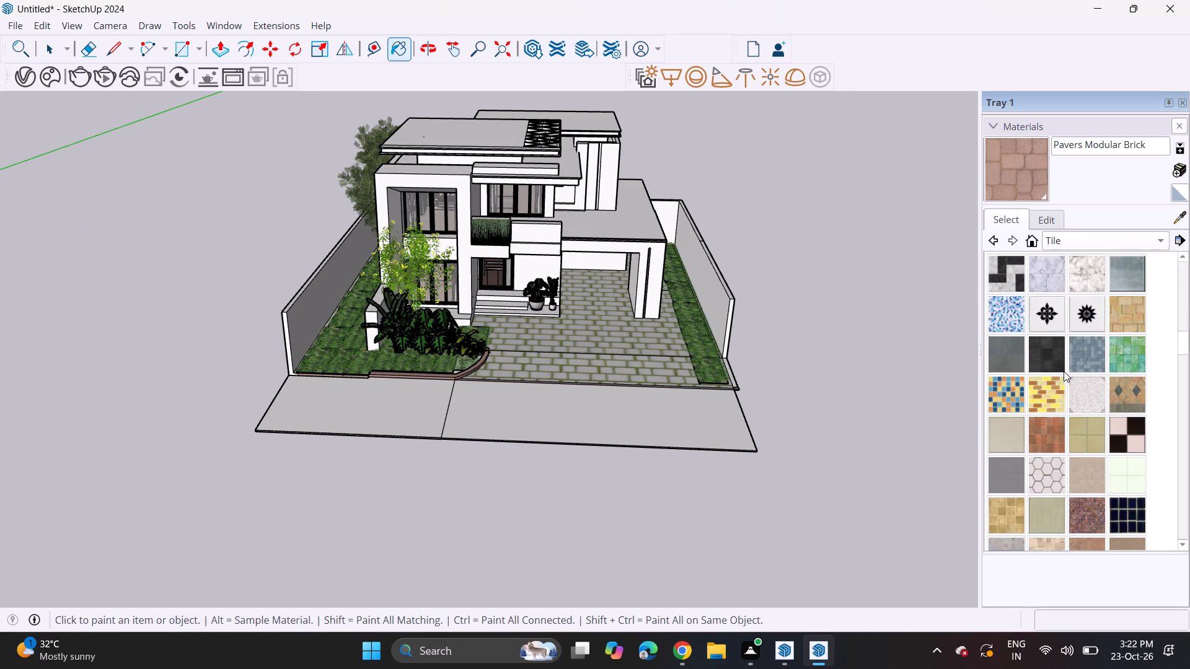
{"action": "scroll", "coordinate": [1072, 430], "scroll_direction": "down", "scroll_amount": 3}
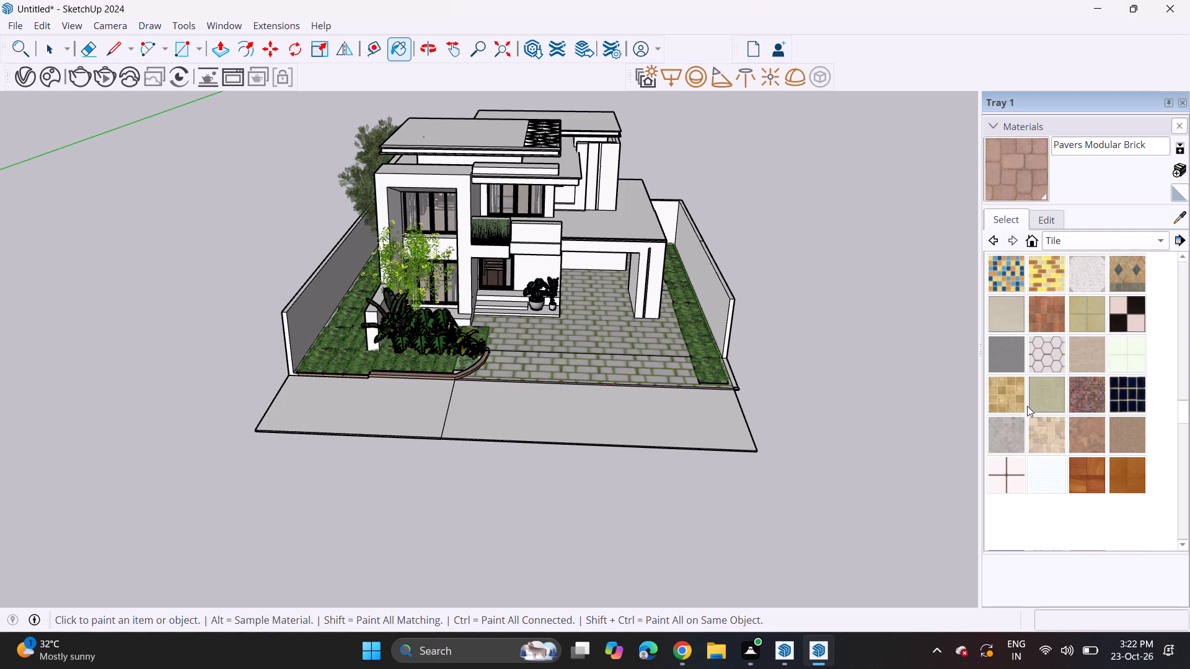
{"action": "left_click", "coordinate": [1097, 303]}
{"action": "scroll", "coordinate": [645, 389], "scroll_direction": "up", "scroll_amount": 5}
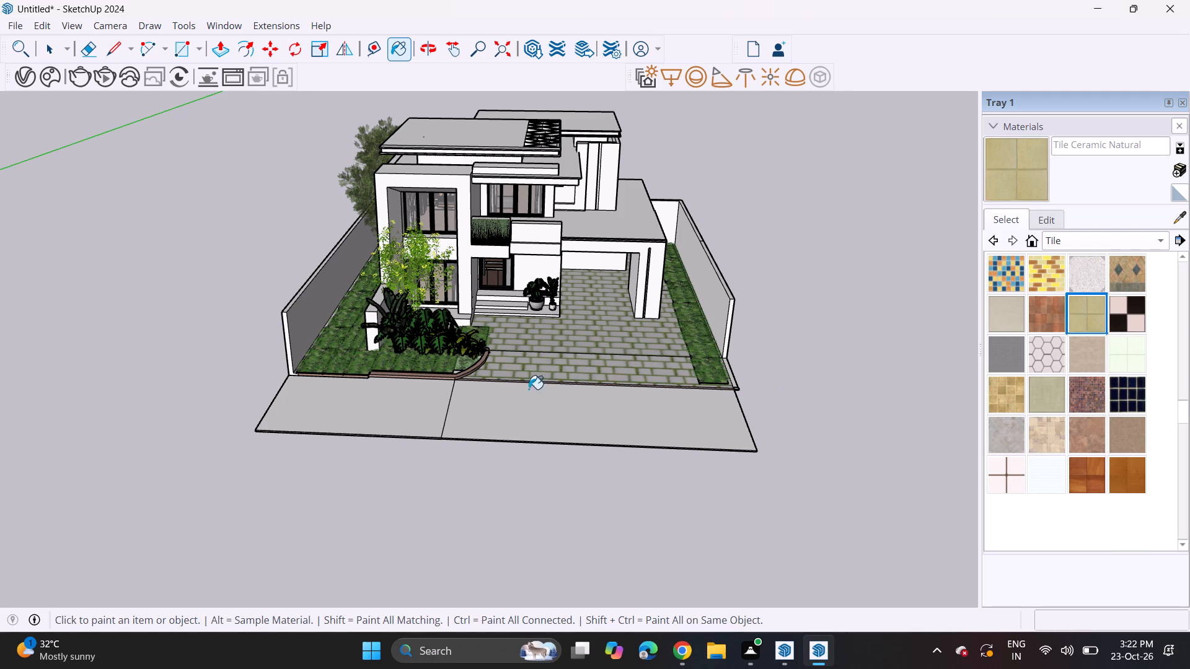
{"action": "scroll", "coordinate": [443, 383], "scroll_direction": "up", "scroll_amount": 11}
{"action": "scroll", "coordinate": [393, 370], "scroll_direction": "up", "scroll_amount": 4}
{"action": "scroll", "coordinate": [391, 369], "scroll_direction": "down", "scroll_amount": 1}
{"action": "scroll", "coordinate": [391, 368], "scroll_direction": "up", "scroll_amount": 7}
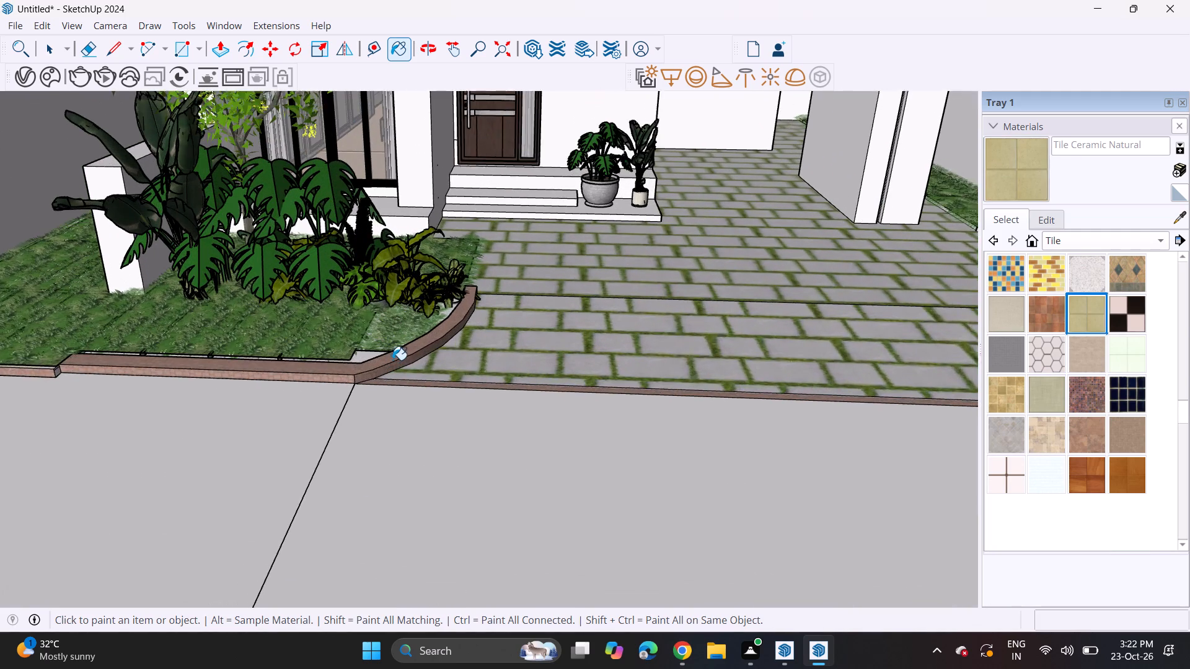
{"action": "left_click", "coordinate": [392, 359]}
{"action": "left_click", "coordinate": [395, 365]}
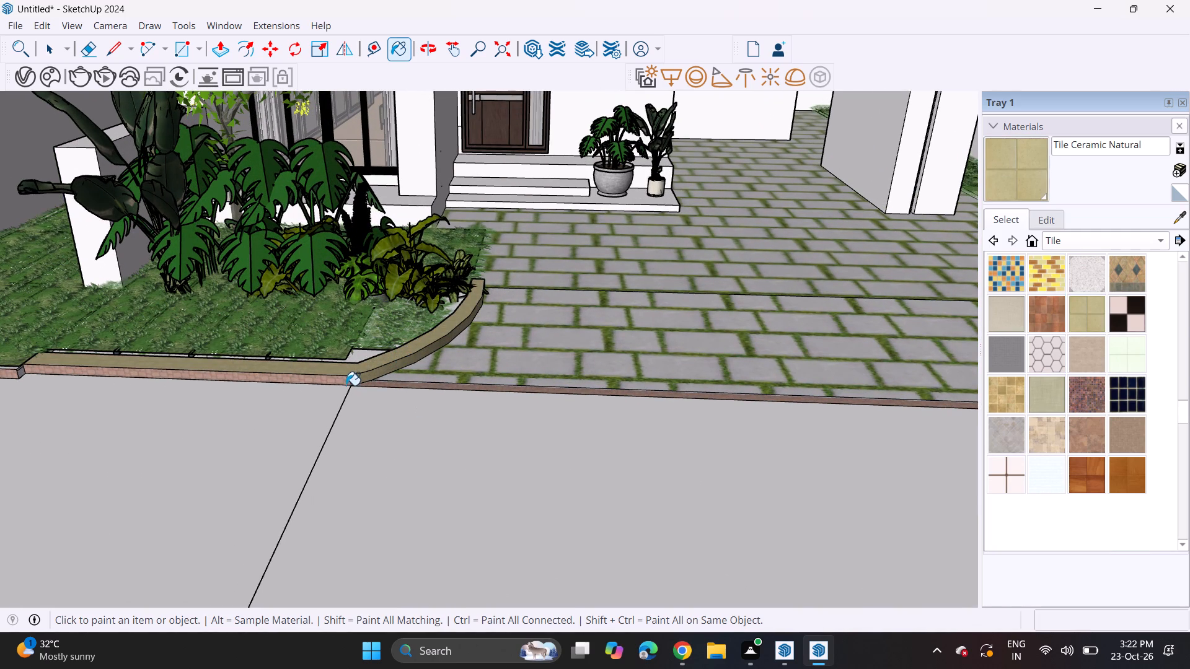
{"action": "double_click", "coordinate": [343, 382]}
Paint the thin front edge face of the driveway with Tile Ceramic Natural.
{"action": "left_click", "coordinate": [402, 382]}
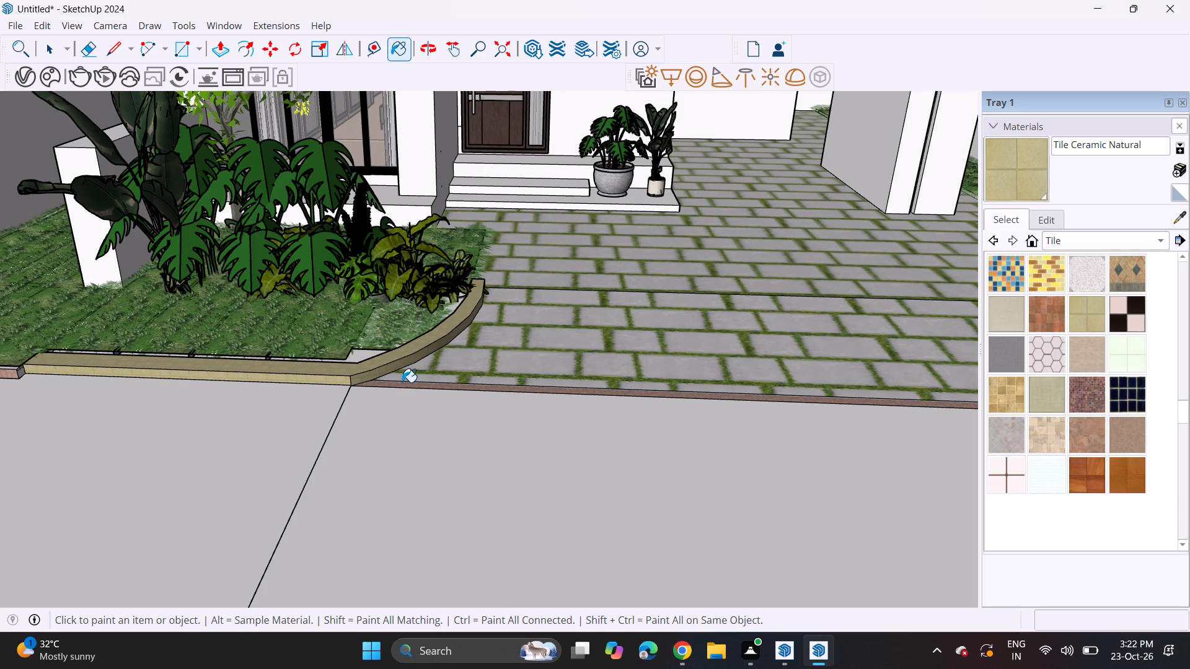
{"action": "left_click", "coordinate": [402, 383]}
{"action": "scroll", "coordinate": [408, 384], "scroll_direction": "down", "scroll_amount": 6}
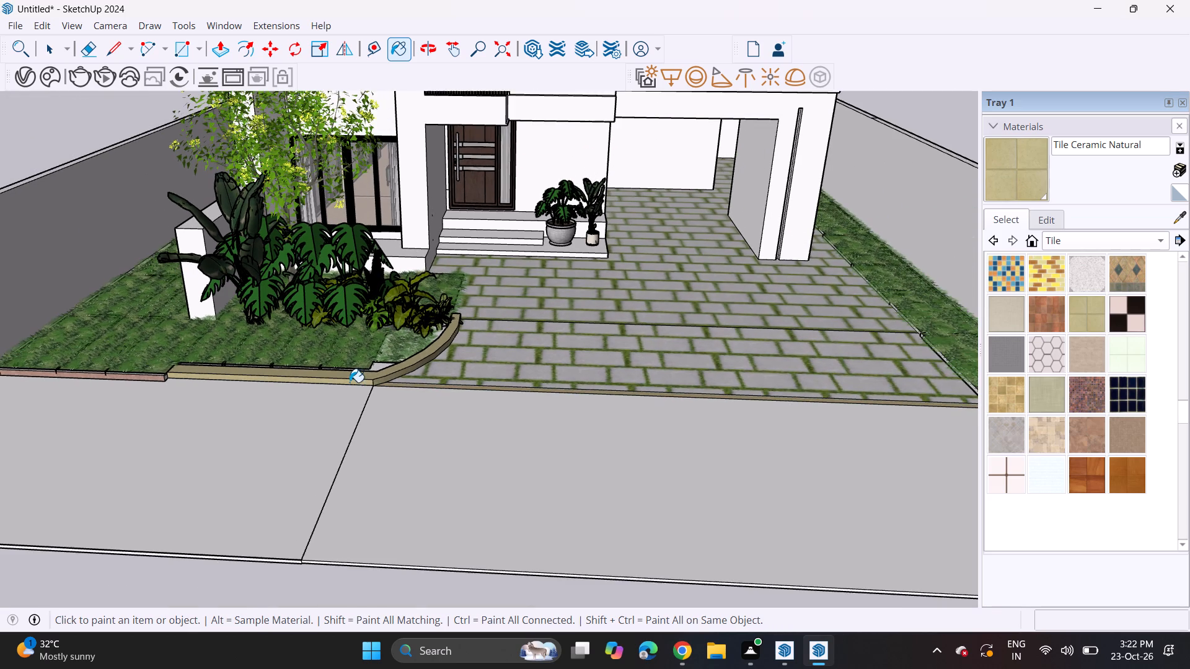
Paint the lawn edging's front face and the exposed ground strip along the grass with Tile Ceramic Natural.
{"action": "middle_click_drag", "start_coordinate": [350, 382], "coordinate": [751, 453], "text": "shift"}
{"action": "scroll", "coordinate": [298, 461], "scroll_direction": "up", "scroll_amount": 2}
{"action": "scroll", "coordinate": [300, 458], "scroll_direction": "down", "scroll_amount": 1}
{"action": "scroll", "coordinate": [325, 452], "scroll_direction": "up", "scroll_amount": 2}
{"action": "scroll", "coordinate": [460, 447], "scroll_direction": "up", "scroll_amount": 6}
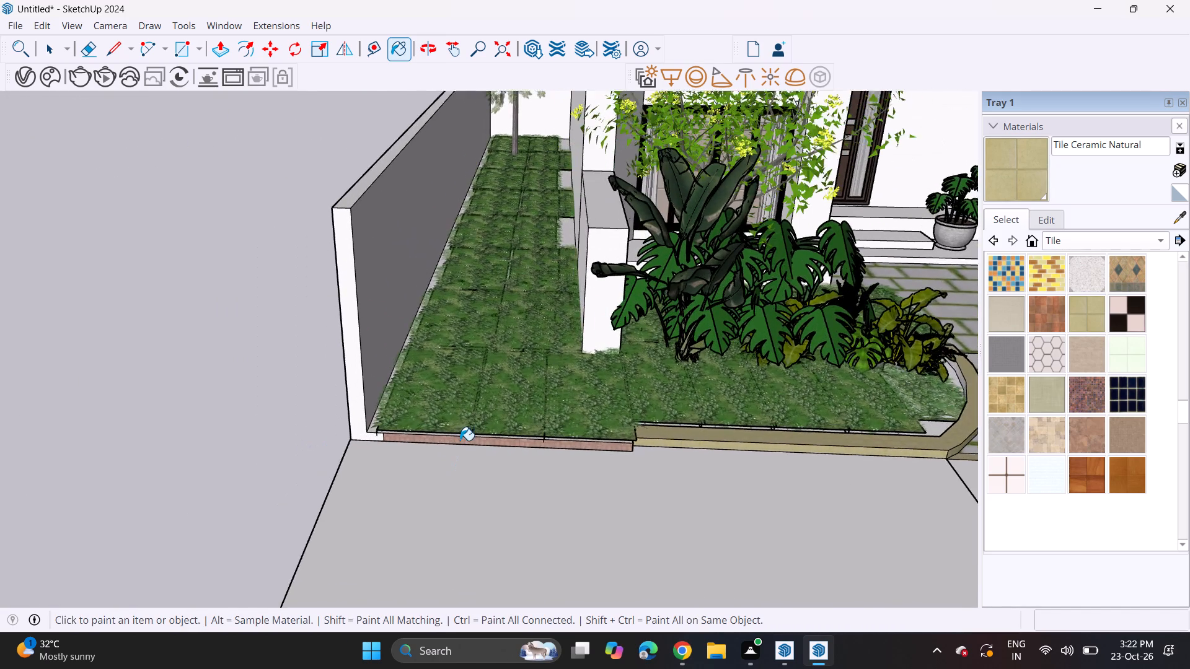
{"action": "scroll", "coordinate": [462, 440], "scroll_direction": "up", "scroll_amount": 6}
{"action": "left_click", "coordinate": [462, 440]}
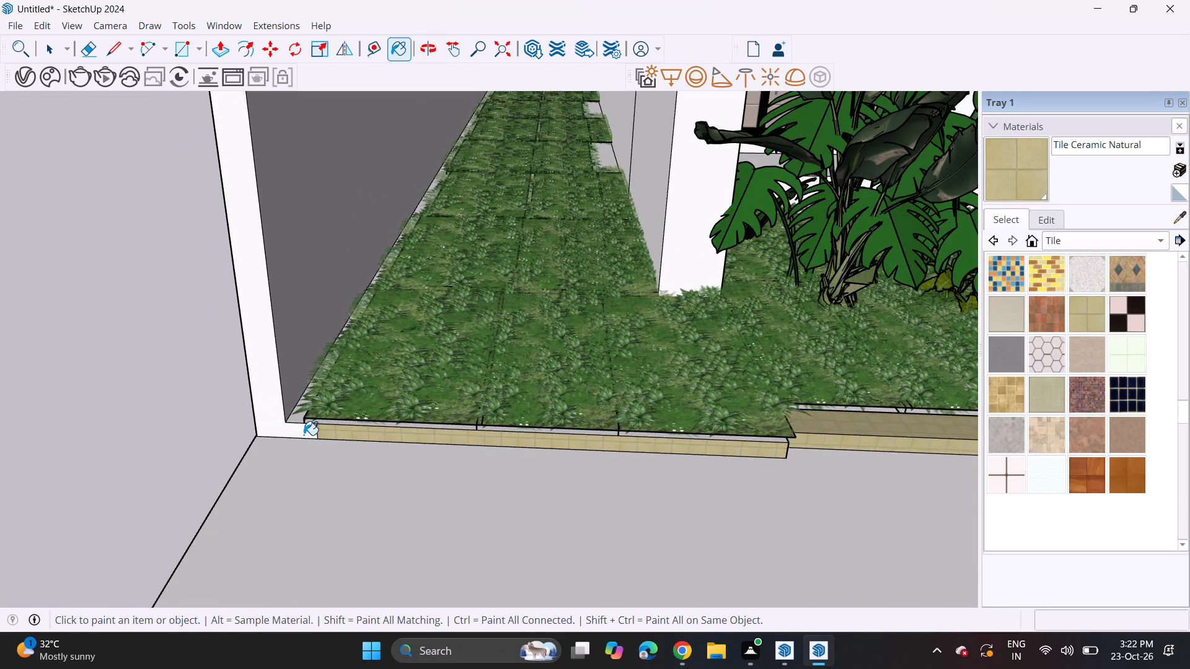
{"action": "scroll", "coordinate": [727, 421], "scroll_direction": "up", "scroll_amount": 6}
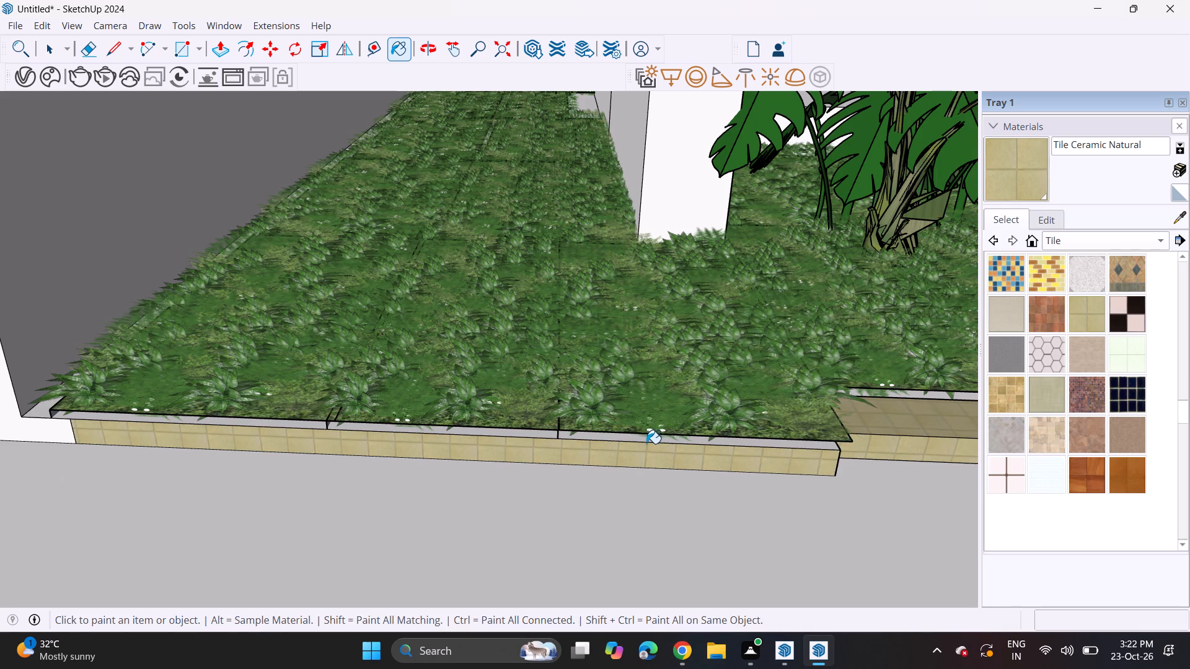
{"action": "left_click", "coordinate": [648, 435]}
{"action": "left_click", "coordinate": [647, 439]}
Paint the planting-bed curb's top, front and curved side faces with Tile Hexagon White from the Tile collection.
{"action": "scroll", "coordinate": [632, 446], "scroll_direction": "down", "scroll_amount": 20}
{"action": "scroll", "coordinate": [632, 446], "scroll_direction": "down", "scroll_amount": 5}
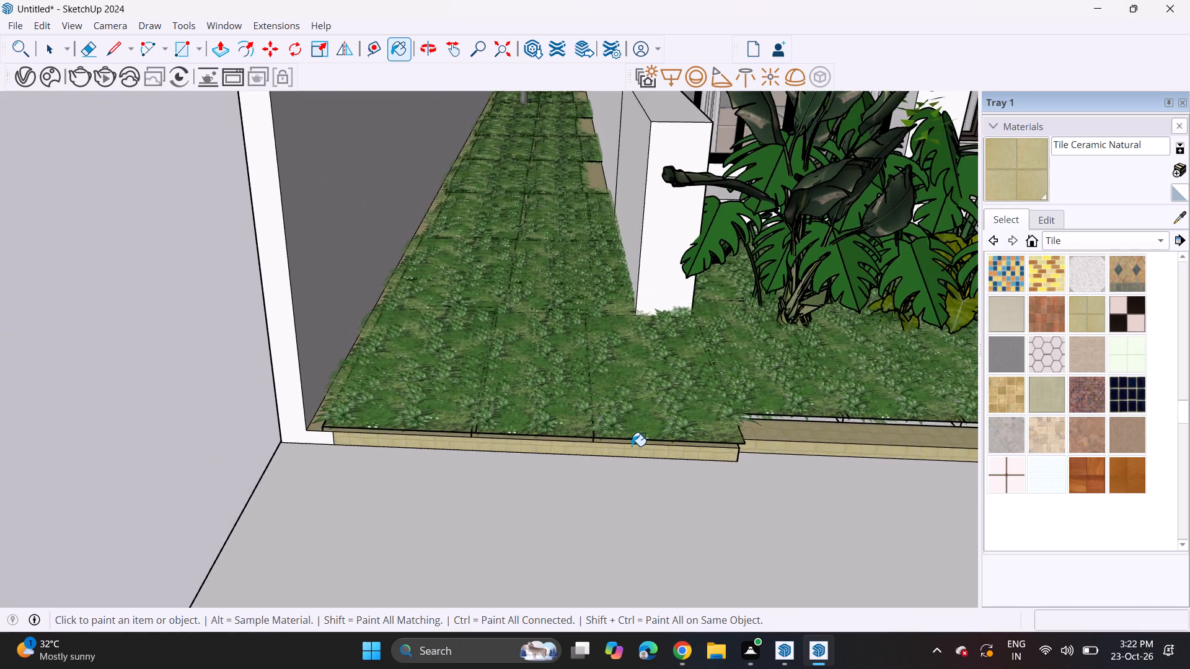
{"action": "scroll", "coordinate": [632, 446], "scroll_direction": "down", "scroll_amount": 20}
{"action": "scroll", "coordinate": [632, 446], "scroll_direction": "down", "scroll_amount": 1}
{"action": "middle_click_drag", "start_coordinate": [805, 439], "coordinate": [581, 432]}
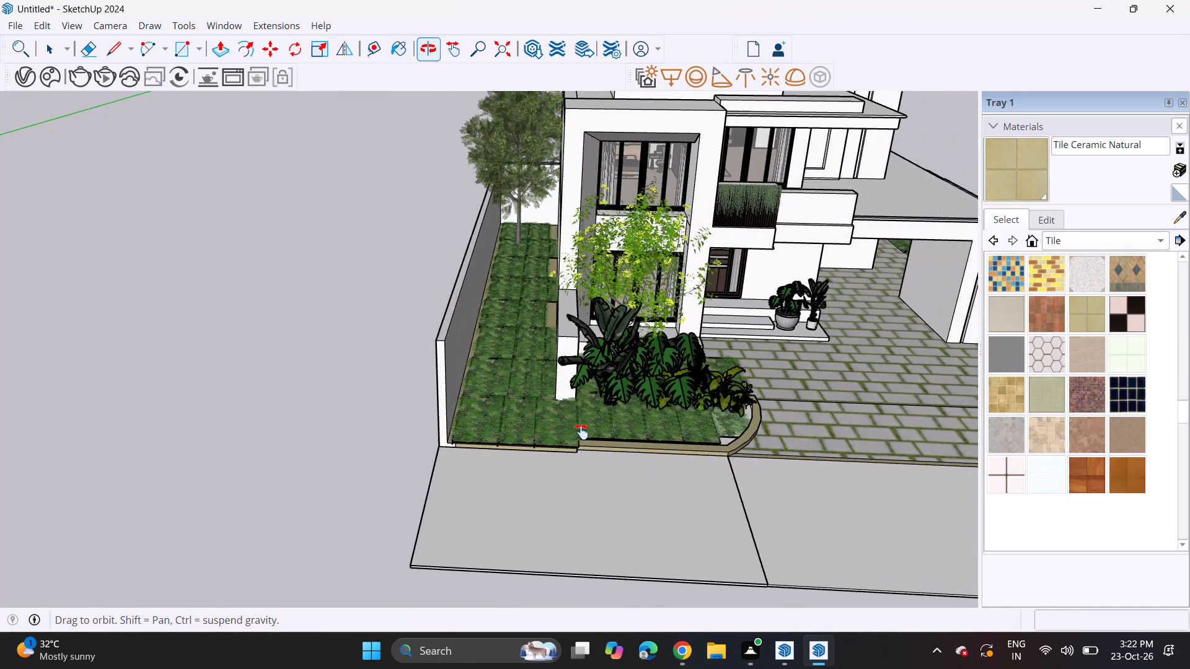
{"action": "middle_click_drag", "start_coordinate": [581, 432], "coordinate": [402, 463]}
{"action": "middle_click_drag", "start_coordinate": [544, 480], "coordinate": [550, 455]}
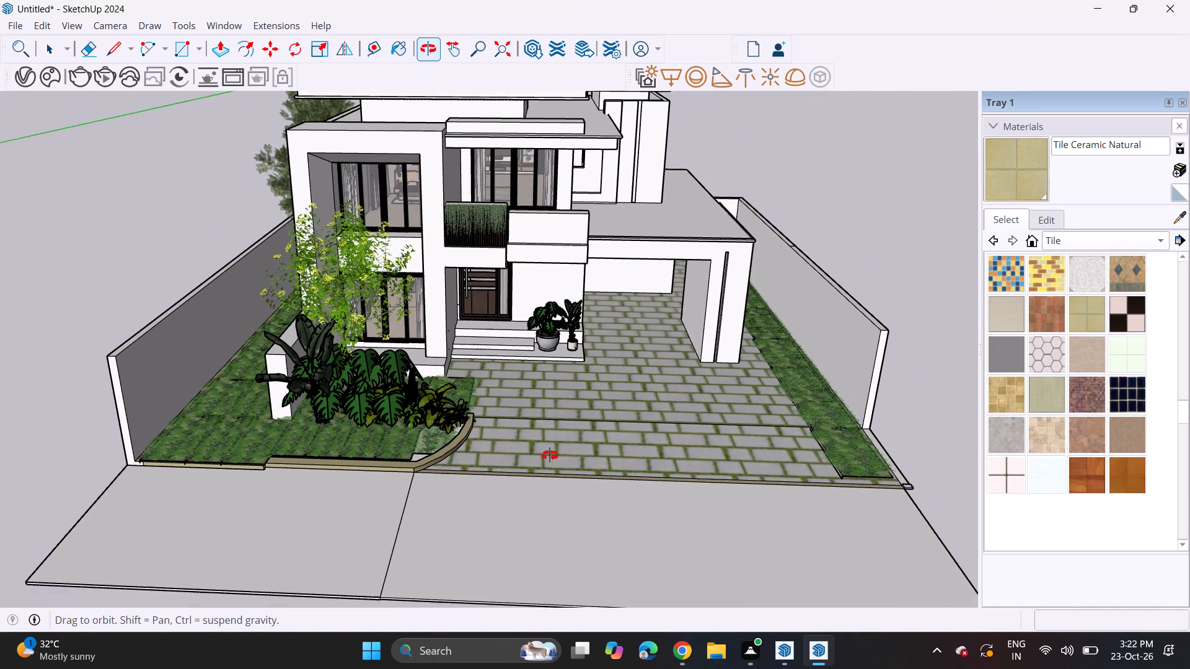
{"action": "middle_click_drag", "start_coordinate": [550, 455], "coordinate": [550, 452]}
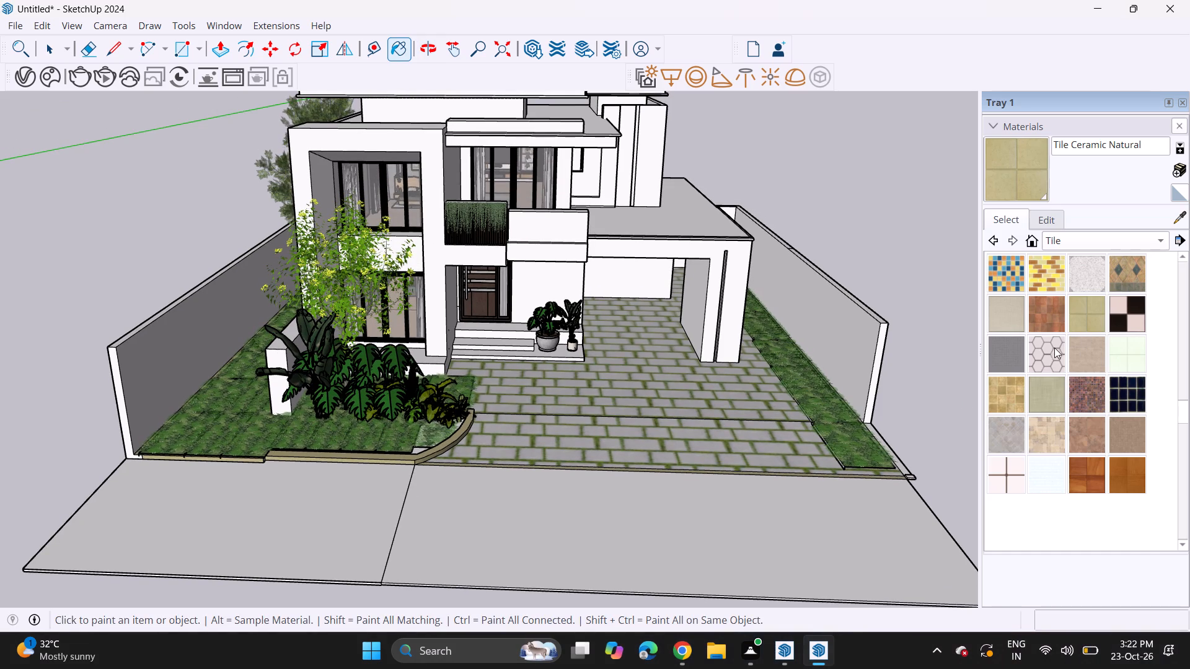
{"action": "left_click", "coordinate": [1054, 348]}
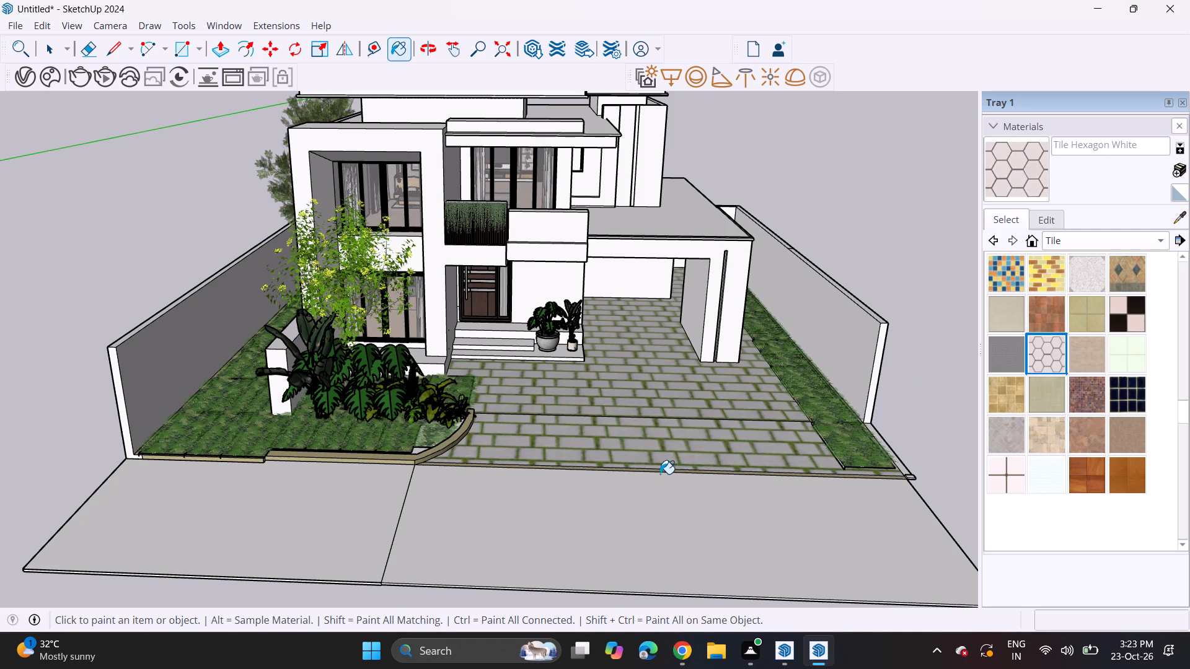
{"action": "scroll", "coordinate": [428, 455], "scroll_direction": "up", "scroll_amount": 13}
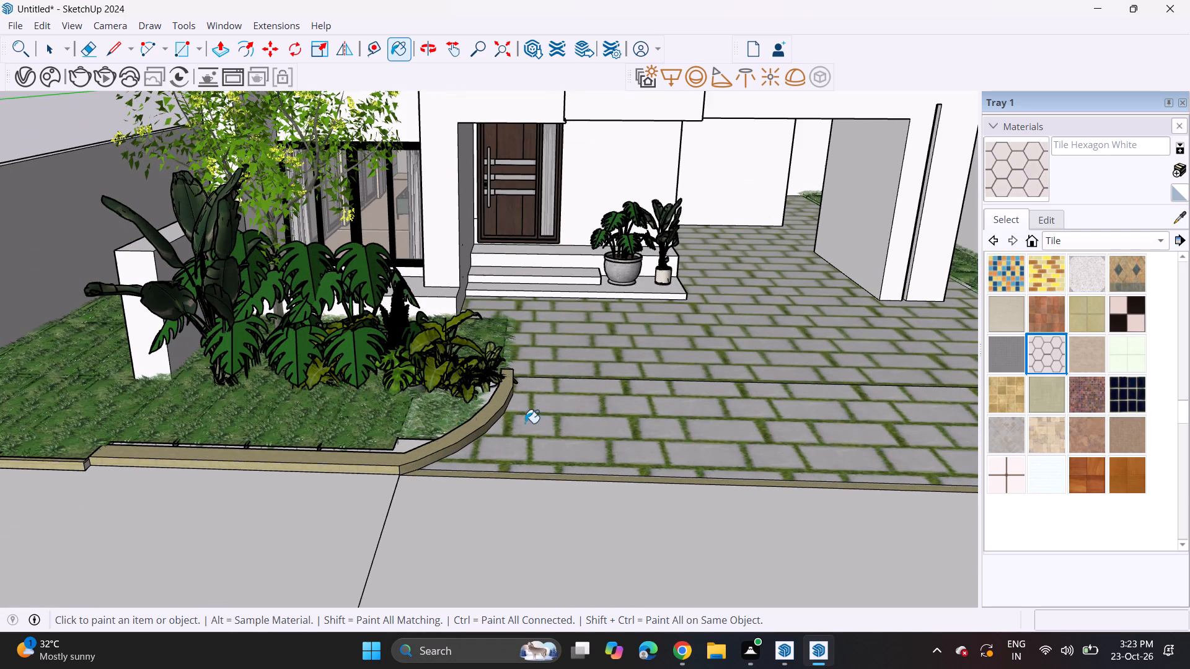
{"action": "left_click", "coordinate": [360, 458]}
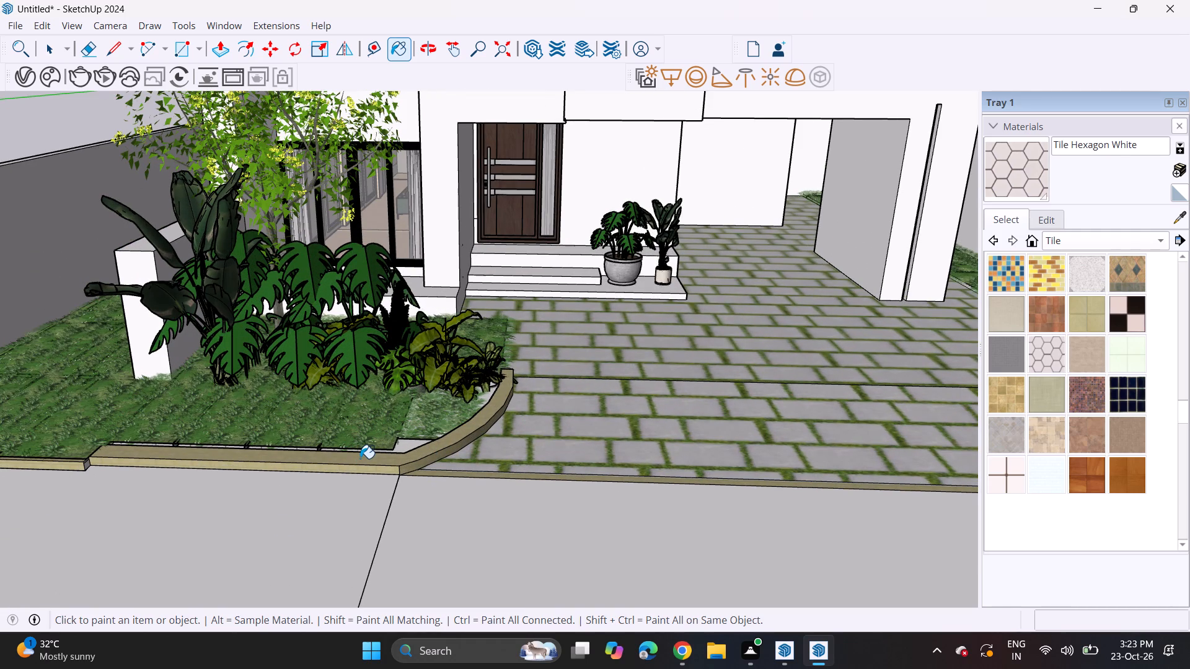
{"action": "left_click", "coordinate": [383, 472]}
{"action": "left_click", "coordinate": [406, 470]}
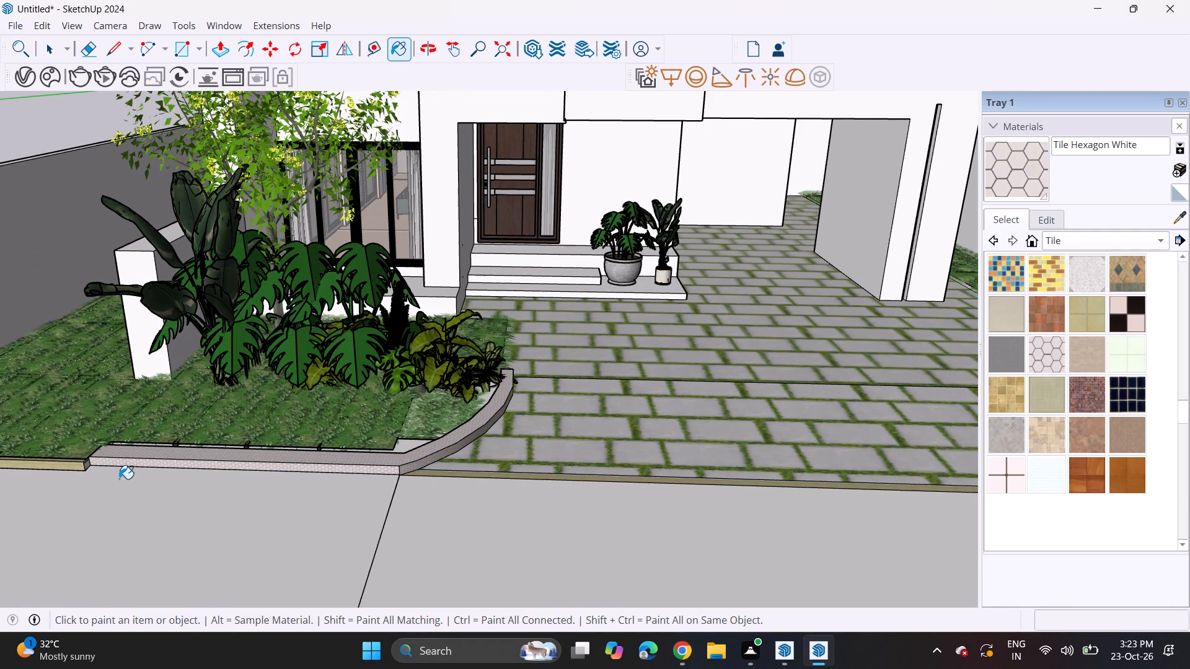
Paint the front face of the lawn edging beside the planting-bed curb with Tile Hexagon White, undoing any mispainted frontage slab.
{"action": "left_click", "coordinate": [61, 470]}
{"action": "key", "text": "ctrl+z"}
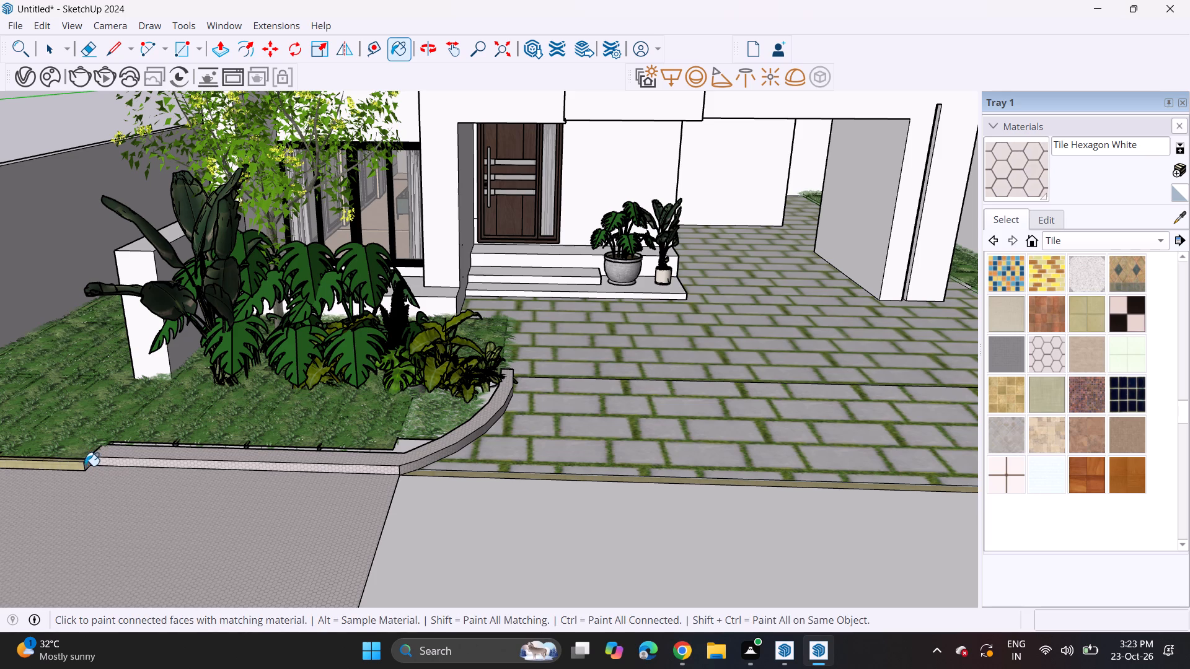
{"action": "left_click", "coordinate": [81, 468]}
{"action": "left_click", "coordinate": [84, 466]}
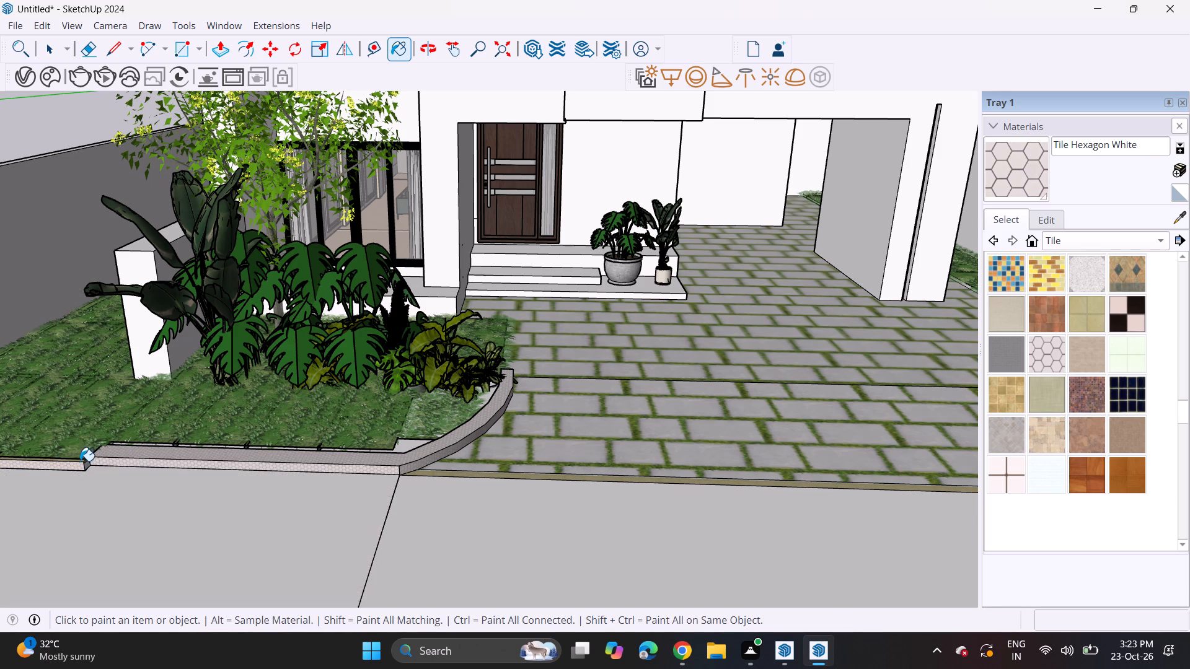
{"action": "left_click", "coordinate": [80, 461]}
Set the Tile Hexagon White texture width to 10'.
{"action": "left_click", "coordinate": [1055, 222]}
{"action": "left_click", "coordinate": [1042, 445]}
{"action": "key", "text": "BackSpace"}
{"action": "key", "text": "BackSpace"}
{"action": "key", "text": "BackSpace"}
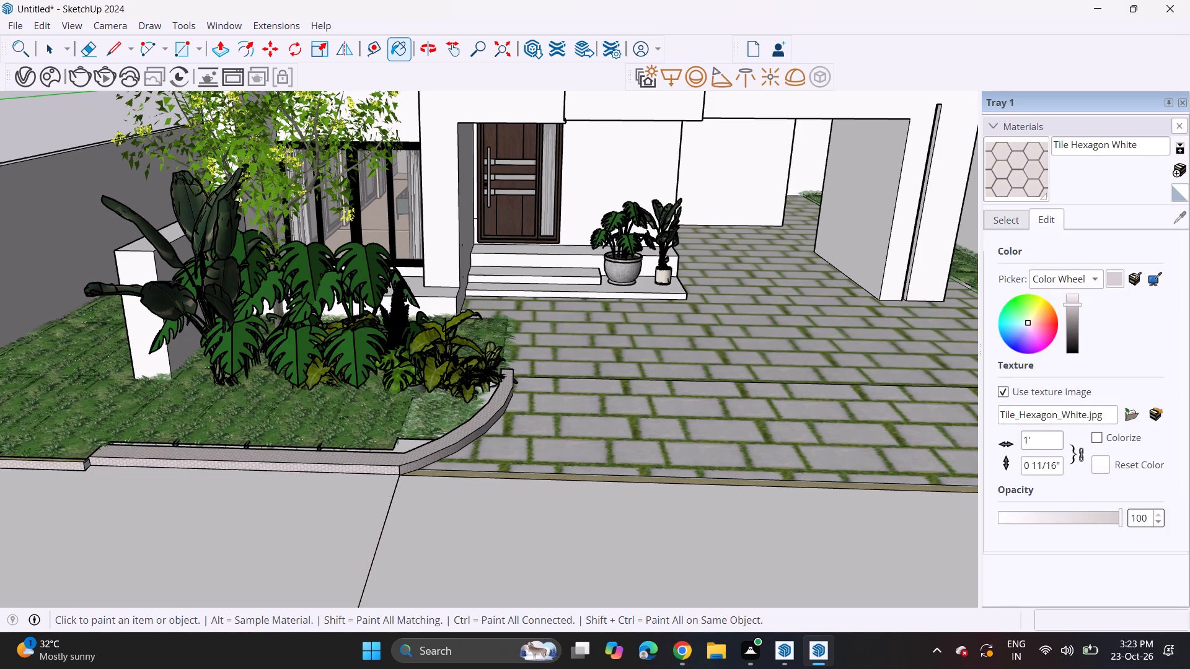
{"action": "type", "text": "10'"}
{"action": "key", "text": "Return"}
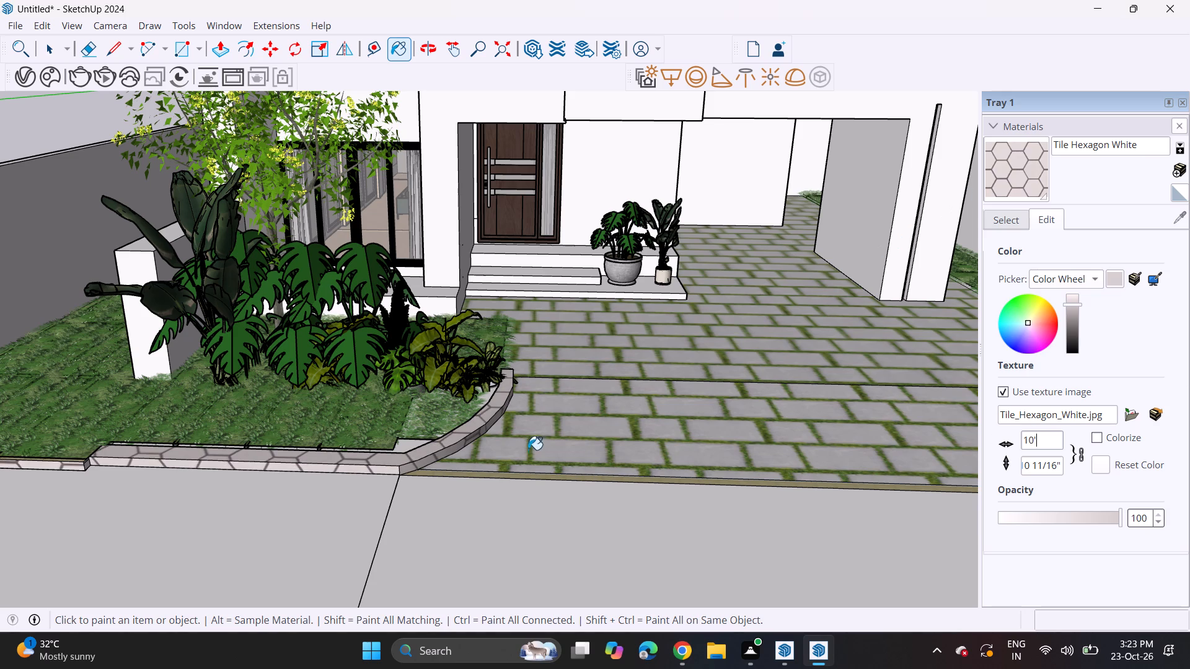
Review the hexagon-tiled curb and lawn edging against the whole house frontage from raised and eye-level views.
{"action": "scroll", "coordinate": [521, 463], "scroll_direction": "down", "scroll_amount": 12}
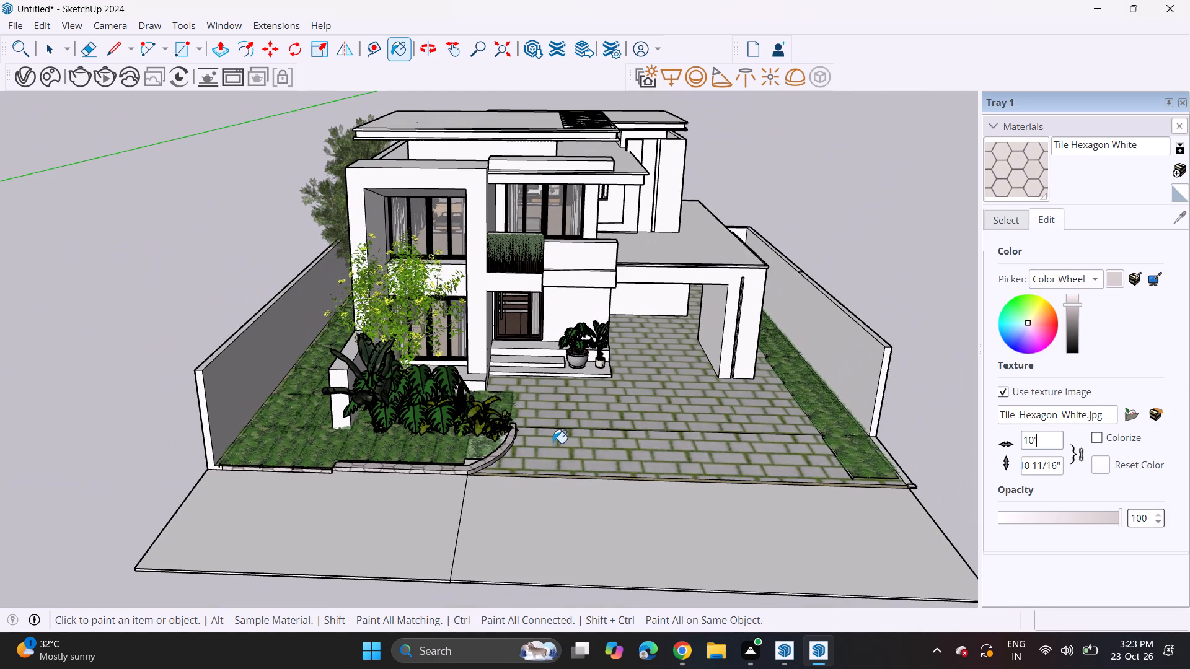
{"action": "middle_click_drag", "start_coordinate": [663, 455], "coordinate": [648, 514]}
{"action": "middle_click_drag", "start_coordinate": [646, 512], "coordinate": [652, 426]}
{"action": "scroll", "coordinate": [652, 422], "scroll_direction": "up", "scroll_amount": 3}
{"action": "scroll", "coordinate": [617, 393], "scroll_direction": "down", "scroll_amount": 3}
{"action": "middle_click_drag", "start_coordinate": [603, 387], "coordinate": [617, 415]}
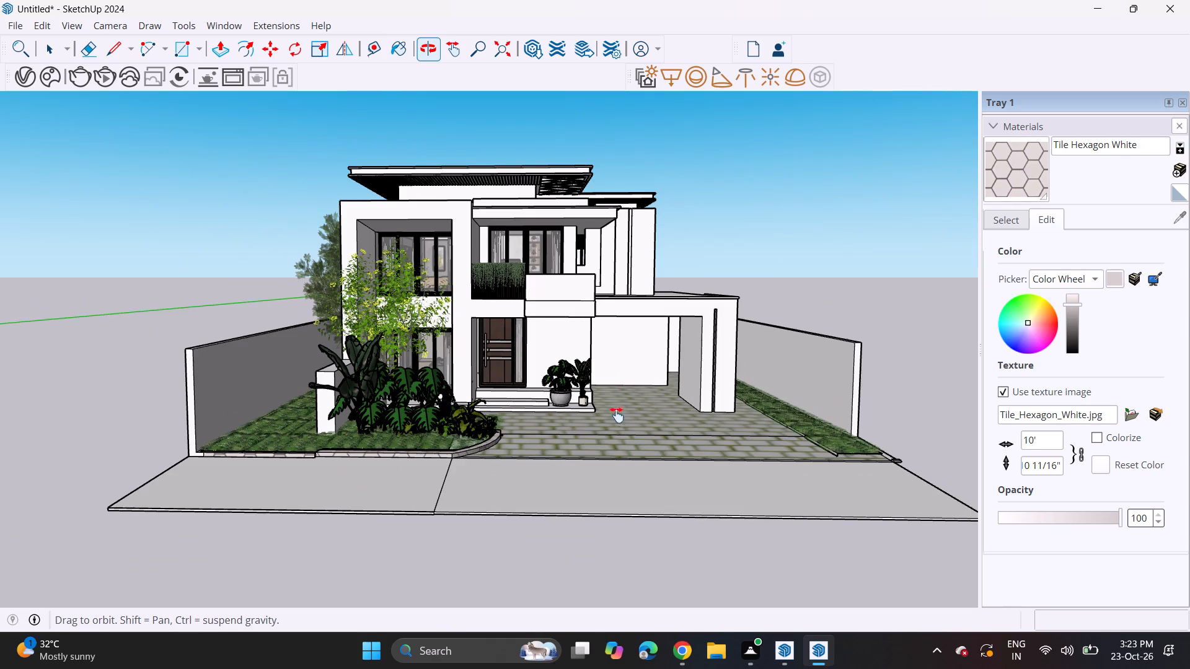
{"action": "middle_click_drag", "start_coordinate": [617, 415], "coordinate": [600, 431]}
{"action": "middle_click_drag", "start_coordinate": [608, 430], "coordinate": [622, 430]}
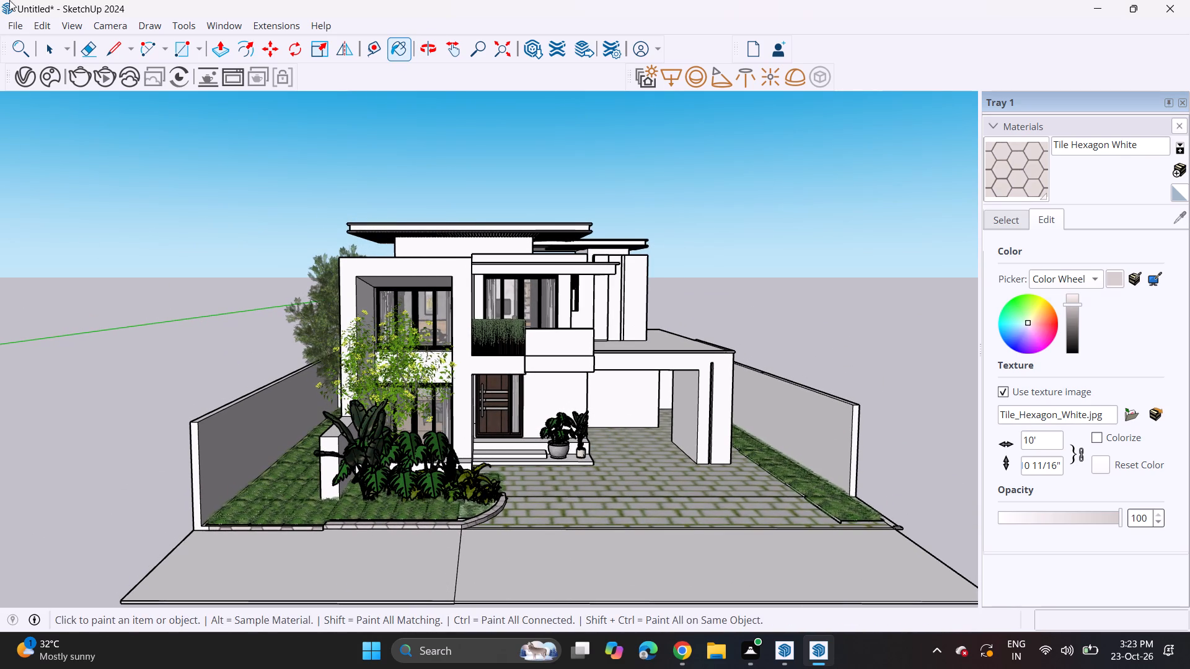
Import the acacia2 tree model from Downloads and place it on the frontage slab near the lawn-side boundary wall's end.
{"action": "left_click", "coordinate": [10, 30]}
{"action": "left_click", "coordinate": [73, 245]}
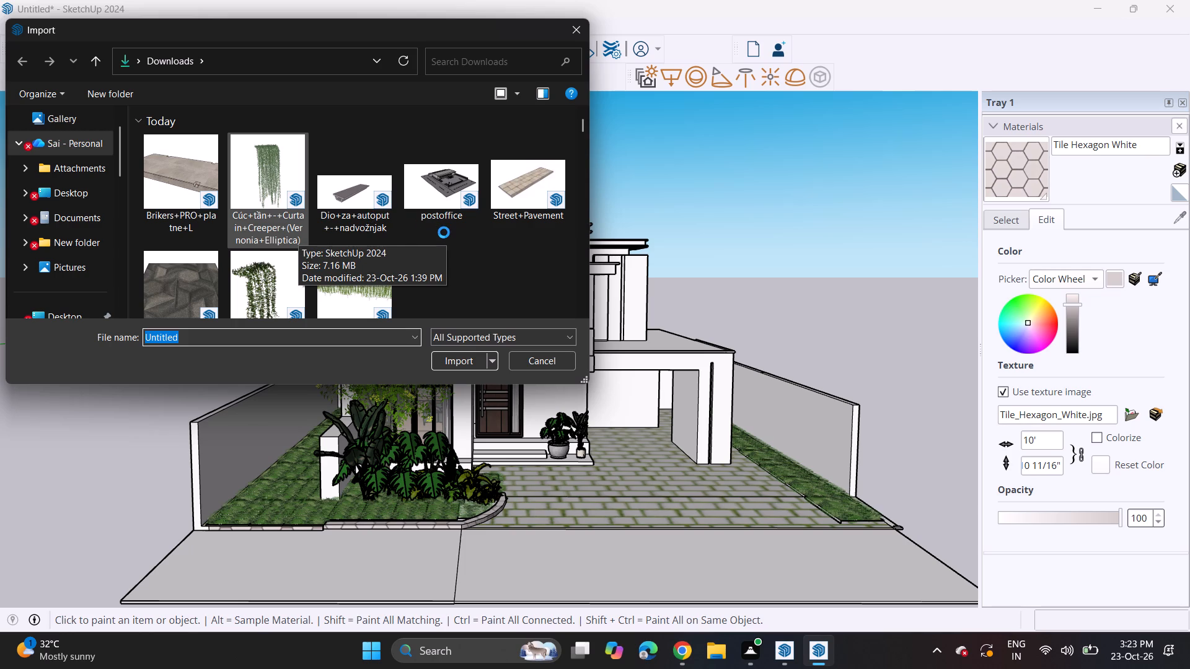
{"action": "scroll", "coordinate": [444, 232], "scroll_direction": "down", "scroll_amount": 2}
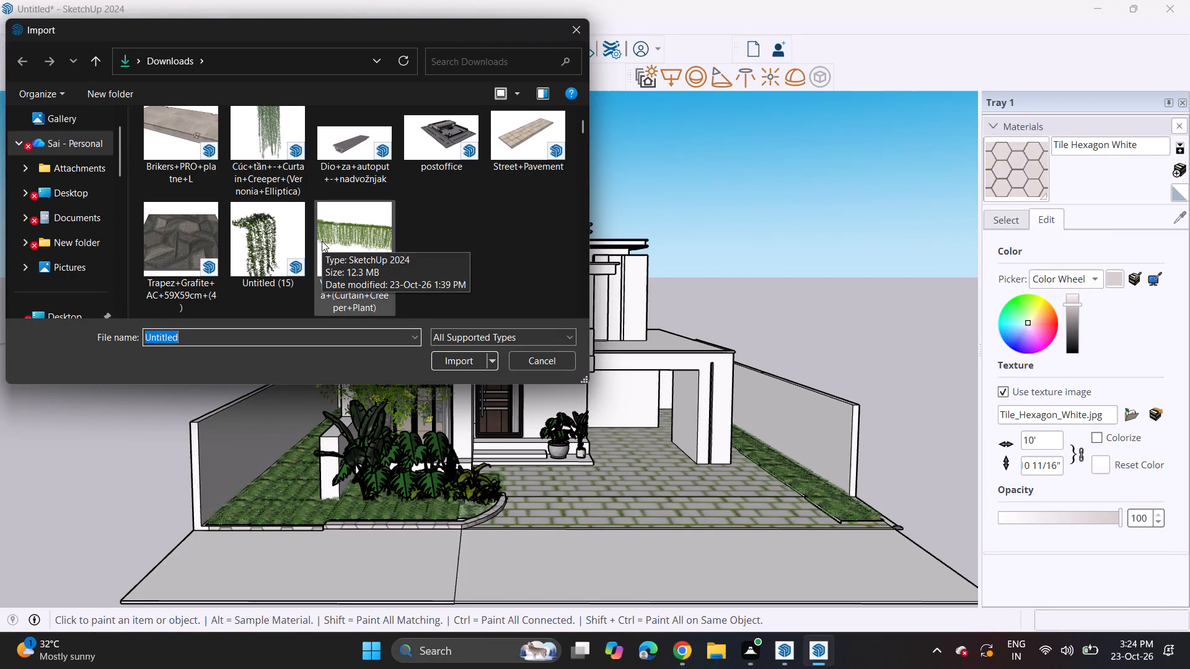
{"action": "scroll", "coordinate": [330, 192], "scroll_direction": "down", "scroll_amount": 5}
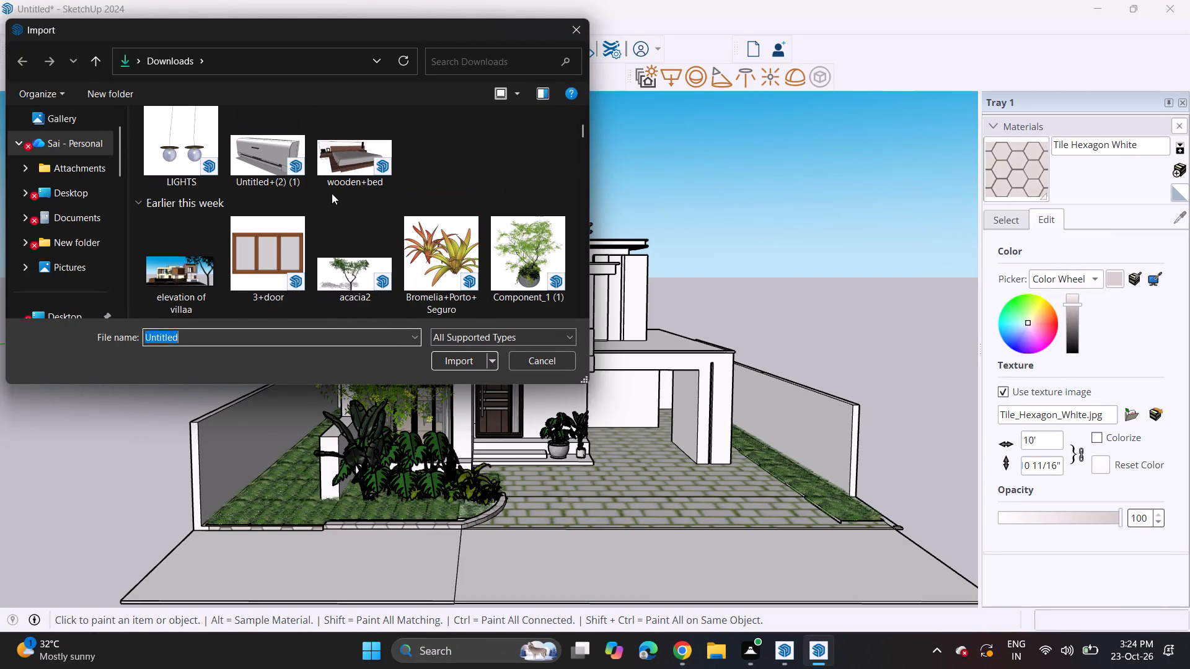
{"action": "scroll", "coordinate": [370, 248], "scroll_direction": "down", "scroll_amount": 1}
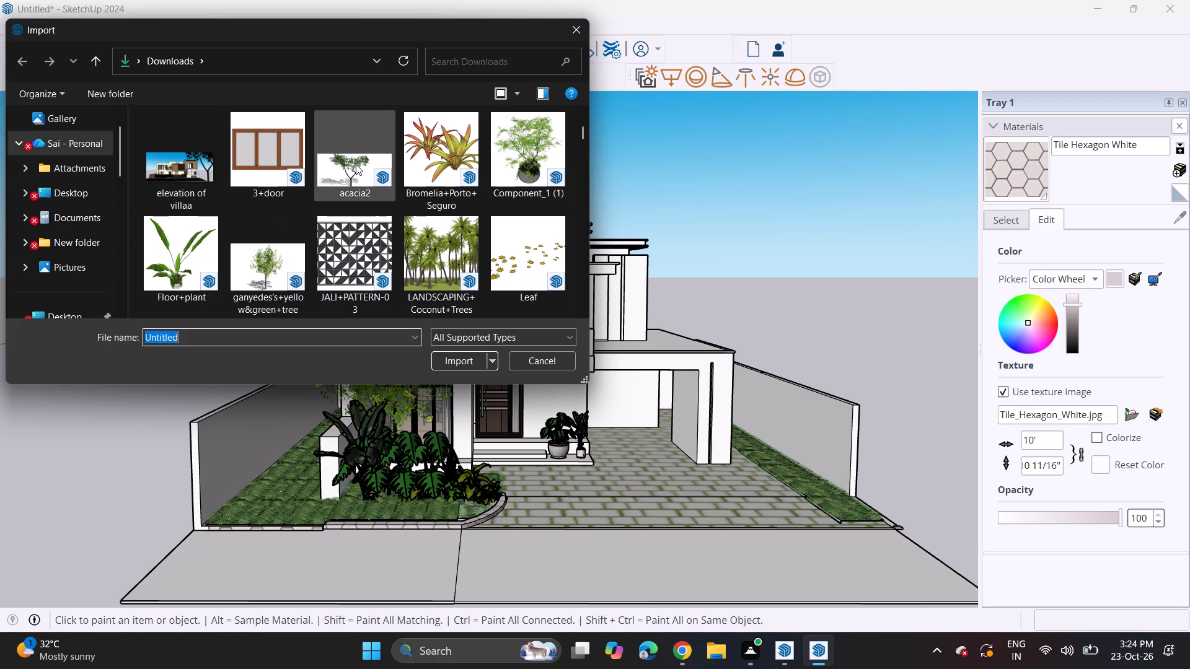
{"action": "left_click", "coordinate": [355, 167]}
{"action": "left_click", "coordinate": [461, 361]}
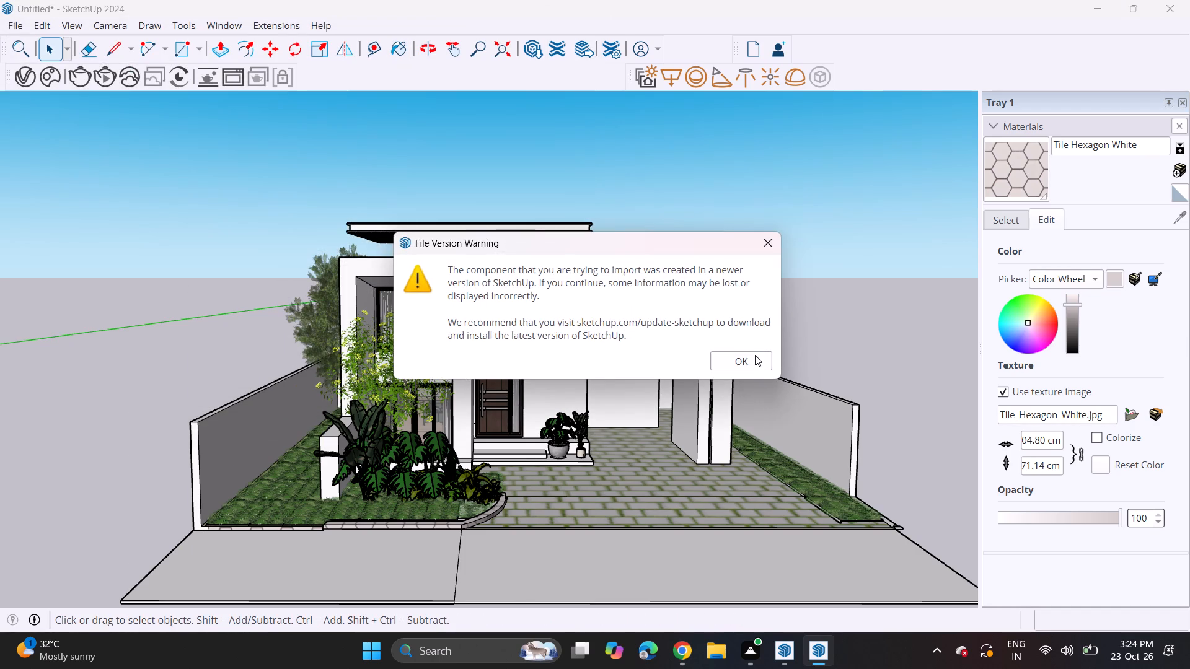
{"action": "left_click", "coordinate": [753, 357]}
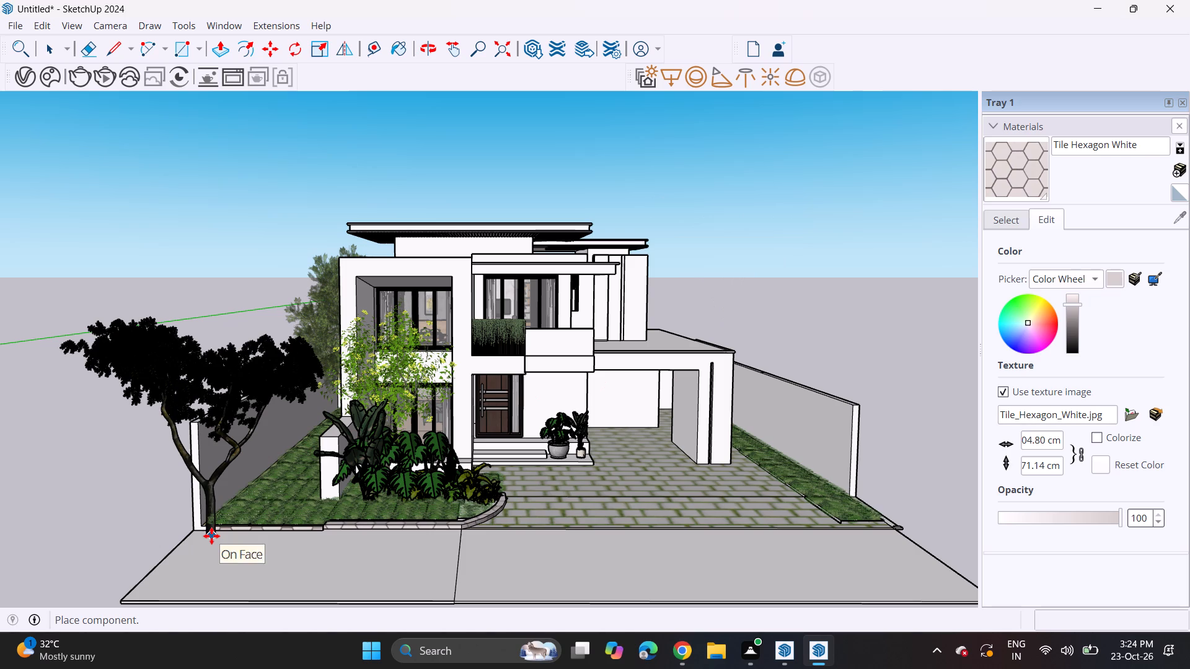
{"action": "left_click", "coordinate": [178, 549]}
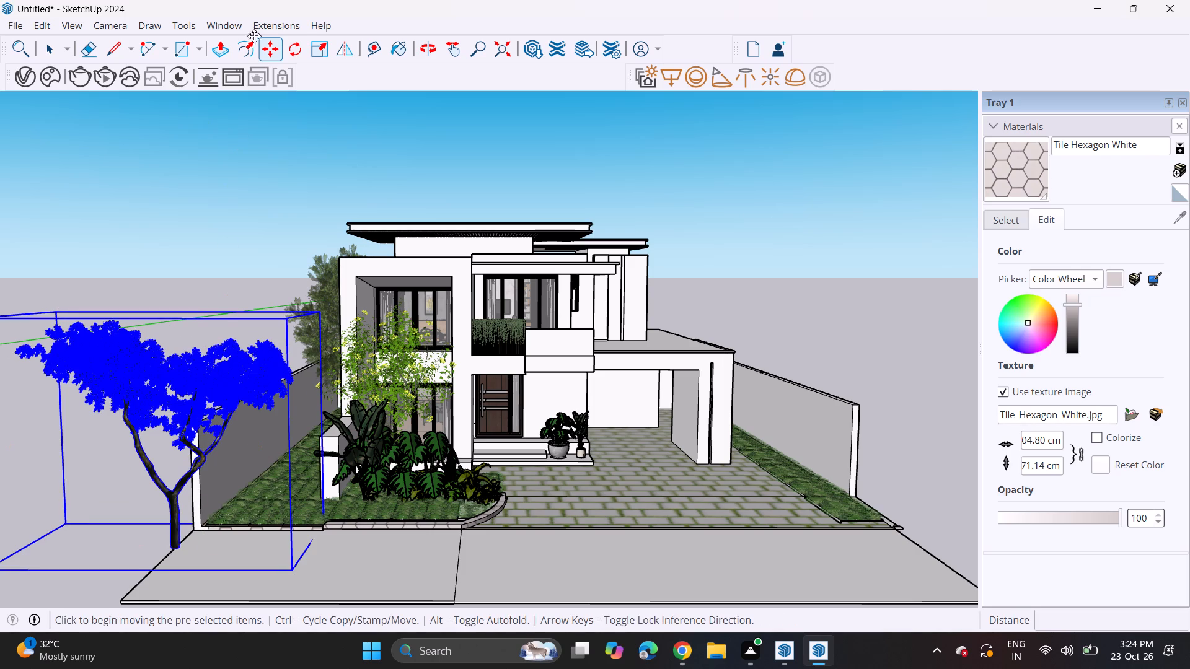
Scale the acacia tree up uniformly by a factor of about 3.77.
{"action": "left_click", "coordinate": [319, 47]}
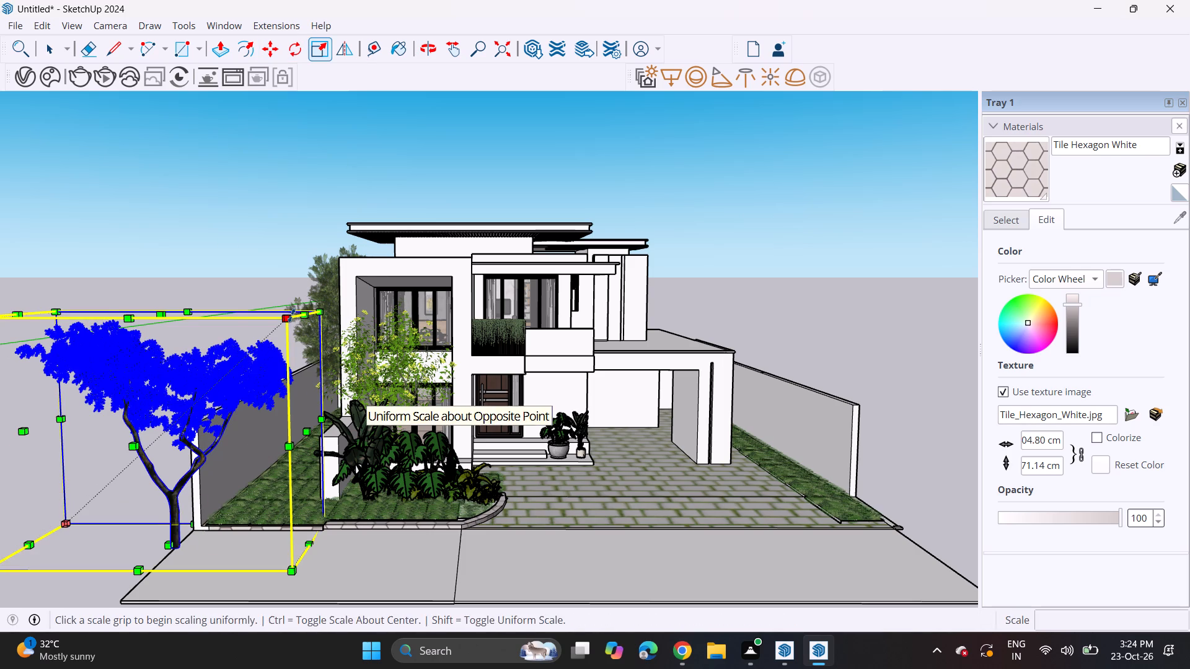
{"action": "left_click", "coordinate": [291, 315]}
{"action": "scroll", "coordinate": [531, 198], "scroll_direction": "down", "scroll_amount": 9}
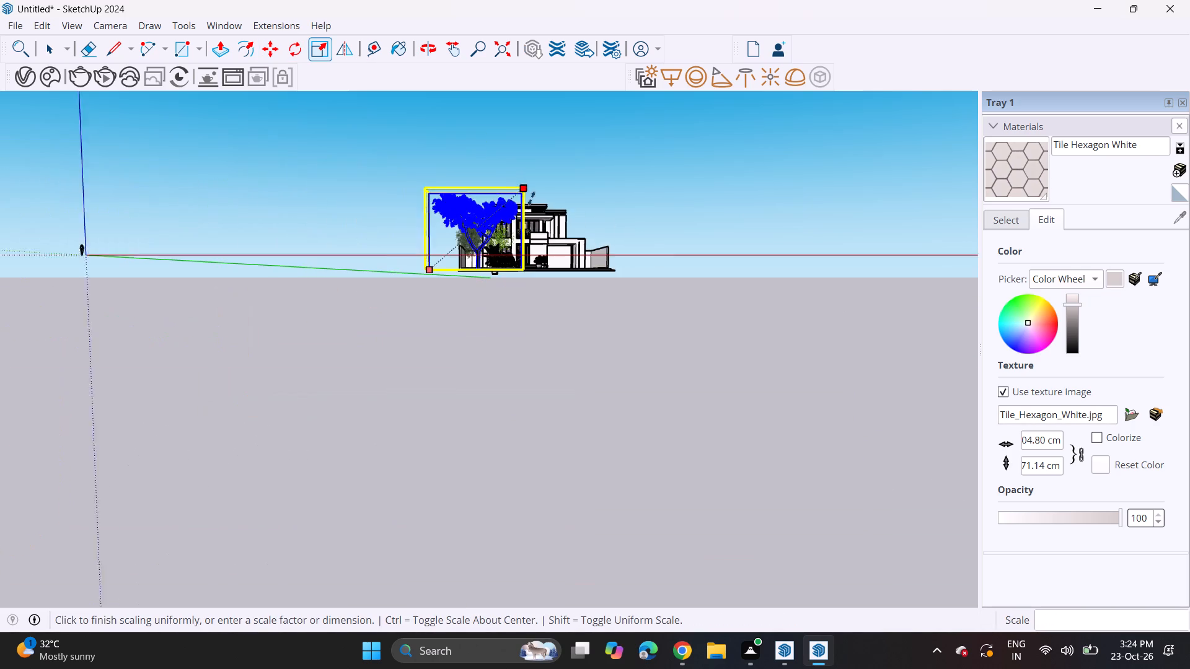
{"action": "middle_click_drag", "start_coordinate": [553, 168], "coordinate": [488, 297], "text": "shift"}
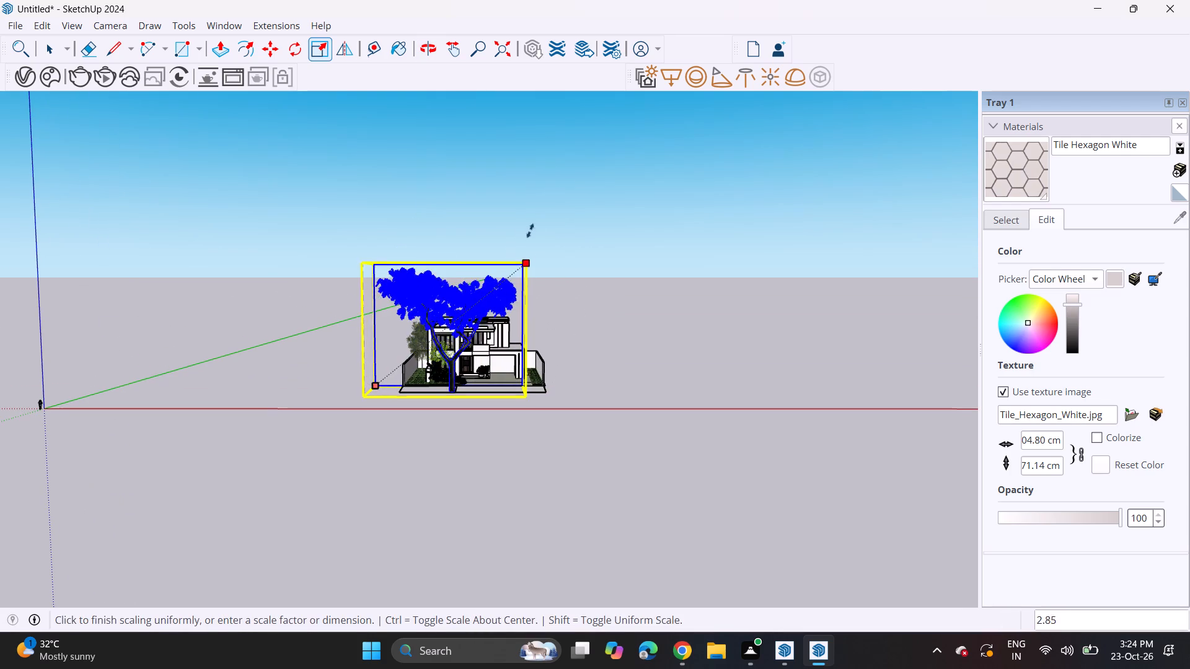
{"action": "left_click", "coordinate": [589, 212]}
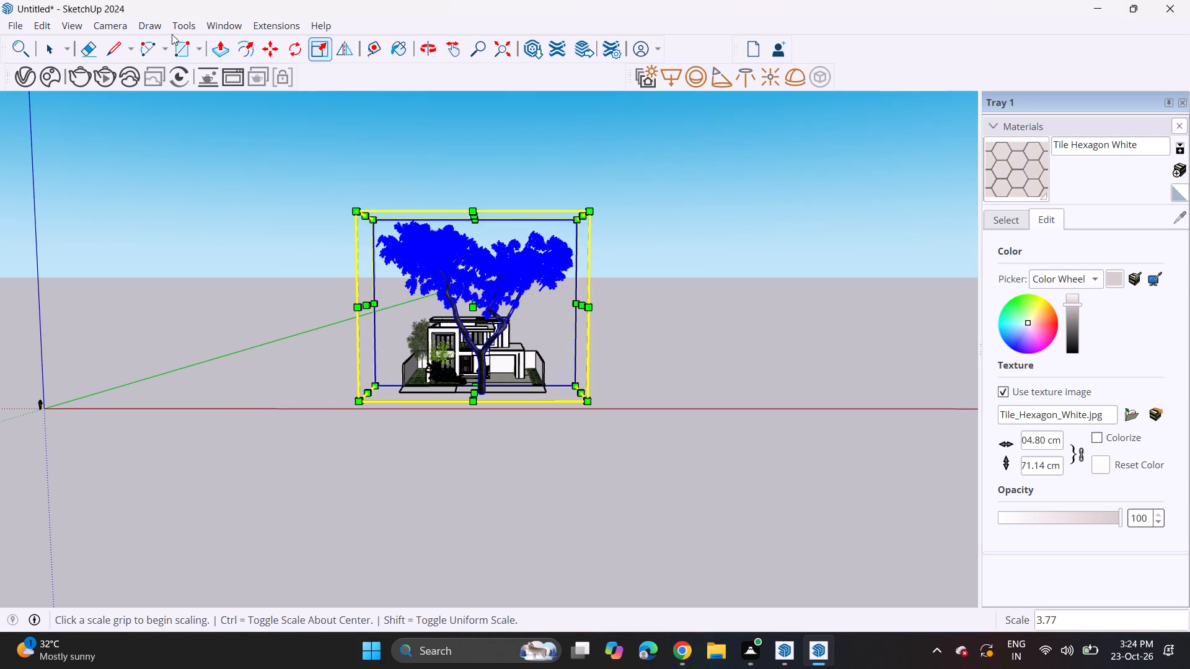
Rotate the acacia tree 45° in the vertical plane facing the view.
{"action": "left_click", "coordinate": [296, 51]}
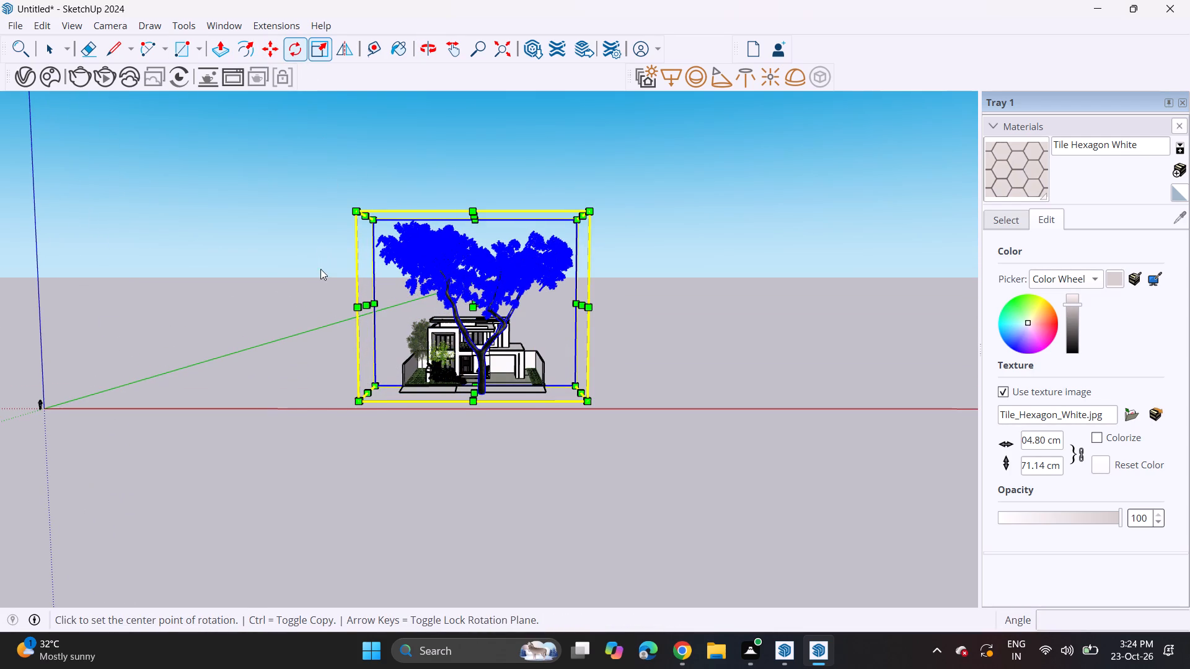
{"action": "left_click", "coordinate": [321, 277]}
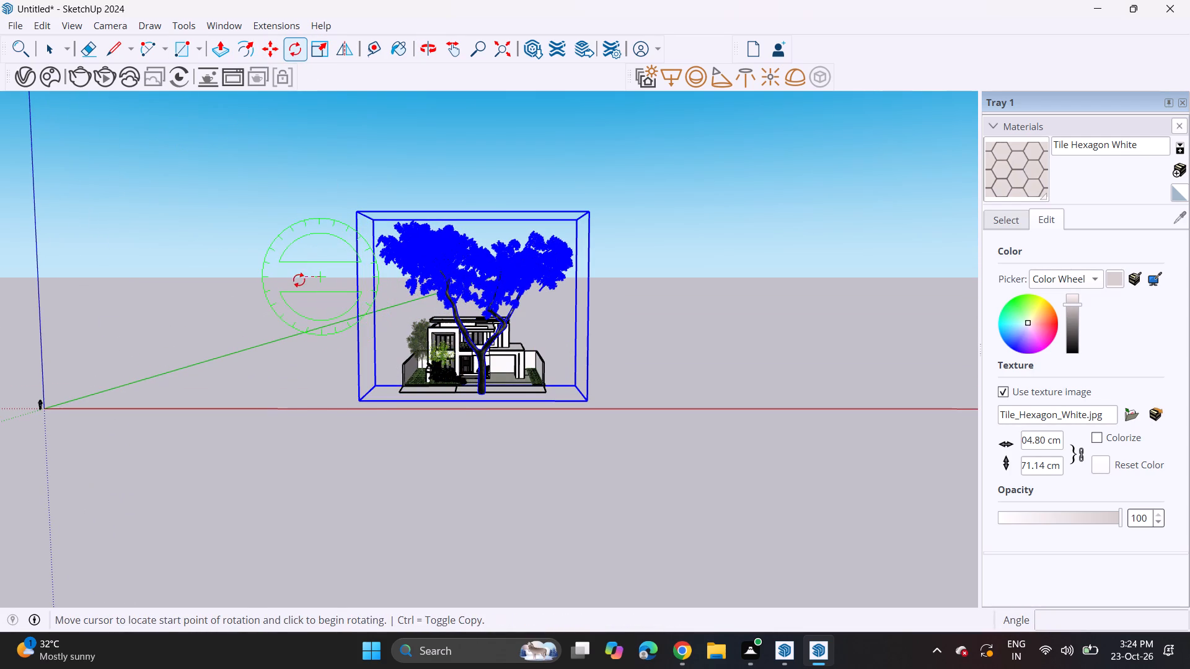
{"action": "left_click", "coordinate": [242, 280]}
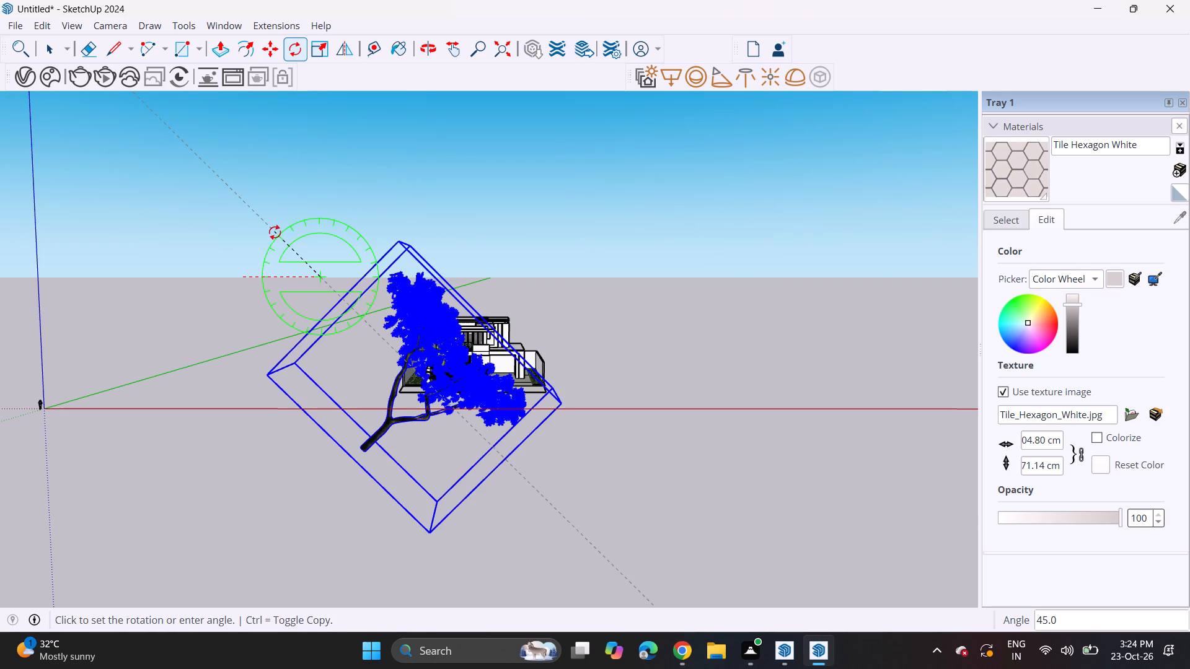
{"action": "left_click", "coordinate": [277, 231]}
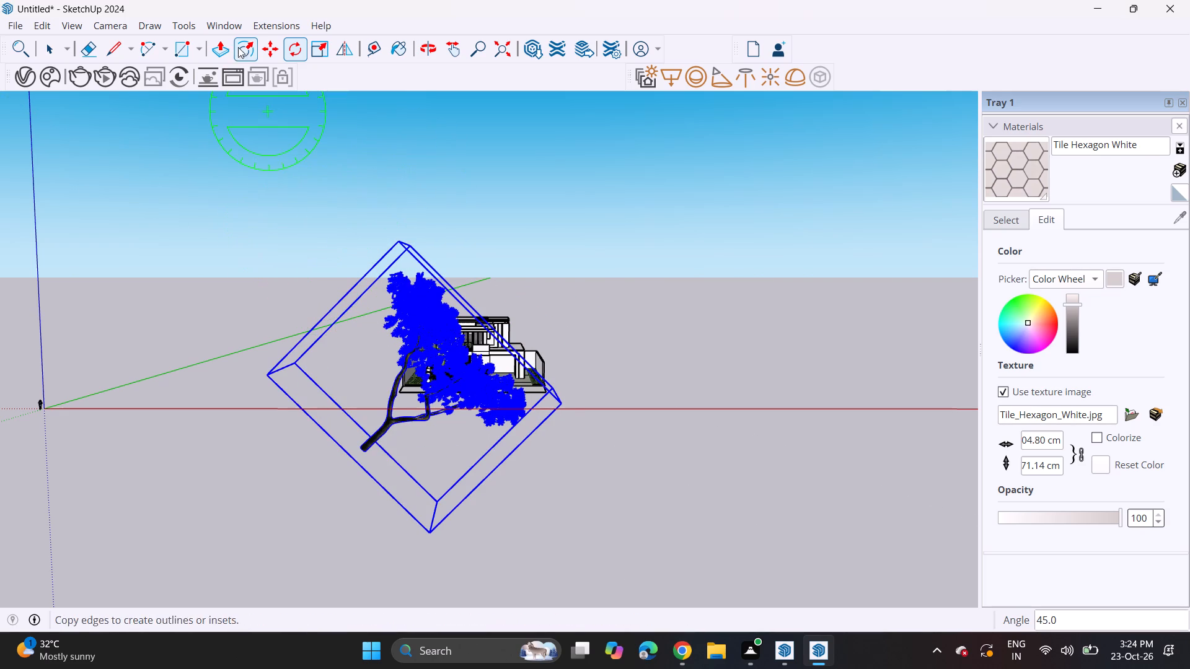
Move the tilted acacia tree about 74' 11" so its canopy rises above the house roof.
{"action": "left_click", "coordinate": [268, 50]}
{"action": "left_click", "coordinate": [441, 377]}
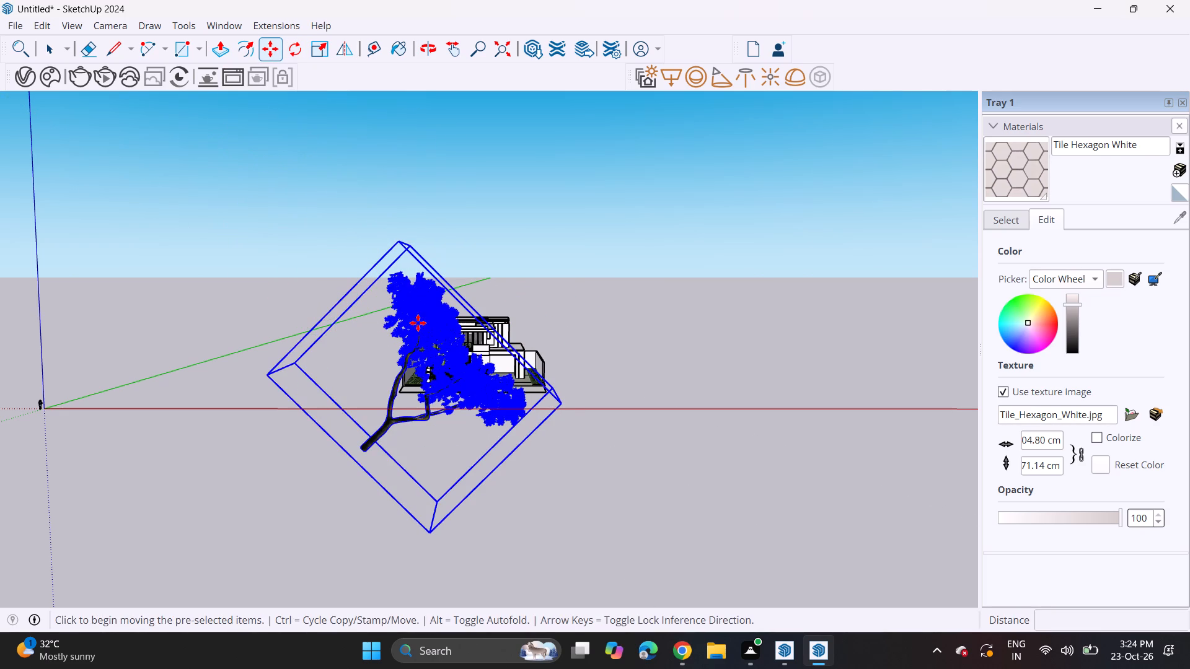
{"action": "left_click", "coordinate": [407, 281]}
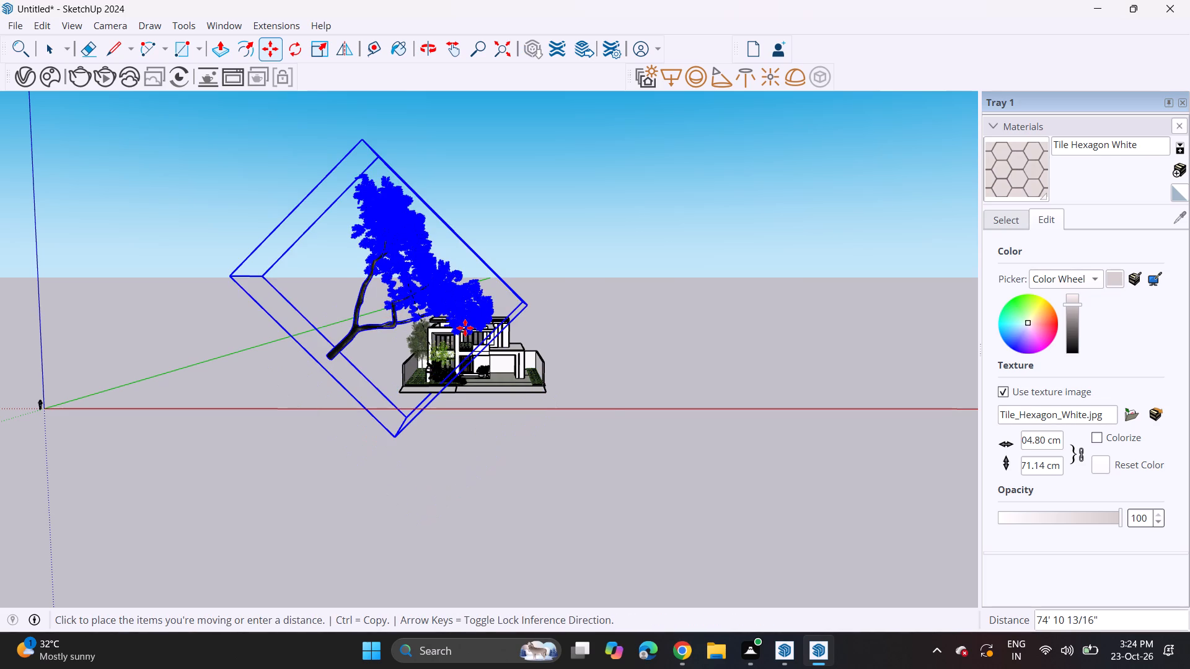
Move the acacia tree by its trunk base, as seen from the side, closer to the house frontage.
{"action": "scroll", "coordinate": [508, 336], "scroll_direction": "up", "scroll_amount": 6}
{"action": "middle_click_drag", "start_coordinate": [490, 325], "coordinate": [519, 301]}
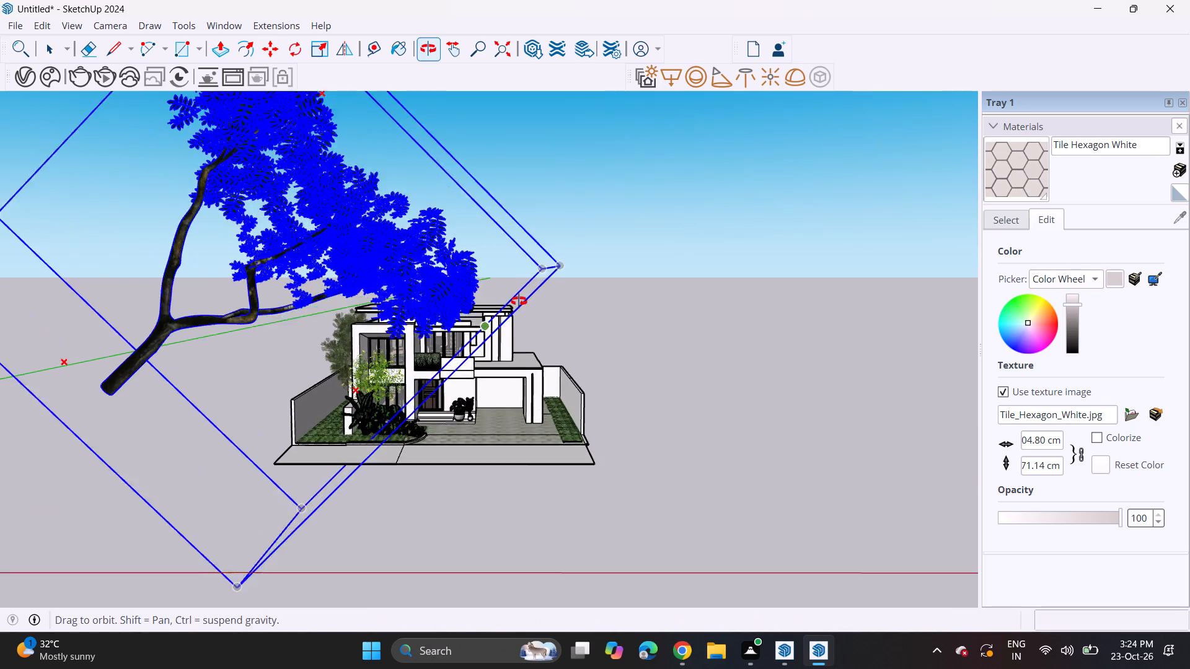
{"action": "middle_click_drag", "start_coordinate": [519, 301], "coordinate": [524, 292]}
{"action": "scroll", "coordinate": [513, 298], "scroll_direction": "up", "scroll_amount": 3}
{"action": "scroll", "coordinate": [504, 297], "scroll_direction": "down", "scroll_amount": 2}
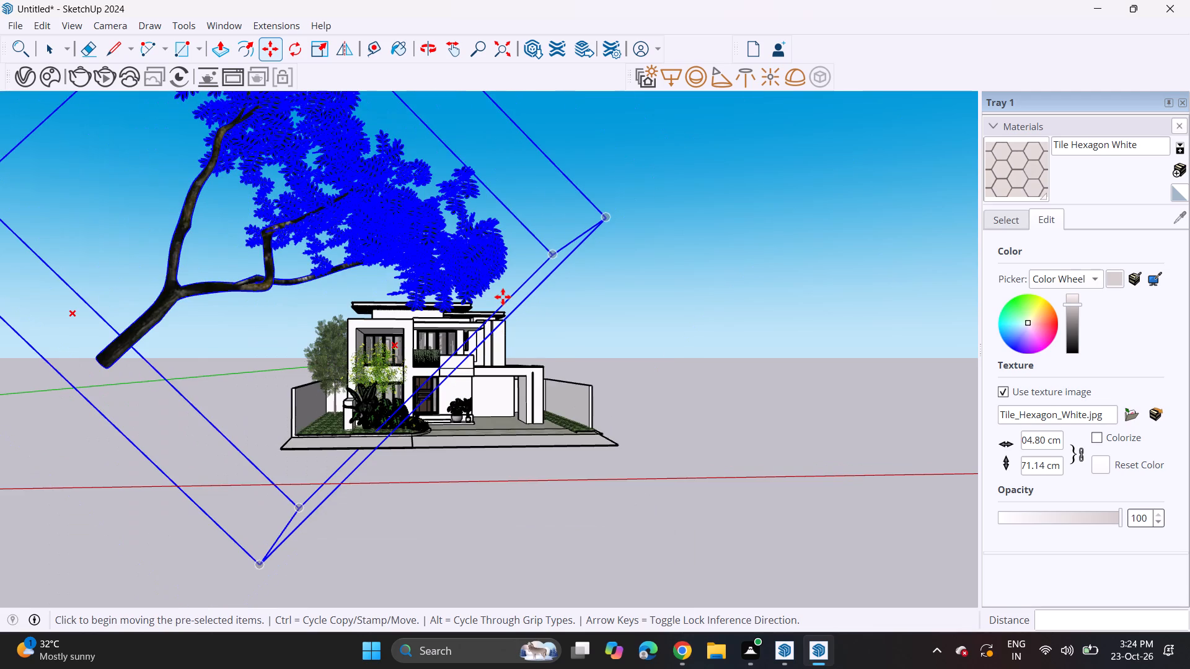
{"action": "middle_click_drag", "start_coordinate": [503, 297], "coordinate": [549, 331], "text": "shift"}
{"action": "middle_click_drag", "start_coordinate": [545, 331], "coordinate": [519, 331]}
{"action": "scroll", "coordinate": [519, 331], "scroll_direction": "down", "scroll_amount": 1}
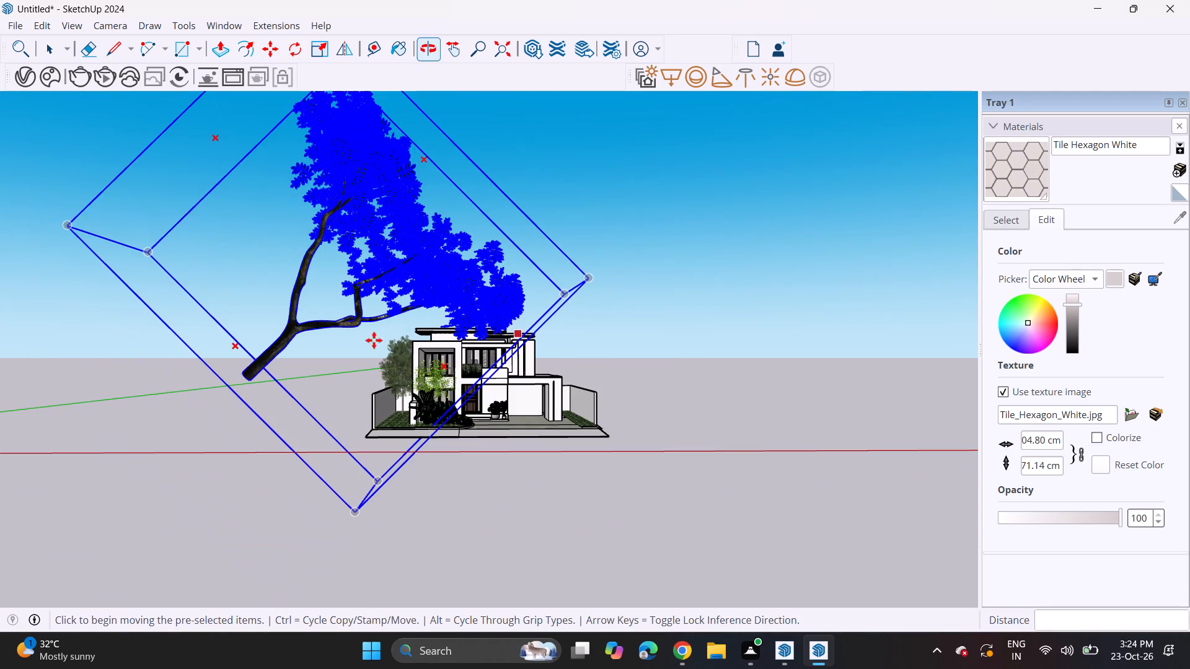
{"action": "scroll", "coordinate": [291, 357], "scroll_direction": "up", "scroll_amount": 3}
{"action": "middle_click_drag", "start_coordinate": [263, 389], "coordinate": [524, 355]}
{"action": "scroll", "coordinate": [526, 357], "scroll_direction": "down", "scroll_amount": 7}
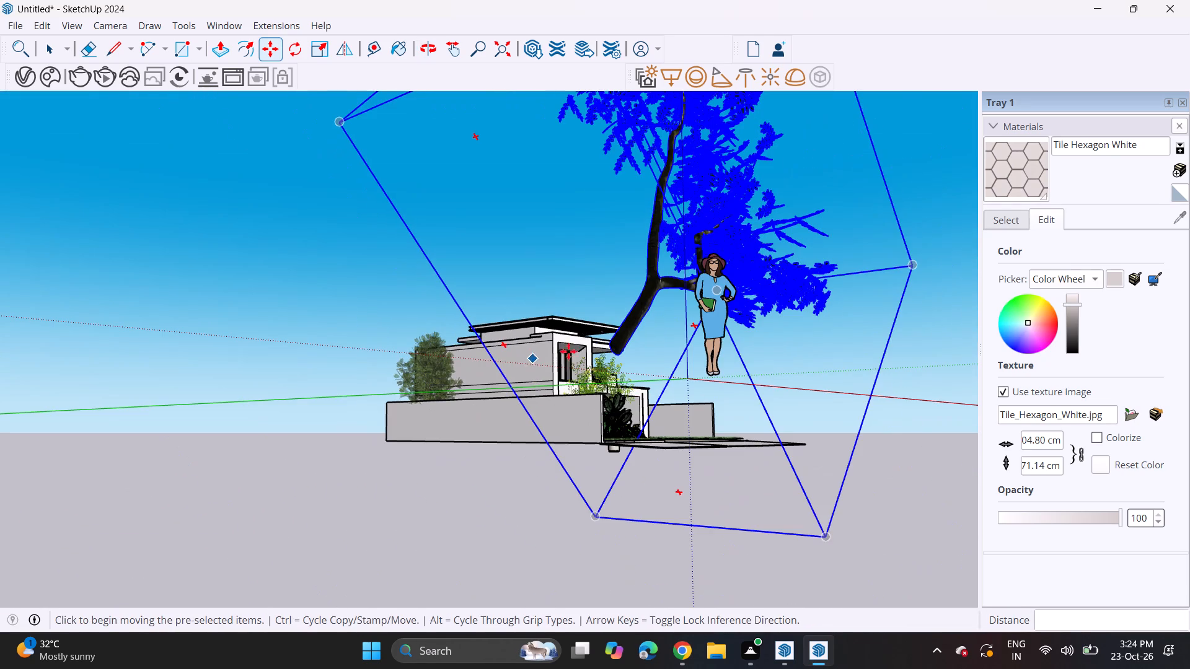
{"action": "left_click", "coordinate": [622, 352]}
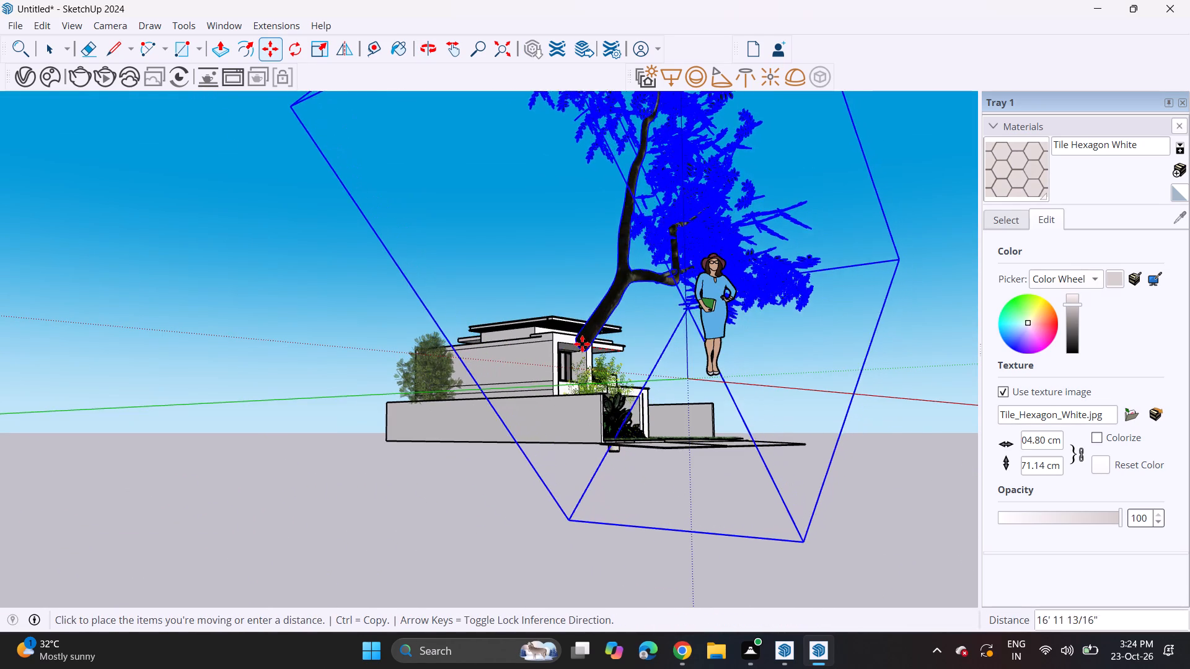
{"action": "middle_click_drag", "start_coordinate": [583, 332], "coordinate": [932, 330]}
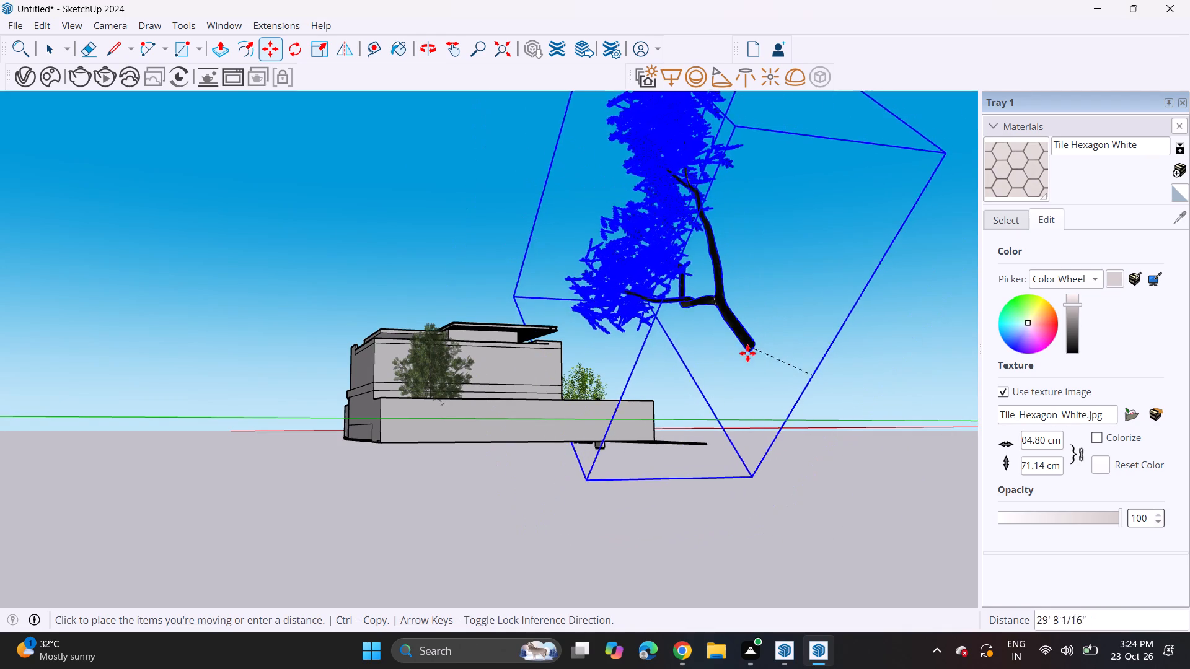
{"action": "left_click", "coordinate": [709, 360]}
Examine the deselected acacia tree's position and canopy against the house from side and front views.
{"action": "middle_click_drag", "start_coordinate": [816, 332], "coordinate": [708, 354]}
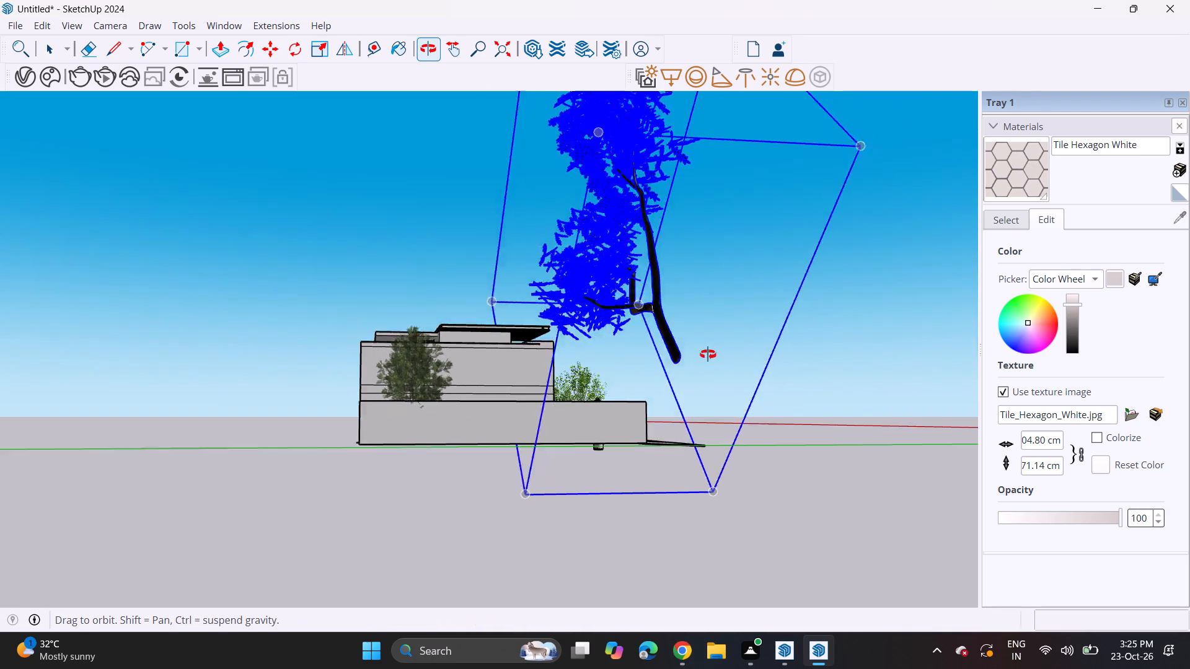
{"action": "middle_click_drag", "start_coordinate": [708, 354], "coordinate": [146, 343]}
{"action": "scroll", "coordinate": [361, 328], "scroll_direction": "up", "scroll_amount": 4}
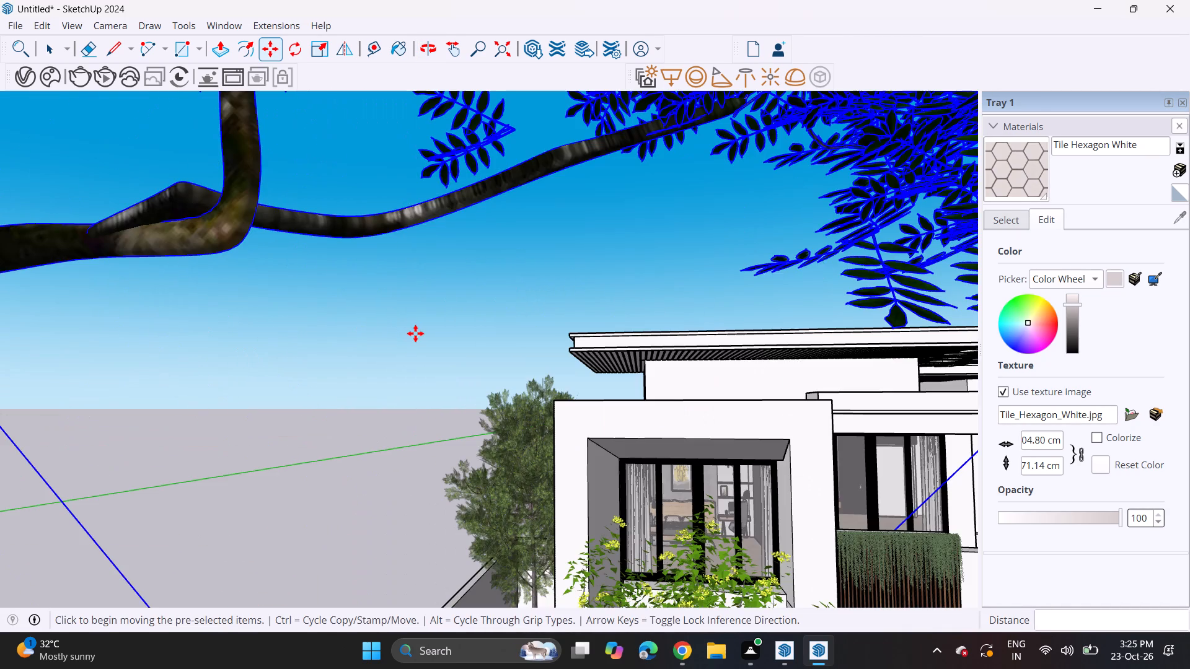
{"action": "scroll", "coordinate": [418, 335], "scroll_direction": "down", "scroll_amount": 5}
{"action": "middle_click_drag", "start_coordinate": [424, 337], "coordinate": [372, 343], "text": "shift"}
{"action": "middle_click_drag", "start_coordinate": [372, 348], "coordinate": [432, 363]}
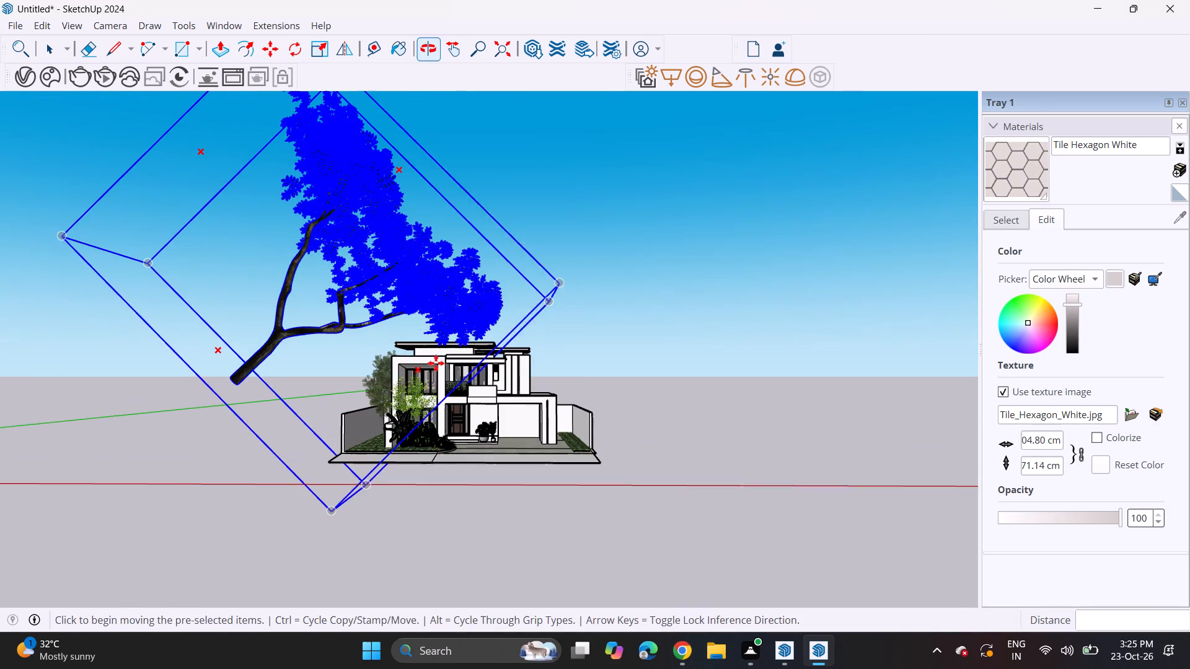
{"action": "key", "text": "space"}
{"action": "left_click", "coordinate": [614, 333]}
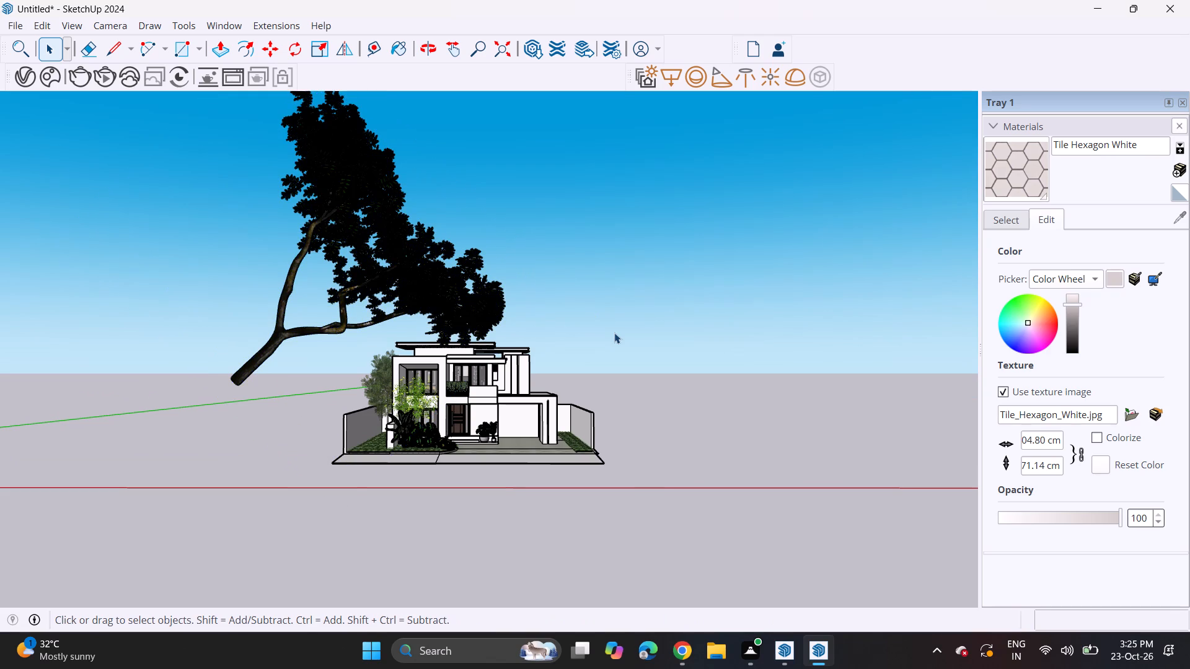
{"action": "scroll", "coordinate": [469, 351], "scroll_direction": "up", "scroll_amount": 7}
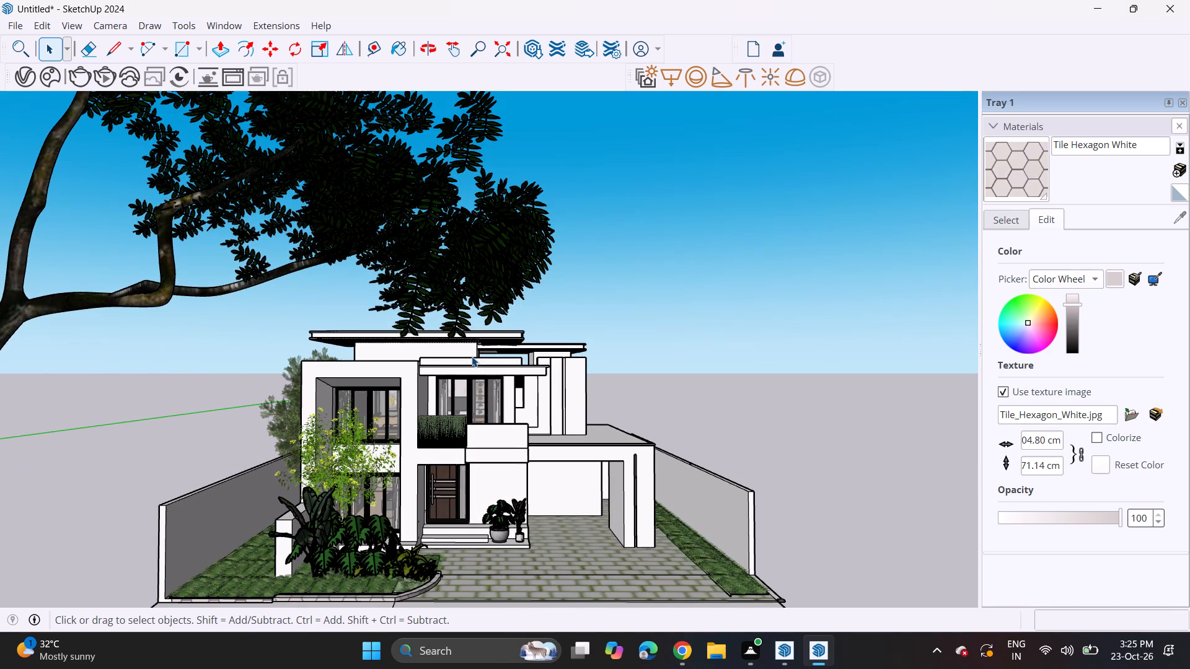
{"action": "middle_click_drag", "start_coordinate": [478, 339], "coordinate": [479, 299], "text": "shift"}
{"action": "middle_click_drag", "start_coordinate": [474, 305], "coordinate": [487, 299]}
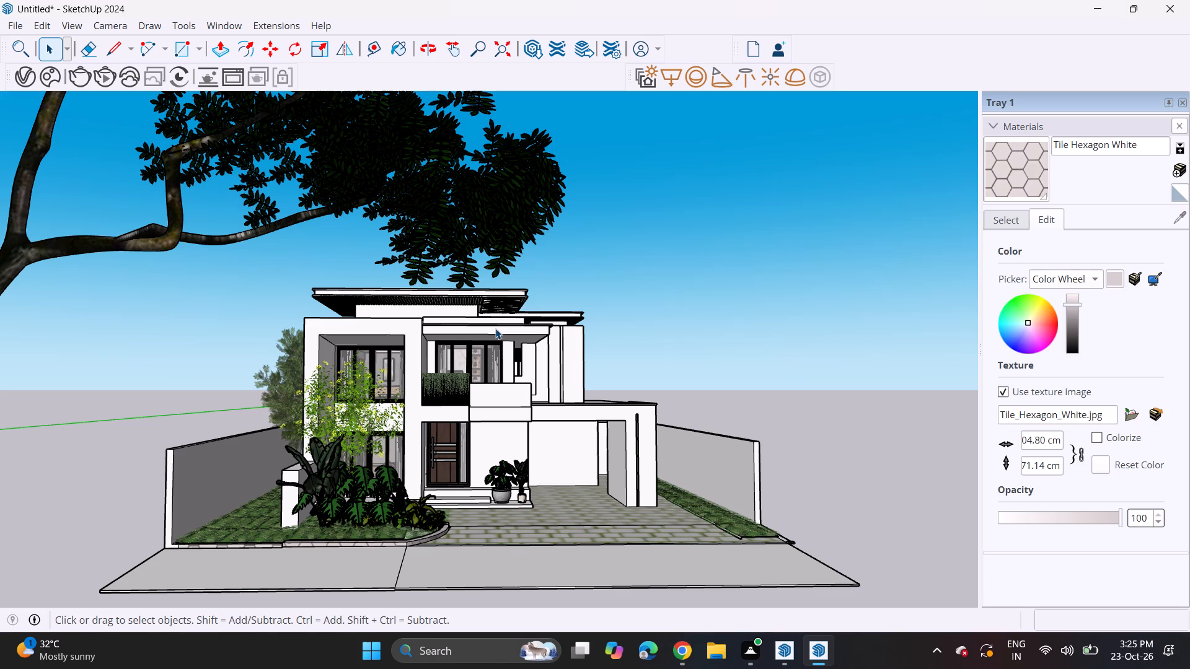
{"action": "scroll", "coordinate": [314, 319], "scroll_direction": "up", "scroll_amount": 2}
{"action": "scroll", "coordinate": [314, 319], "scroll_direction": "down", "scroll_amount": 2}
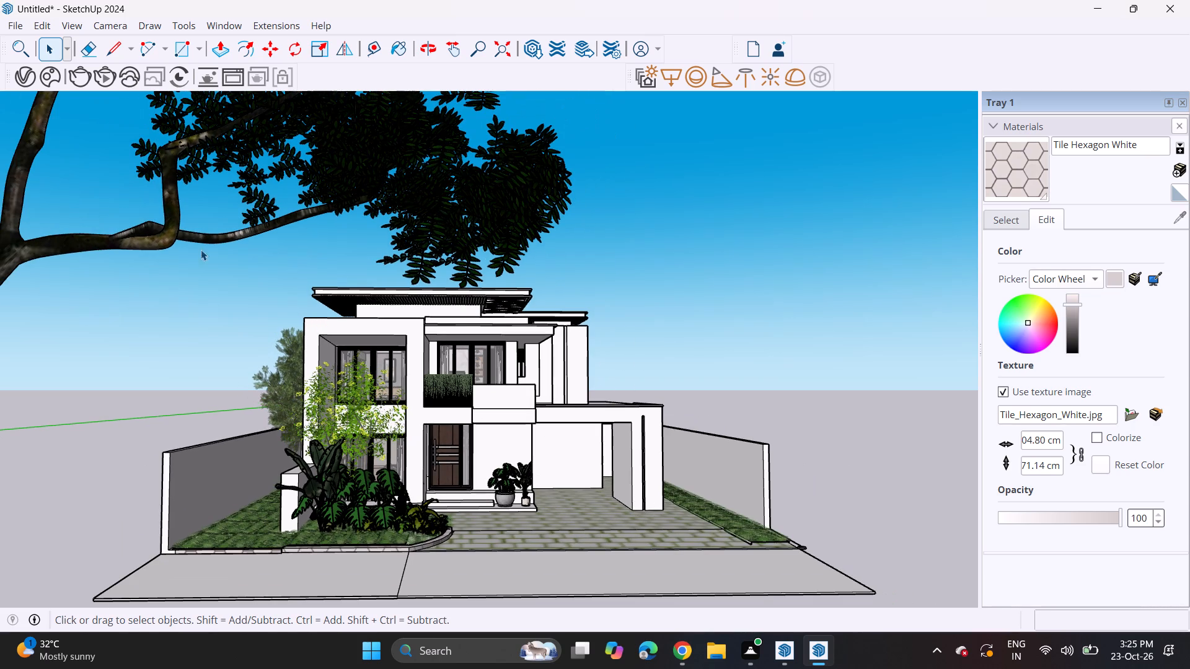
Rotate the acacia tree a further 15° counterclockwise in the vertical plane facing the view.
{"action": "left_click", "coordinate": [219, 154]}
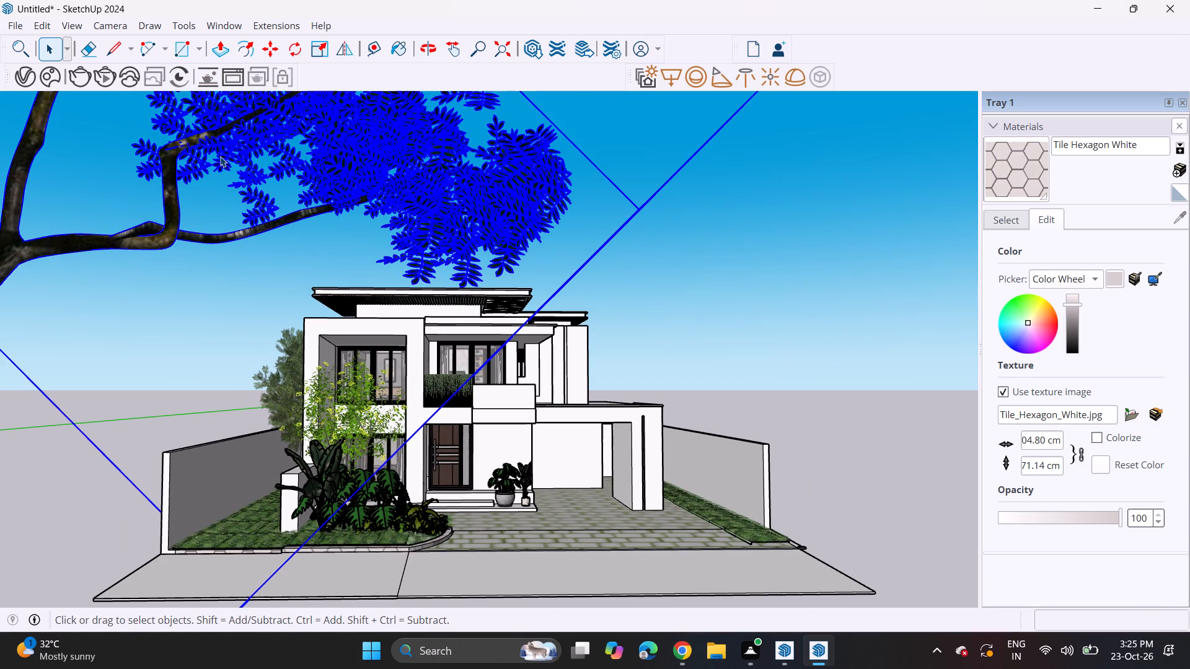
{"action": "left_click", "coordinate": [289, 50]}
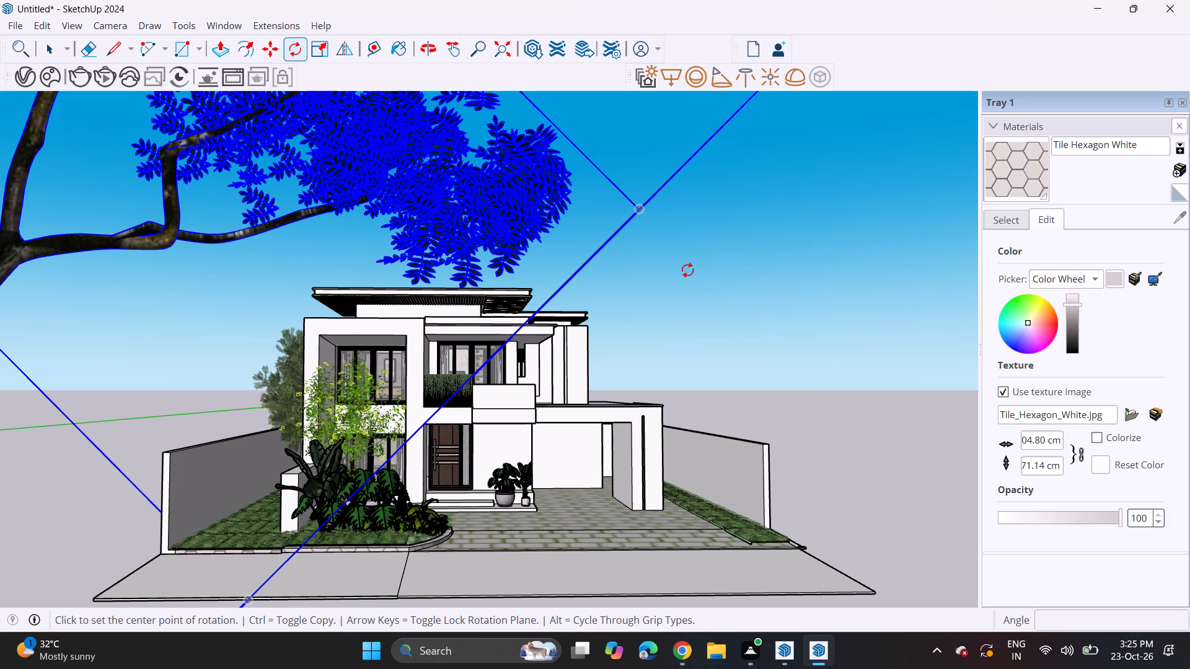
{"action": "left_click", "coordinate": [560, 369]}
{"action": "left_click", "coordinate": [595, 363]}
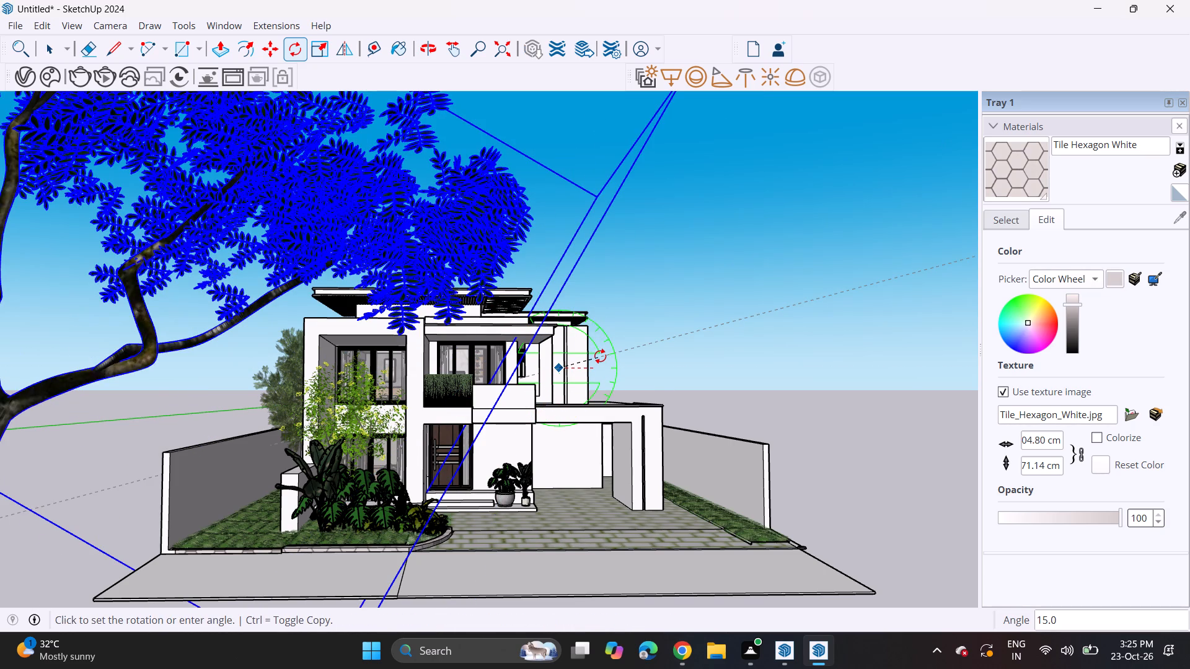
{"action": "left_click", "coordinate": [600, 356]}
Move the acacia tree about 16' 4 1/2" upward and toward the driveway side so its canopy overhangs the roof, and deselect it.
{"action": "left_click", "coordinate": [269, 44]}
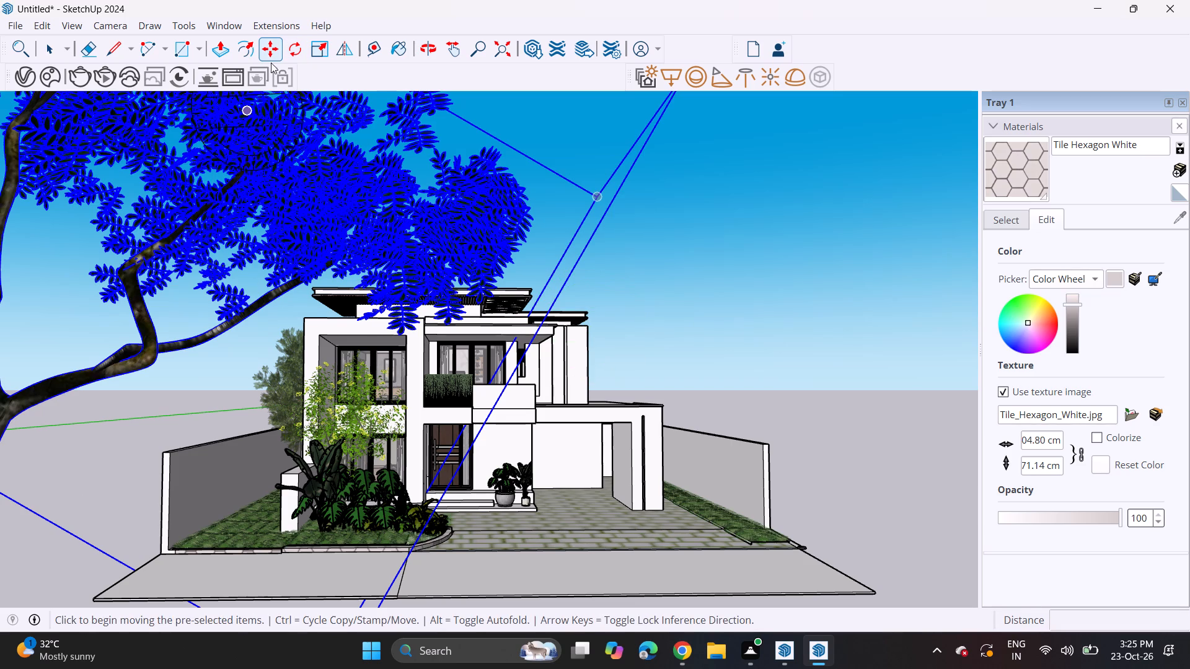
{"action": "left_click", "coordinate": [44, 401]}
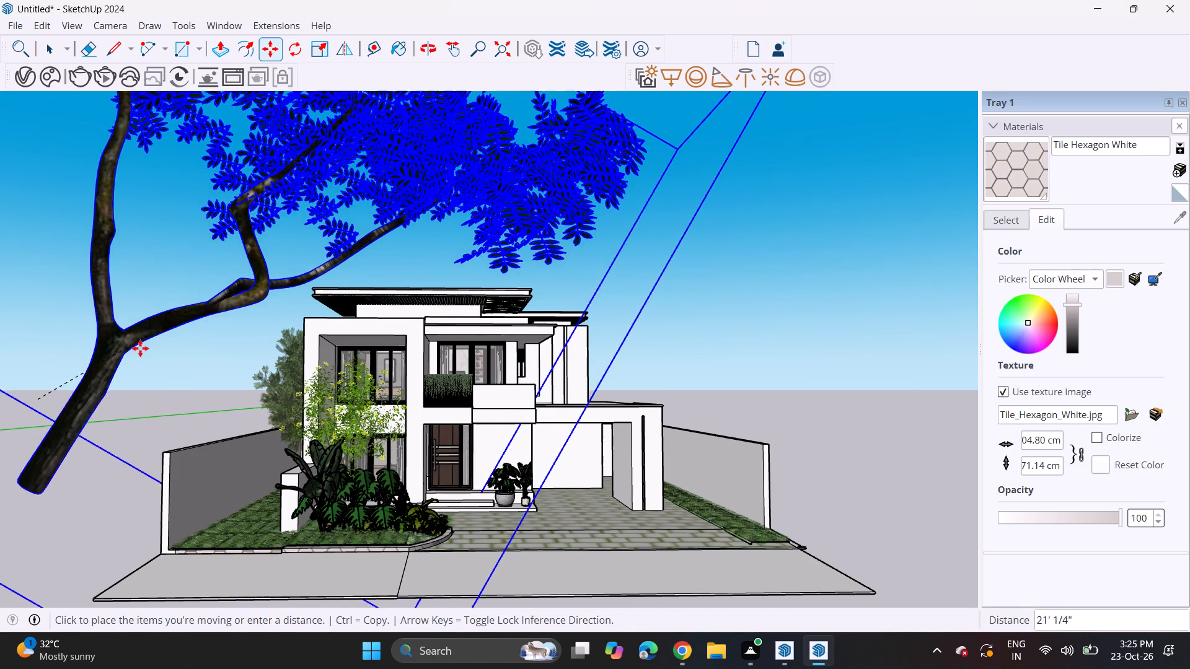
{"action": "left_click", "coordinate": [125, 370]}
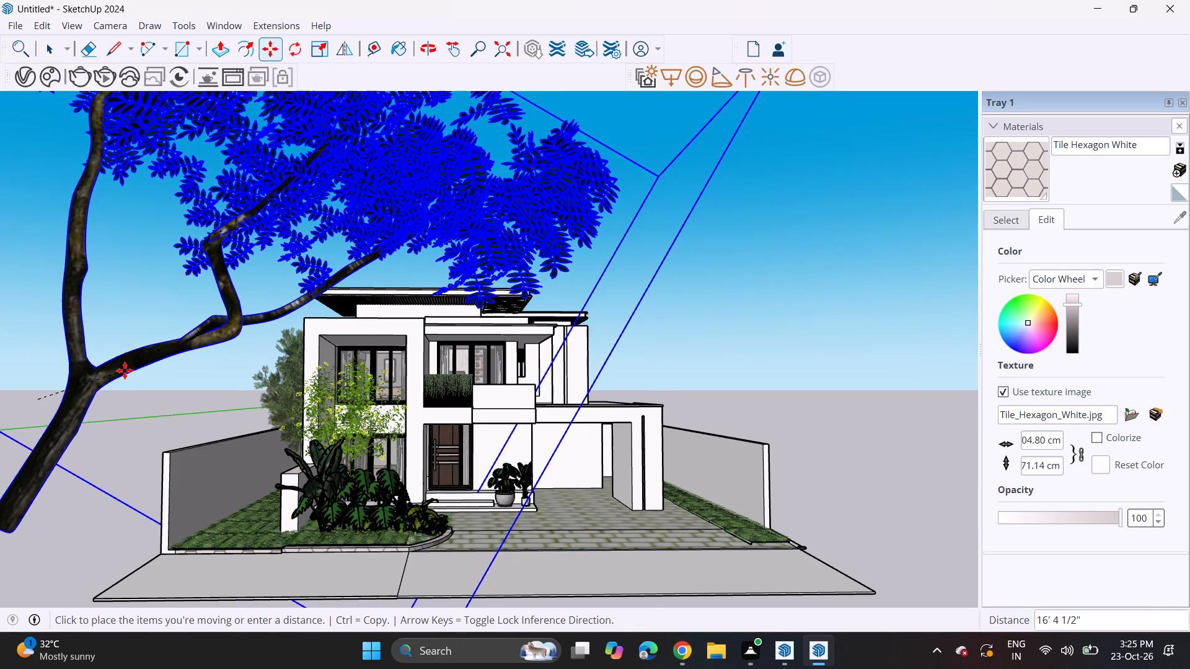
{"action": "key", "text": "space"}
{"action": "left_click", "coordinate": [743, 277]}
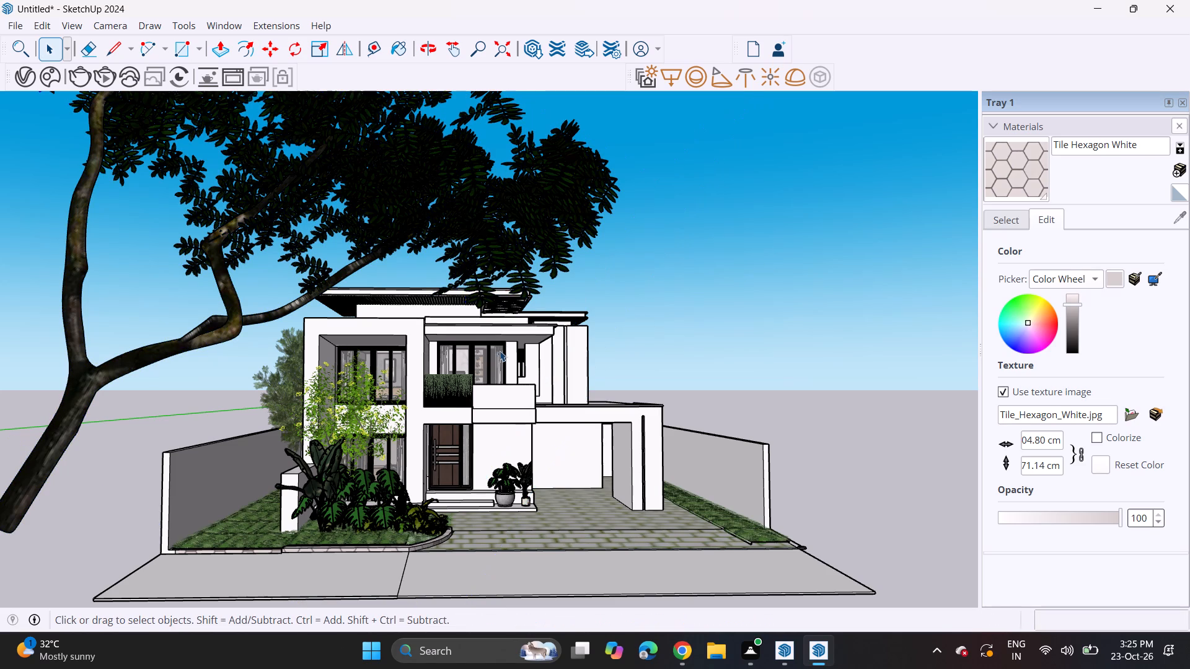
{"action": "scroll", "coordinate": [497, 349], "scroll_direction": "up", "scroll_amount": 2}
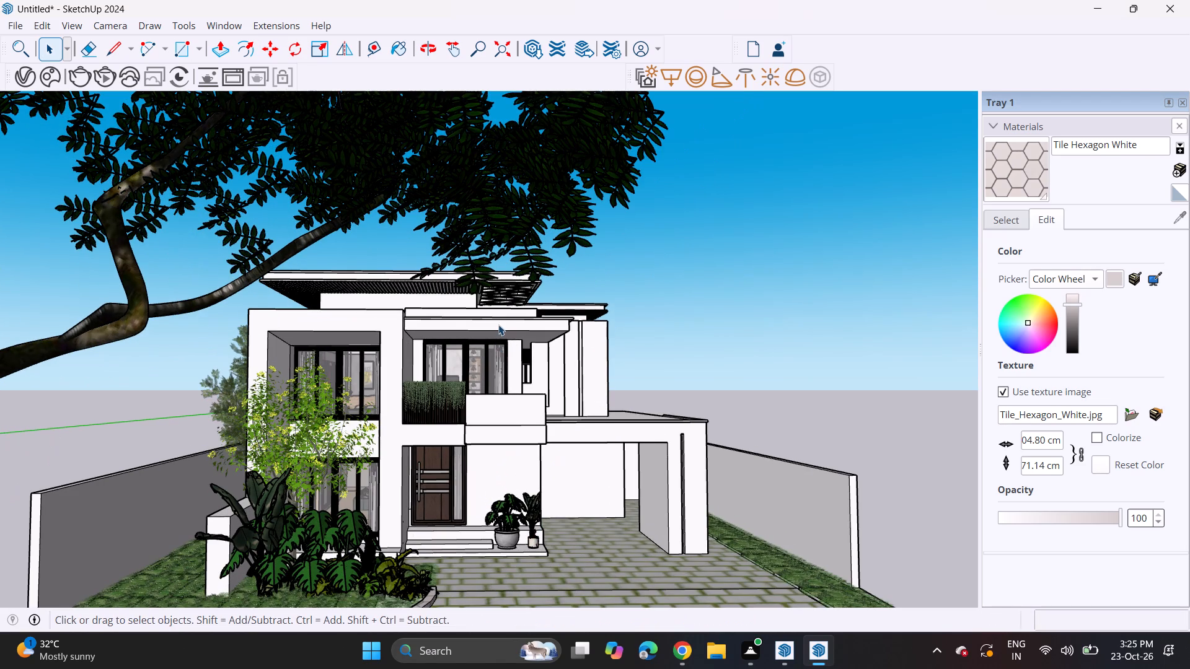
{"action": "middle_click_drag", "start_coordinate": [498, 325], "coordinate": [497, 290]}
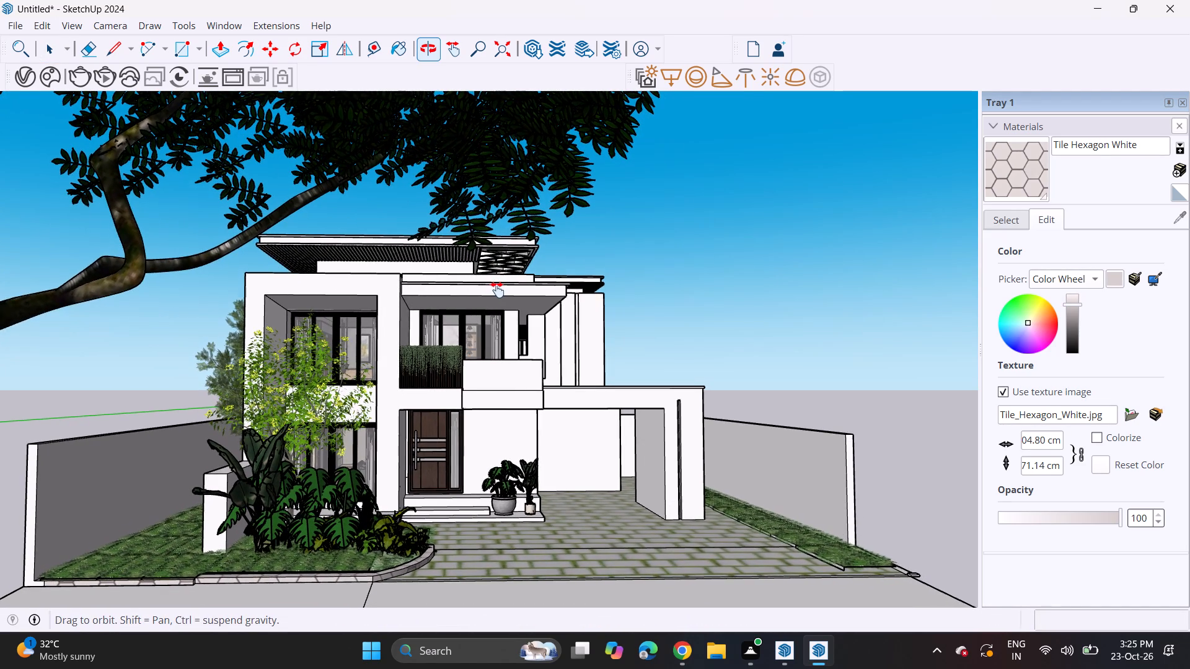
{"action": "middle_click_drag", "start_coordinate": [497, 290], "coordinate": [498, 290]}
Import the Palm+Tree model from Downloads and place it at the front corner of the planted lawn, near the boundary wall.
{"action": "left_click", "coordinate": [6, 25]}
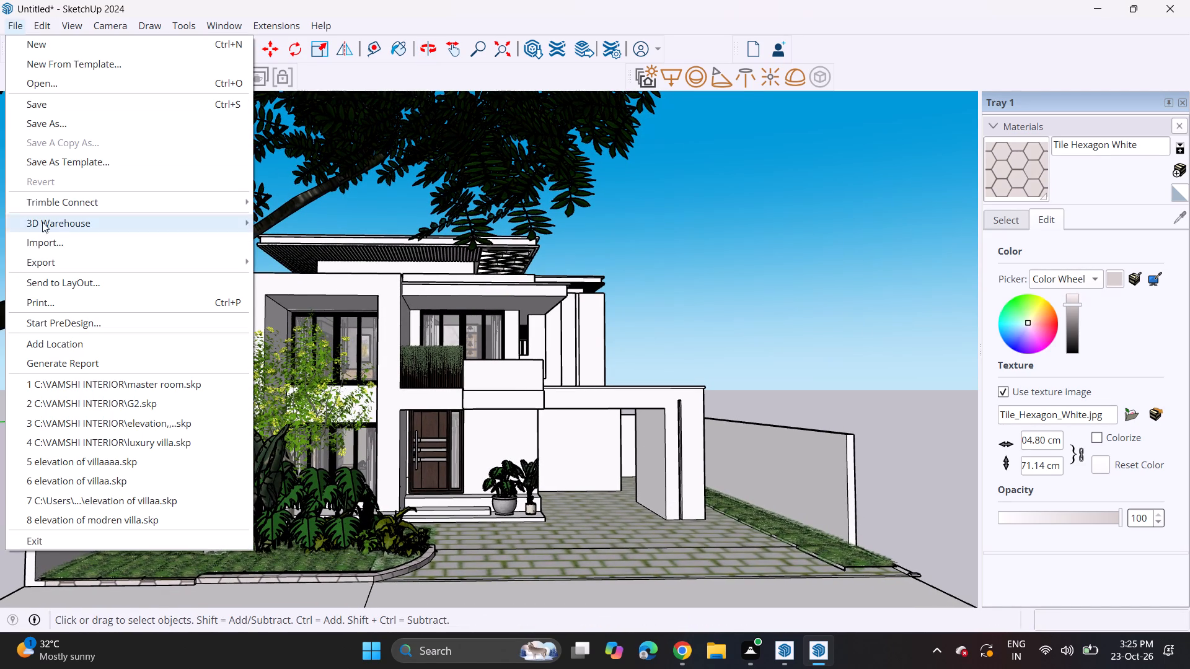
{"action": "left_click", "coordinate": [69, 248]}
{"action": "scroll", "coordinate": [480, 185], "scroll_direction": "down", "scroll_amount": 4}
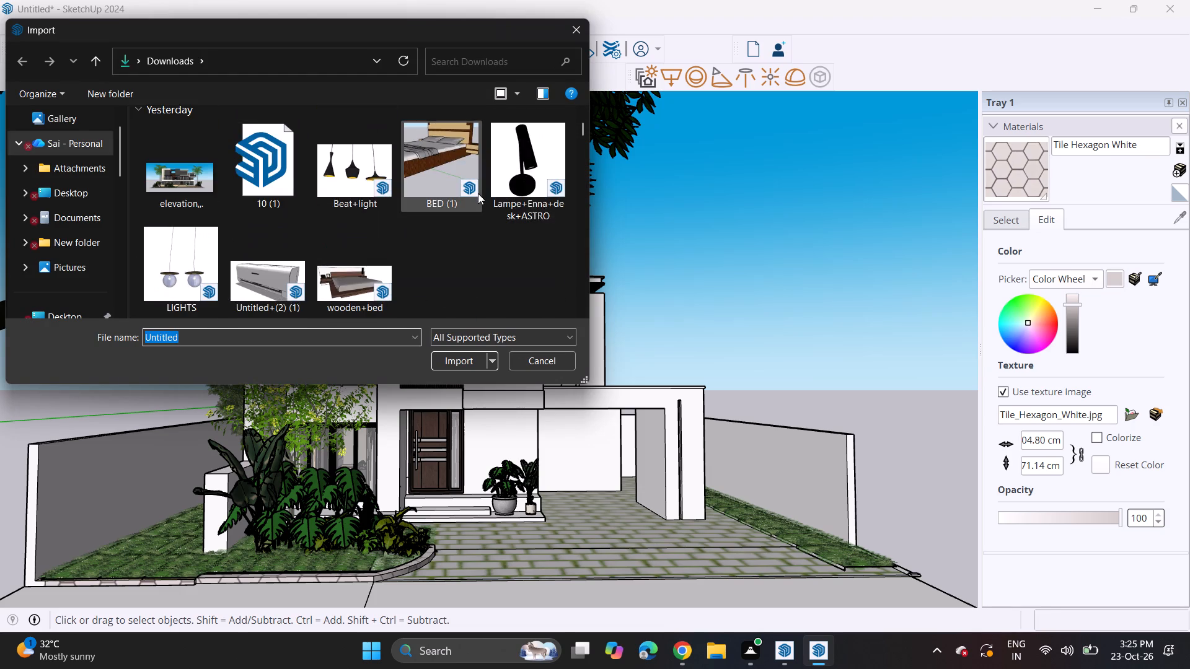
{"action": "scroll", "coordinate": [474, 196], "scroll_direction": "down", "scroll_amount": 4}
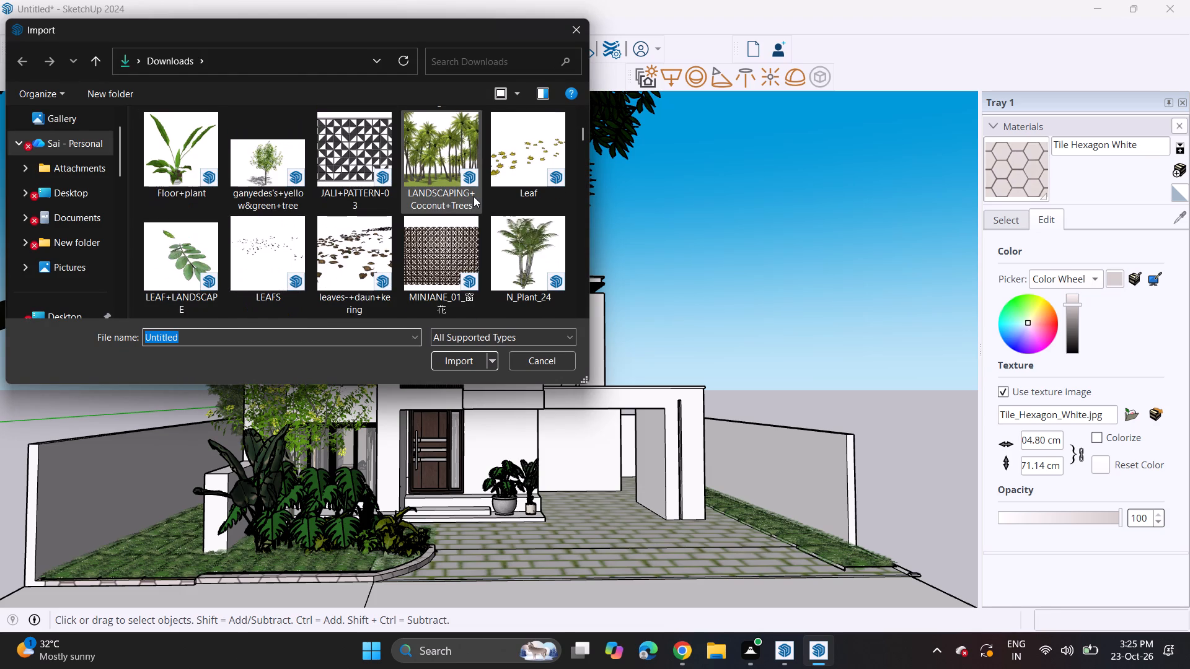
{"action": "scroll", "coordinate": [475, 196], "scroll_direction": "down", "scroll_amount": 3}
{"action": "scroll", "coordinate": [410, 240], "scroll_direction": "up", "scroll_amount": 2}
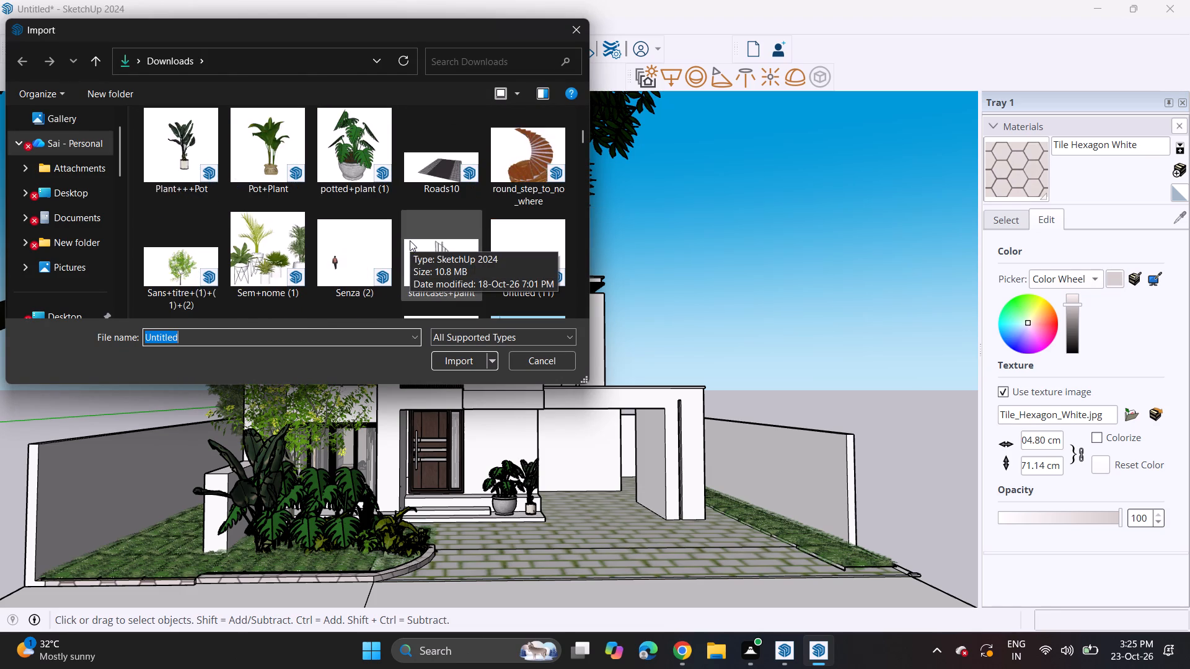
{"action": "scroll", "coordinate": [410, 240], "scroll_direction": "down", "scroll_amount": 9}
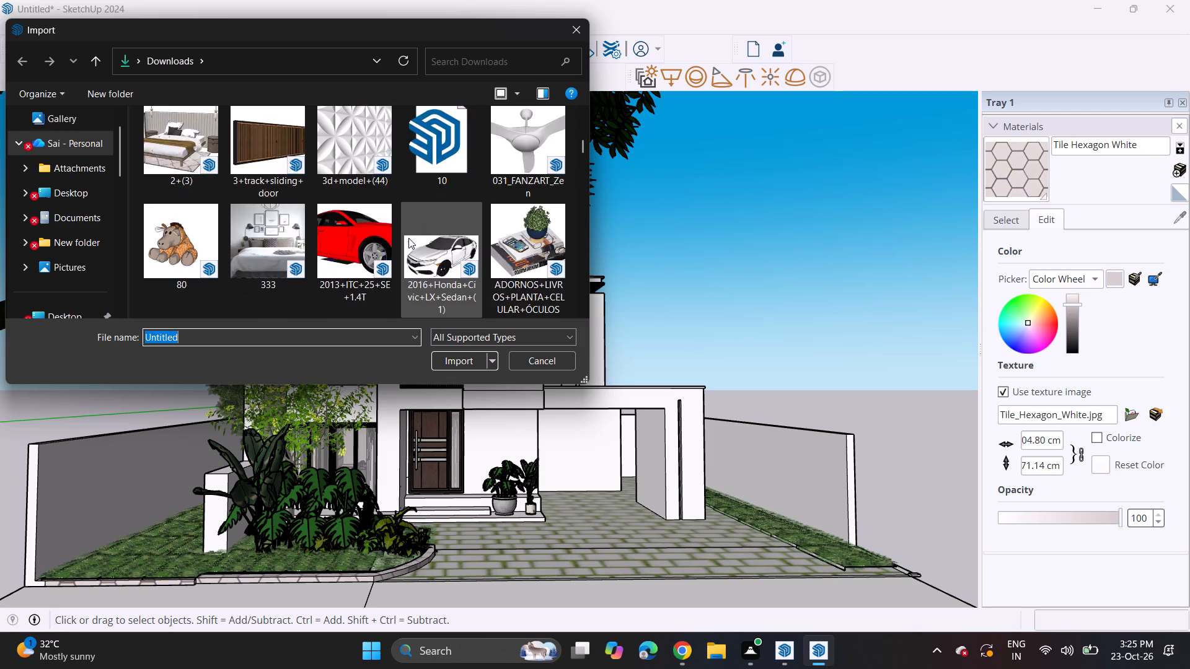
{"action": "scroll", "coordinate": [408, 238], "scroll_direction": "down", "scroll_amount": 11}
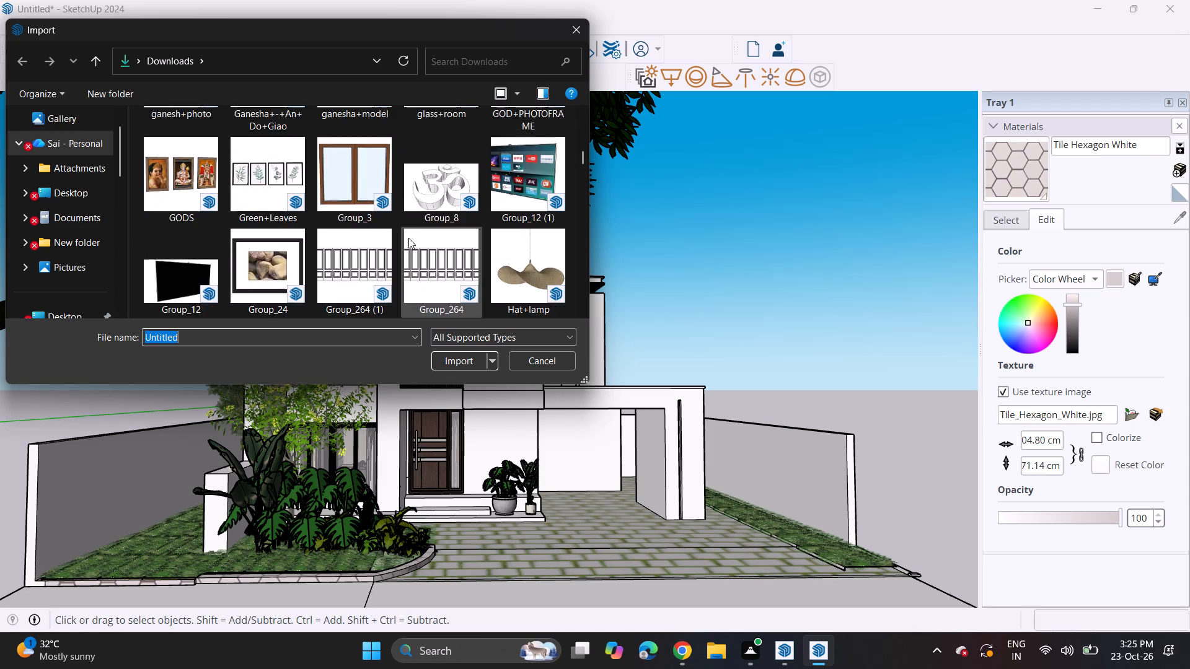
{"action": "scroll", "coordinate": [408, 238], "scroll_direction": "down", "scroll_amount": 7}
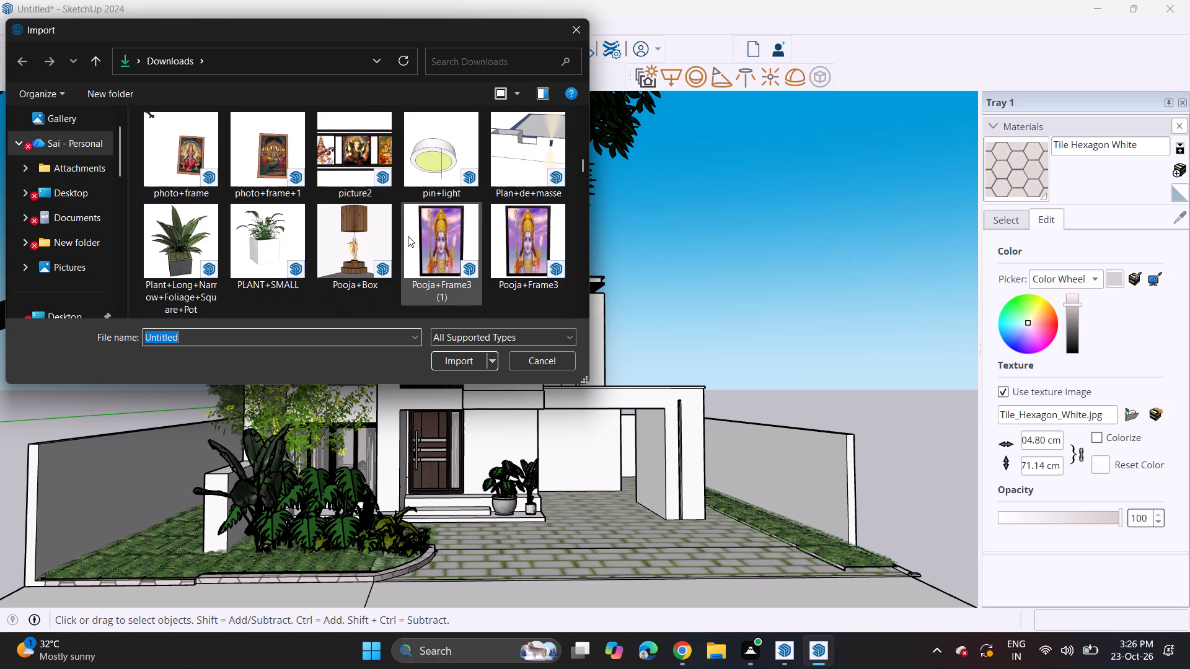
{"action": "scroll", "coordinate": [408, 236], "scroll_direction": "down", "scroll_amount": 9}
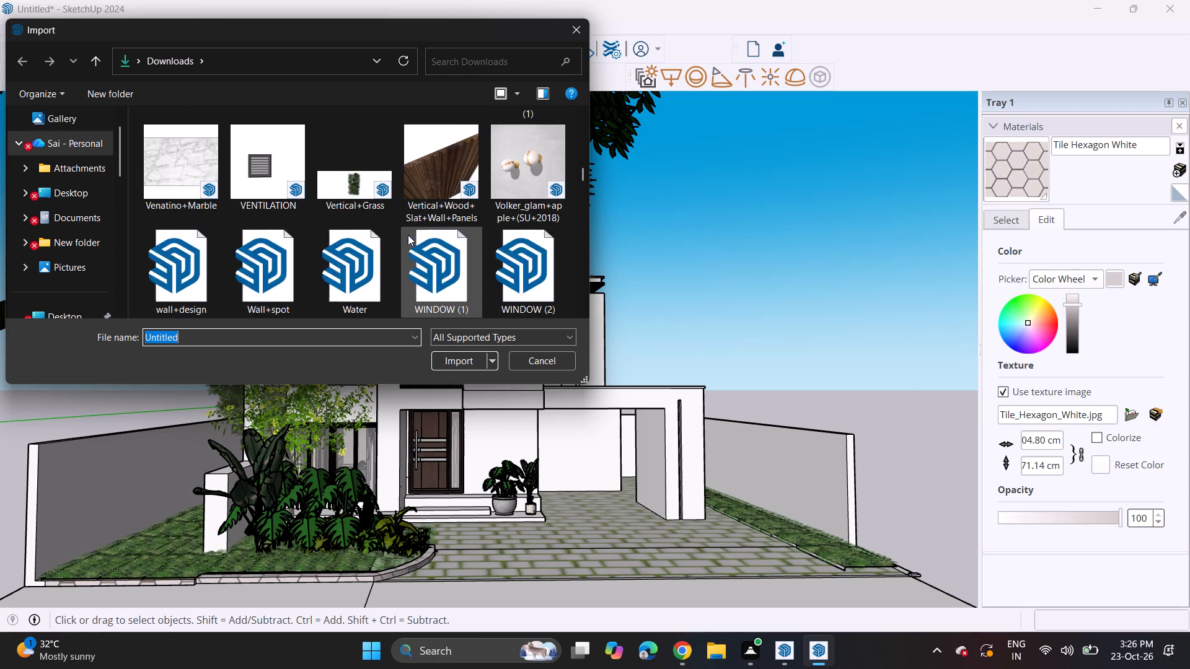
{"action": "scroll", "coordinate": [408, 235], "scroll_direction": "down", "scroll_amount": 8}
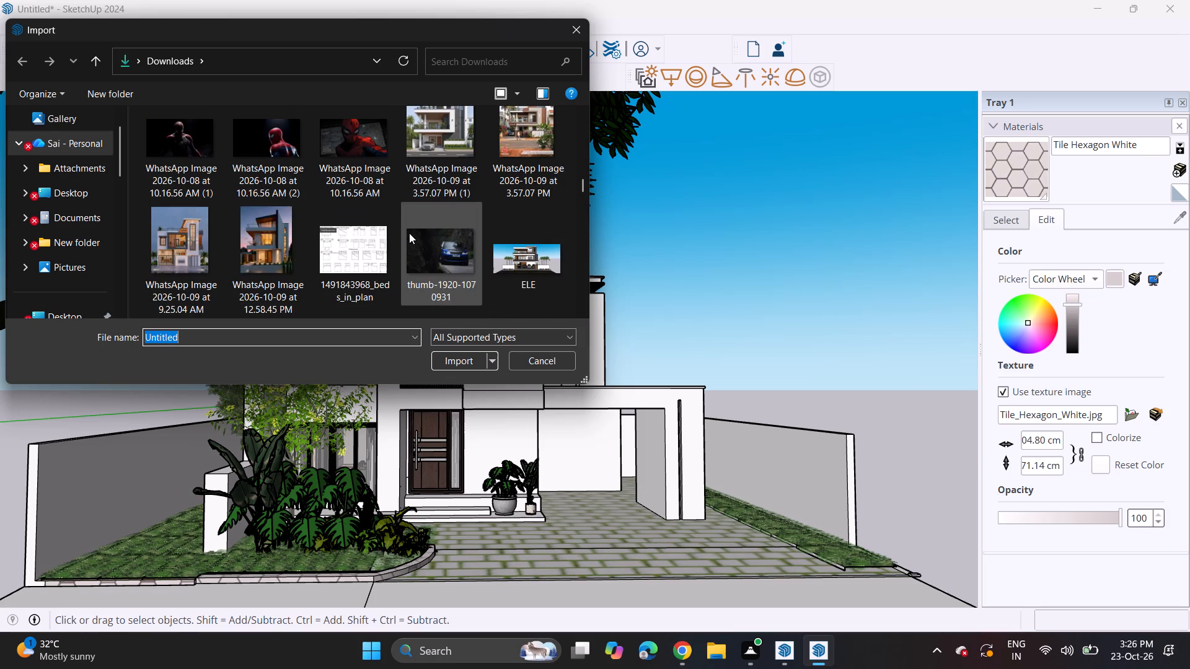
{"action": "scroll", "coordinate": [409, 233], "scroll_direction": "down", "scroll_amount": 5}
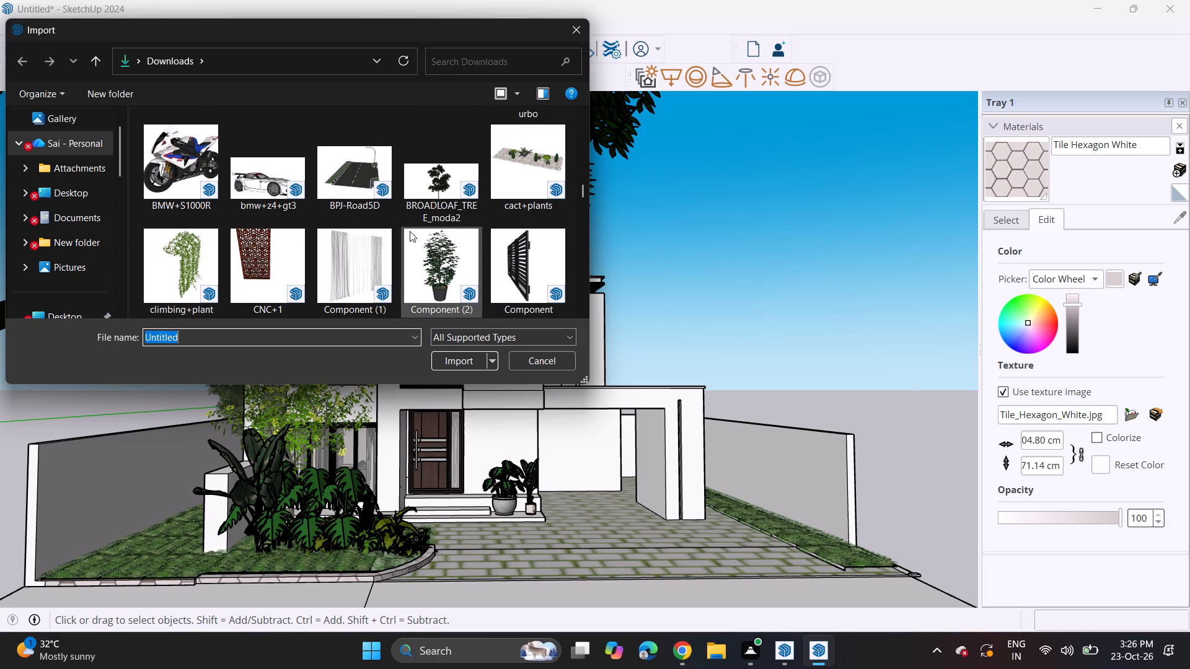
{"action": "scroll", "coordinate": [410, 230], "scroll_direction": "down", "scroll_amount": 7}
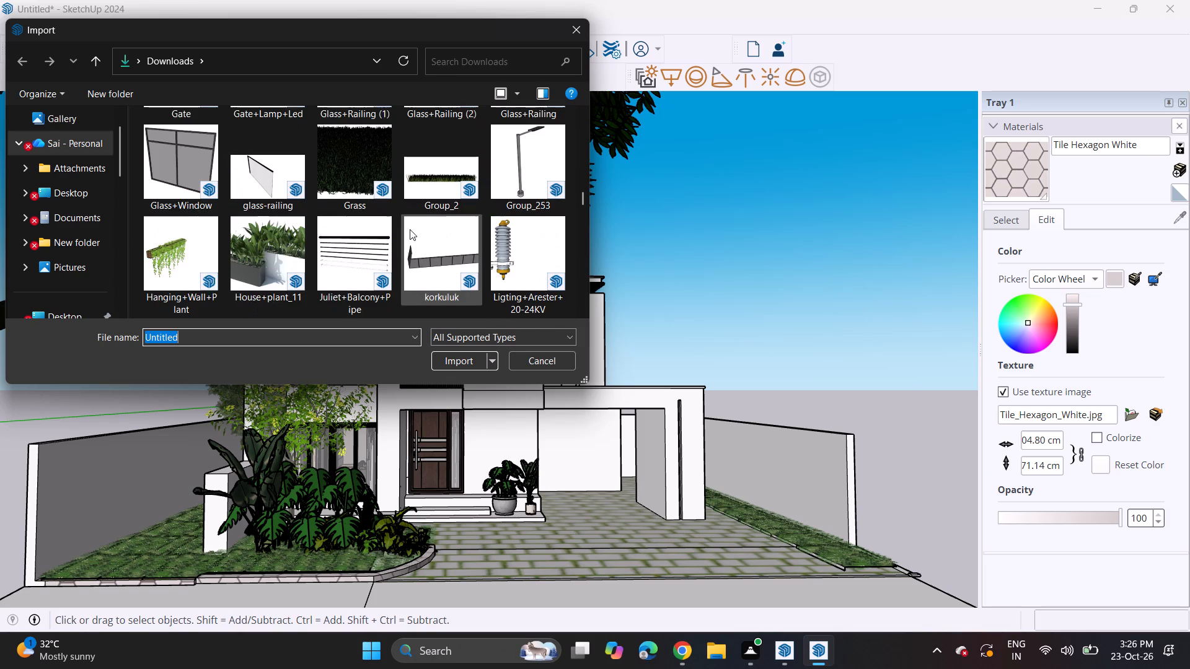
{"action": "scroll", "coordinate": [410, 230], "scroll_direction": "up", "scroll_amount": 2}
{"action": "scroll", "coordinate": [410, 230], "scroll_direction": "down", "scroll_amount": 4}
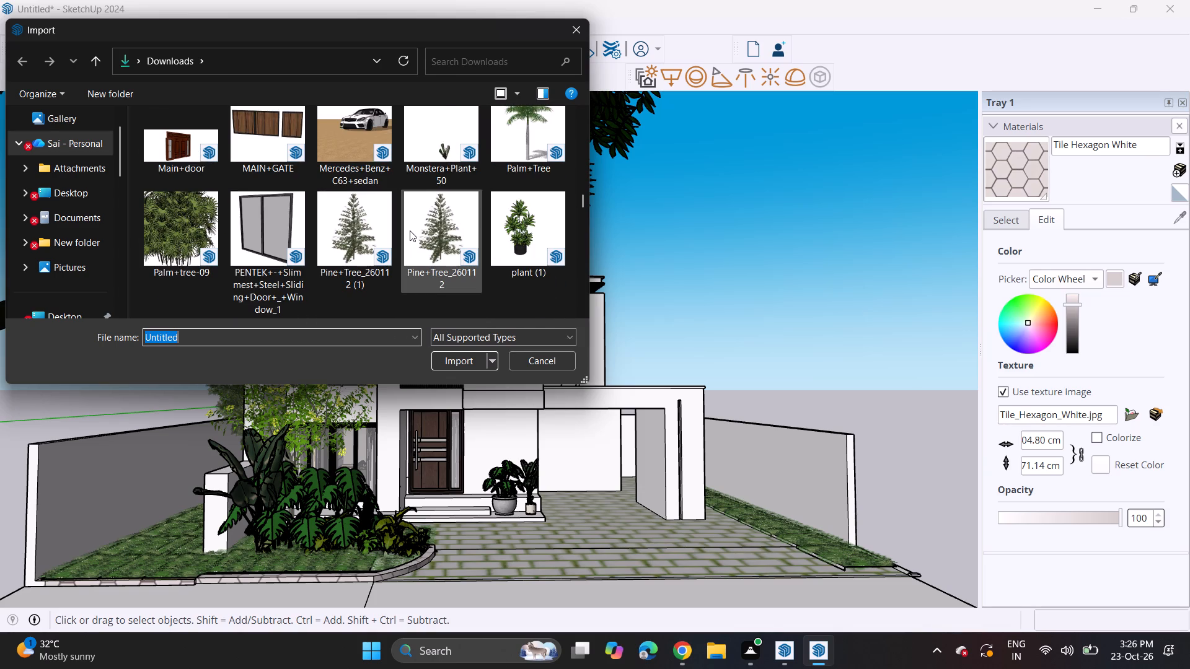
{"action": "scroll", "coordinate": [410, 227], "scroll_direction": "down", "scroll_amount": 1}
{"action": "scroll", "coordinate": [410, 224], "scroll_direction": "up", "scroll_amount": 2}
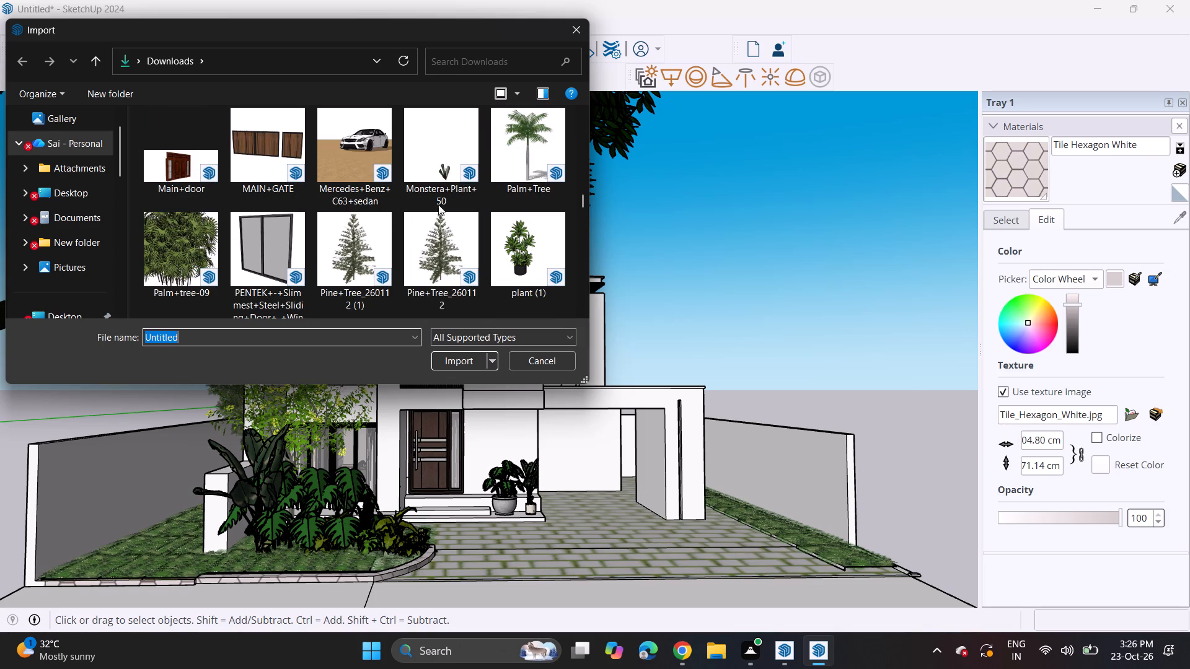
{"action": "left_click", "coordinate": [519, 155]}
{"action": "left_click", "coordinate": [464, 357]}
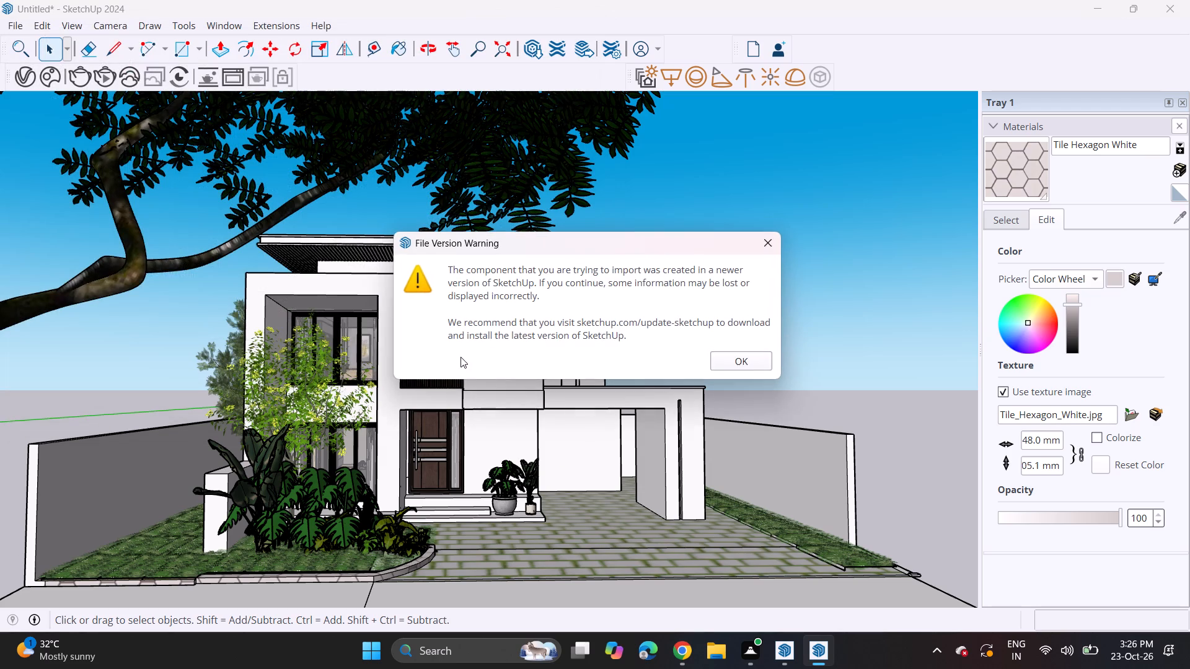
{"action": "left_click", "coordinate": [752, 362]}
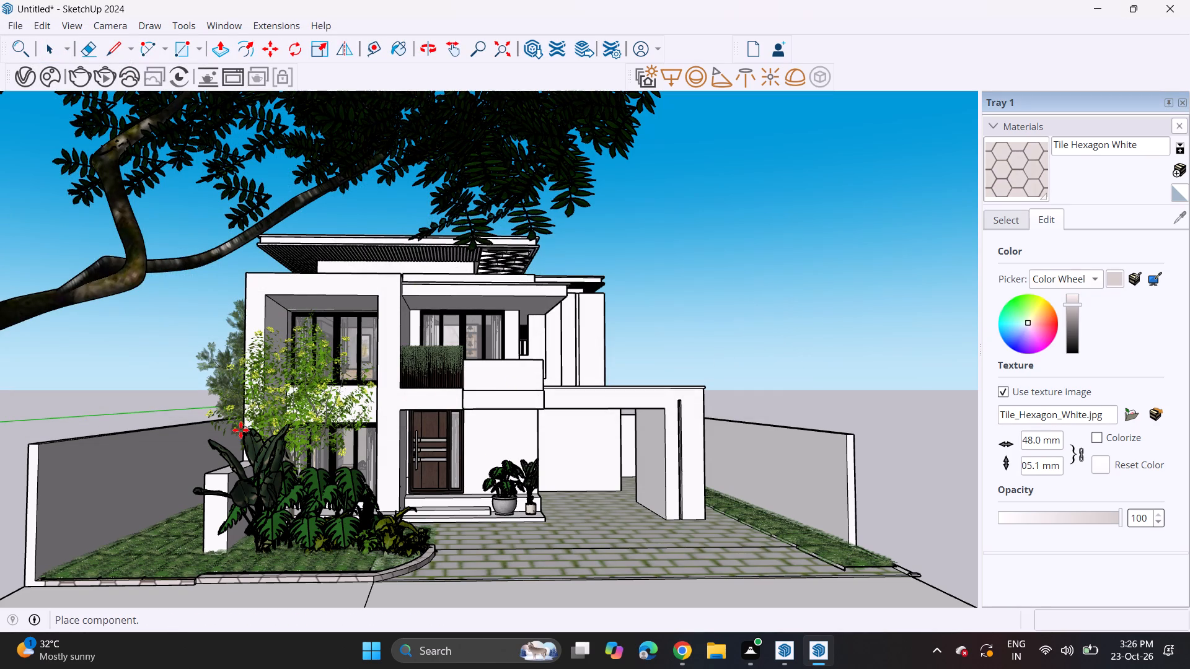
{"action": "left_click", "coordinate": [17, 596]}
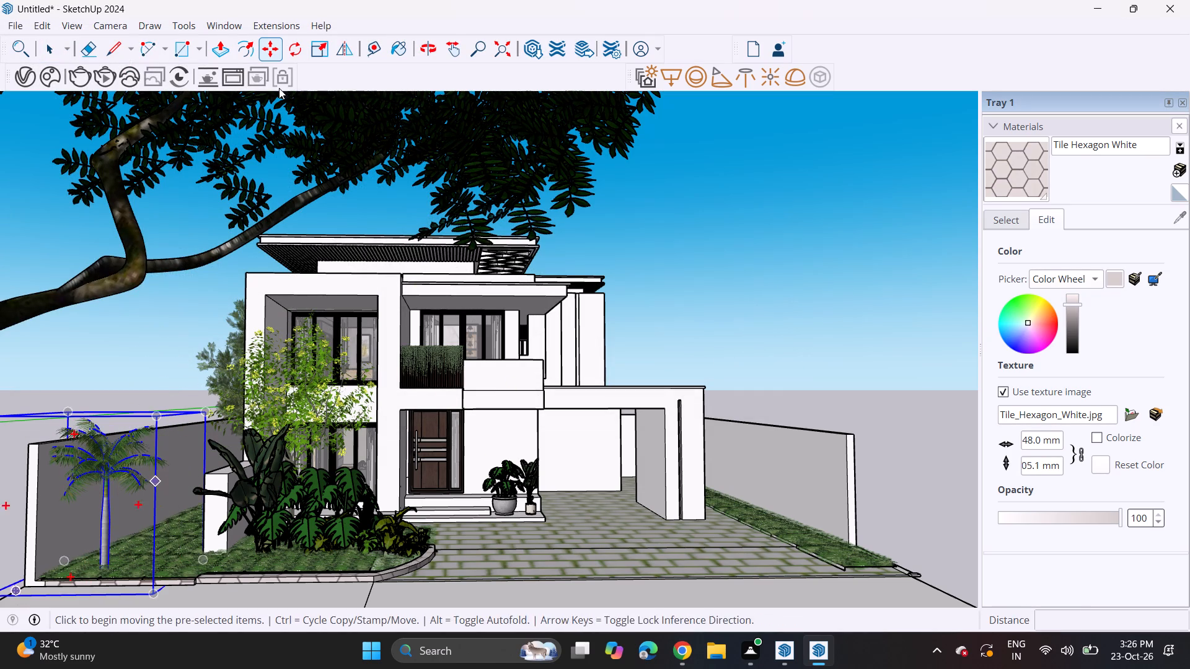
Scale the placed palm tree uniformly from its upper corner by a factor of about 2.23.
{"action": "left_click", "coordinate": [316, 49]}
{"action": "left_click", "coordinate": [162, 413]}
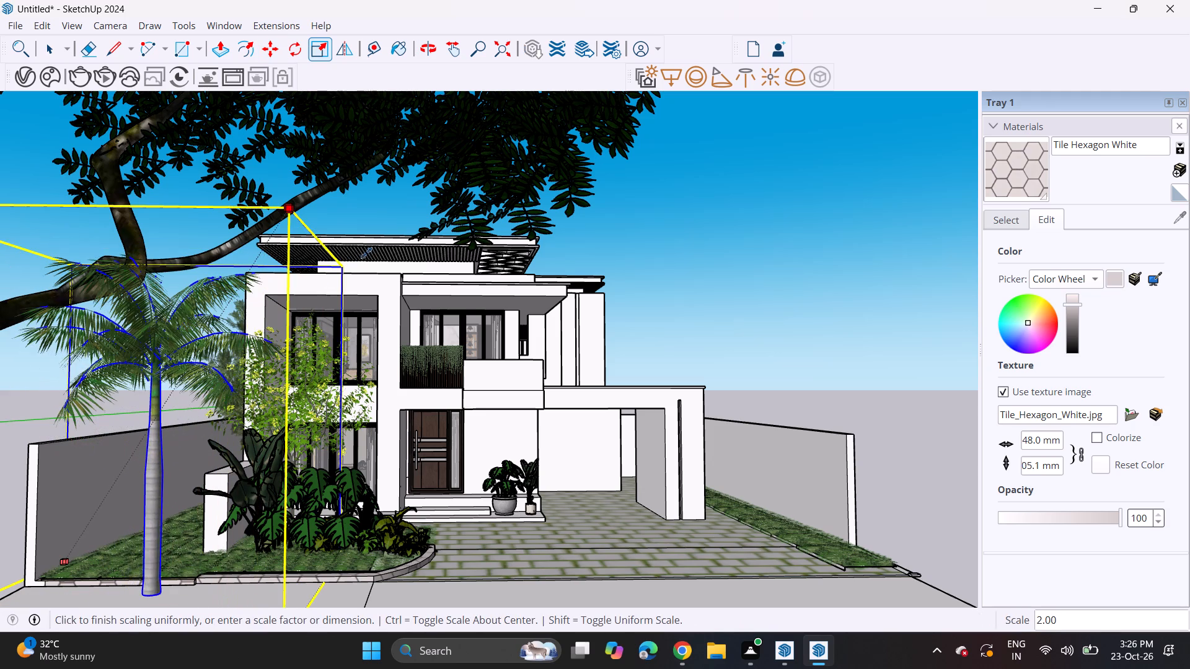
{"action": "left_click", "coordinate": [413, 212]}
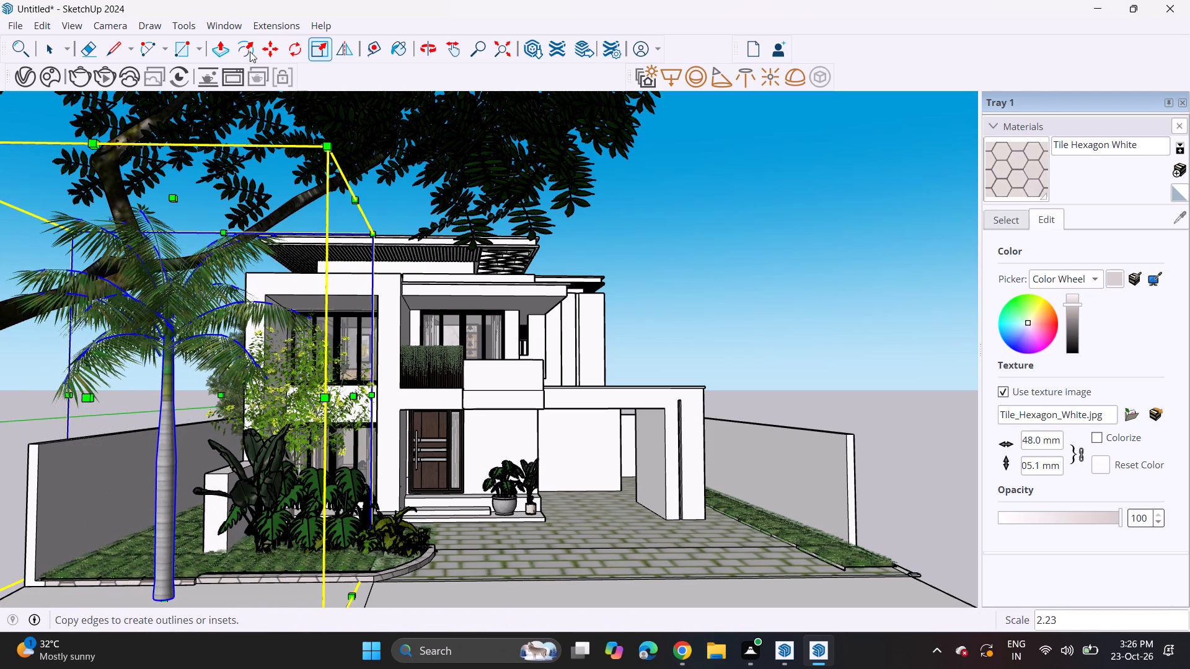
Move the enlarged palm by its trunk base about 7' 3 3/8" onto the front lawn near the boundary wall.
{"action": "left_click", "coordinate": [277, 50]}
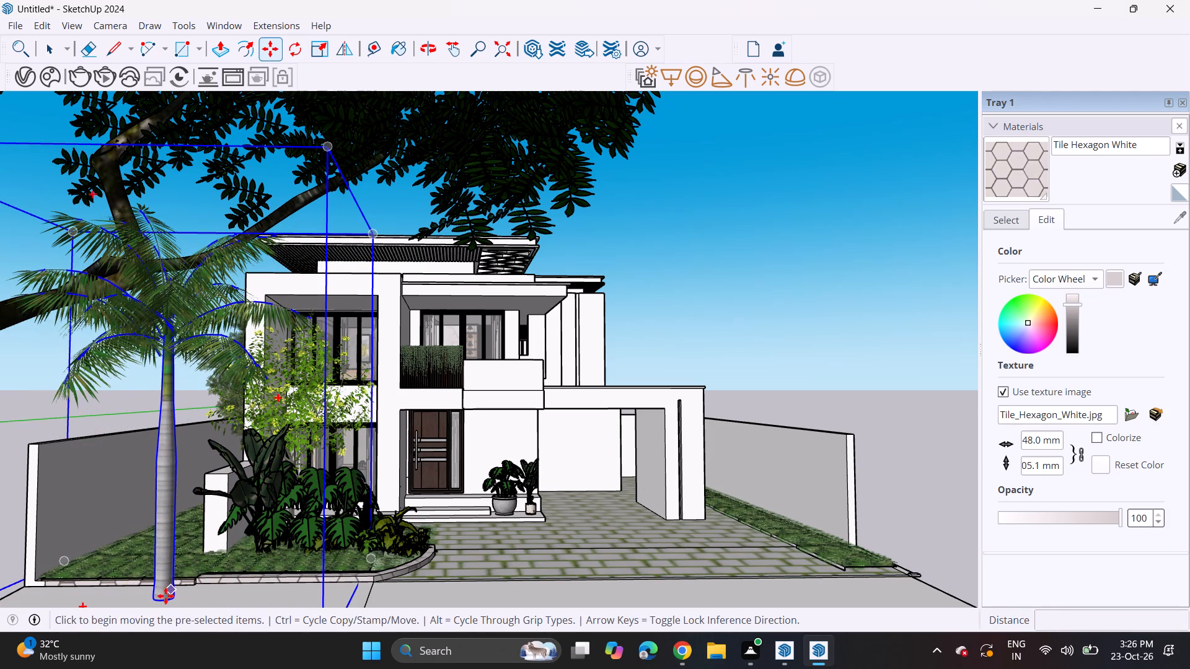
{"action": "left_click", "coordinate": [165, 596]}
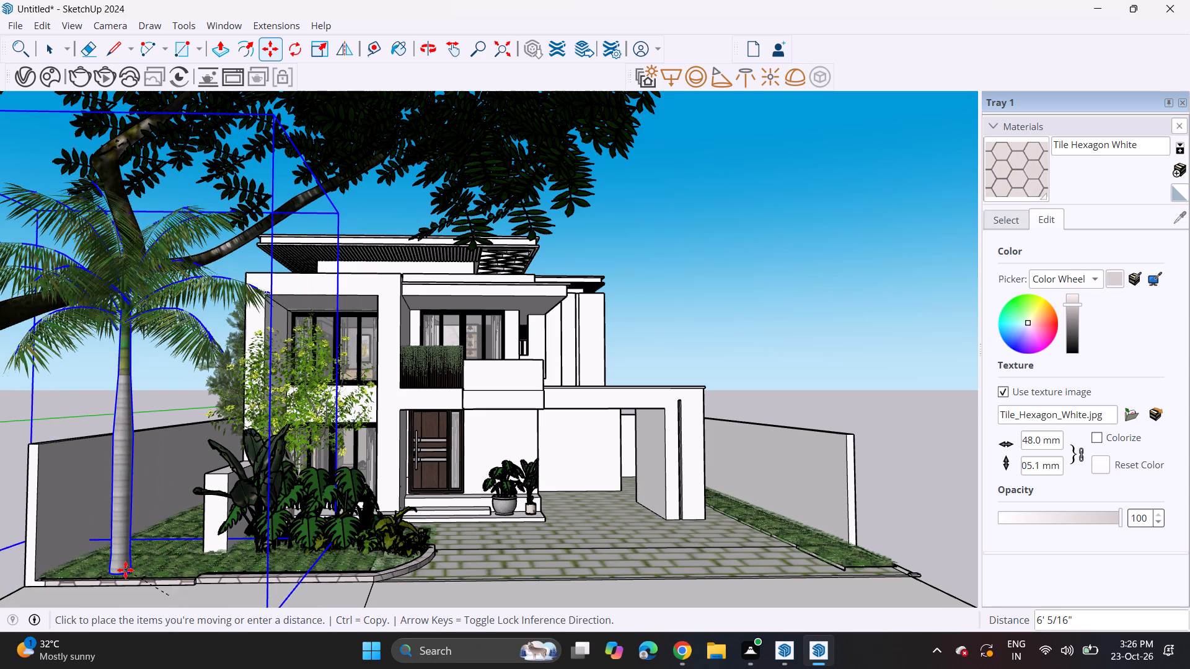
{"action": "left_click", "coordinate": [115, 566]}
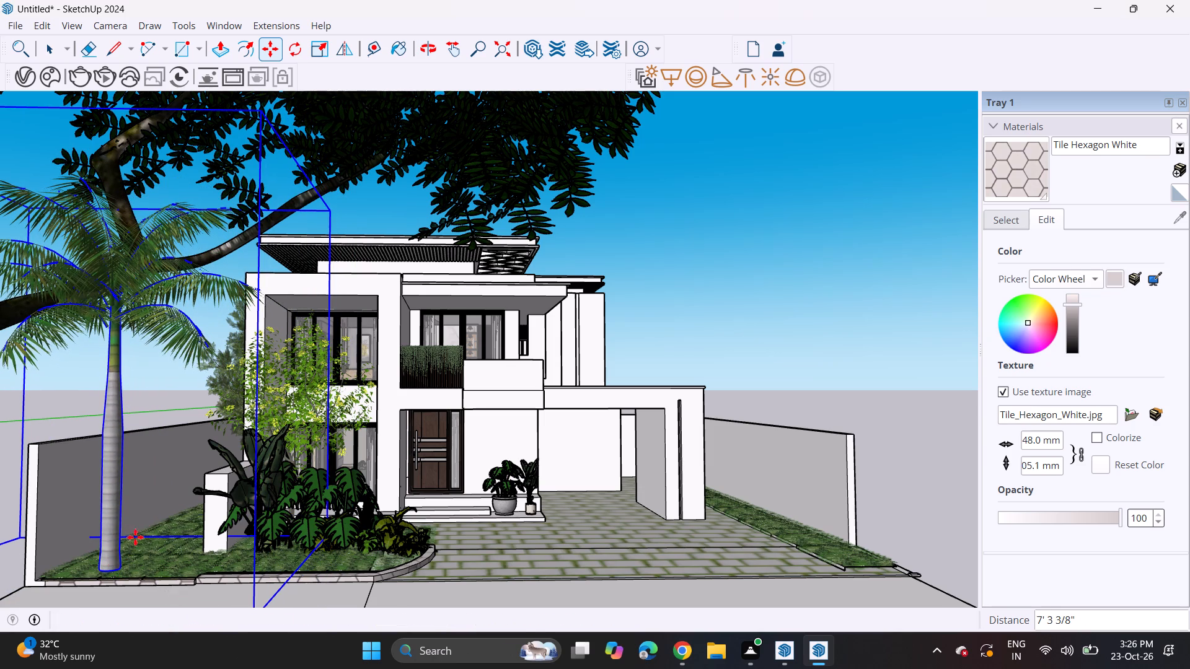
Move the palm from its trunk base back beyond the garden-side boundary wall, beside the house.
{"action": "middle_click_drag", "start_coordinate": [149, 512], "coordinate": [42, 571]}
{"action": "scroll", "coordinate": [98, 560], "scroll_direction": "up", "scroll_amount": 1}
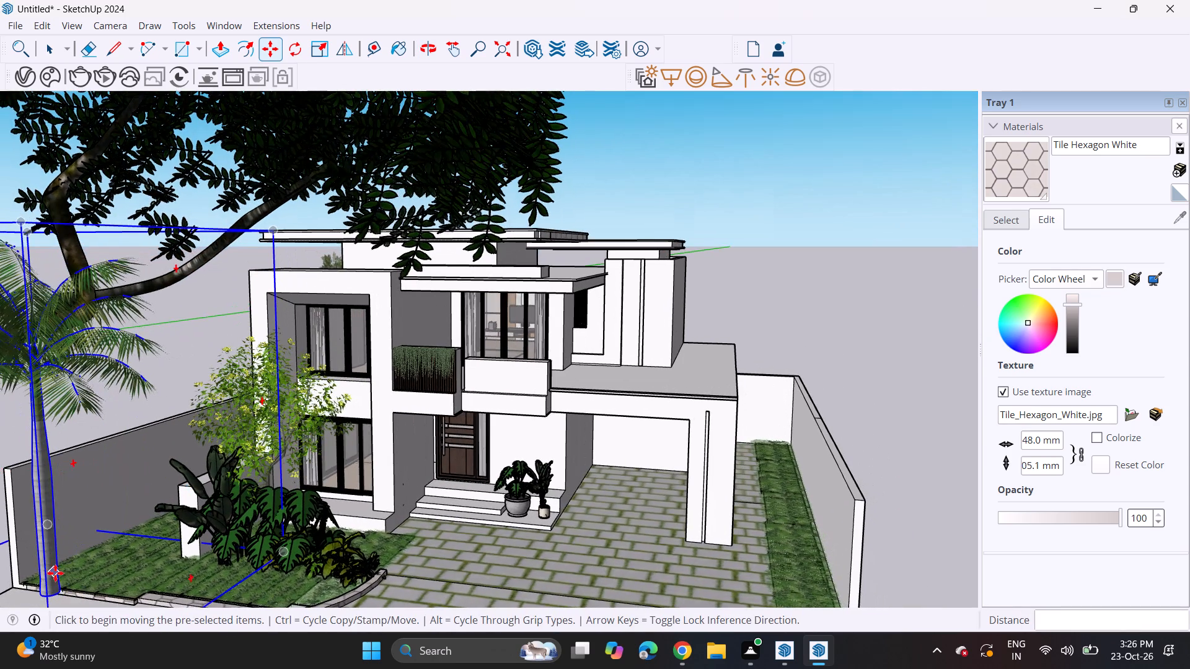
{"action": "left_click", "coordinate": [55, 573]}
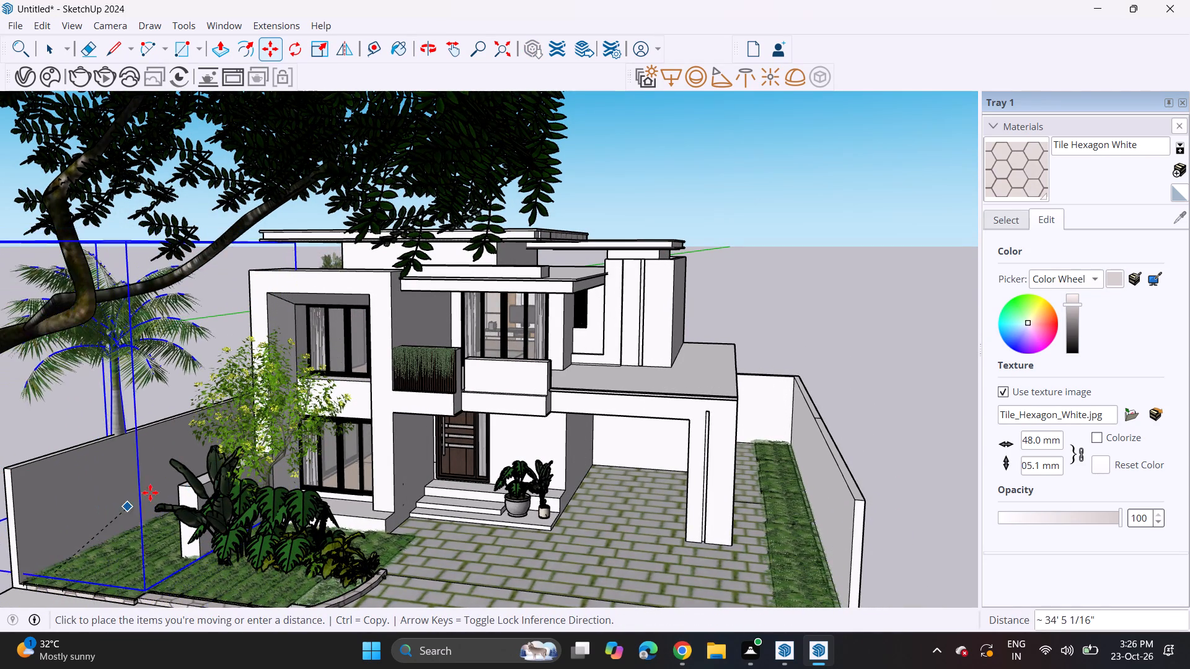
{"action": "left_click", "coordinate": [163, 495]}
Copy the palm tree across the house to just outside the driveway-side boundary wall.
{"action": "middle_click_drag", "start_coordinate": [113, 489], "coordinate": [224, 427]}
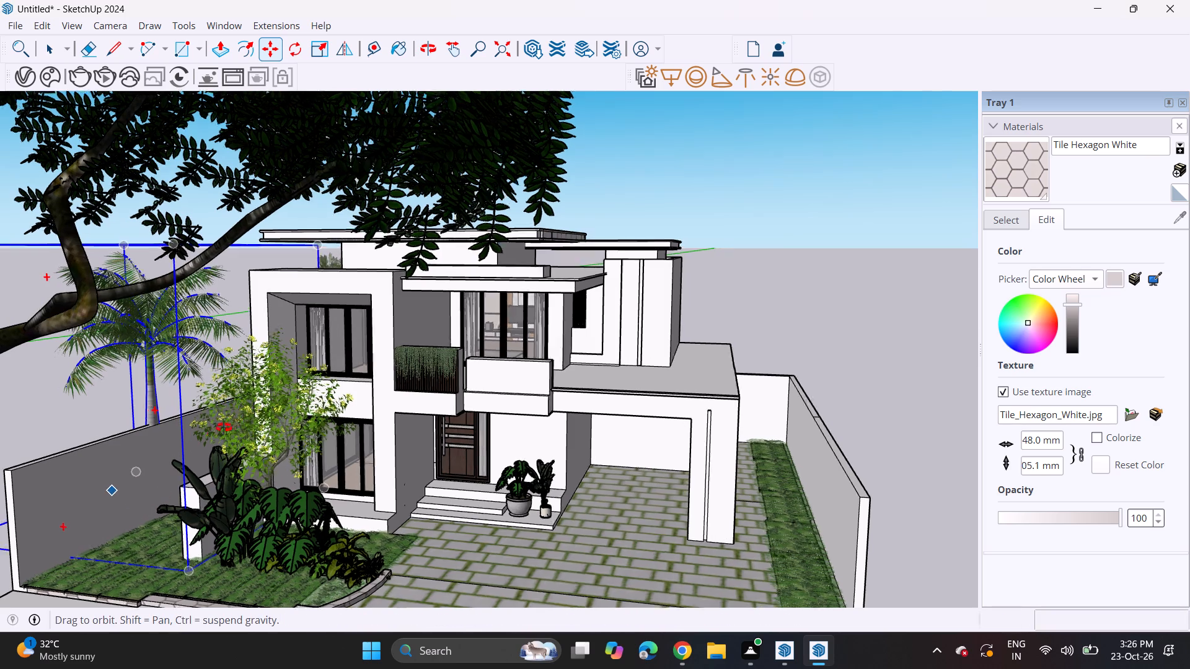
{"action": "middle_click_drag", "start_coordinate": [224, 427], "coordinate": [229, 453]}
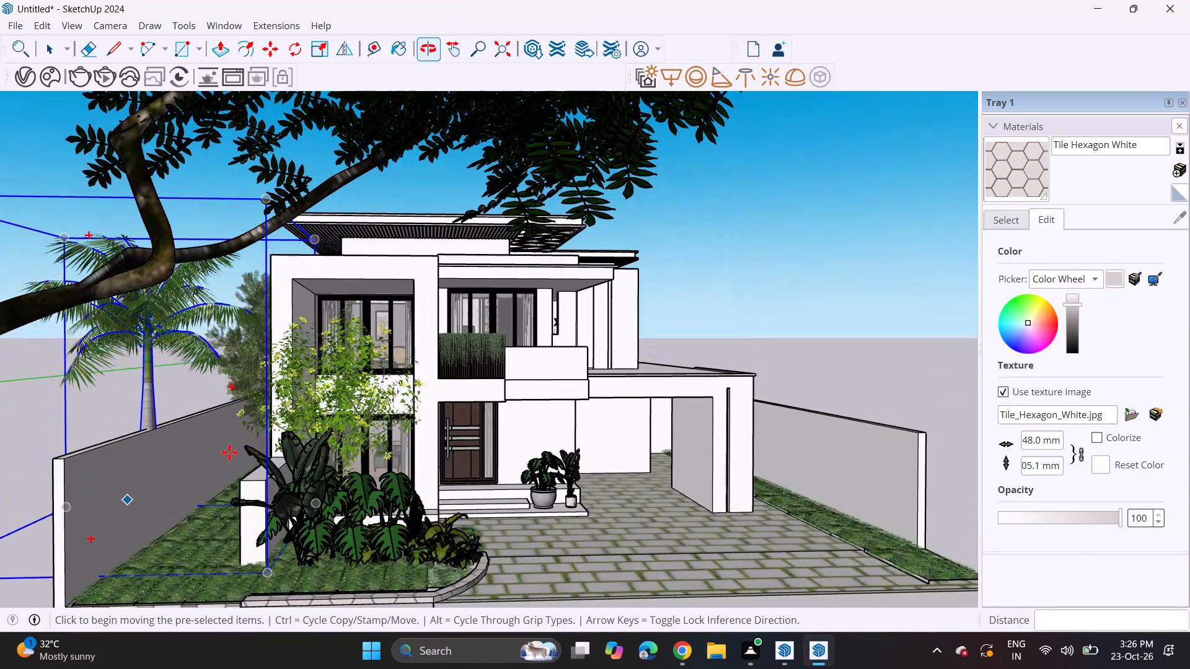
{"action": "middle_click_drag", "start_coordinate": [444, 408], "coordinate": [410, 395]}
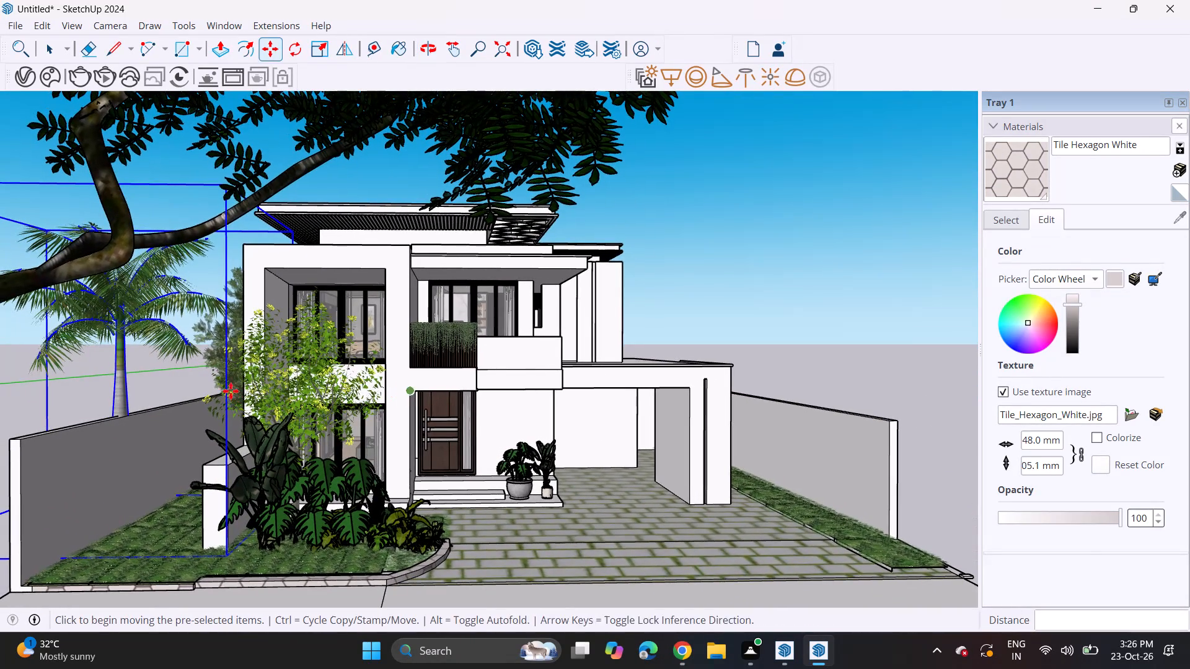
{"action": "left_click", "coordinate": [123, 375]}
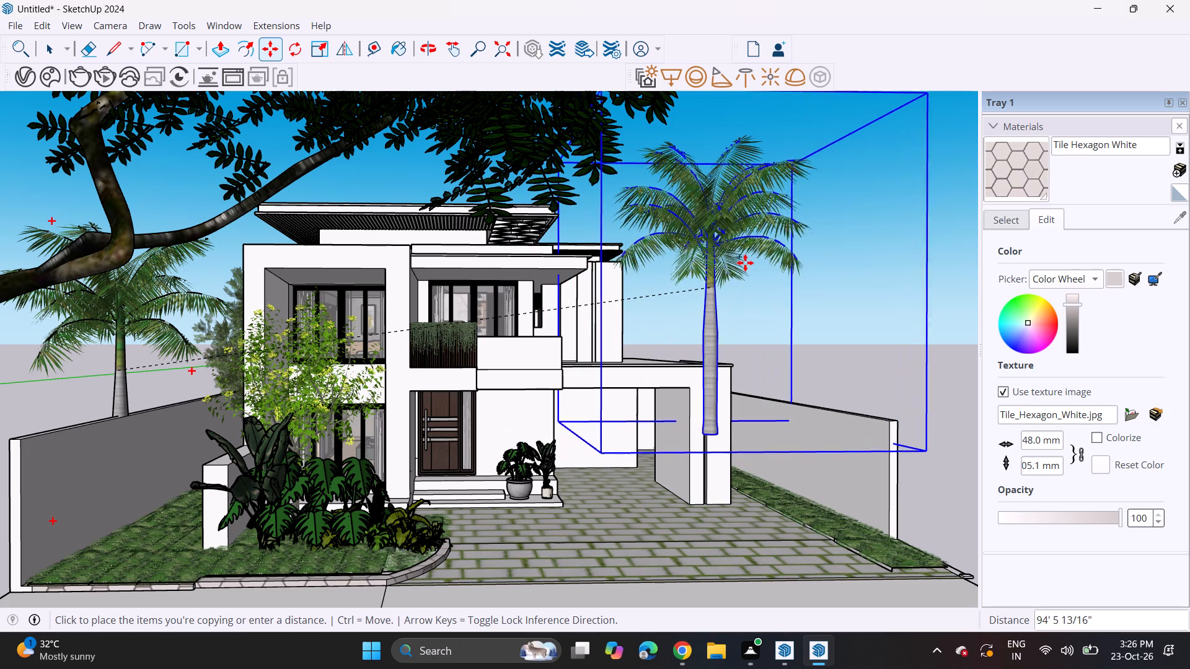
{"action": "middle_click_drag", "start_coordinate": [739, 263], "coordinate": [503, 350]}
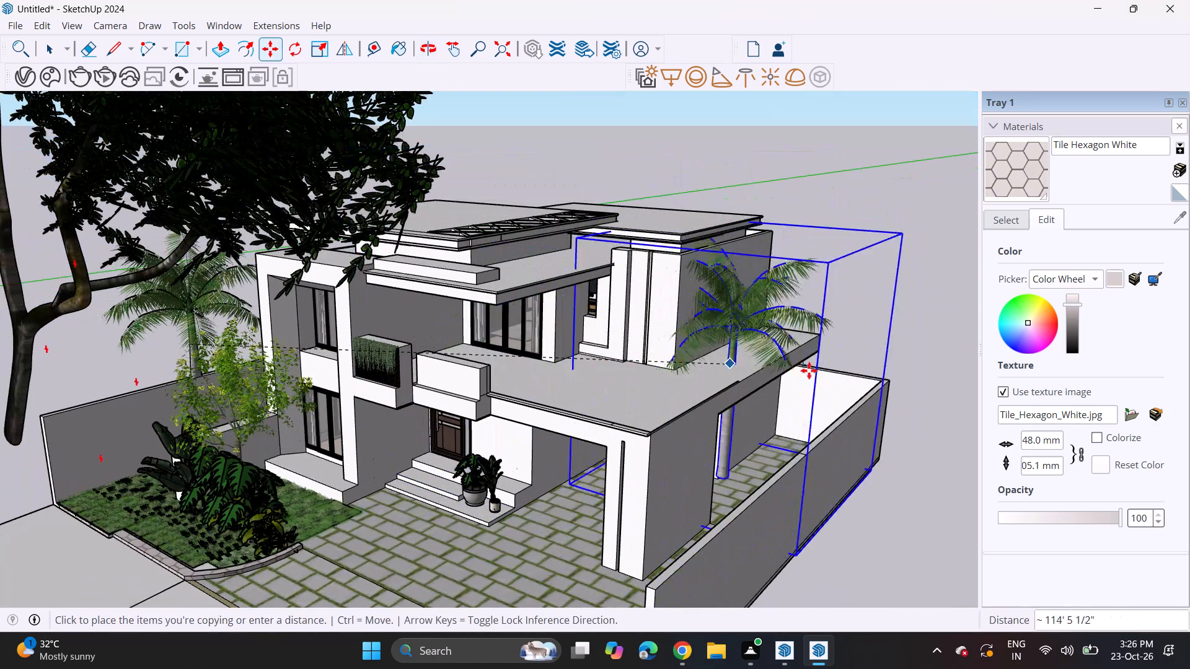
{"action": "left_click", "coordinate": [901, 378]}
Examine the two palms framing the house from the front, near and far, with the copied palm deselected.
{"action": "scroll", "coordinate": [443, 410], "scroll_direction": "up", "scroll_amount": 1}
{"action": "middle_click_drag", "start_coordinate": [445, 410], "coordinate": [474, 402]}
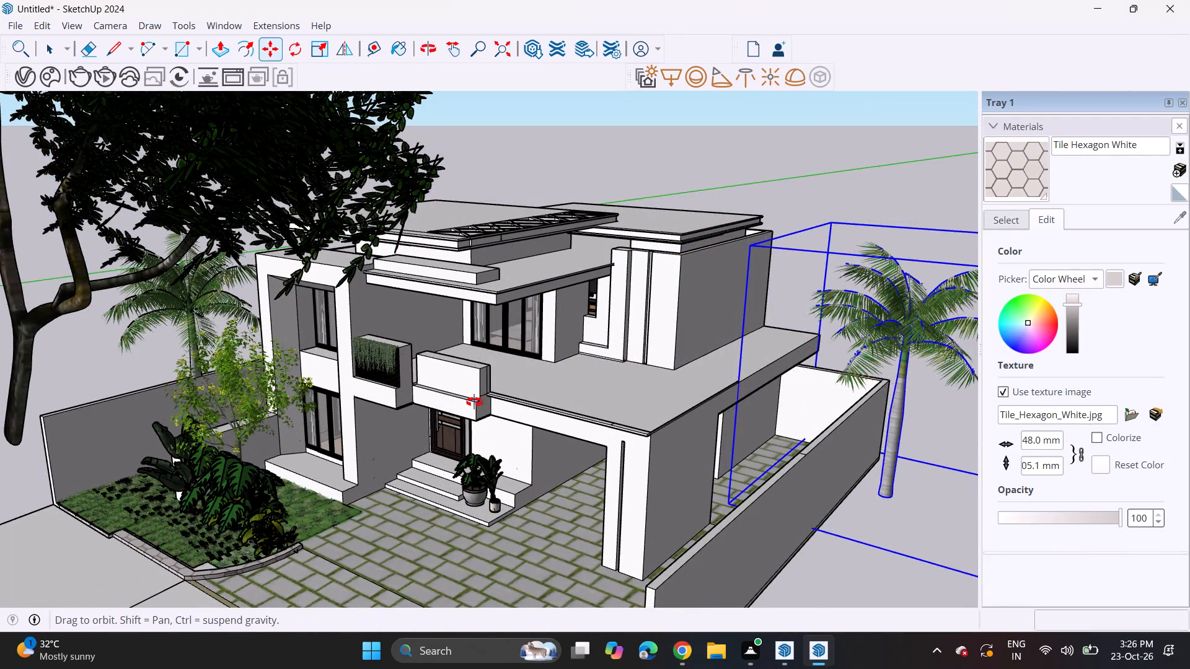
{"action": "middle_click_drag", "start_coordinate": [474, 402], "coordinate": [671, 330]}
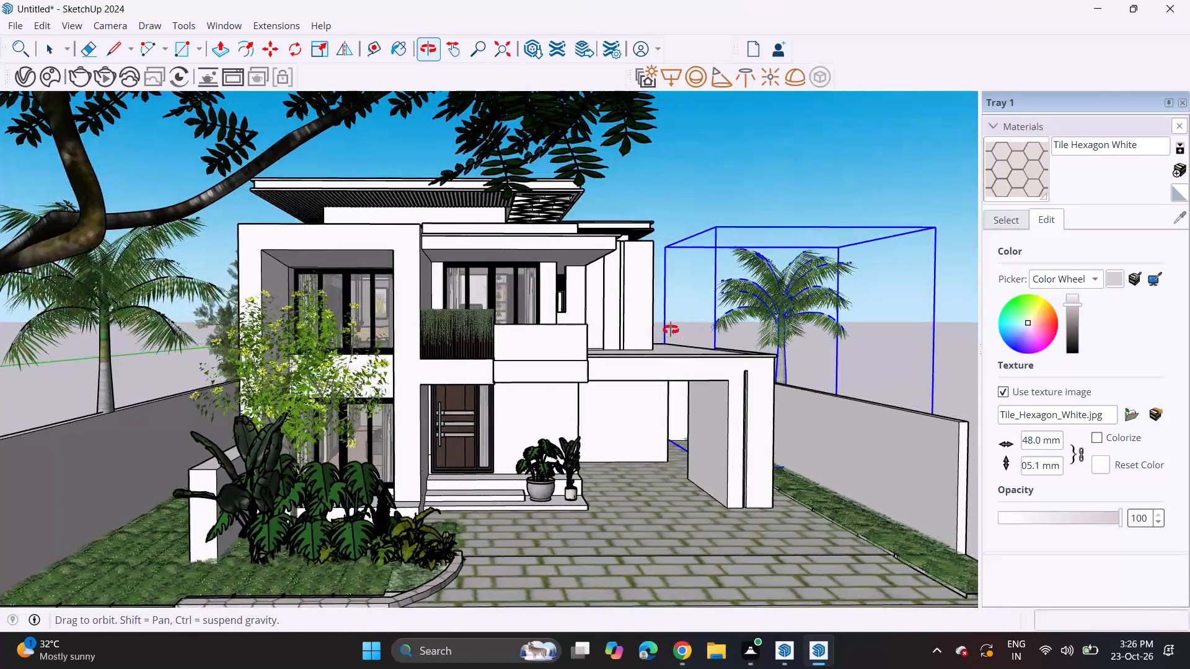
{"action": "middle_click_drag", "start_coordinate": [671, 330], "coordinate": [676, 323]}
{"action": "scroll", "coordinate": [677, 328], "scroll_direction": "down", "scroll_amount": 2}
{"action": "scroll", "coordinate": [671, 330], "scroll_direction": "up", "scroll_amount": 3}
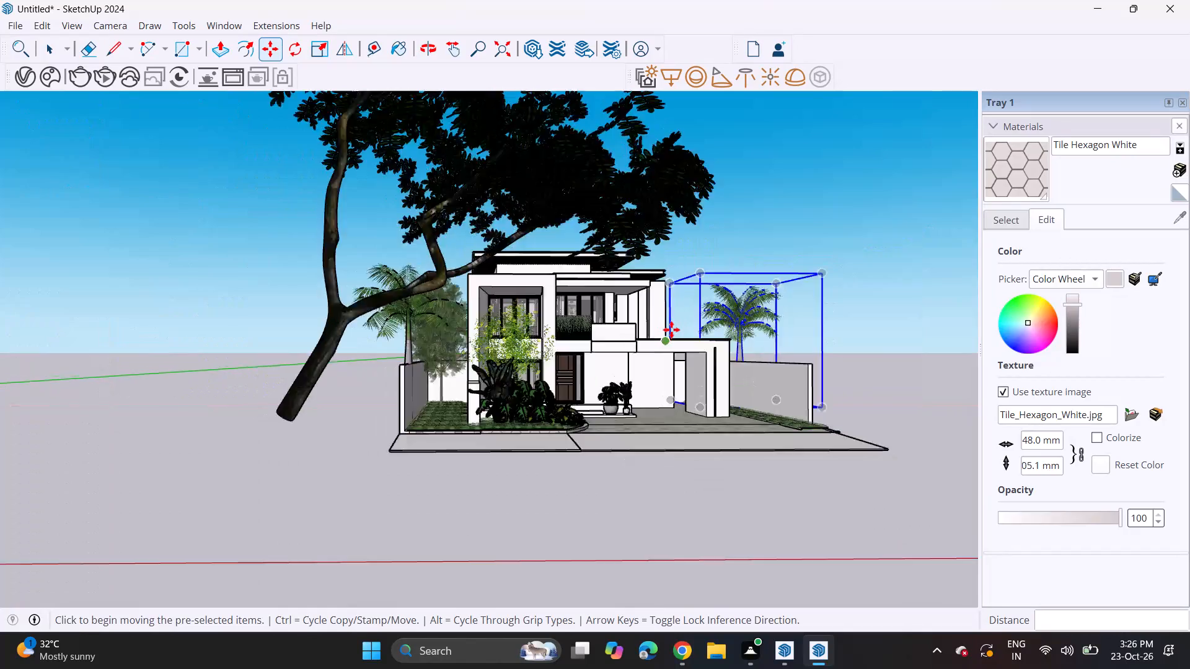
{"action": "scroll", "coordinate": [668, 325], "scroll_direction": "down", "scroll_amount": 2}
{"action": "middle_click_drag", "start_coordinate": [664, 324], "coordinate": [636, 325]}
{"action": "key", "text": "space"}
{"action": "left_click", "coordinate": [727, 238]}
{"action": "scroll", "coordinate": [668, 296], "scroll_direction": "up", "scroll_amount": 2}
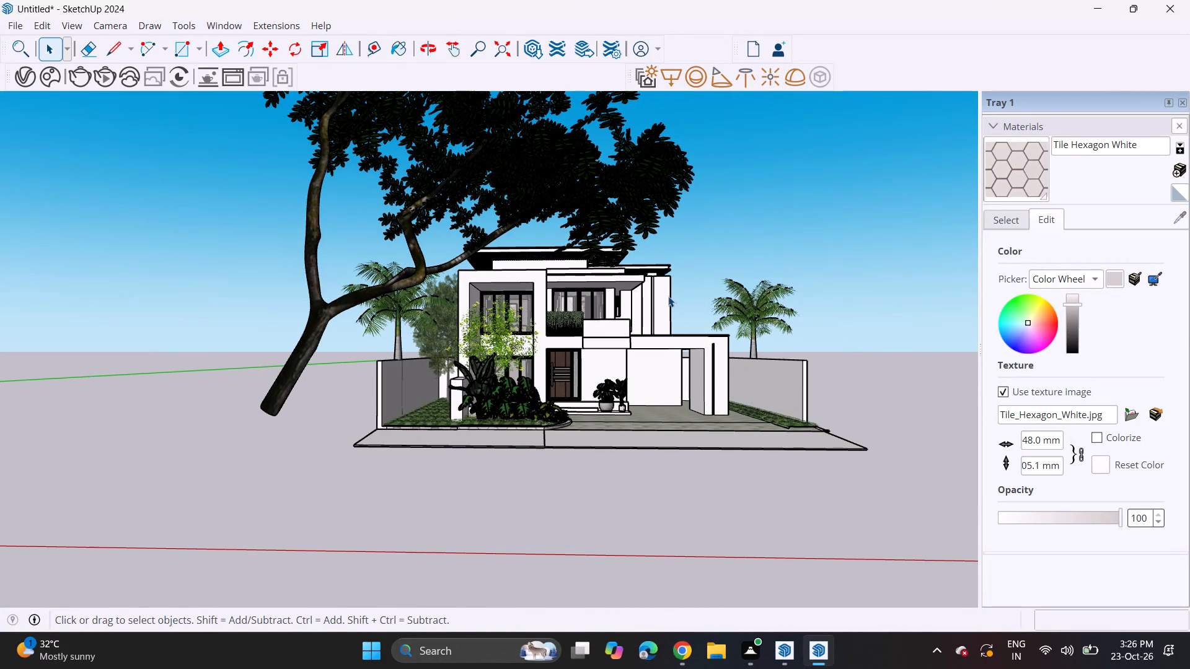
{"action": "scroll", "coordinate": [668, 296], "scroll_direction": "up", "scroll_amount": 3}
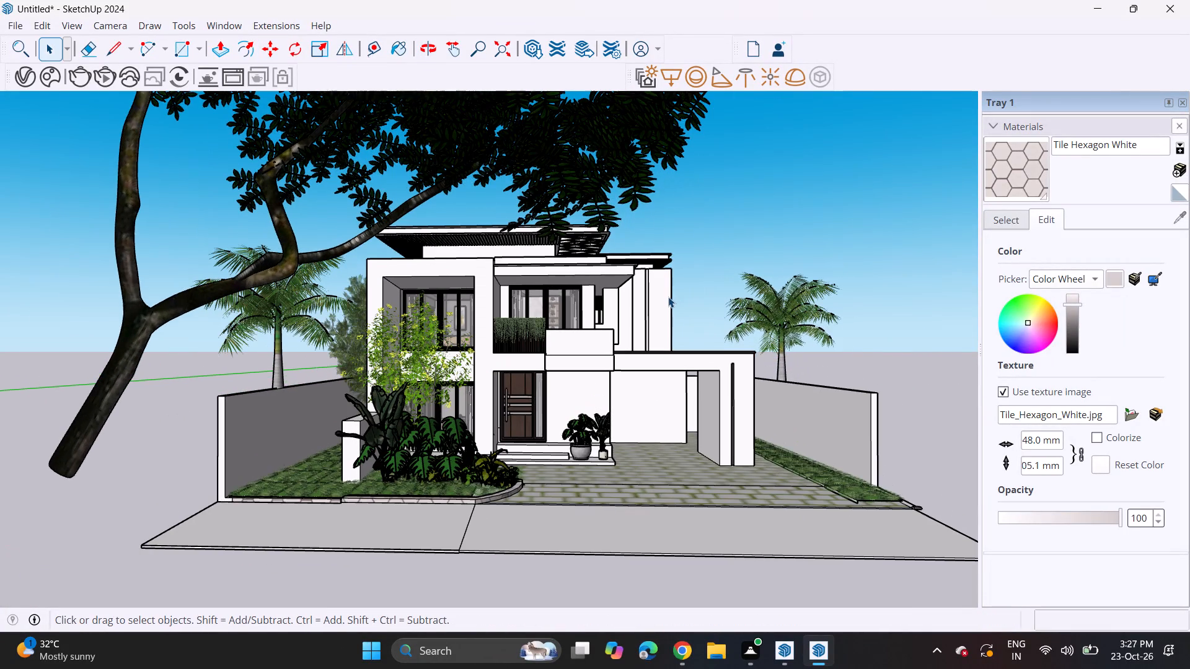
{"action": "scroll", "coordinate": [668, 297], "scroll_direction": "up", "scroll_amount": 1}
Import the Dio+za+autoput+-+nadvožnjak road model from Downloads and place it on the paving strip in front of the driveway.
{"action": "left_click", "coordinate": [12, 27]}
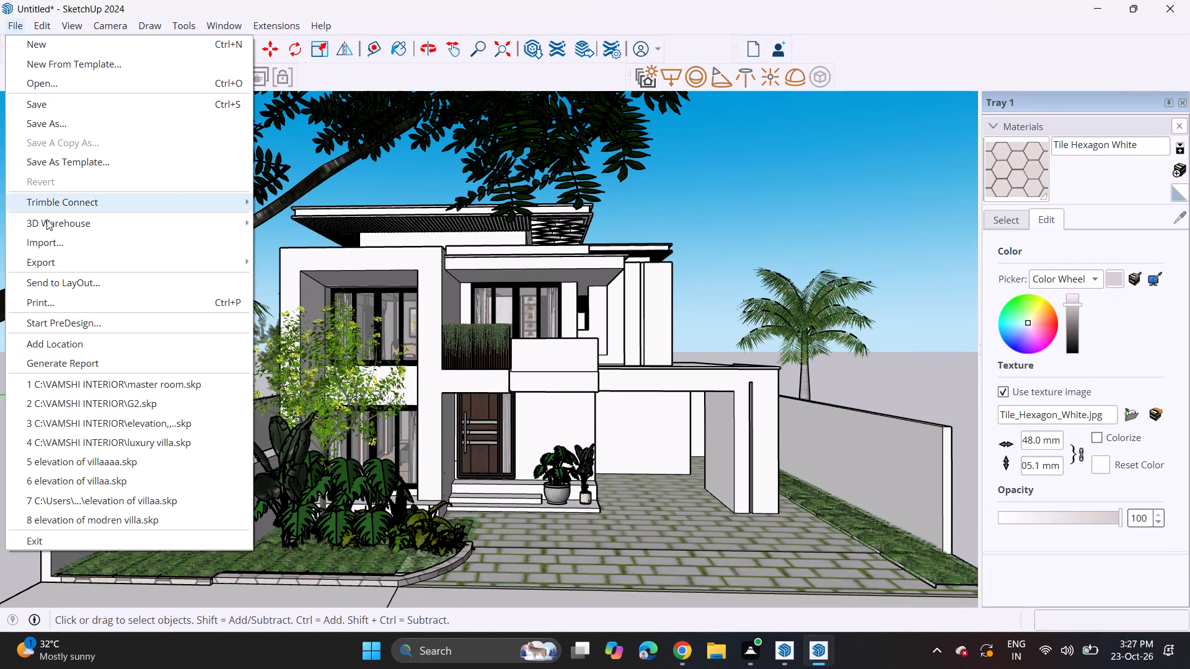
{"action": "left_click", "coordinate": [53, 234]}
{"action": "scroll", "coordinate": [376, 196], "scroll_direction": "down", "scroll_amount": 4}
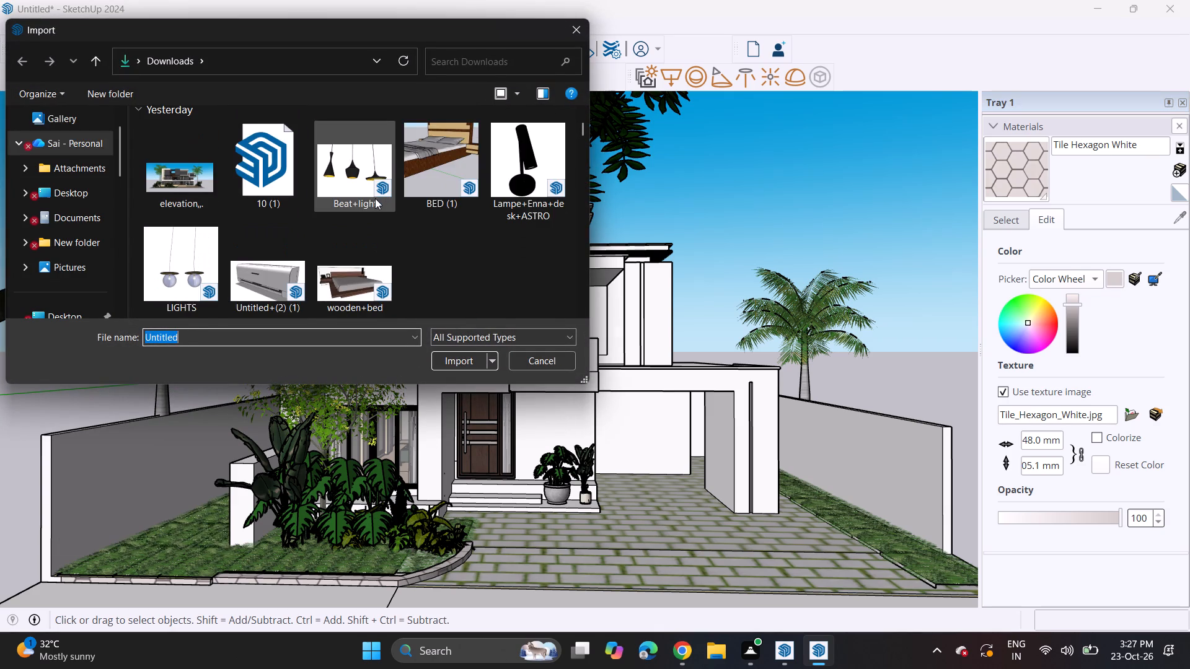
{"action": "scroll", "coordinate": [368, 196], "scroll_direction": "down", "scroll_amount": 3}
{"action": "scroll", "coordinate": [365, 191], "scroll_direction": "up", "scroll_amount": 11}
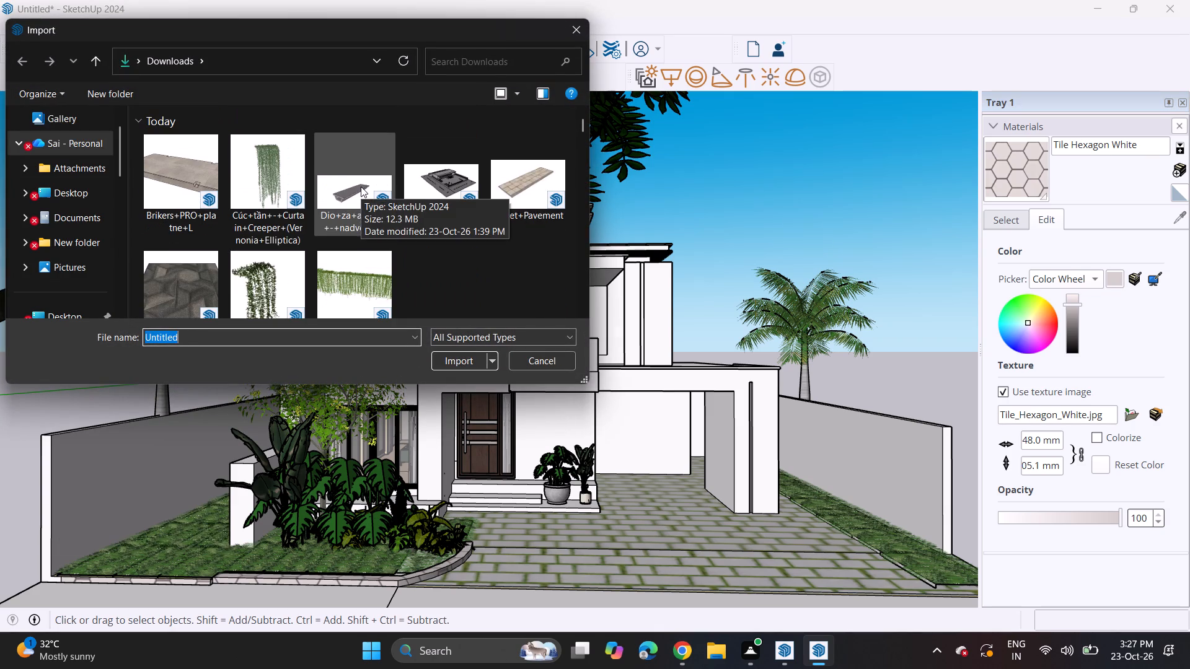
{"action": "left_click", "coordinate": [331, 177]}
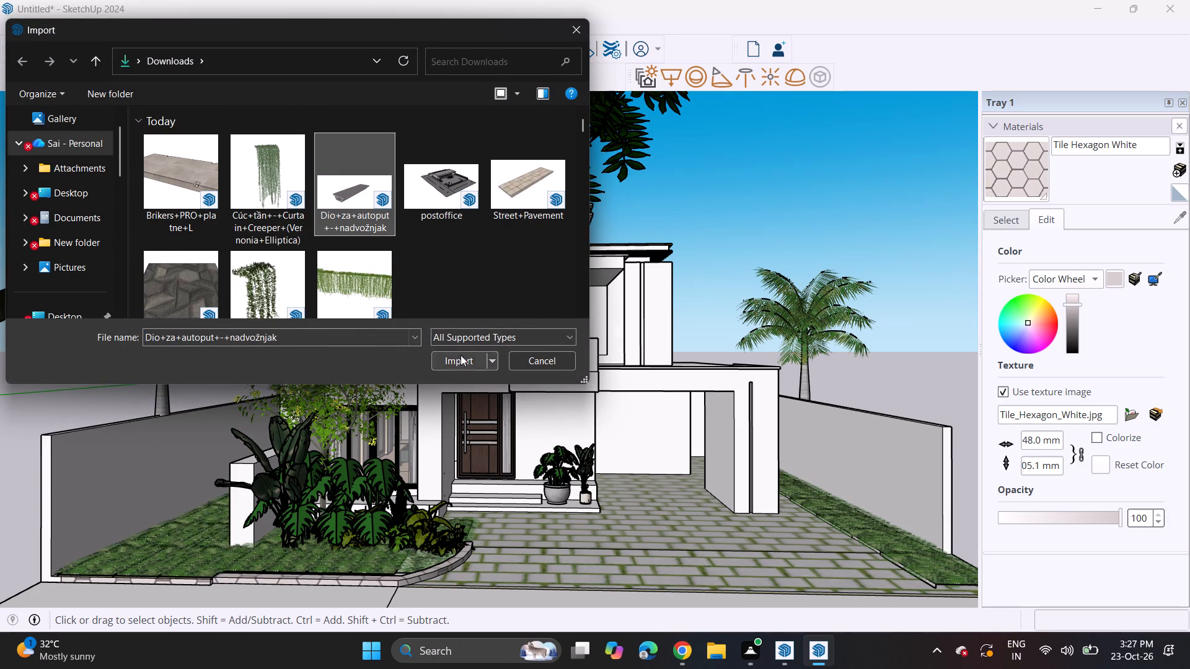
{"action": "left_click", "coordinate": [461, 355]}
{"action": "left_click", "coordinate": [750, 367]}
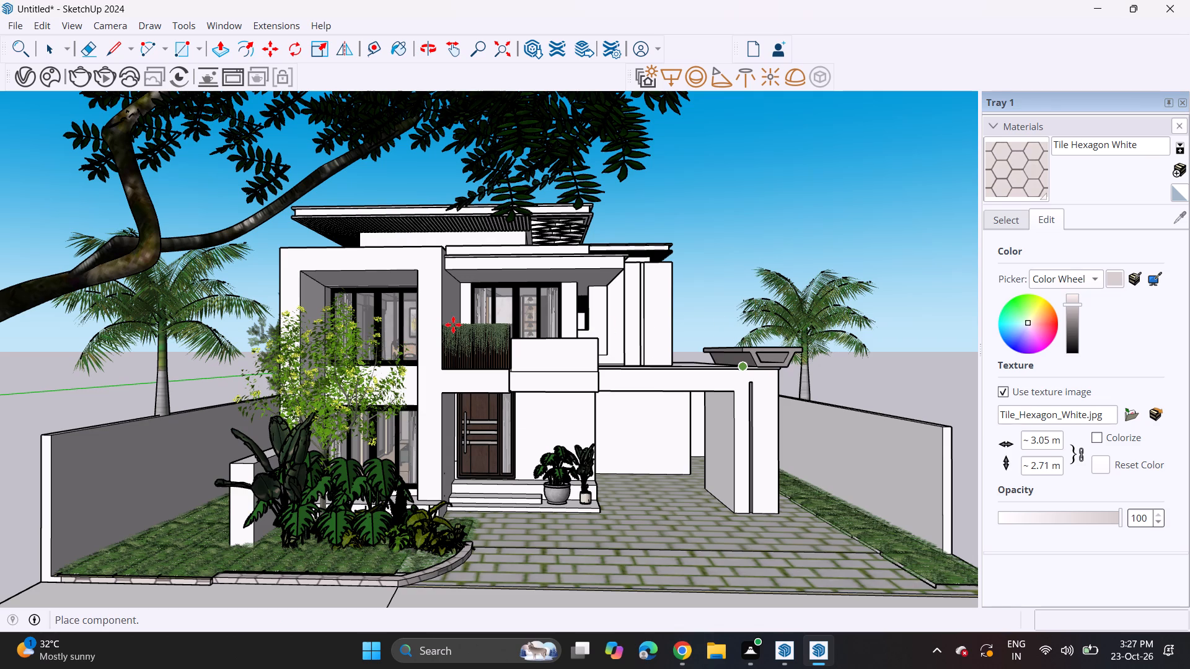
{"action": "scroll", "coordinate": [484, 307], "scroll_direction": "down", "scroll_amount": 6}
{"action": "scroll", "coordinate": [484, 307], "scroll_direction": "up", "scroll_amount": 1}
{"action": "scroll", "coordinate": [484, 307], "scroll_direction": "down", "scroll_amount": 13}
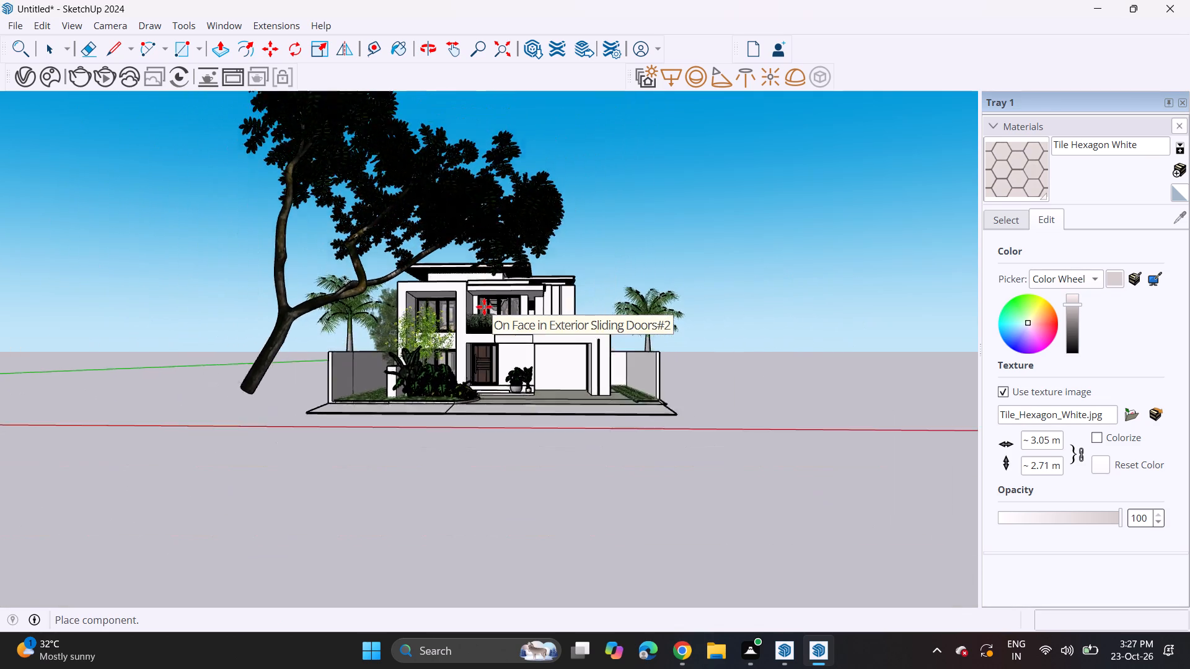
{"action": "scroll", "coordinate": [484, 307], "scroll_direction": "down", "scroll_amount": 2}
{"action": "scroll", "coordinate": [490, 312], "scroll_direction": "up", "scroll_amount": 1}
{"action": "middle_click_drag", "start_coordinate": [490, 312], "coordinate": [486, 453]}
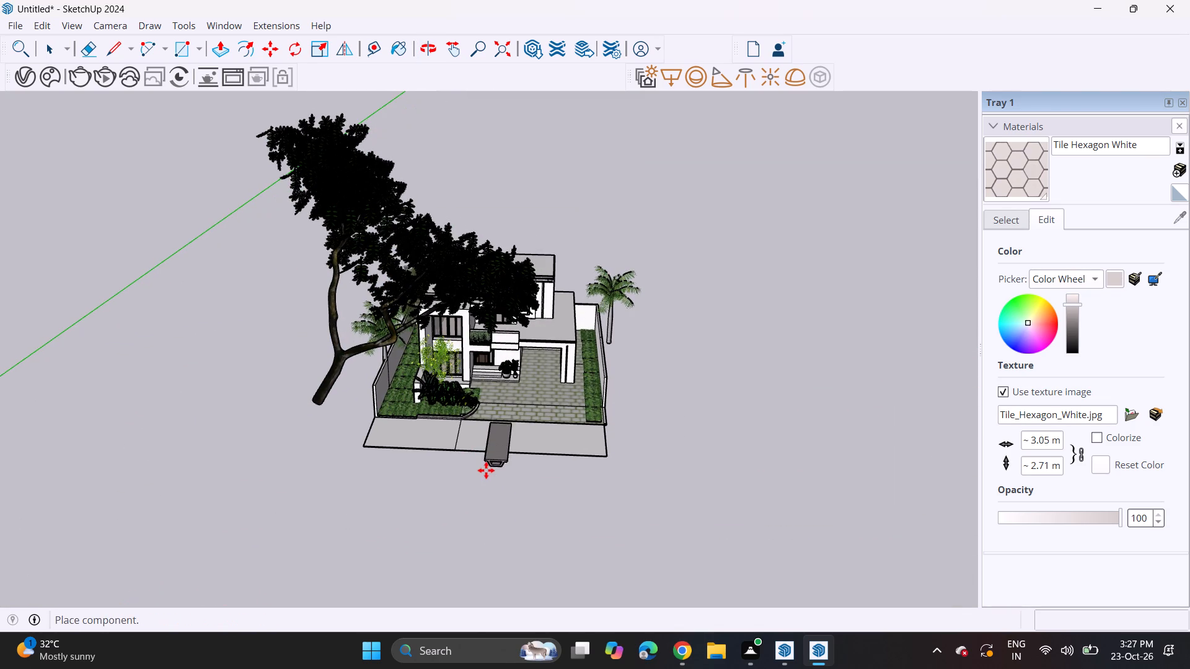
{"action": "left_click", "coordinate": [486, 470]}
Rotate the imported road segment 90 degrees about the vertical axis so it runs parallel to the house frontage.
{"action": "left_click", "coordinate": [301, 56]}
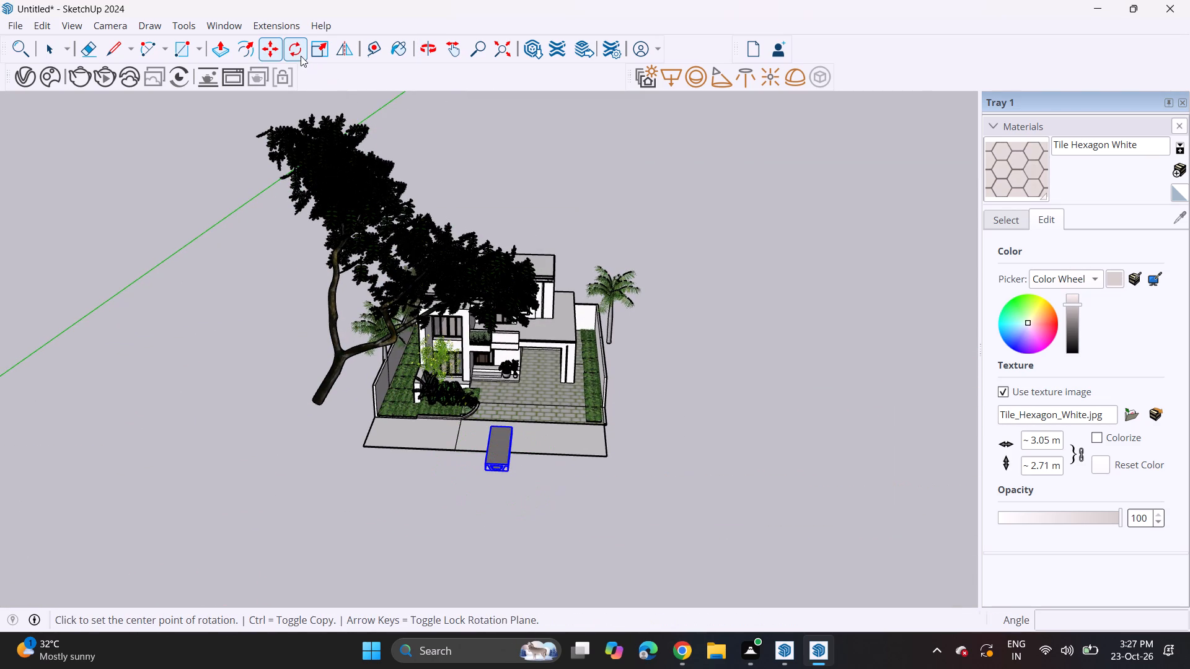
{"action": "left_click", "coordinate": [648, 454]}
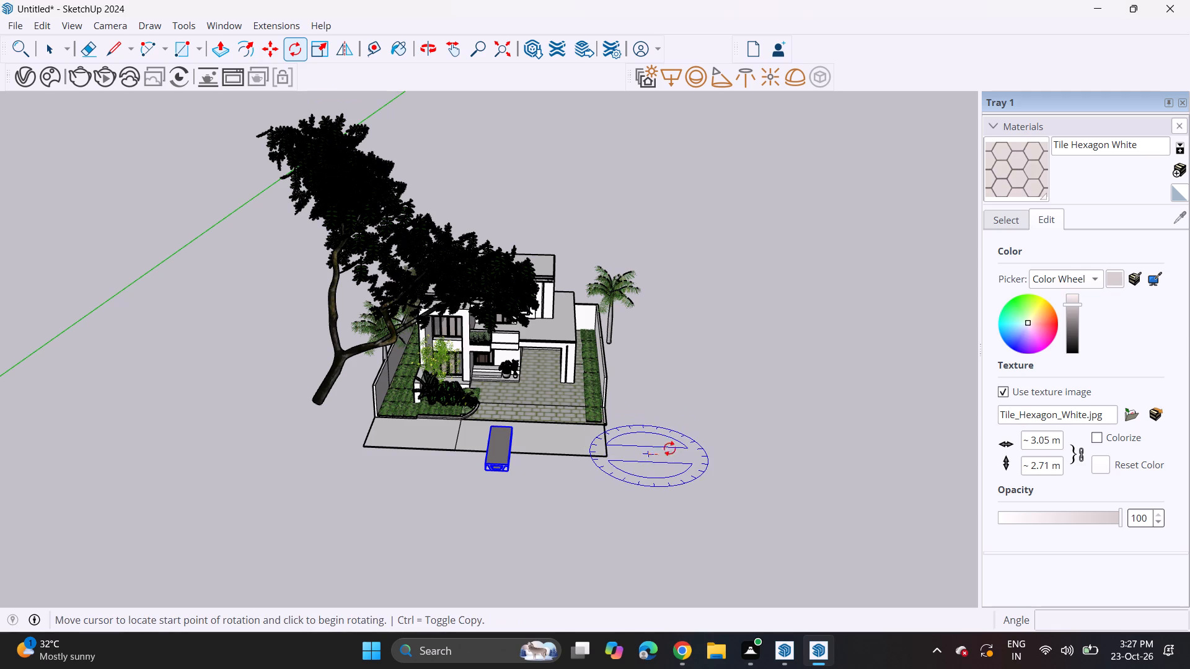
{"action": "left_click", "coordinate": [743, 456]}
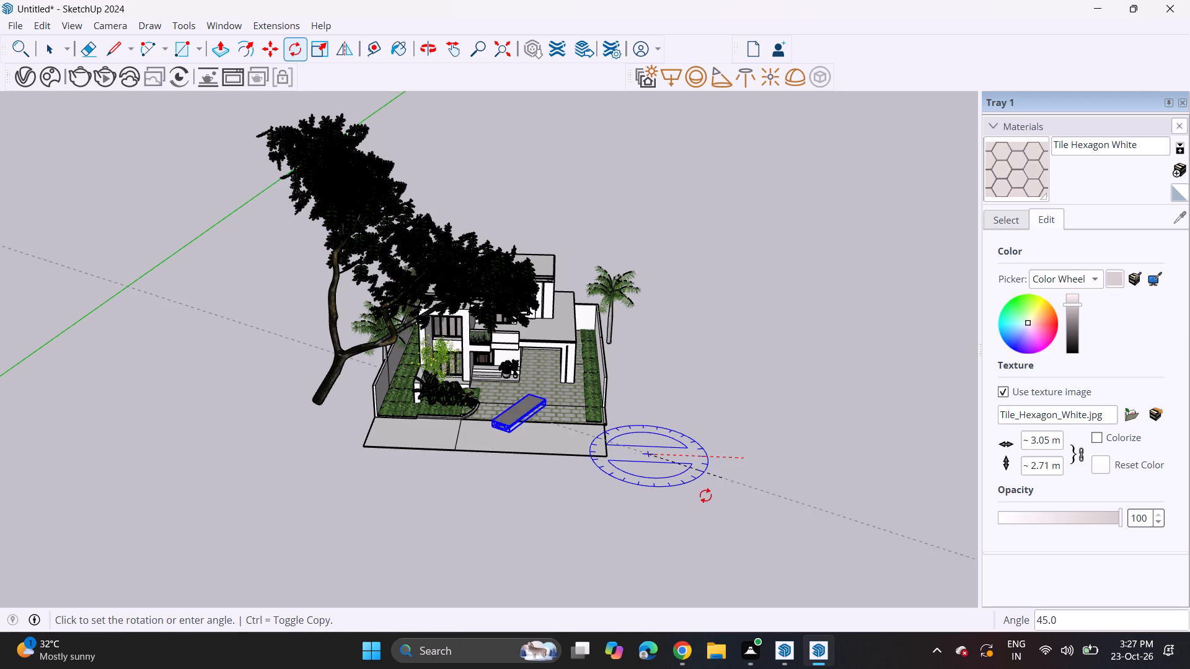
{"action": "left_click", "coordinate": [652, 520]}
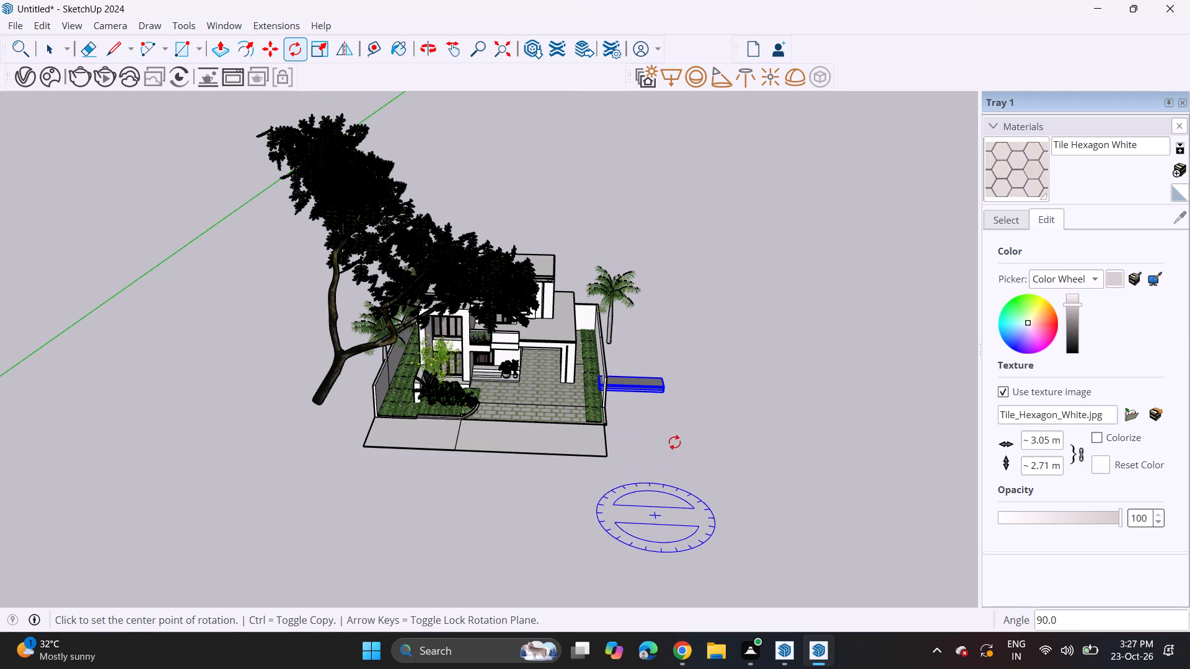
Move the road segment by its corner about 120' 7 9/16" toward the front end of the garden-side boundary wall.
{"action": "scroll", "coordinate": [555, 334], "scroll_direction": "up", "scroll_amount": 4}
{"action": "left_click", "coordinate": [270, 49]}
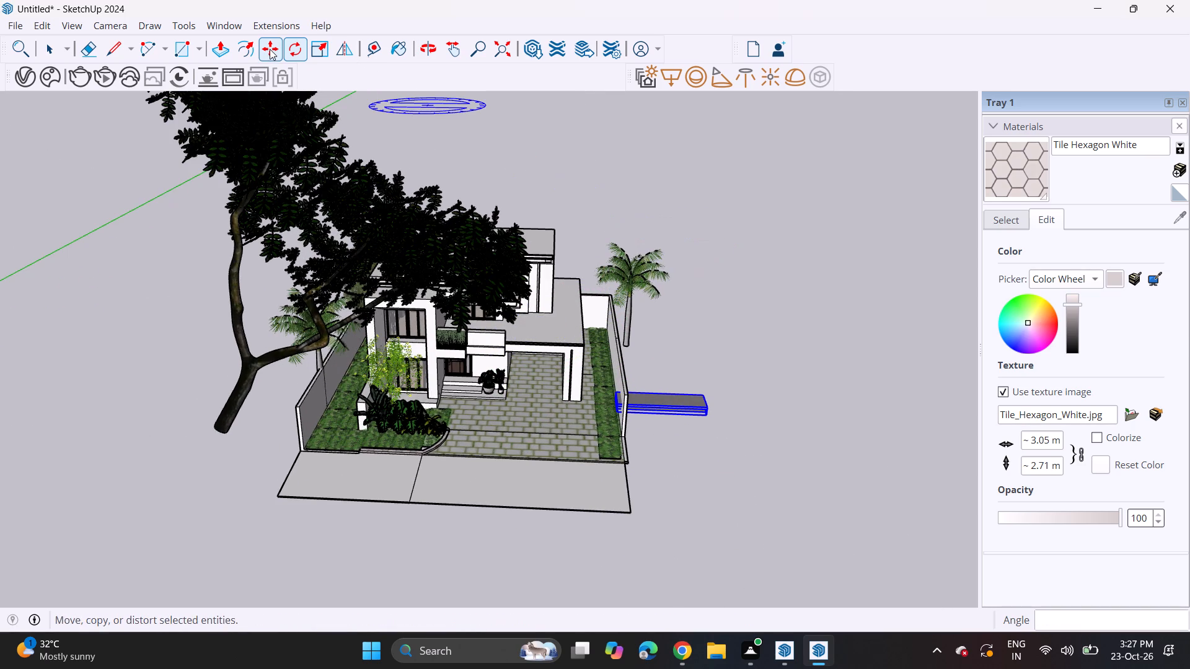
{"action": "scroll", "coordinate": [617, 384], "scroll_direction": "up", "scroll_amount": 5}
{"action": "left_click", "coordinate": [617, 394]}
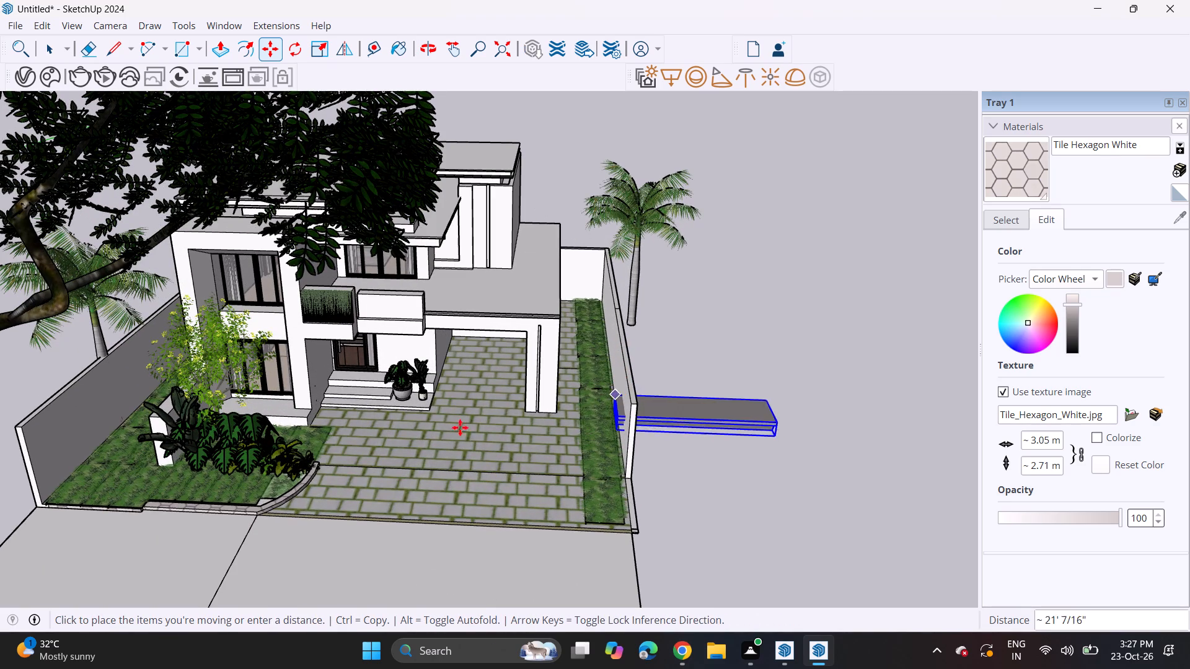
{"action": "scroll", "coordinate": [281, 461], "scroll_direction": "up", "scroll_amount": 1}
{"action": "middle_click_drag", "start_coordinate": [288, 462], "coordinate": [658, 331], "text": "shift"}
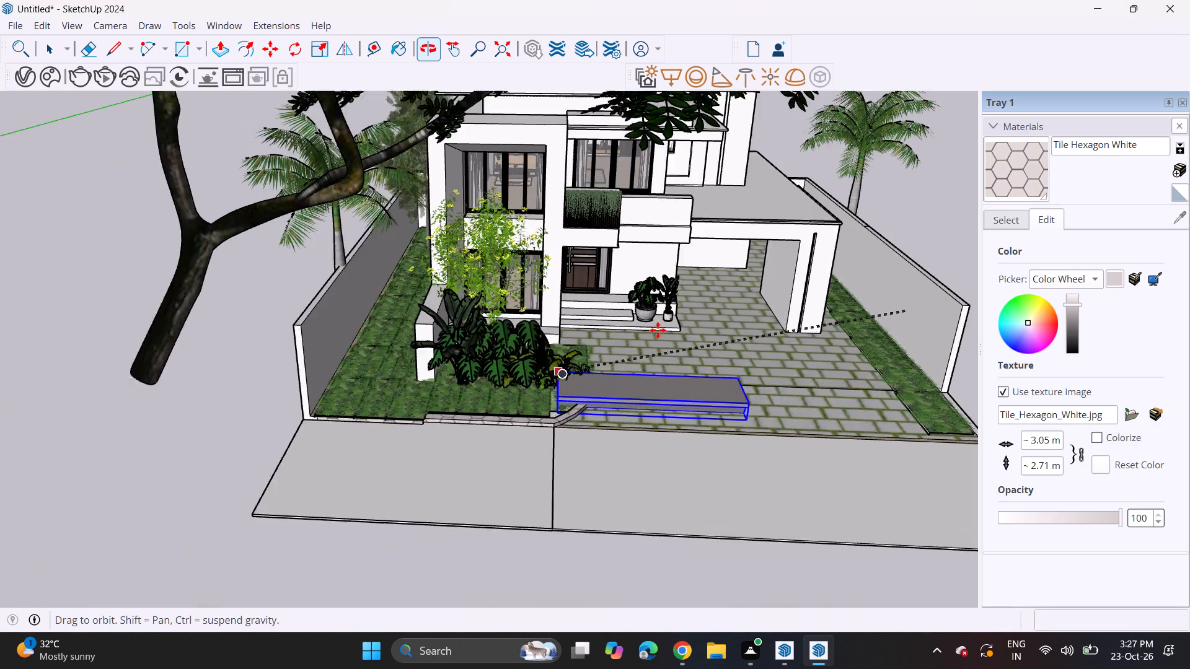
{"action": "scroll", "coordinate": [469, 393], "scroll_direction": "up", "scroll_amount": 9}
{"action": "scroll", "coordinate": [409, 372], "scroll_direction": "up", "scroll_amount": 4}
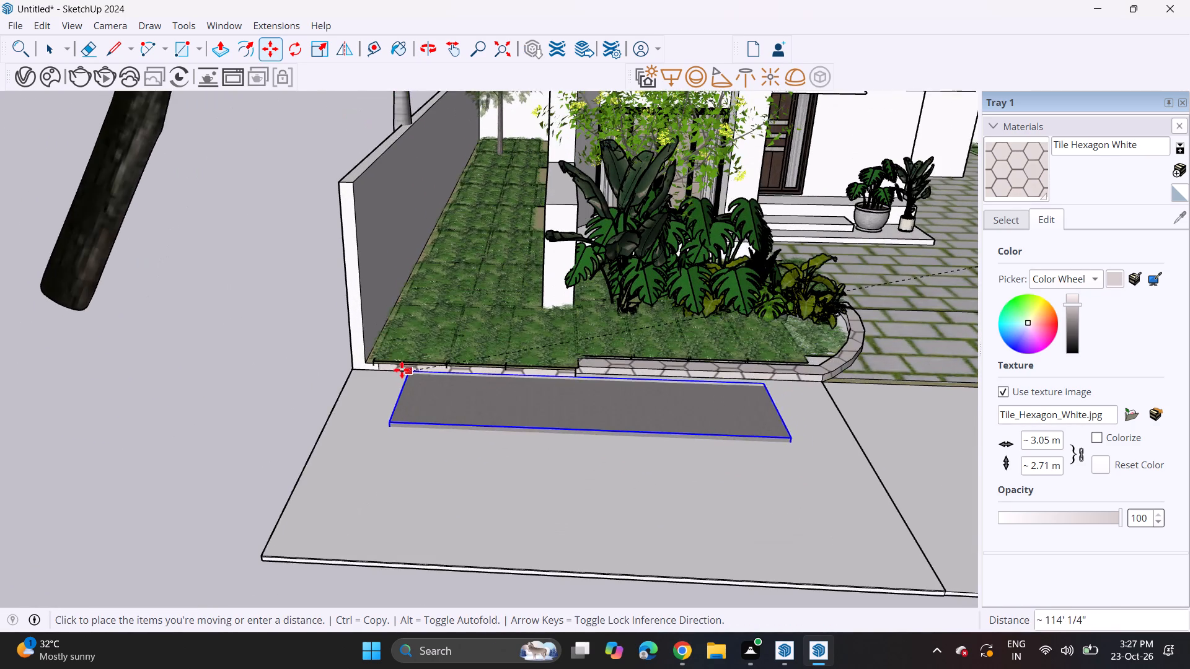
{"action": "scroll", "coordinate": [393, 367], "scroll_direction": "up", "scroll_amount": 10}
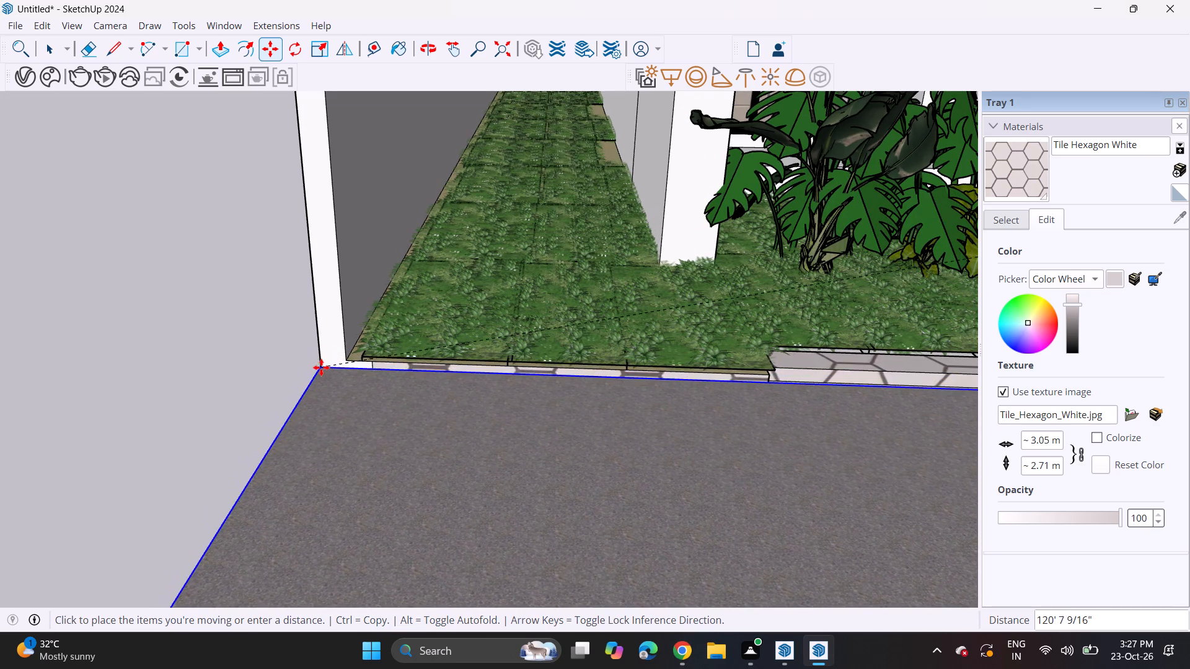
{"action": "left_click", "coordinate": [324, 361]}
Move the road segment again by its top corner onto the front base corner of the garden-side boundary wall.
{"action": "middle_click_drag", "start_coordinate": [304, 350], "coordinate": [557, 328]}
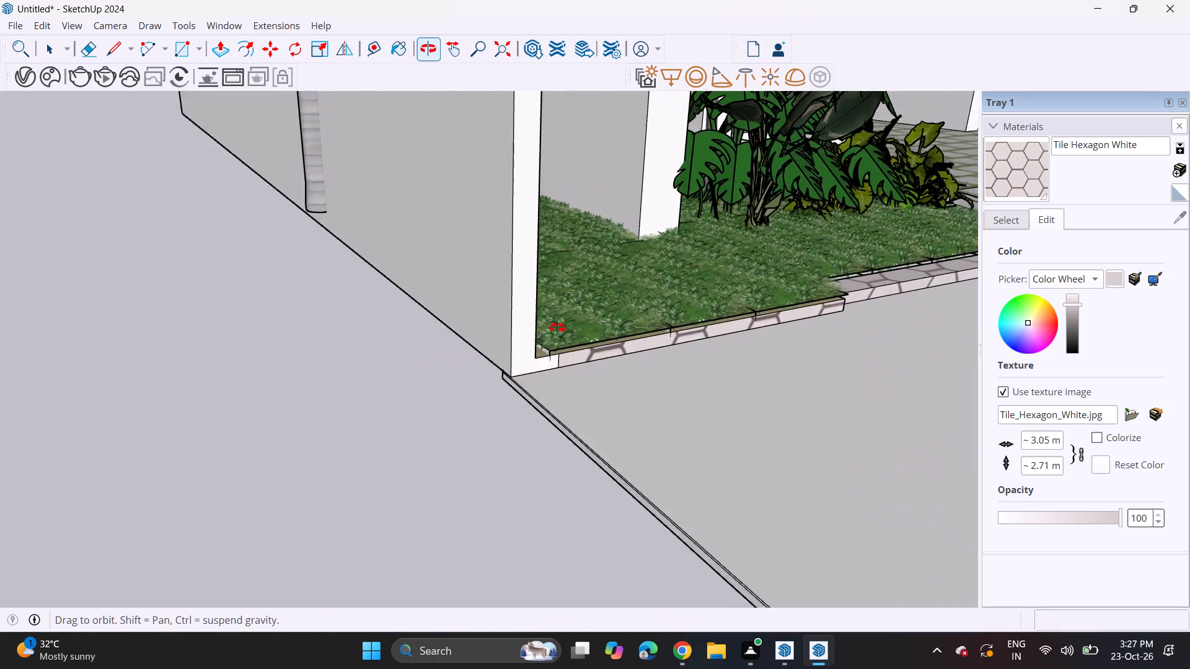
{"action": "middle_click_drag", "start_coordinate": [557, 328], "coordinate": [639, 338]}
{"action": "scroll", "coordinate": [637, 304], "scroll_direction": "down", "scroll_amount": 5}
{"action": "middle_click_drag", "start_coordinate": [640, 290], "coordinate": [429, 292]}
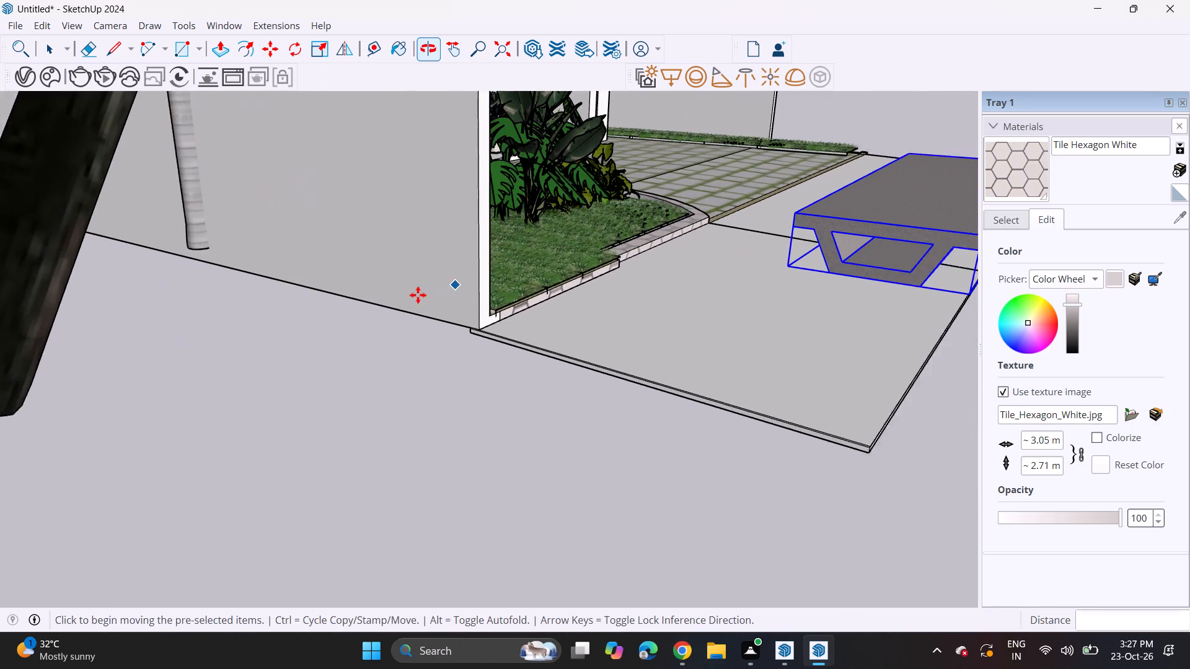
{"action": "left_click", "coordinate": [771, 218]}
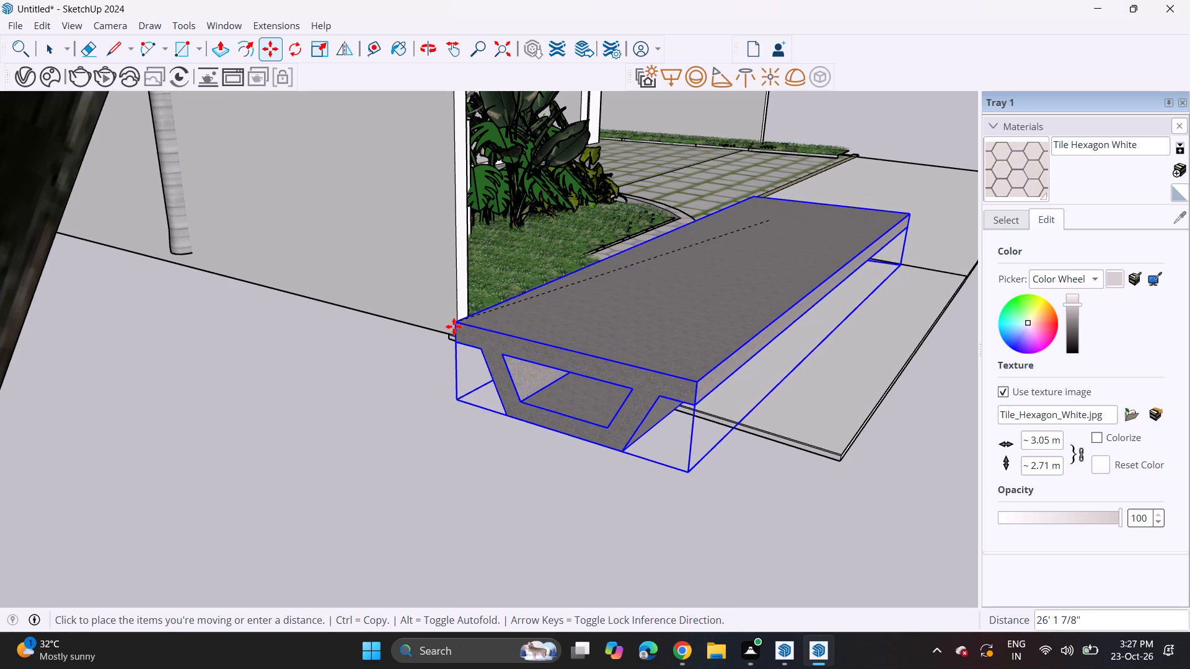
{"action": "middle_click_drag", "start_coordinate": [459, 326], "coordinate": [694, 325]}
{"action": "scroll", "coordinate": [514, 324], "scroll_direction": "up", "scroll_amount": 8}
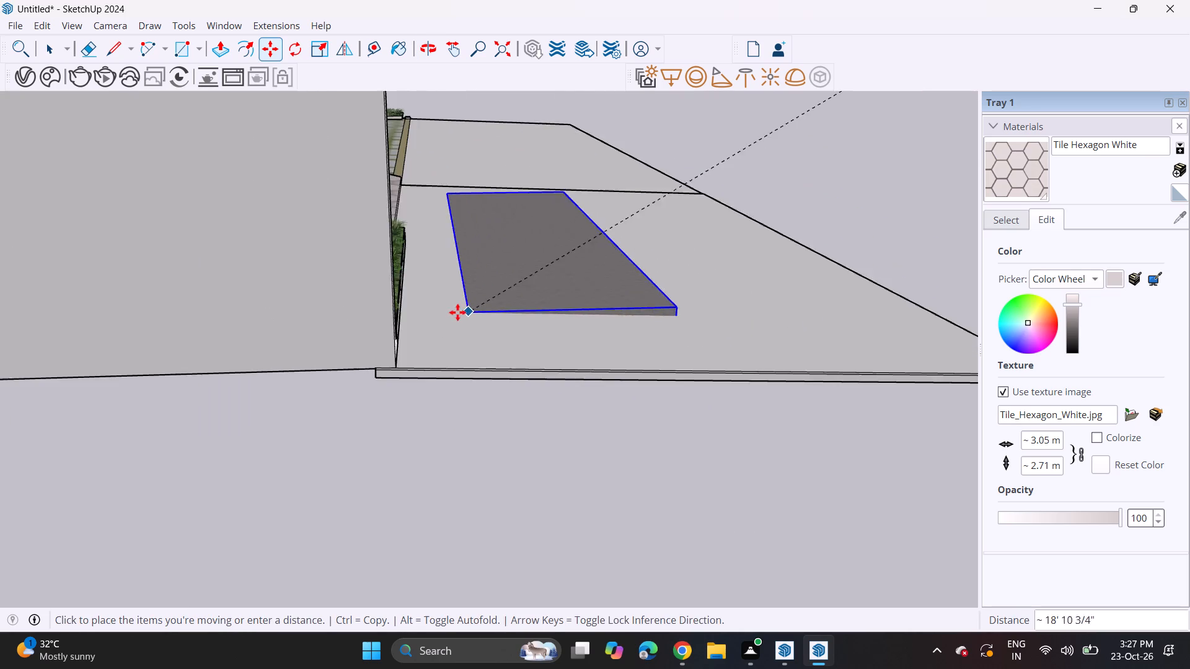
{"action": "scroll", "coordinate": [457, 312], "scroll_direction": "up", "scroll_amount": 5}
{"action": "scroll", "coordinate": [408, 330], "scroll_direction": "up", "scroll_amount": 3}
{"action": "middle_click_drag", "start_coordinate": [361, 354], "coordinate": [317, 380]}
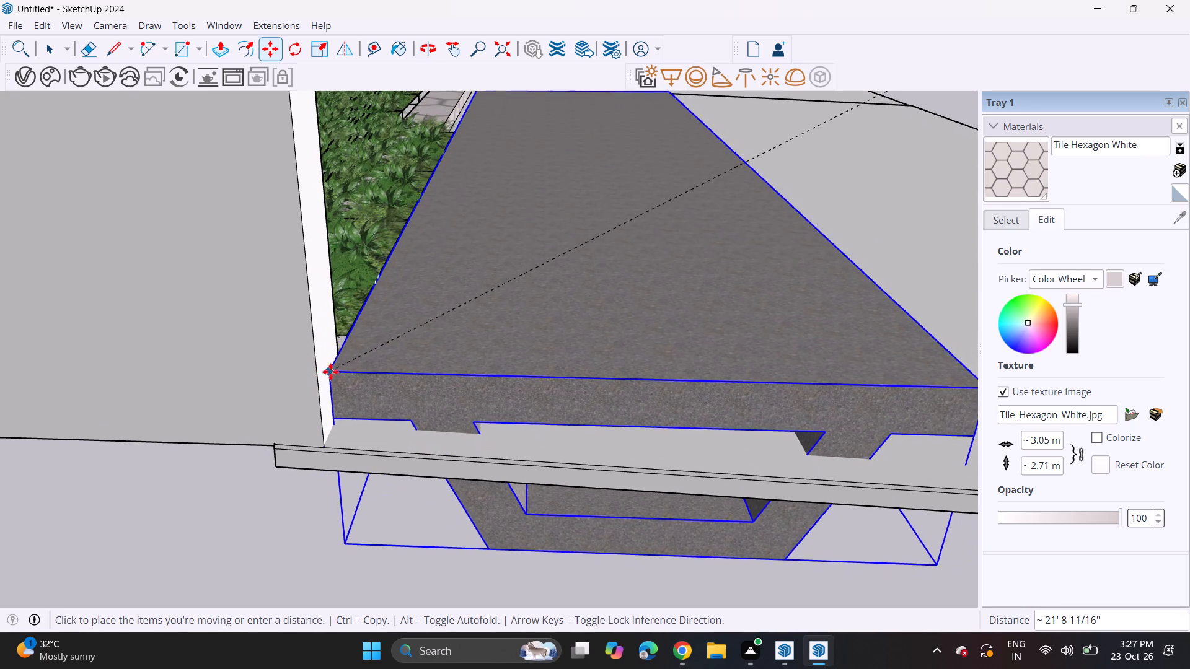
{"action": "left_click", "coordinate": [343, 364]}
Scale the road segment lengthwise by about 3.45 so it spans the frontage to the driveway-side boundary.
{"action": "middle_click_drag", "start_coordinate": [627, 233], "coordinate": [203, 271]}
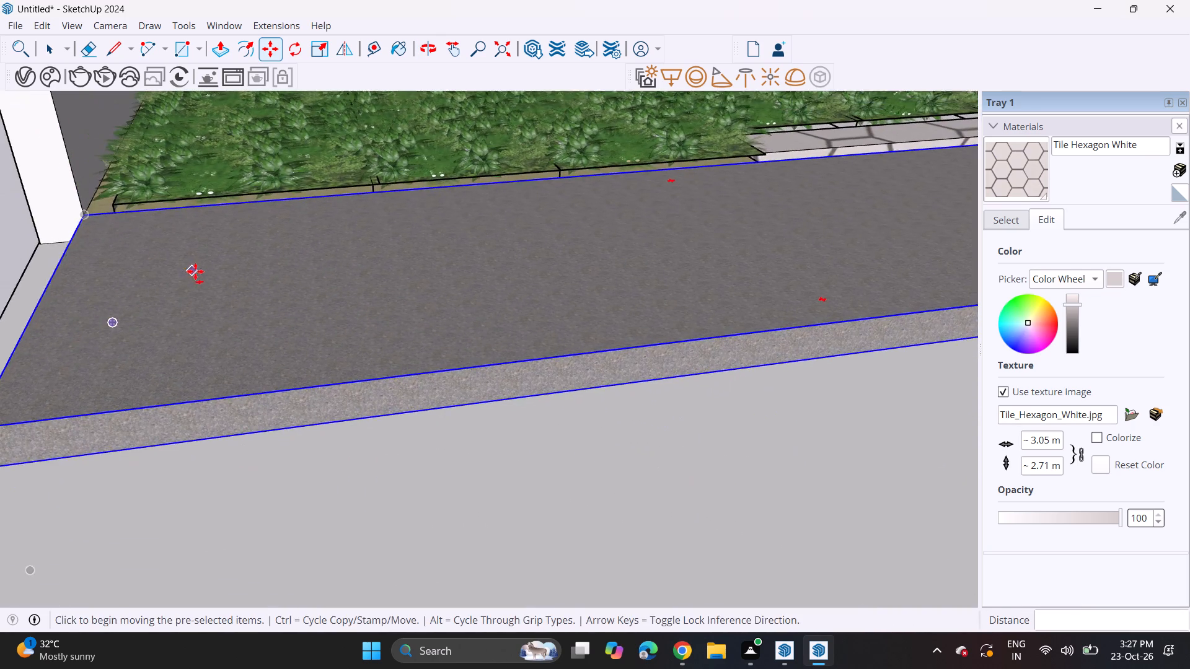
{"action": "scroll", "coordinate": [196, 271], "scroll_direction": "down", "scroll_amount": 7}
{"action": "middle_click_drag", "start_coordinate": [421, 255], "coordinate": [310, 305]}
{"action": "scroll", "coordinate": [296, 304], "scroll_direction": "down", "scroll_amount": 7}
{"action": "middle_click_drag", "start_coordinate": [525, 268], "coordinate": [278, 289]}
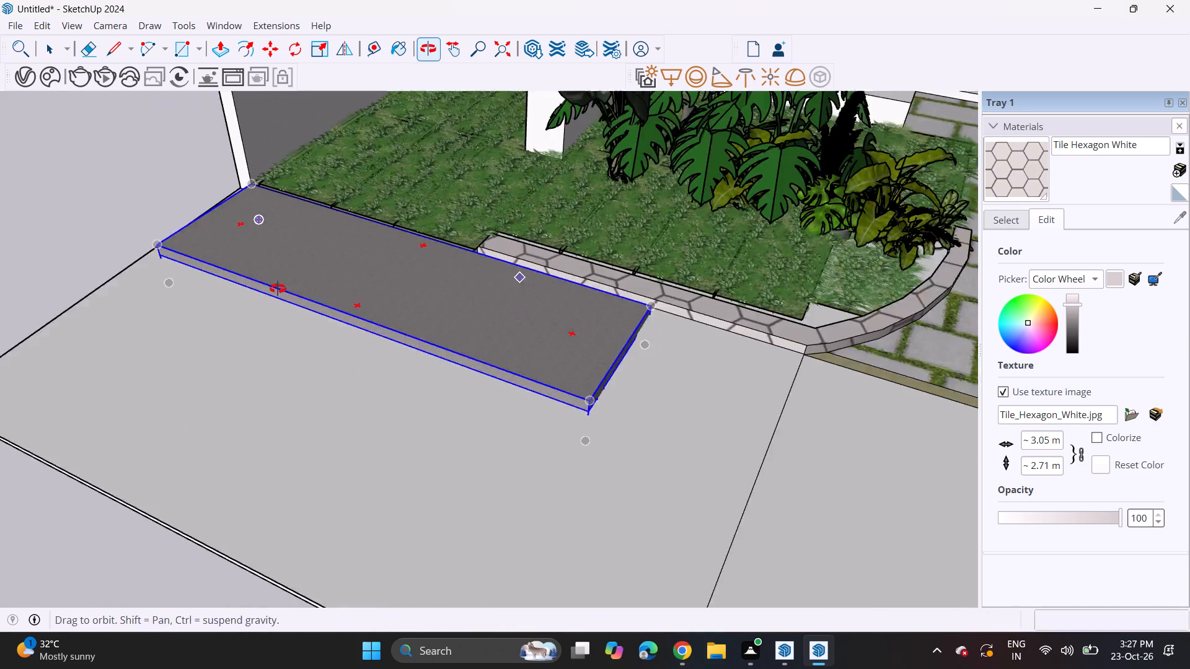
{"action": "middle_click_drag", "start_coordinate": [278, 289], "coordinate": [268, 286]}
{"action": "scroll", "coordinate": [266, 239], "scroll_direction": "down", "scroll_amount": 2}
{"action": "scroll", "coordinate": [266, 239], "scroll_direction": "up", "scroll_amount": 1}
{"action": "scroll", "coordinate": [266, 239], "scroll_direction": "down", "scroll_amount": 3}
{"action": "left_click", "coordinate": [327, 53]}
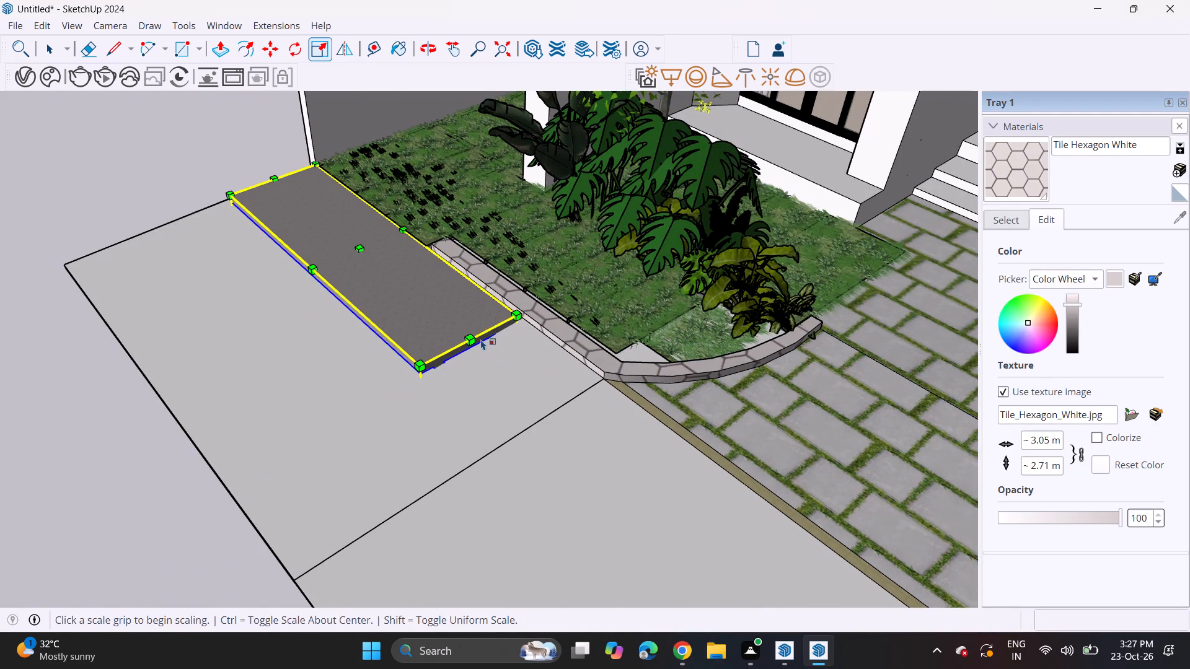
{"action": "left_click", "coordinate": [474, 359]}
{"action": "scroll", "coordinate": [542, 434], "scroll_direction": "down", "scroll_amount": 7}
{"action": "middle_click_drag", "start_coordinate": [544, 444], "coordinate": [498, 420], "text": "shift"}
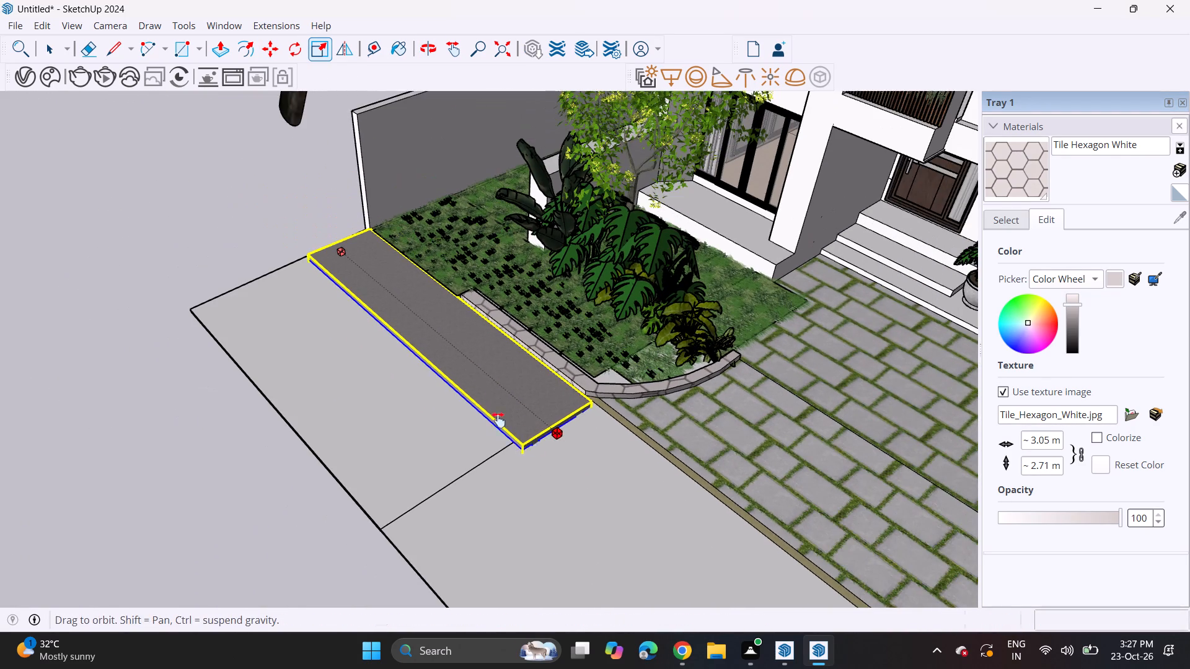
{"action": "middle_click_drag", "start_coordinate": [498, 420], "coordinate": [415, 258], "text": "shift"}
{"action": "scroll", "coordinate": [630, 371], "scroll_direction": "down", "scroll_amount": 7}
{"action": "scroll", "coordinate": [691, 405], "scroll_direction": "down", "scroll_amount": 1}
{"action": "middle_click_drag", "start_coordinate": [689, 399], "coordinate": [604, 317], "text": "shift"}
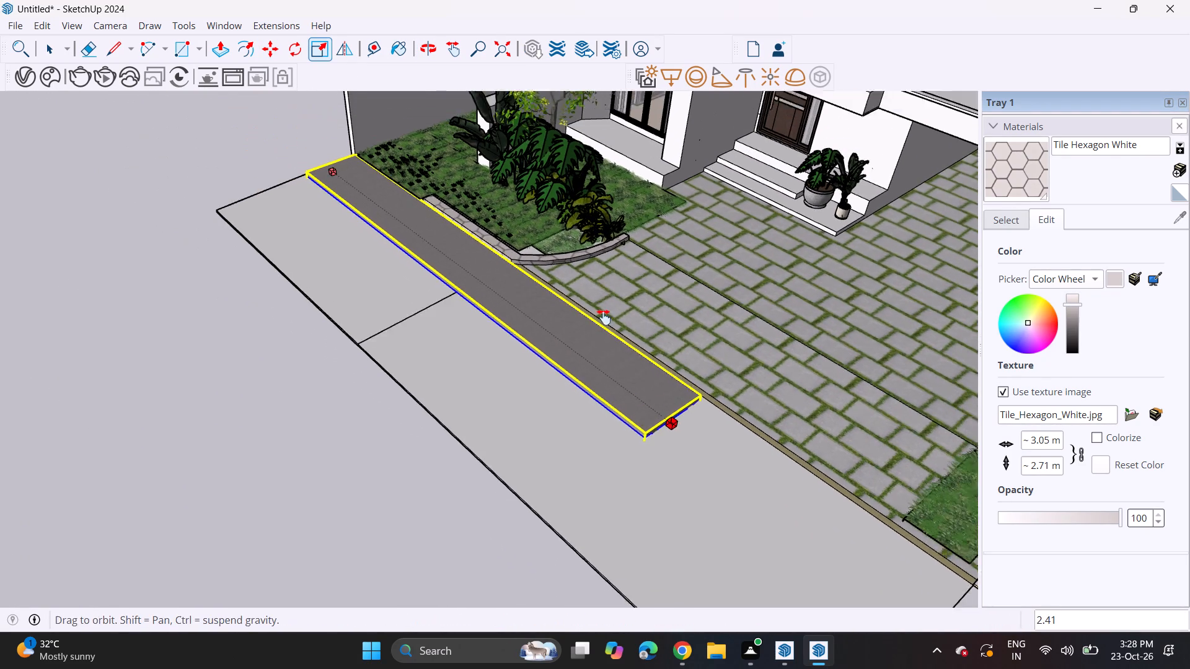
{"action": "middle_click_drag", "start_coordinate": [604, 317], "coordinate": [488, 144], "text": "shift"}
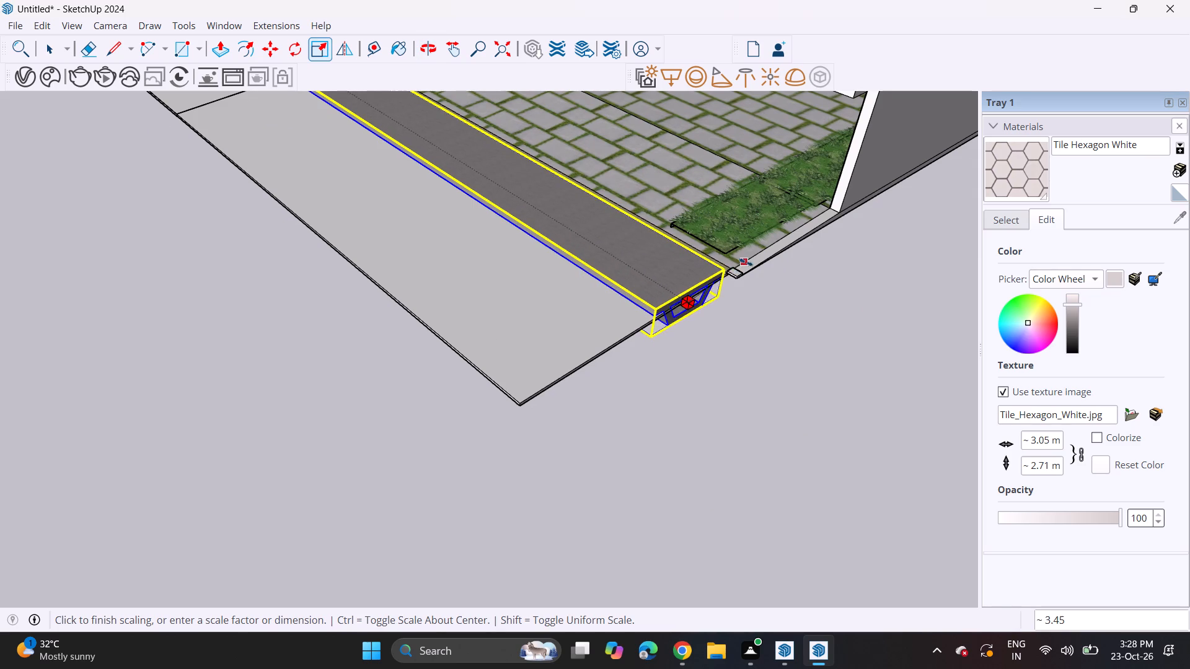
{"action": "left_click", "coordinate": [748, 271]}
Scale the road segment's width by about 2.69 out to the outer edge of the front paving strip.
{"action": "middle_click_drag", "start_coordinate": [345, 151], "coordinate": [562, 289], "text": "shift"}
{"action": "scroll", "coordinate": [555, 288], "scroll_direction": "up", "scroll_amount": 1}
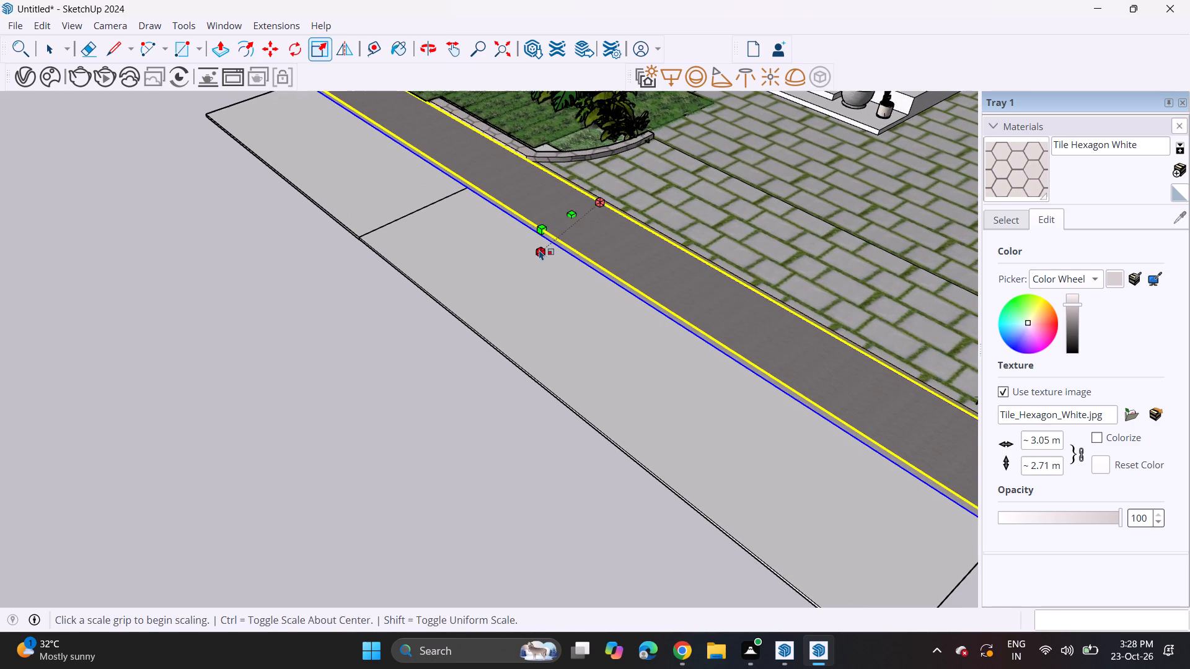
{"action": "left_click", "coordinate": [539, 243]}
{"action": "left_click", "coordinate": [457, 323]}
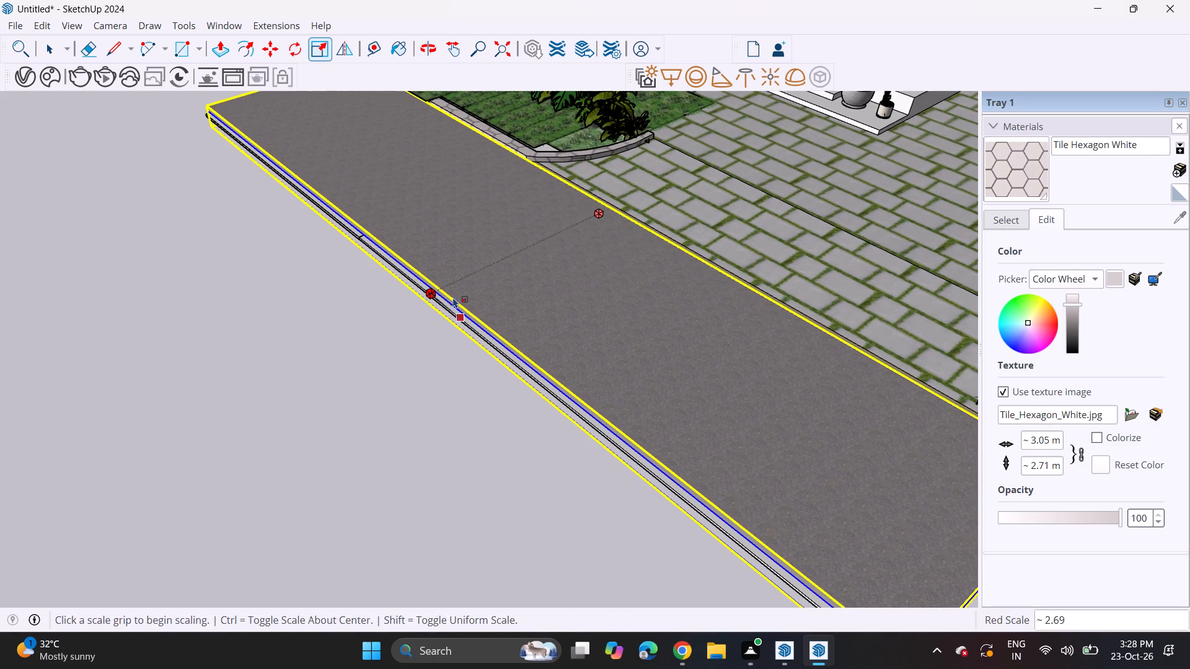
Examine the widened road together with the house frontage, garden, driveway and palms from the front, near and far.
{"action": "middle_click_drag", "start_coordinate": [431, 263], "coordinate": [675, 300]}
{"action": "scroll", "coordinate": [668, 242], "scroll_direction": "up", "scroll_amount": 4}
{"action": "middle_click_drag", "start_coordinate": [633, 216], "coordinate": [679, 427]}
{"action": "middle_click_drag", "start_coordinate": [681, 385], "coordinate": [699, 214]}
{"action": "scroll", "coordinate": [690, 279], "scroll_direction": "up", "scroll_amount": 1}
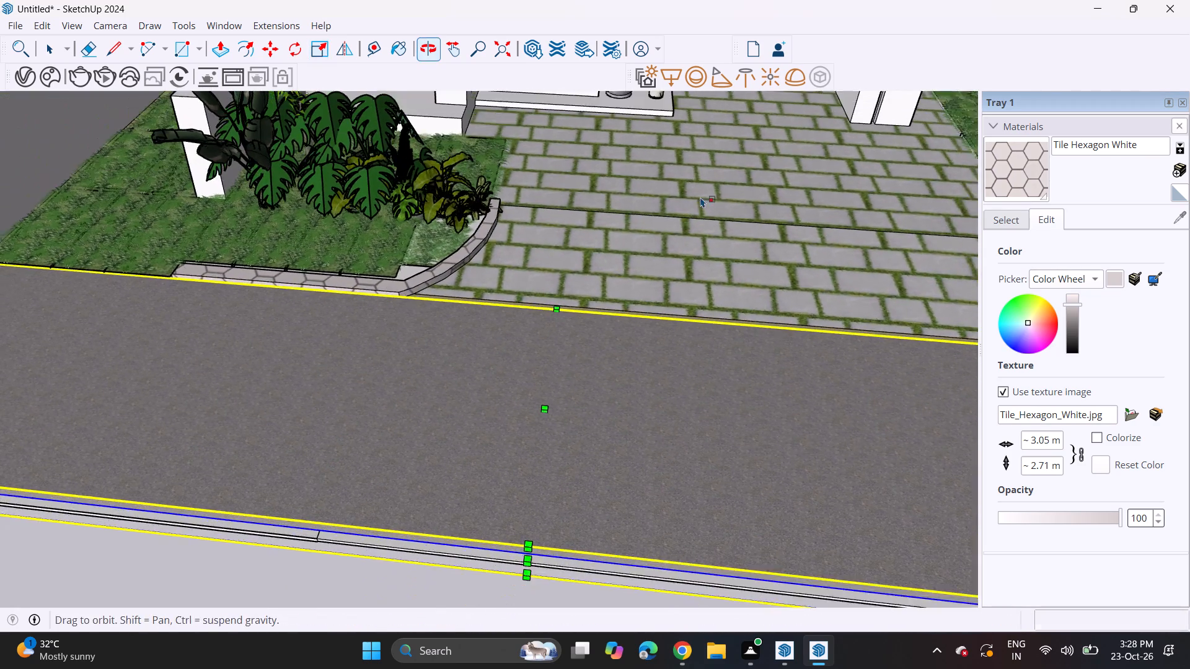
{"action": "middle_click_drag", "start_coordinate": [681, 189], "coordinate": [721, 386], "text": "shift"}
{"action": "scroll", "coordinate": [640, 346], "scroll_direction": "down", "scroll_amount": 3}
{"action": "middle_click_drag", "start_coordinate": [651, 340], "coordinate": [639, 289]}
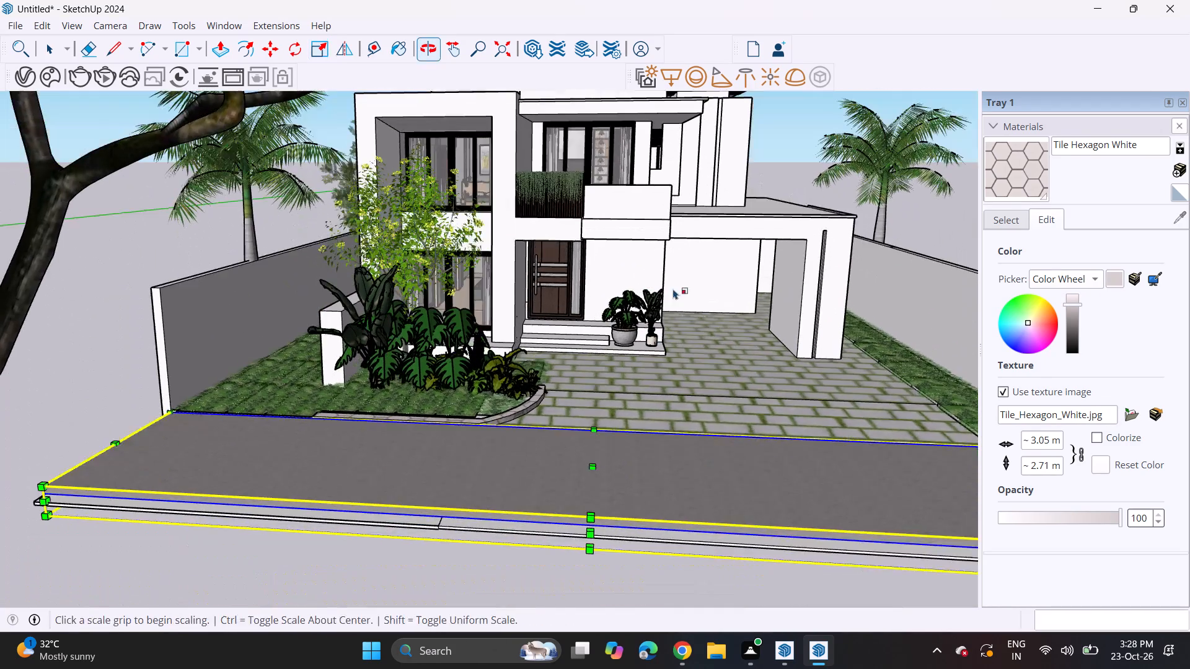
{"action": "middle_click_drag", "start_coordinate": [684, 287], "coordinate": [631, 346], "text": "shift"}
{"action": "scroll", "coordinate": [631, 348], "scroll_direction": "up", "scroll_amount": 1}
{"action": "middle_click_drag", "start_coordinate": [631, 348], "coordinate": [661, 332]}
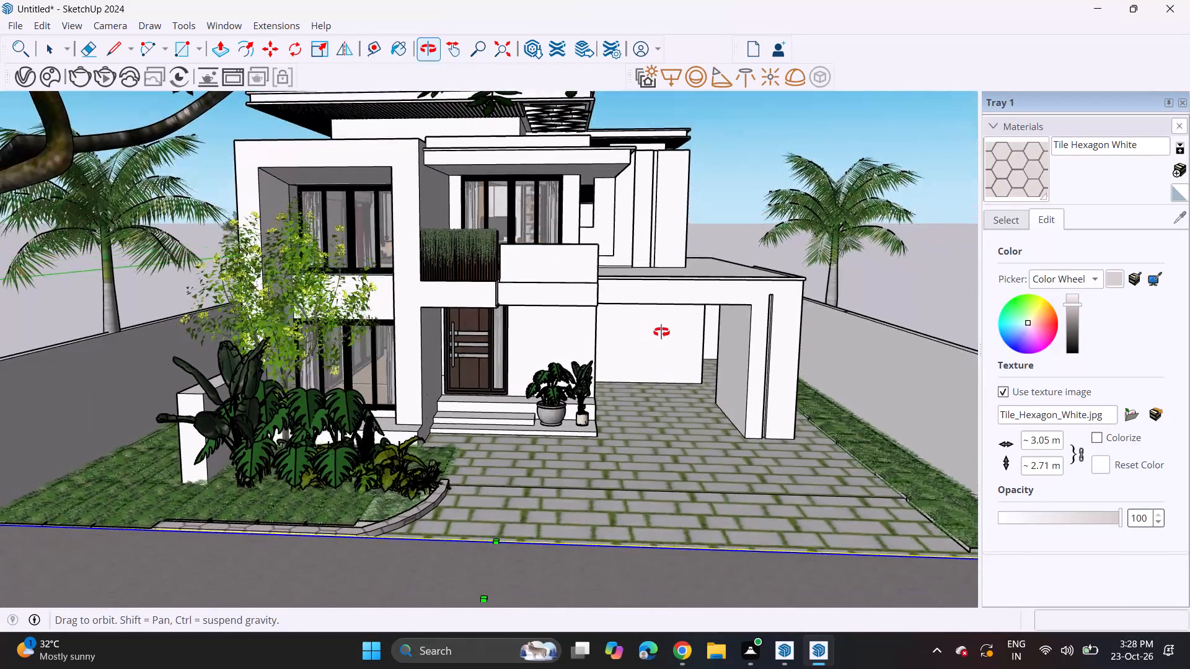
{"action": "middle_click_drag", "start_coordinate": [661, 332], "coordinate": [672, 334]}
{"action": "scroll", "coordinate": [668, 334], "scroll_direction": "down", "scroll_amount": 1}
{"action": "middle_click_drag", "start_coordinate": [665, 334], "coordinate": [658, 321]}
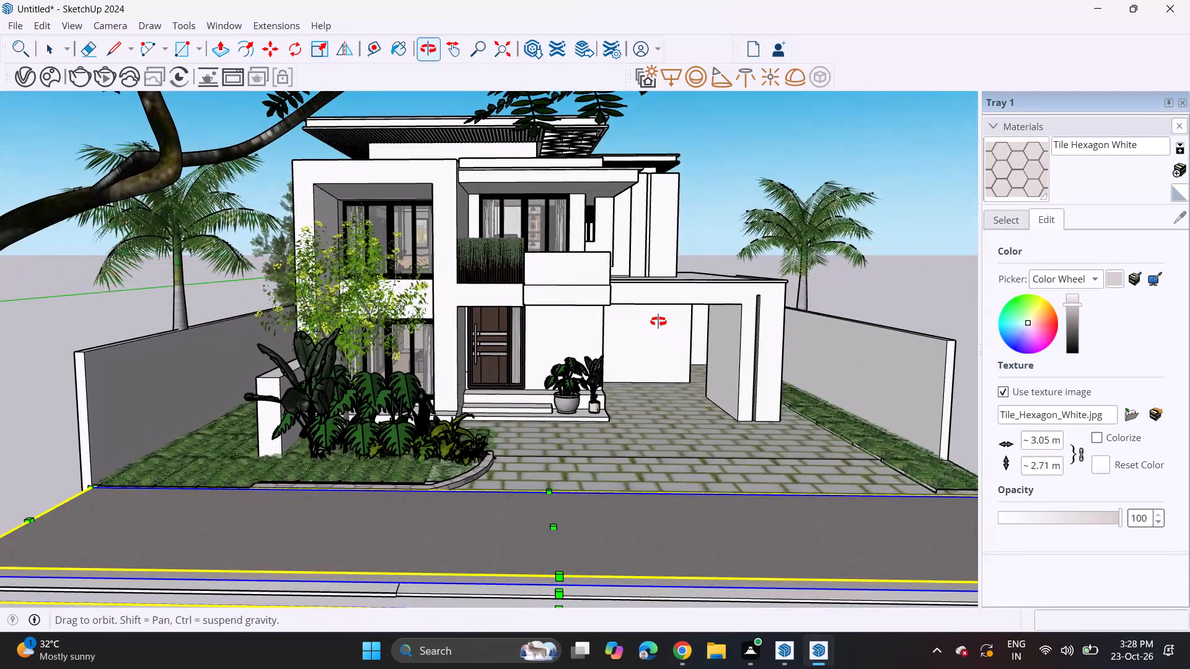
{"action": "middle_click_drag", "start_coordinate": [658, 321], "coordinate": [659, 321]}
{"action": "middle_click_drag", "start_coordinate": [643, 318], "coordinate": [621, 334], "text": "shift"}
{"action": "scroll", "coordinate": [605, 344], "scroll_direction": "up", "scroll_amount": 1, "text": "shift"}
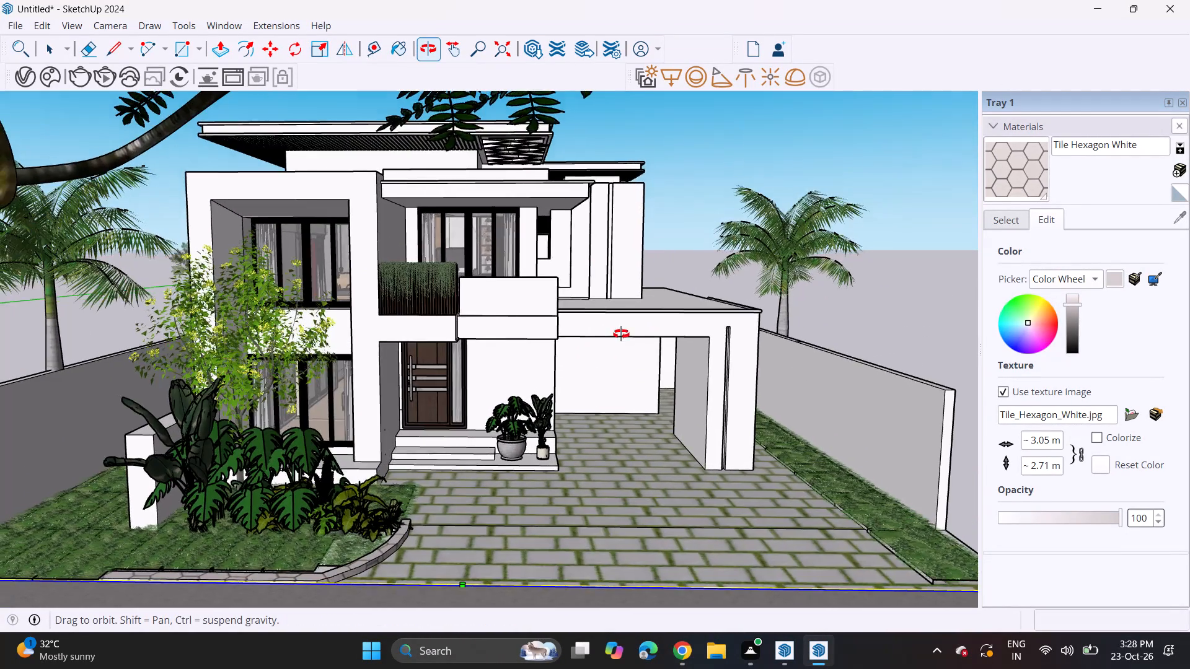
{"action": "middle_click_drag", "start_coordinate": [621, 334], "coordinate": [641, 324], "text": "shift"}
{"action": "middle_click_drag", "start_coordinate": [634, 312], "coordinate": [641, 336], "text": "shift"}
{"action": "scroll", "coordinate": [636, 334], "scroll_direction": "down", "scroll_amount": 2}
{"action": "middle_click_drag", "start_coordinate": [621, 331], "coordinate": [606, 329]}
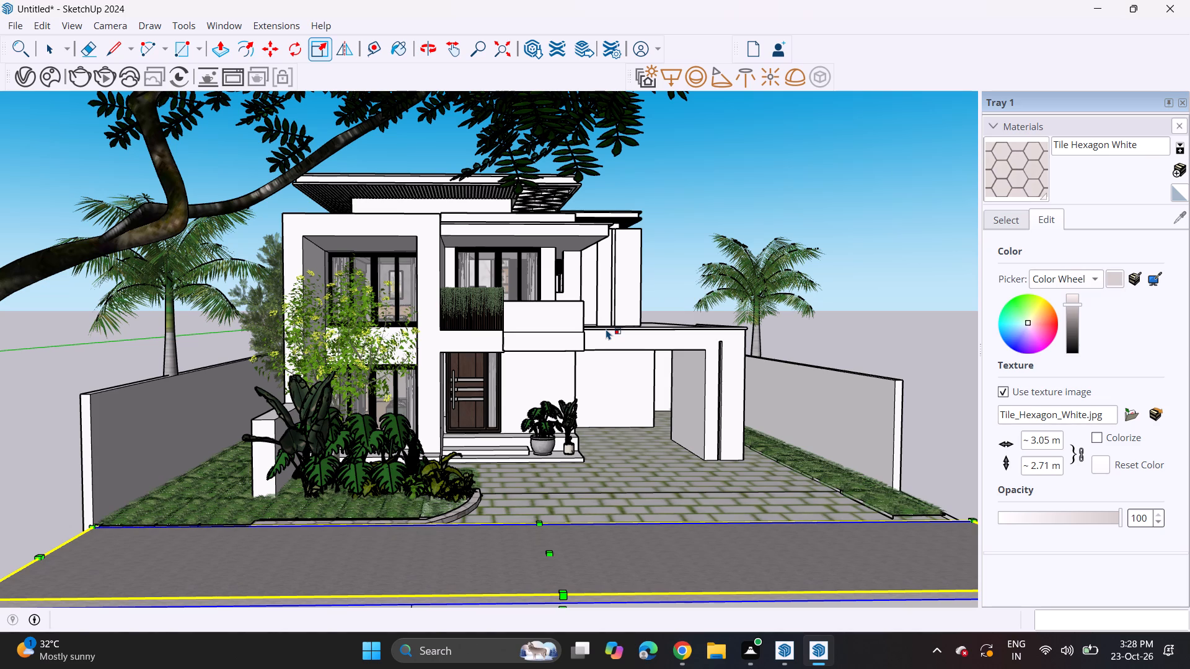
Examine the house frontage, road segment and overhanging acacia from the front, near and far.
{"action": "key", "text": "space"}
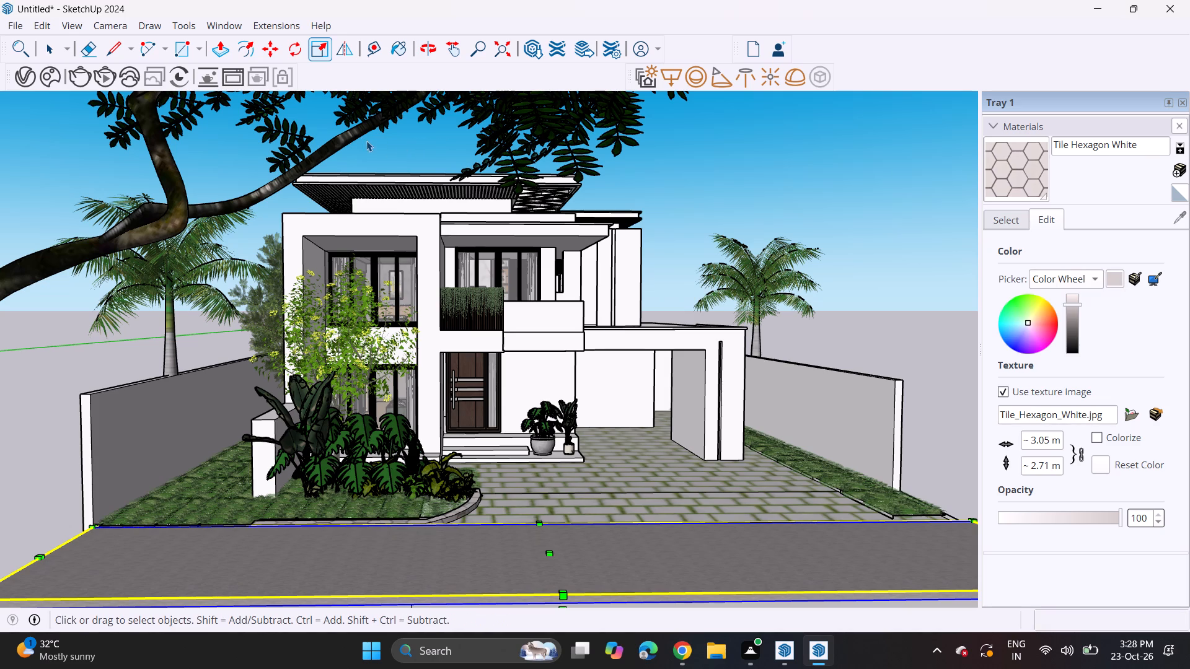
{"action": "scroll", "coordinate": [361, 147], "scroll_direction": "down", "scroll_amount": 2}
{"action": "scroll", "coordinate": [389, 124], "scroll_direction": "up", "scroll_amount": 2}
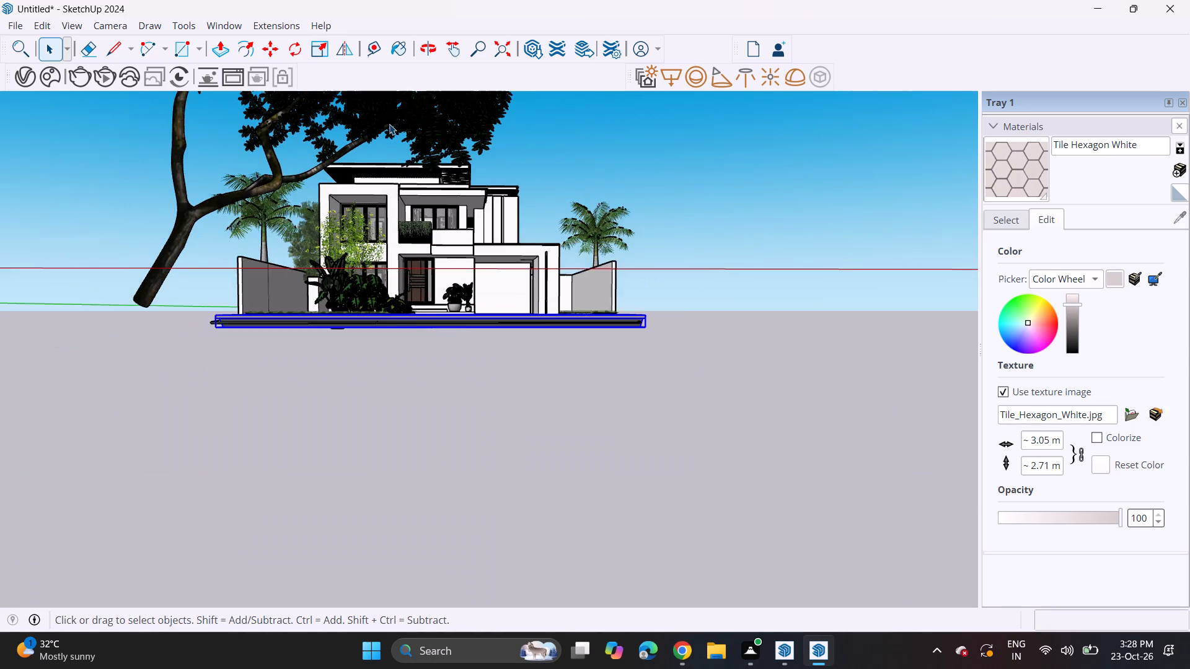
{"action": "middle_click_drag", "start_coordinate": [391, 124], "coordinate": [398, 155]}
{"action": "scroll", "coordinate": [398, 155], "scroll_direction": "up", "scroll_amount": 2}
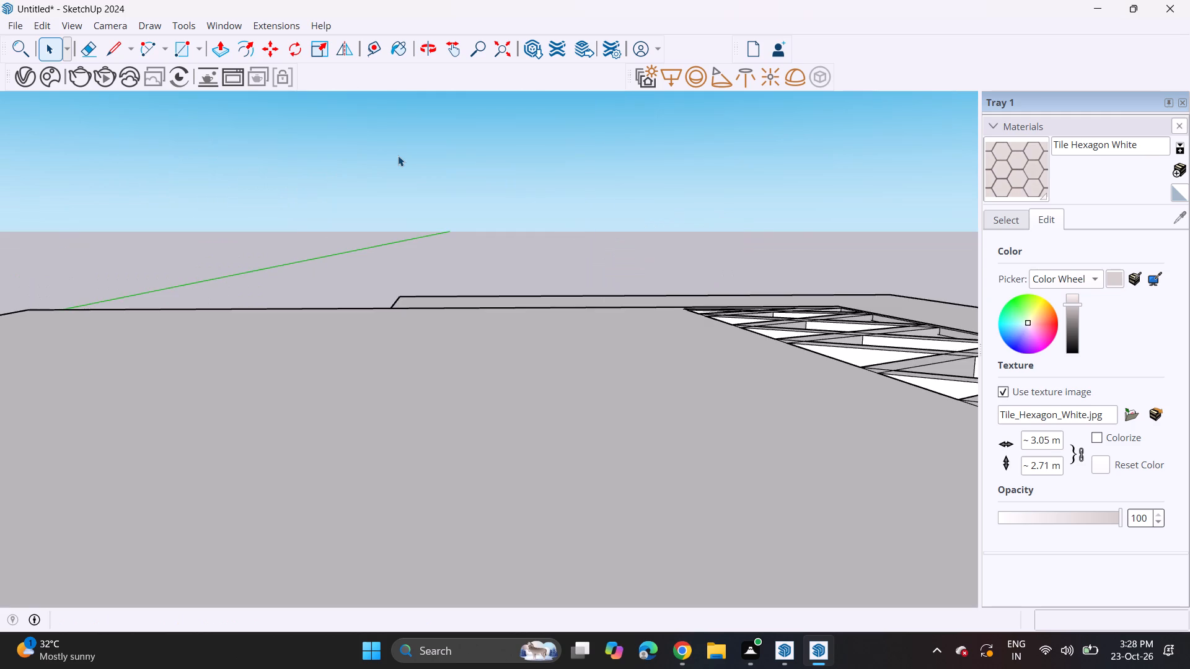
{"action": "scroll", "coordinate": [398, 155], "scroll_direction": "down", "scroll_amount": 4}
{"action": "scroll", "coordinate": [398, 155], "scroll_direction": "up", "scroll_amount": 8}
{"action": "scroll", "coordinate": [398, 154], "scroll_direction": "down", "scroll_amount": 5}
{"action": "middle_click_drag", "start_coordinate": [471, 198], "coordinate": [468, 182]}
{"action": "middle_click_drag", "start_coordinate": [468, 182], "coordinate": [472, 185], "text": "shift"}
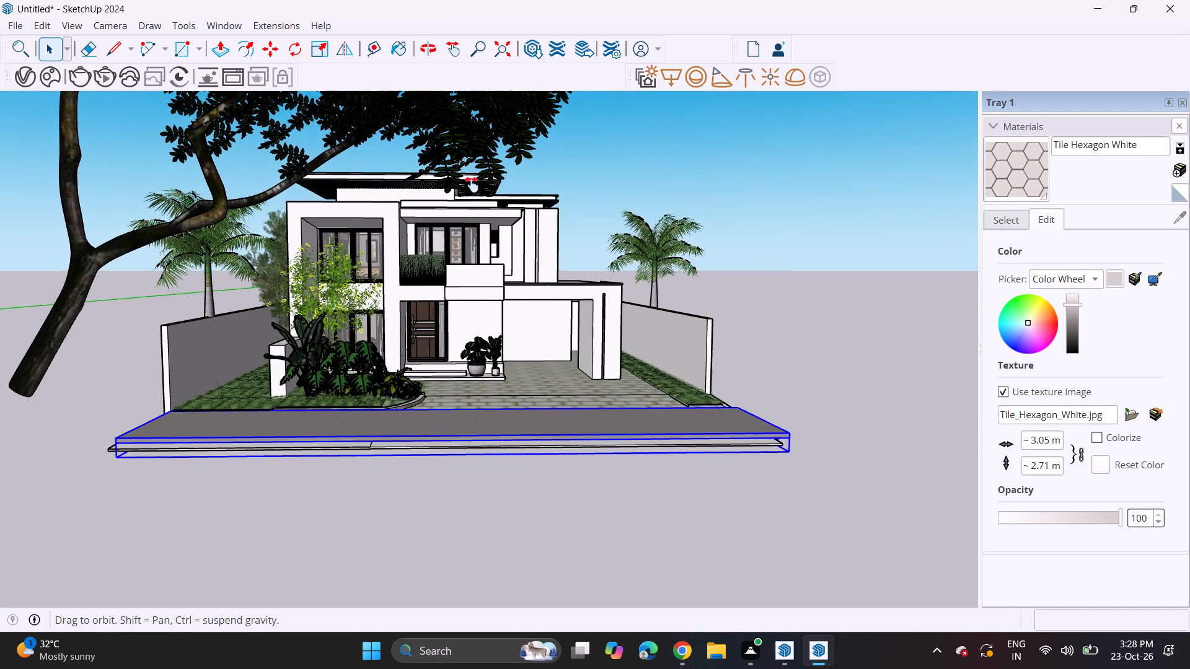
{"action": "middle_click_drag", "start_coordinate": [472, 185], "coordinate": [493, 241], "text": "shift"}
{"action": "scroll", "coordinate": [493, 245], "scroll_direction": "up", "scroll_amount": 1}
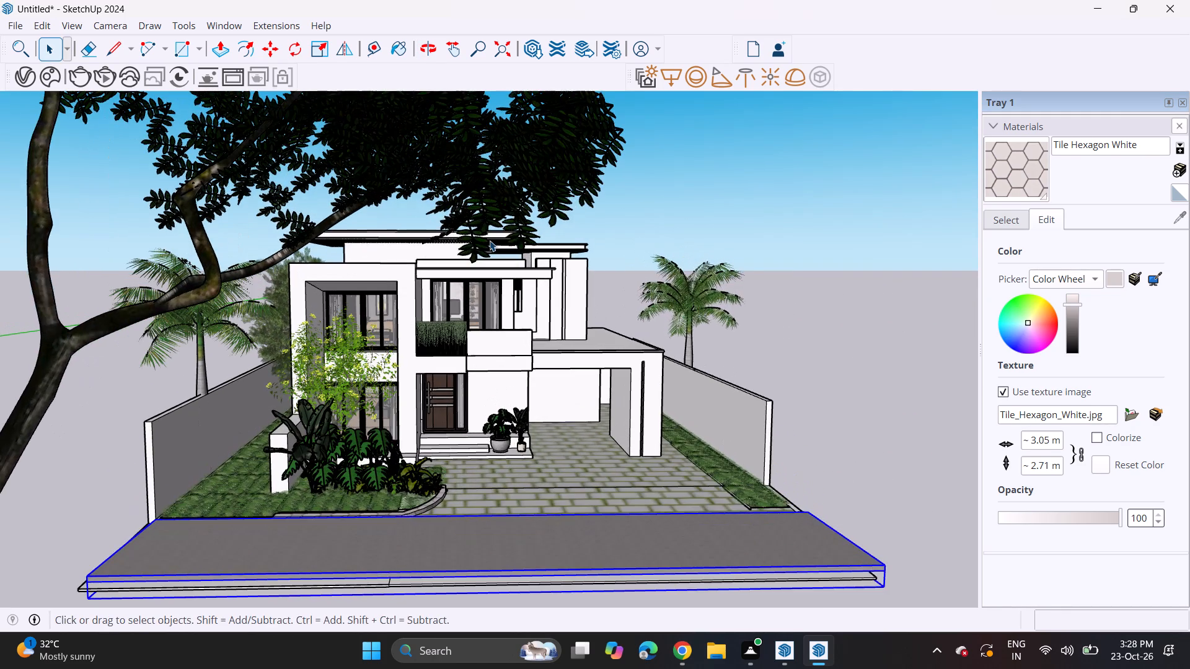
{"action": "middle_click_drag", "start_coordinate": [490, 240], "coordinate": [486, 220]}
{"action": "scroll", "coordinate": [488, 219], "scroll_direction": "up", "scroll_amount": 1}
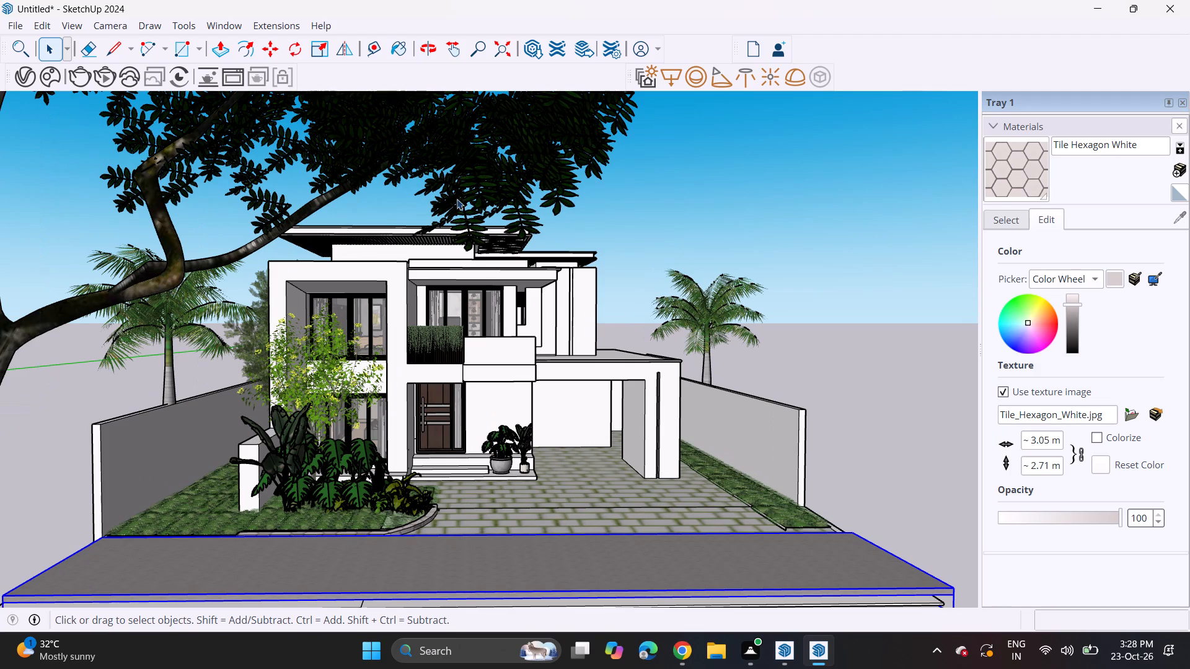
Move the acacia tree about 16' 11 13/16" sideways, away from the driveway and towards the garden side of the frontage.
{"action": "left_click", "coordinate": [419, 156]}
{"action": "key", "text": "m"}
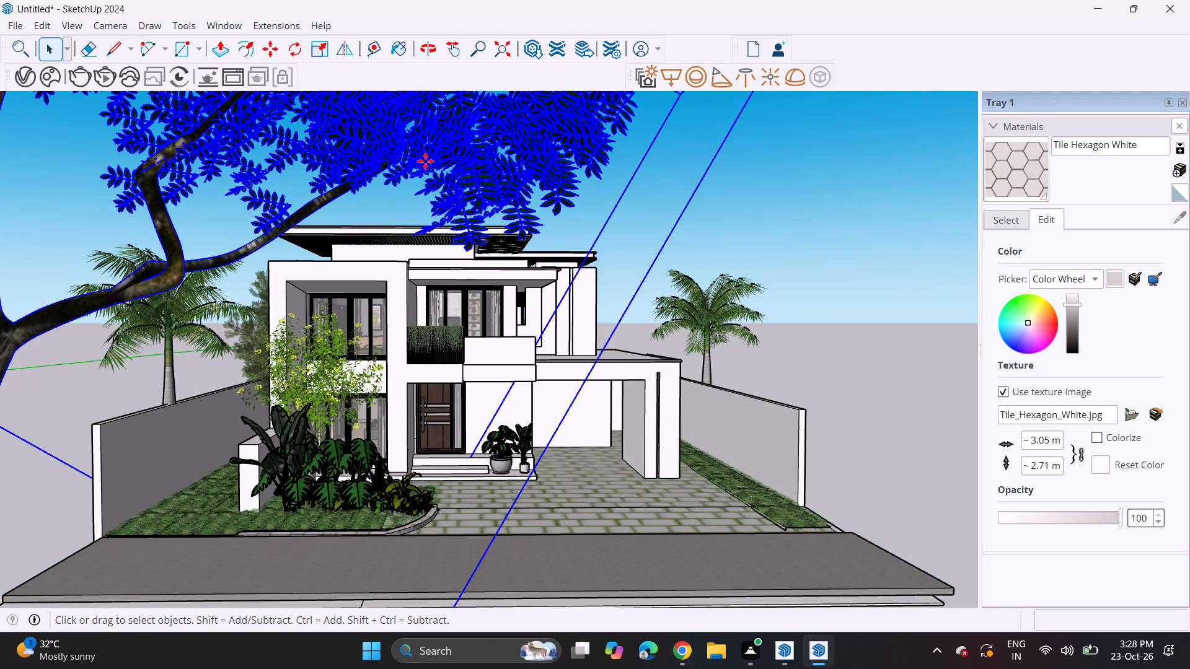
{"action": "left_click", "coordinate": [449, 195]}
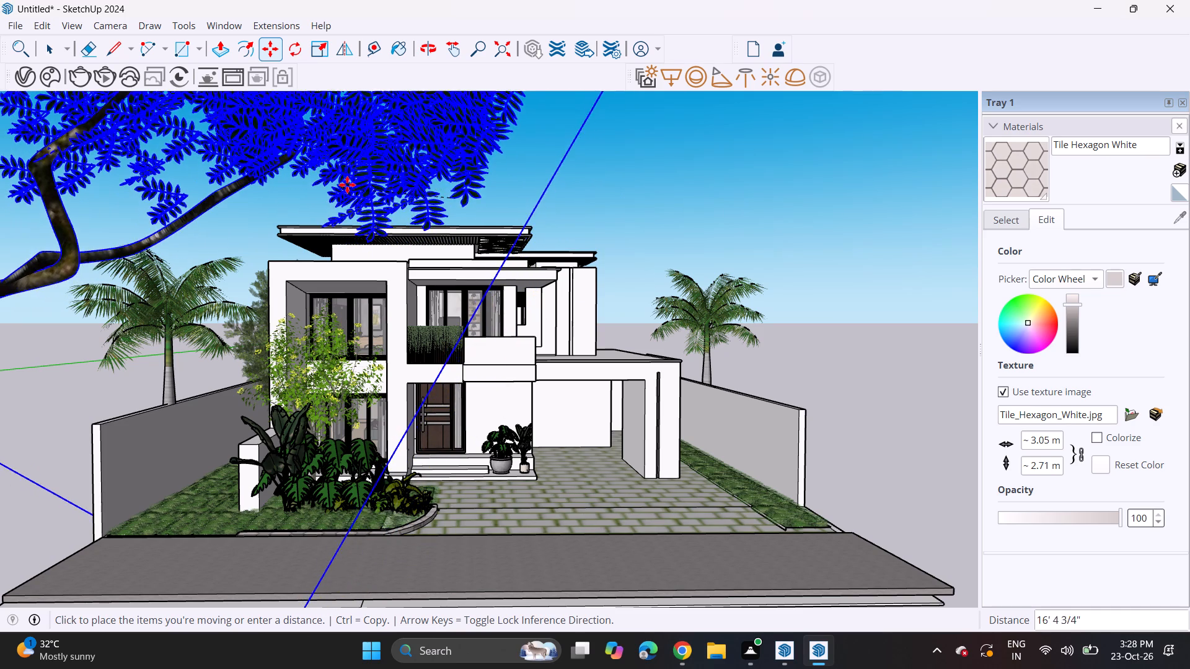
{"action": "left_click", "coordinate": [344, 183]}
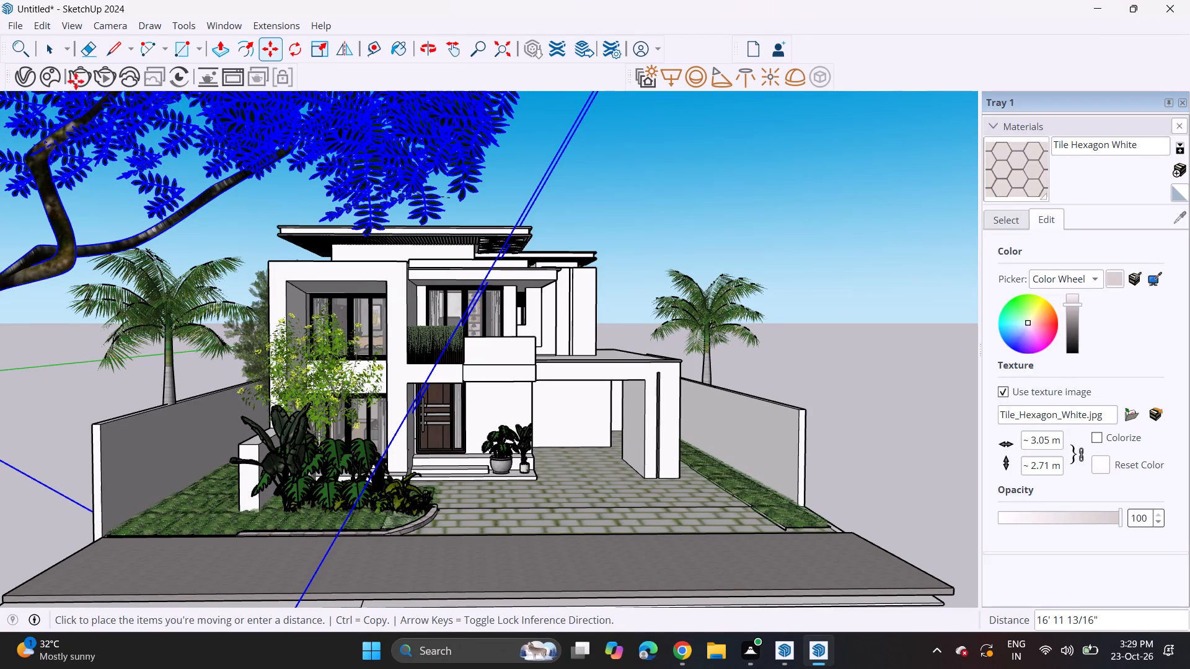
Import the Component_2 cypress and shrub planting model from the Downloads folder.
{"action": "left_click", "coordinate": [17, 25]}
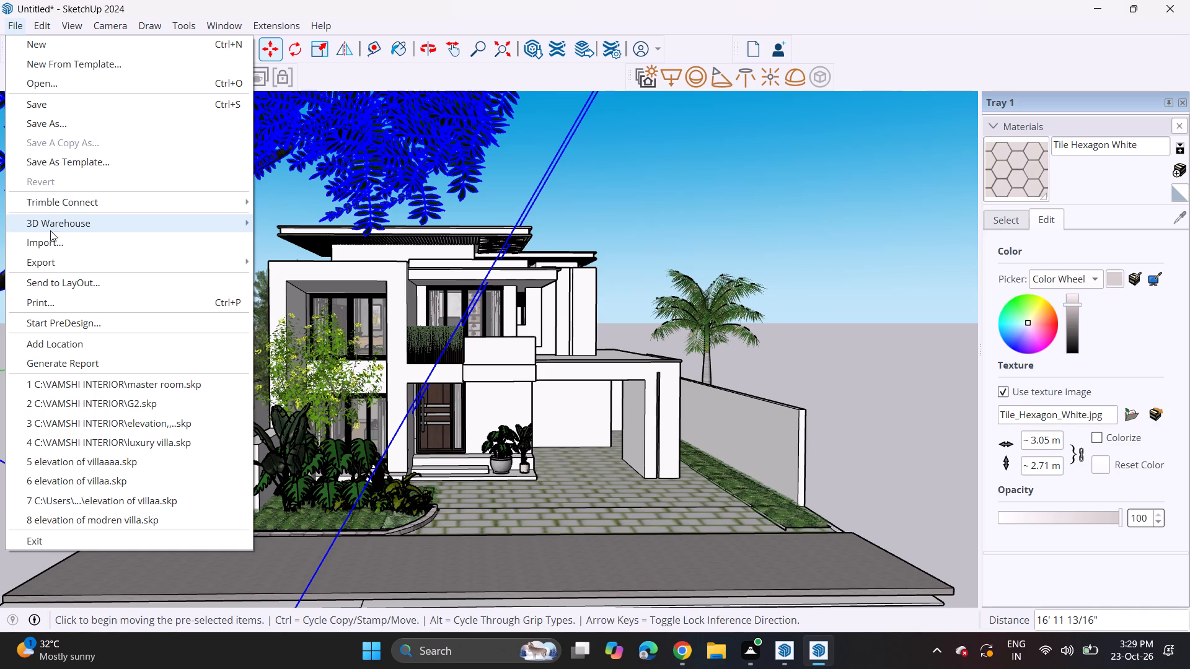
{"action": "left_click", "coordinate": [50, 247]}
{"action": "scroll", "coordinate": [330, 211], "scroll_direction": "down", "scroll_amount": 7}
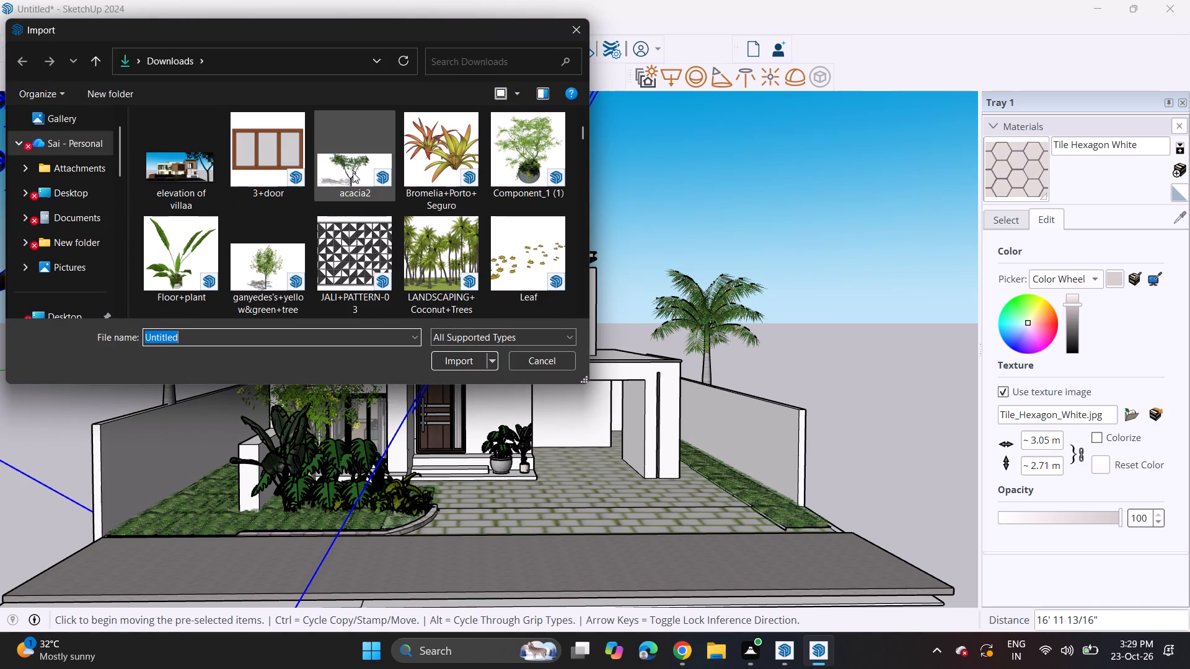
{"action": "left_click", "coordinate": [506, 154]}
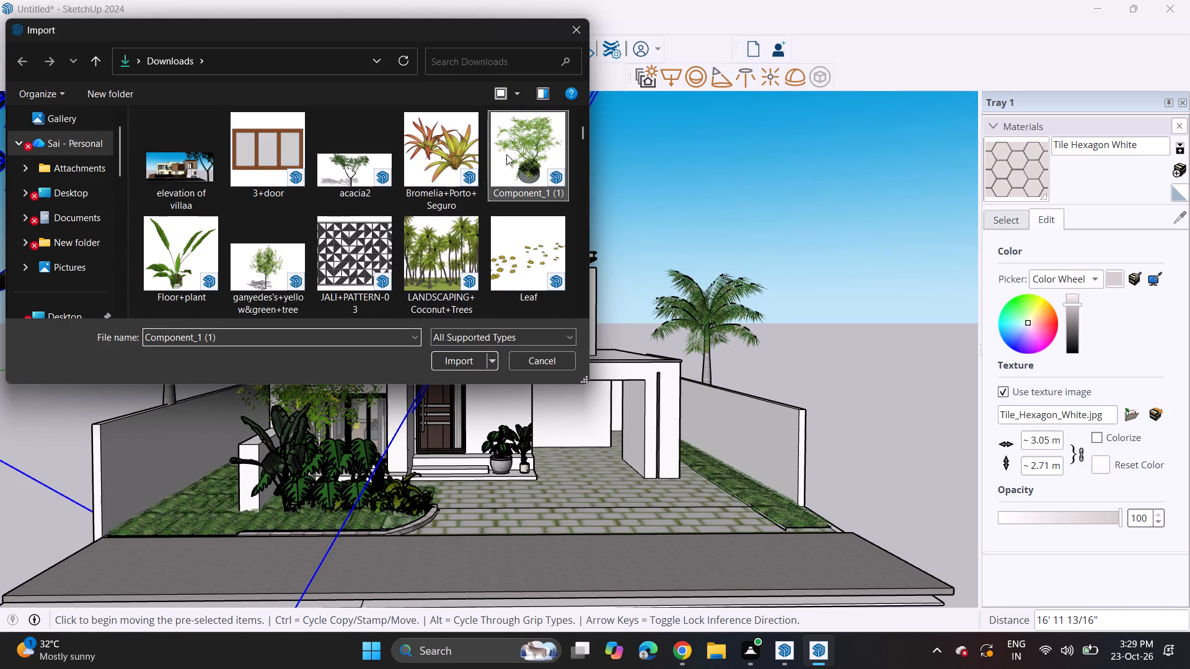
{"action": "scroll", "coordinate": [375, 244], "scroll_direction": "down", "scroll_amount": 2}
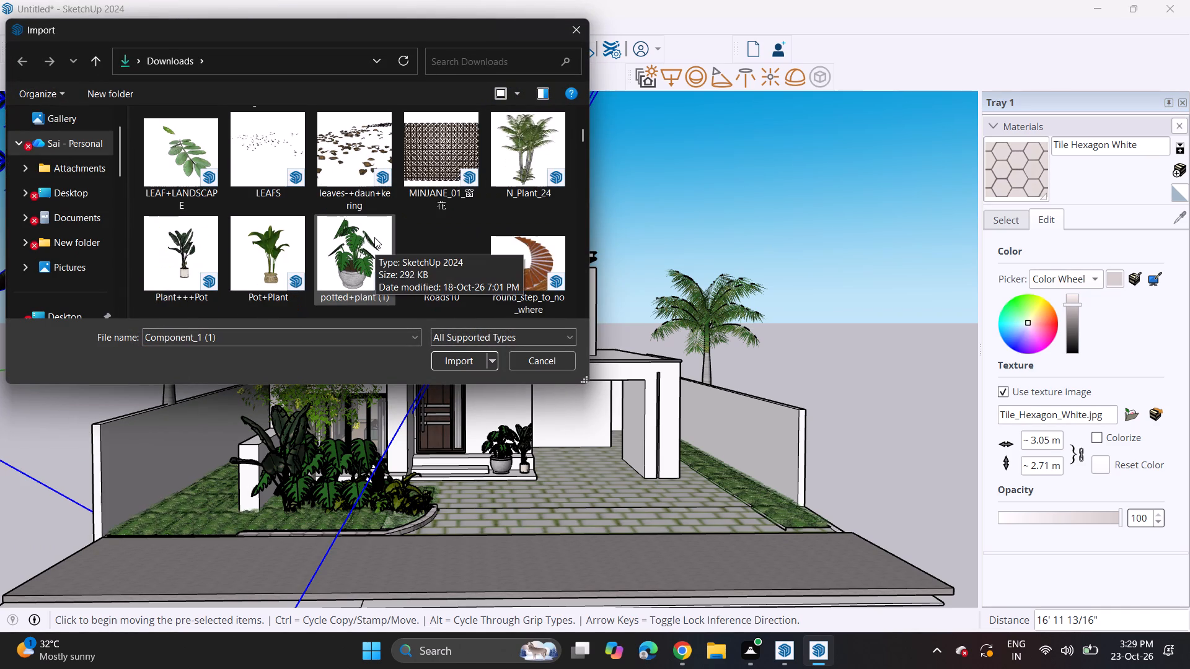
{"action": "scroll", "coordinate": [376, 232], "scroll_direction": "down", "scroll_amount": 3}
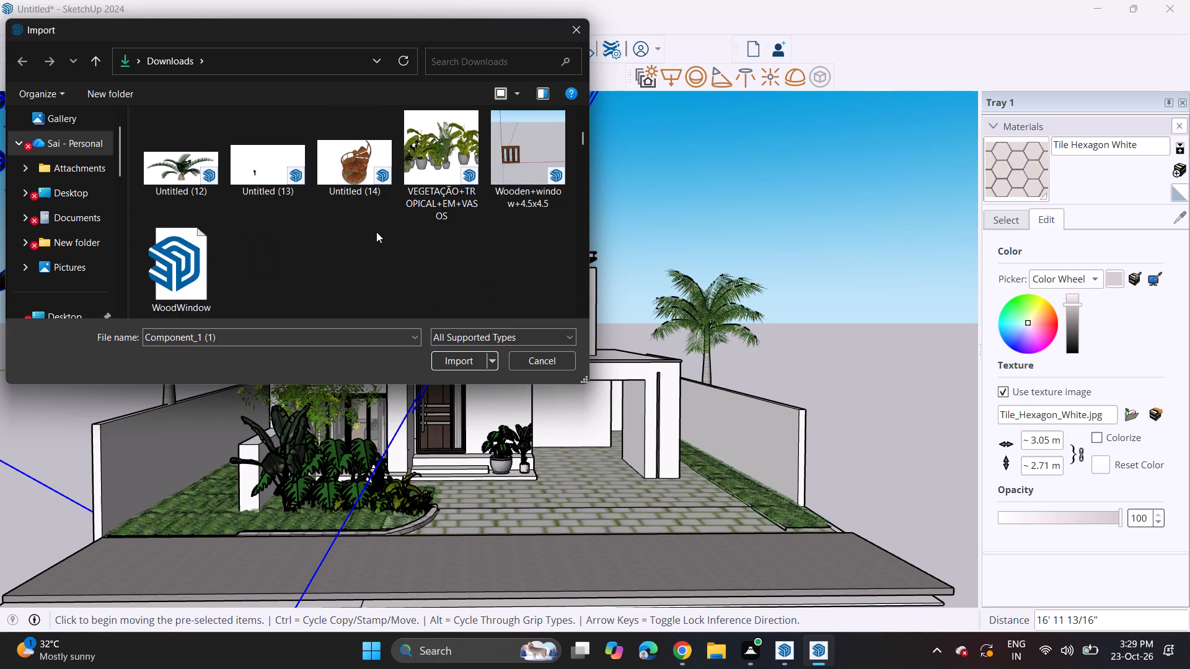
{"action": "scroll", "coordinate": [376, 231], "scroll_direction": "down", "scroll_amount": 8}
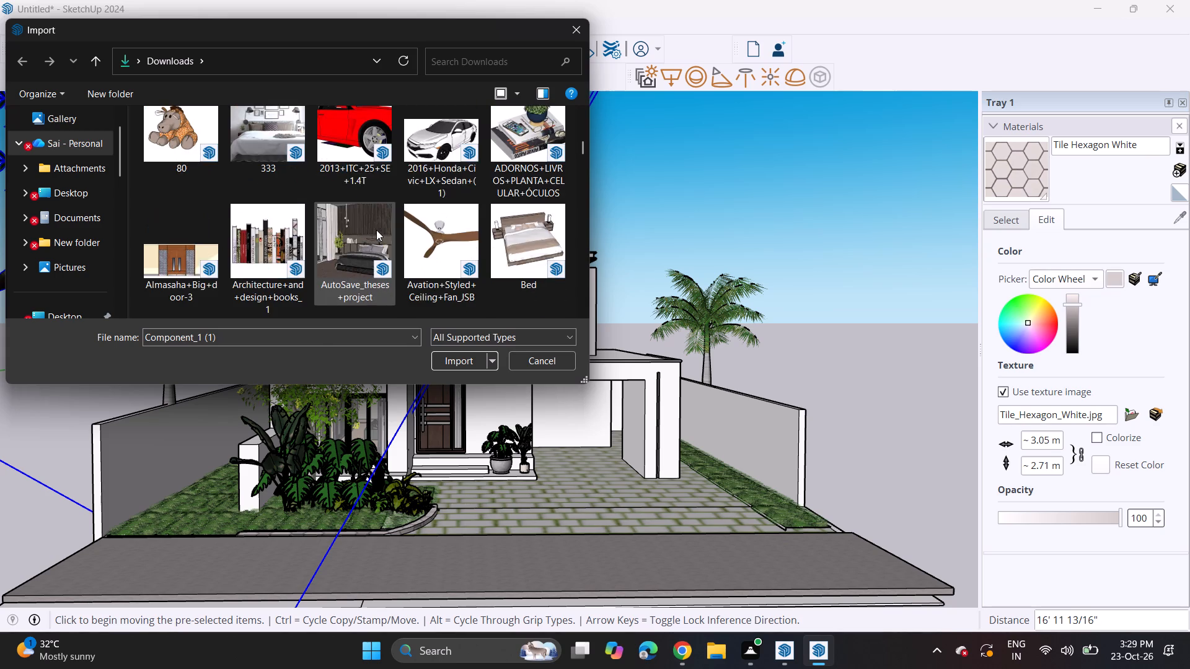
{"action": "scroll", "coordinate": [376, 230], "scroll_direction": "down", "scroll_amount": 8}
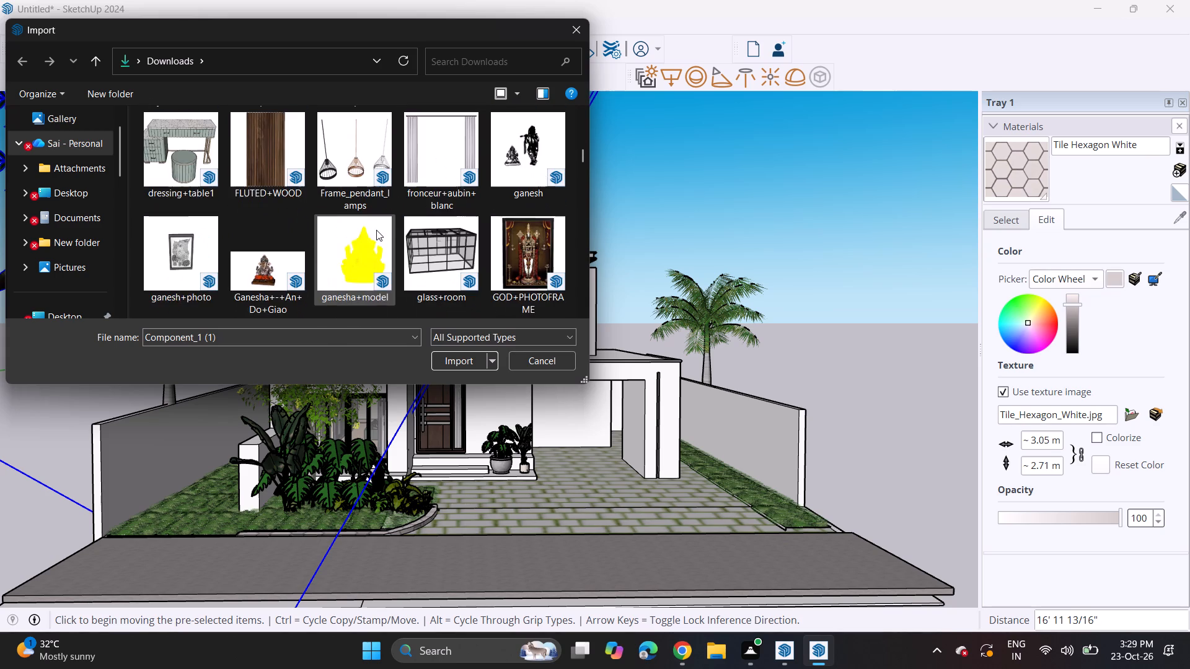
{"action": "scroll", "coordinate": [376, 230], "scroll_direction": "down", "scroll_amount": 5}
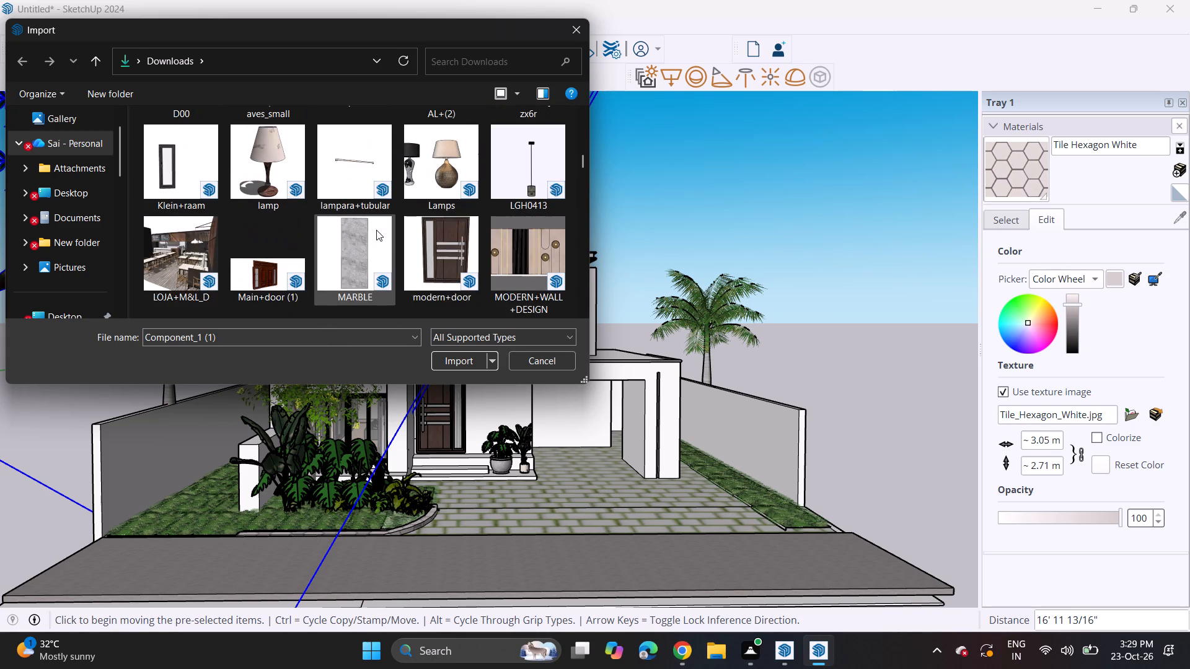
{"action": "scroll", "coordinate": [376, 230], "scroll_direction": "down", "scroll_amount": 6}
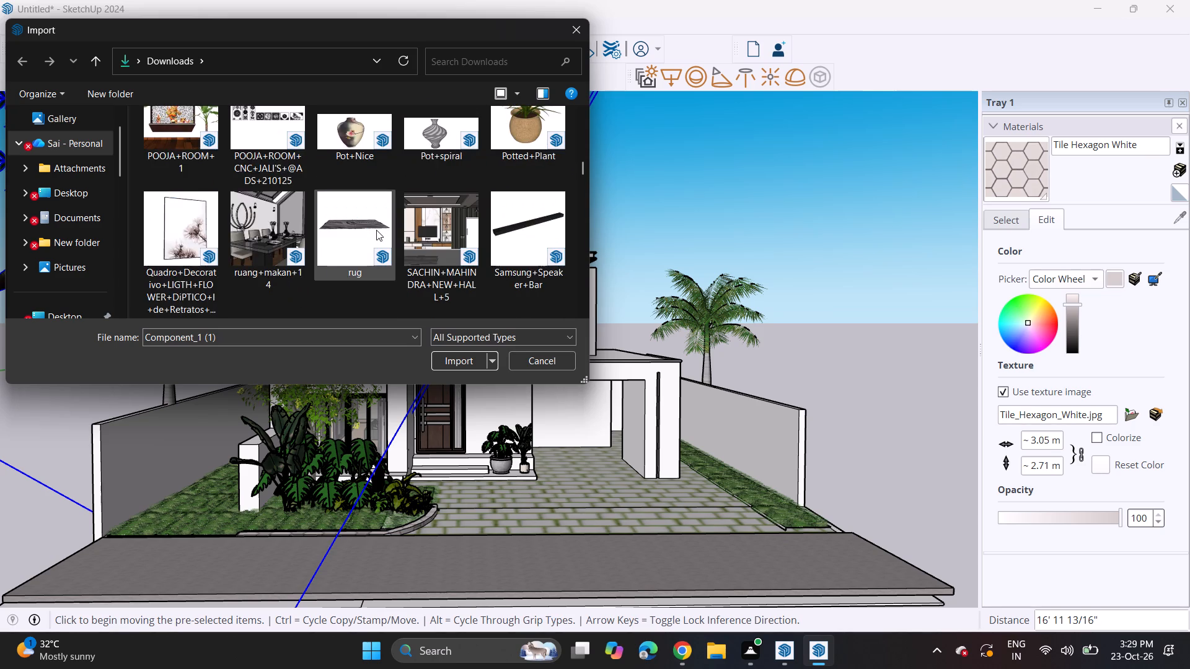
{"action": "scroll", "coordinate": [376, 230], "scroll_direction": "down", "scroll_amount": 6}
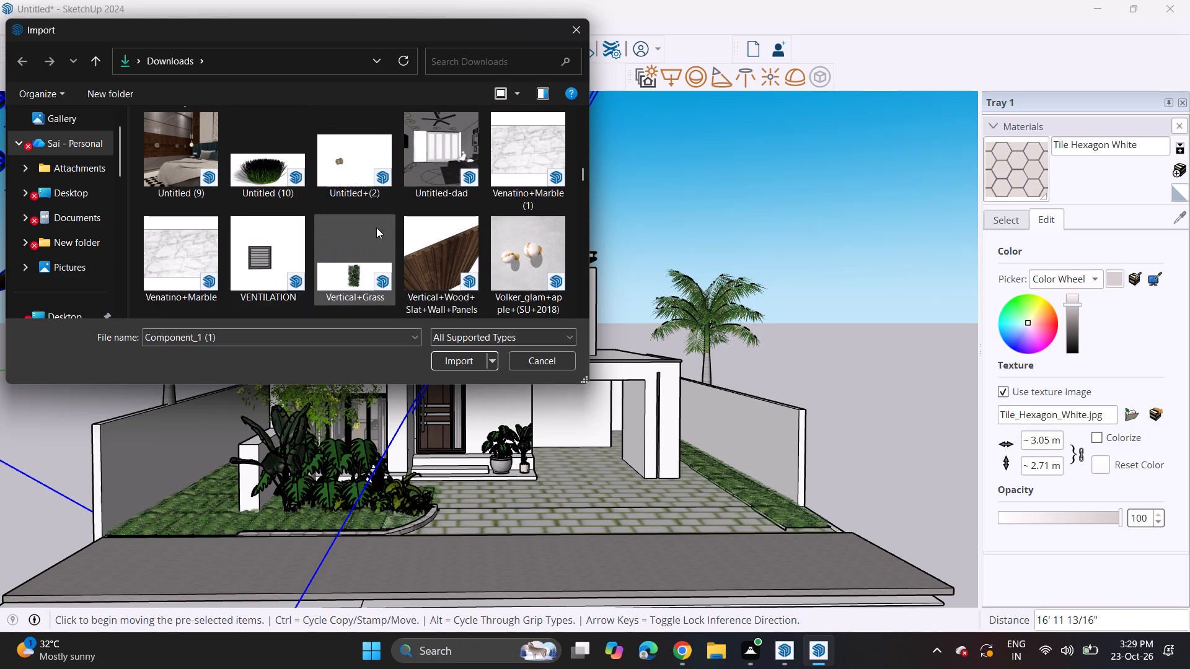
{"action": "scroll", "coordinate": [376, 227], "scroll_direction": "down", "scroll_amount": 9}
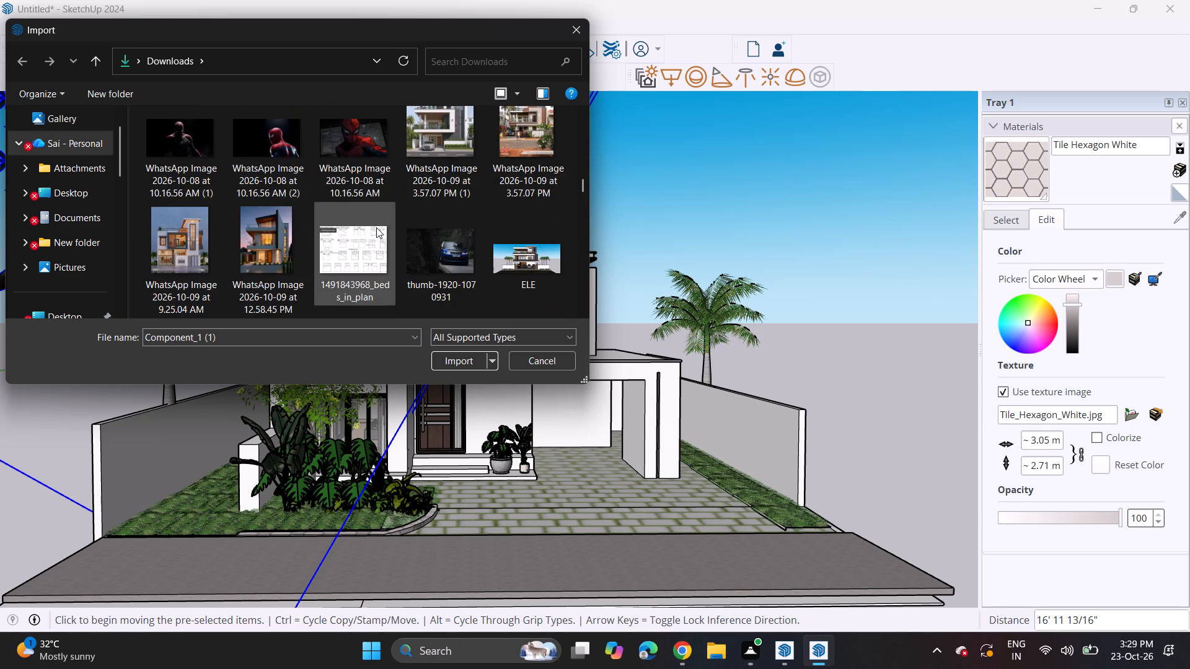
{"action": "scroll", "coordinate": [376, 227], "scroll_direction": "down", "scroll_amount": 6}
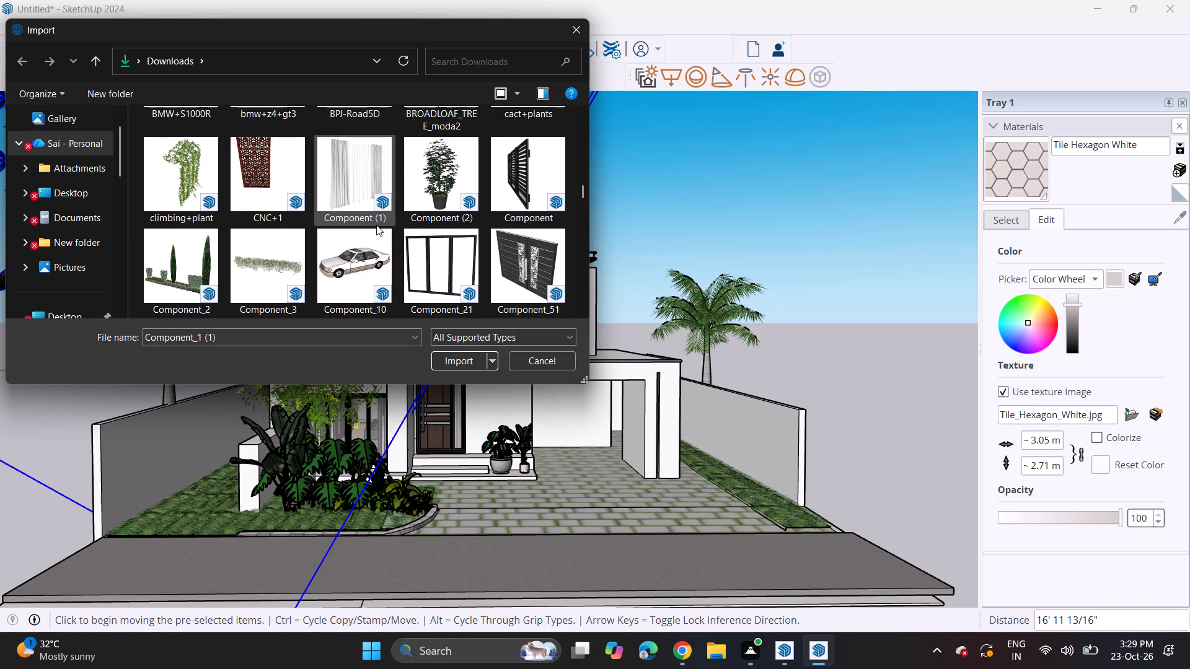
{"action": "scroll", "coordinate": [376, 225], "scroll_direction": "down", "scroll_amount": 4}
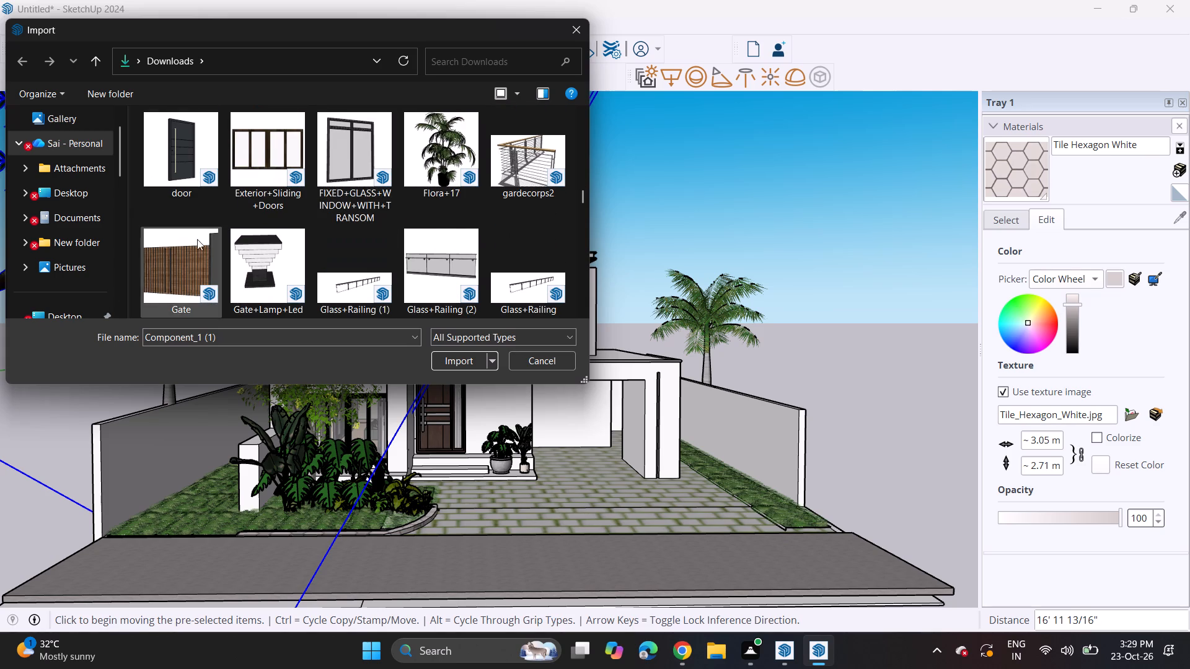
{"action": "scroll", "coordinate": [249, 237], "scroll_direction": "up", "scroll_amount": 3}
{"action": "left_click", "coordinate": [195, 160]}
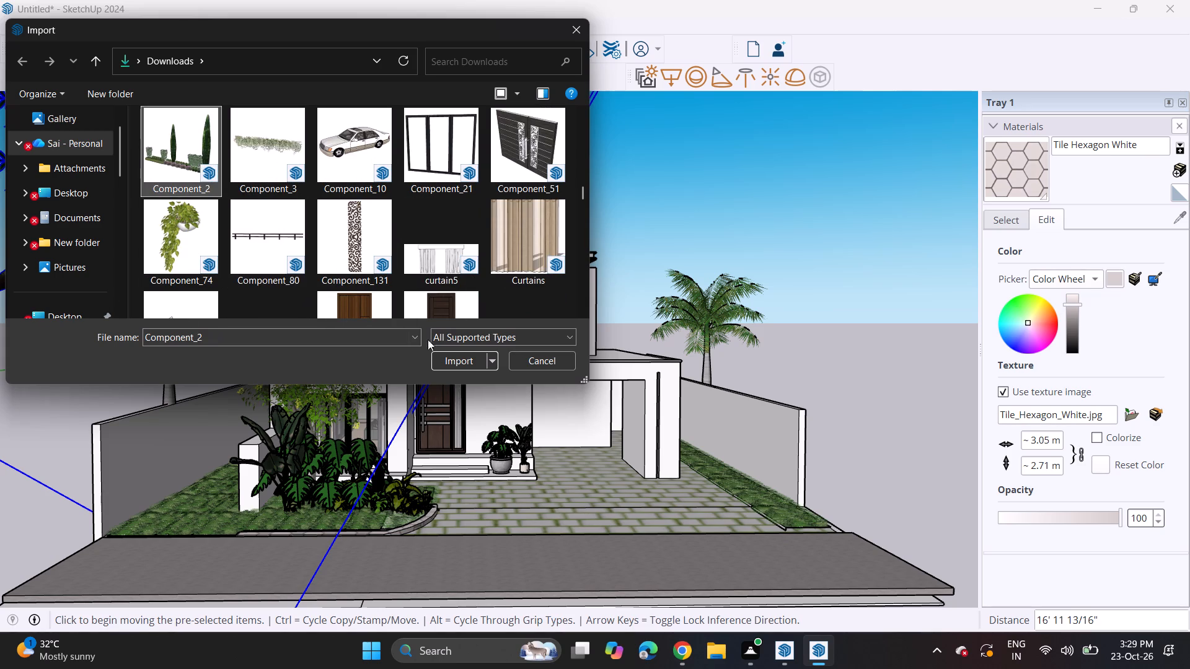
{"action": "left_click", "coordinate": [458, 362]}
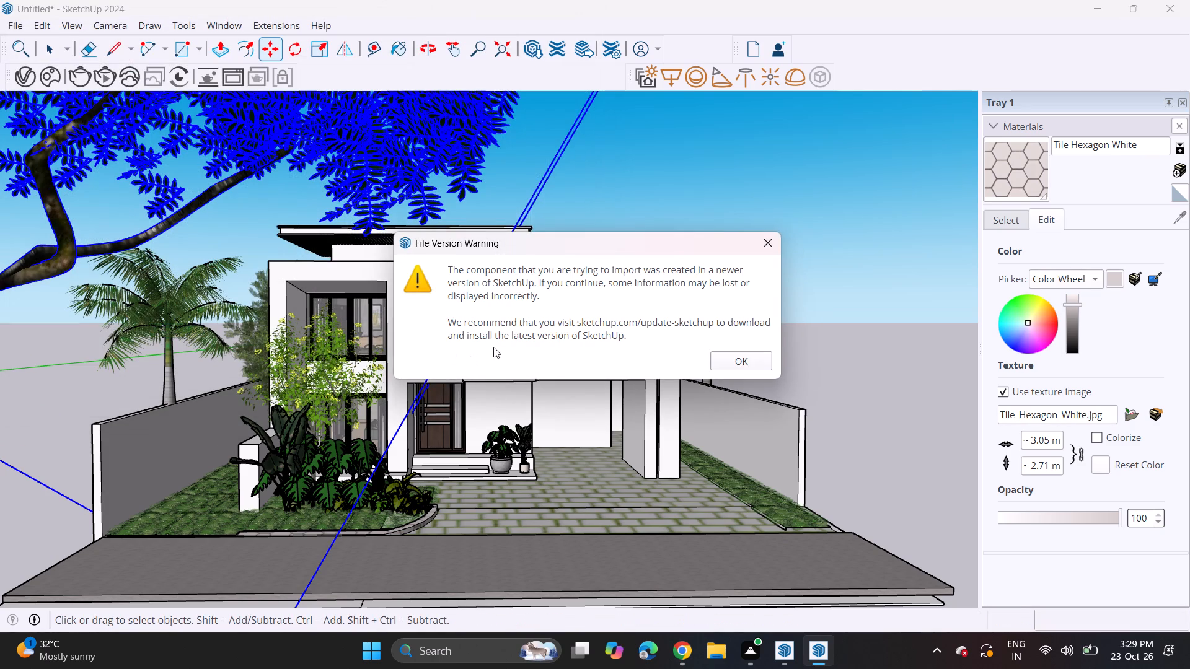
{"action": "left_click", "coordinate": [745, 361]}
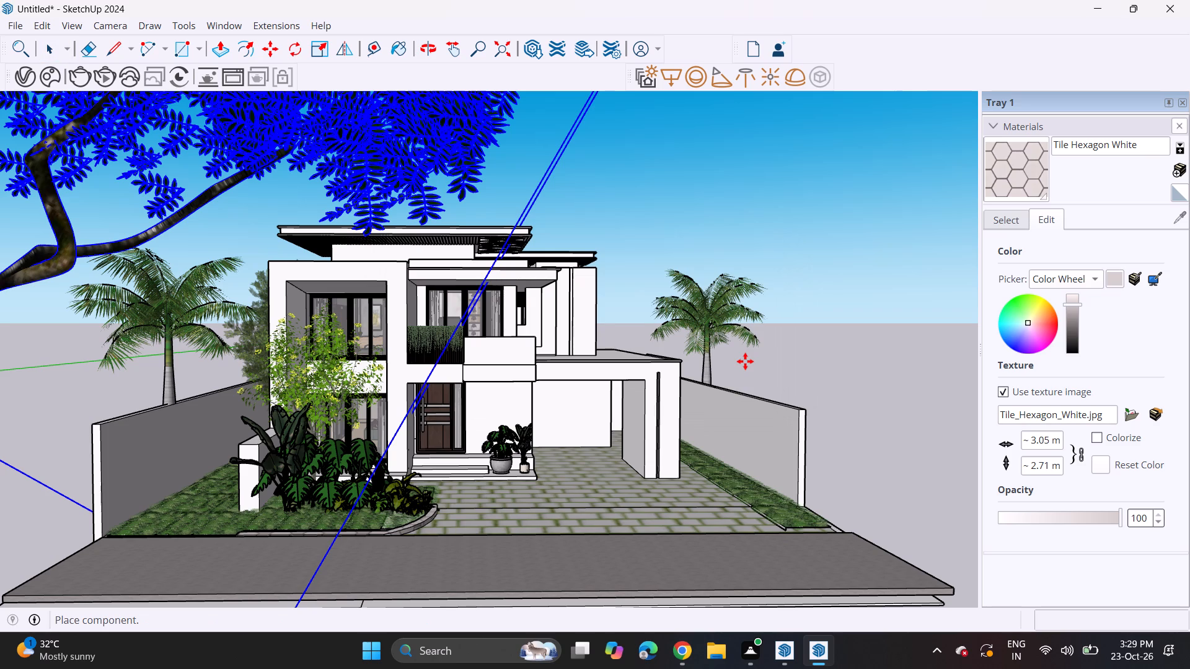
Place the imported cypress planting strip on the open ground outside the driveway-side boundary wall.
{"action": "scroll", "coordinate": [711, 320], "scroll_direction": "up", "scroll_amount": 1}
{"action": "middle_click_drag", "start_coordinate": [711, 320], "coordinate": [718, 407]}
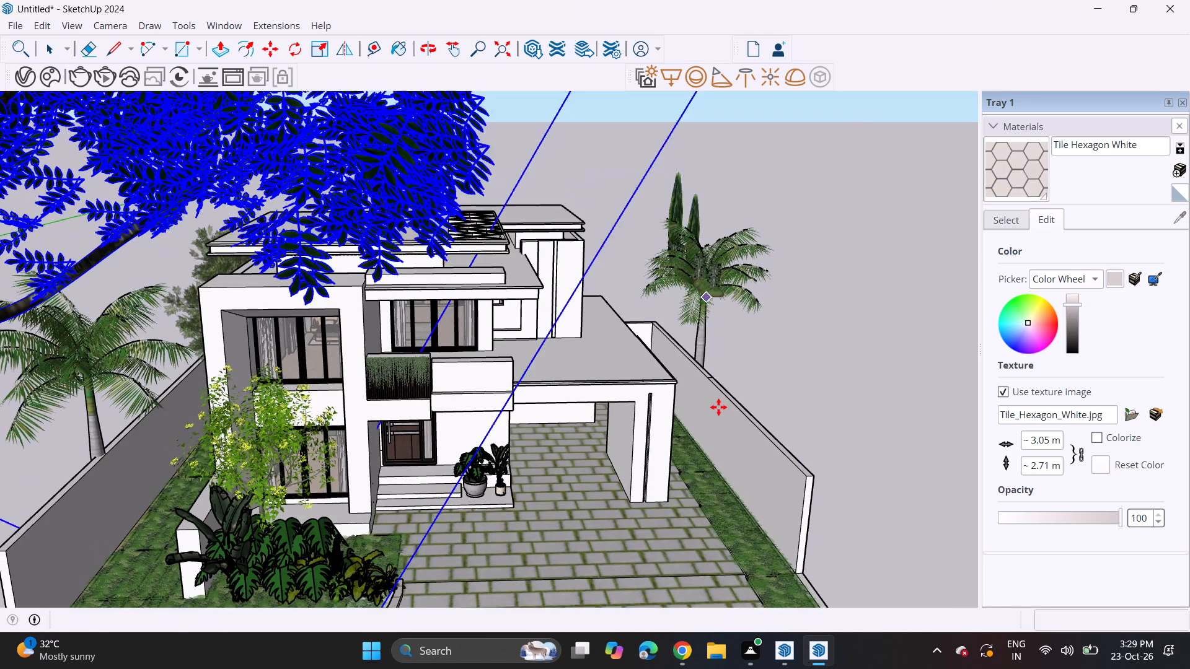
{"action": "scroll", "coordinate": [686, 421], "scroll_direction": "up", "scroll_amount": 6}
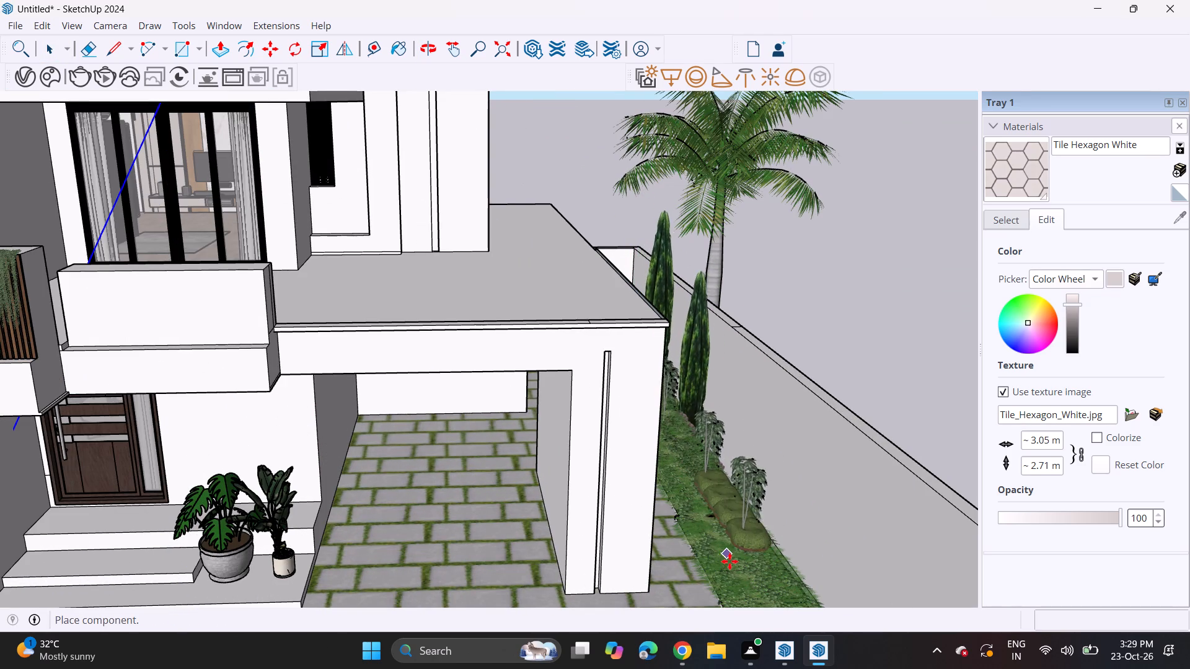
{"action": "middle_click_drag", "start_coordinate": [750, 430], "coordinate": [227, 489]}
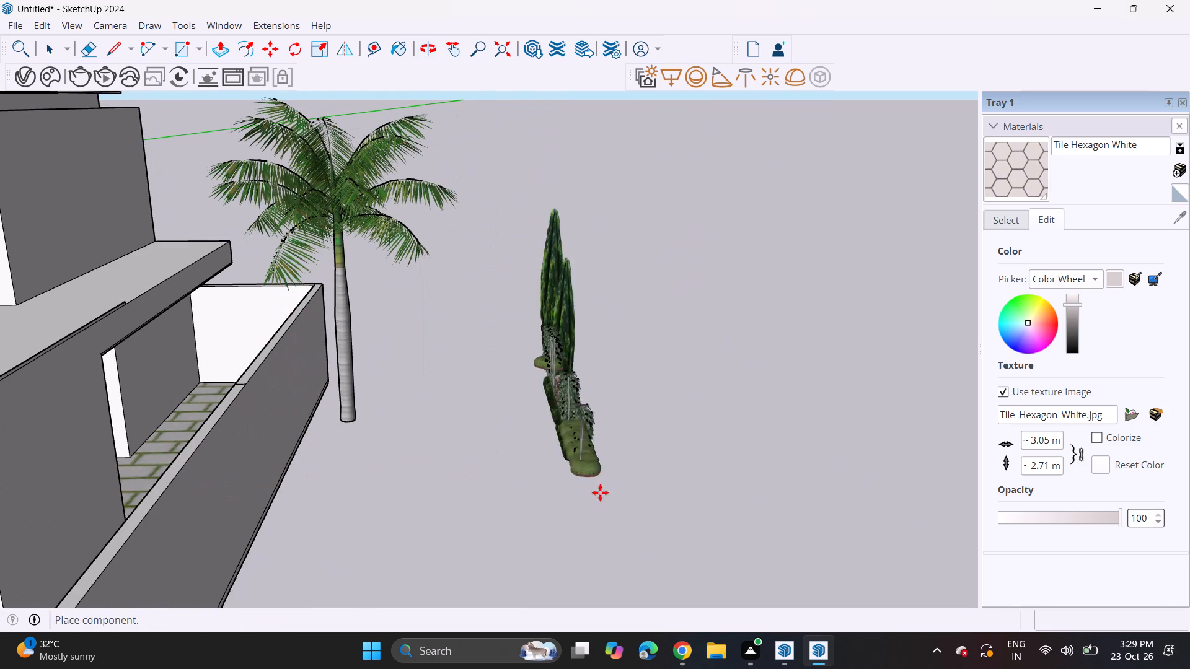
{"action": "left_click", "coordinate": [627, 497]}
Rotate the cypress planting strip 180 degrees in the ground plane.
{"action": "left_click", "coordinate": [292, 43]}
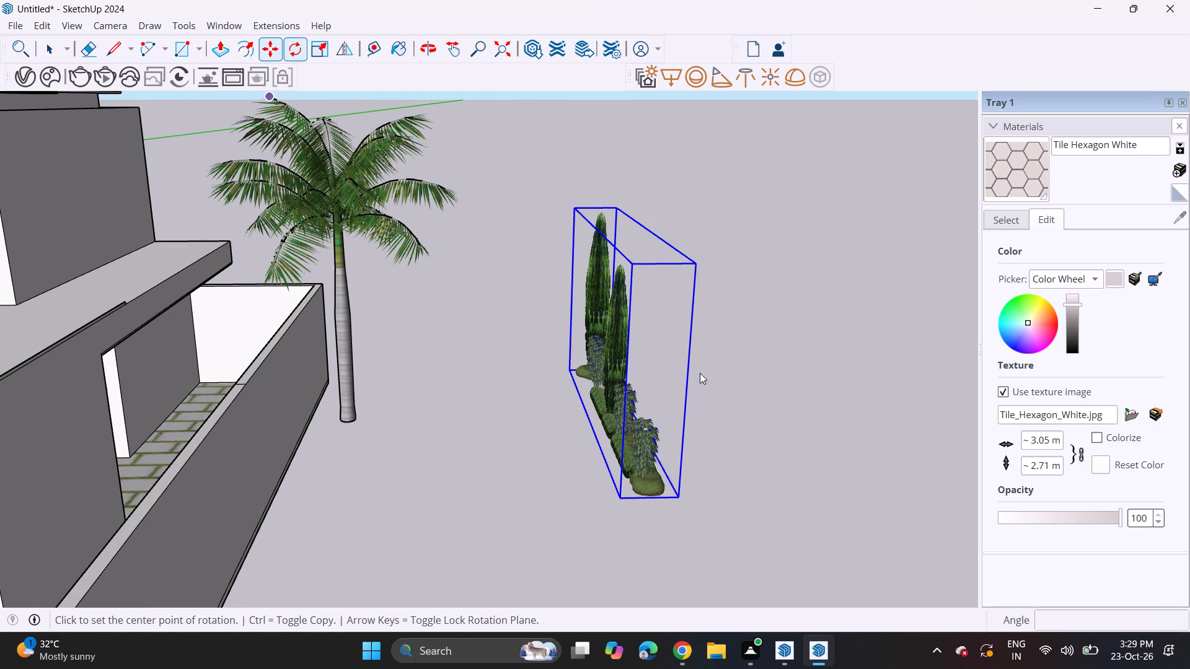
{"action": "middle_click_drag", "start_coordinate": [690, 375], "coordinate": [678, 443]}
{"action": "scroll", "coordinate": [690, 375], "scroll_direction": "up", "scroll_amount": 1}
{"action": "left_click", "coordinate": [688, 424]}
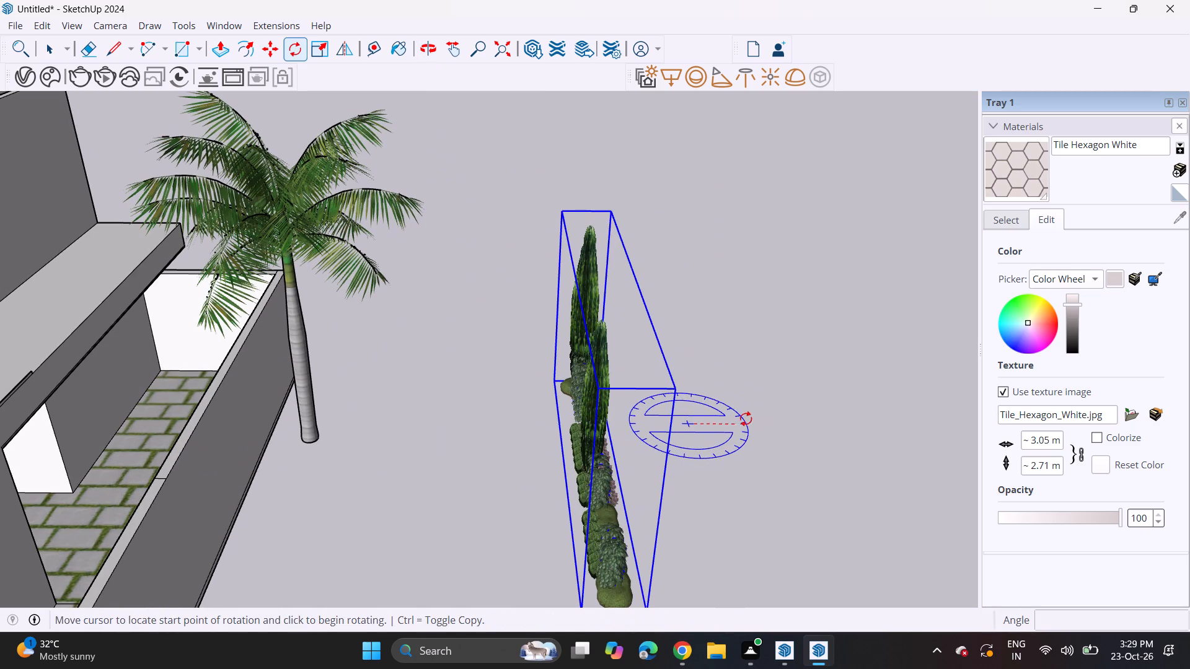
{"action": "left_click", "coordinate": [753, 419]}
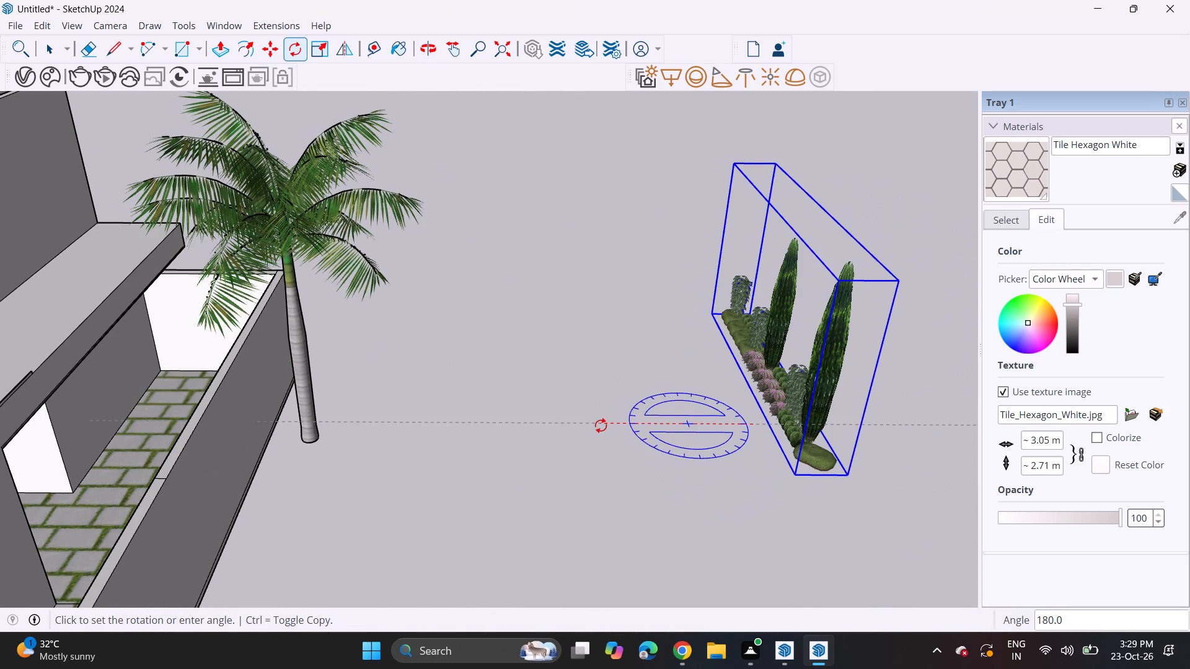
{"action": "left_click", "coordinate": [601, 426]}
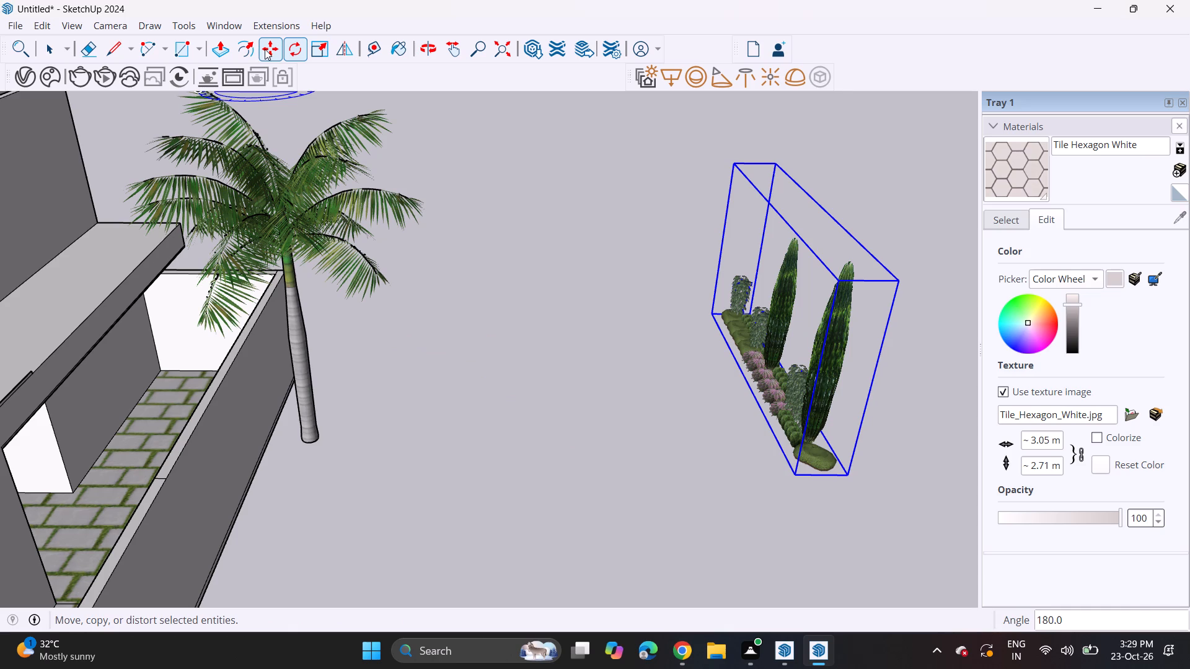
Move the cypress planting strip about 91' 4 15/16" onto the grass strip between the carport and the driveway-side boundary wall.
{"action": "left_click", "coordinate": [265, 49]}
{"action": "left_click", "coordinate": [797, 479]}
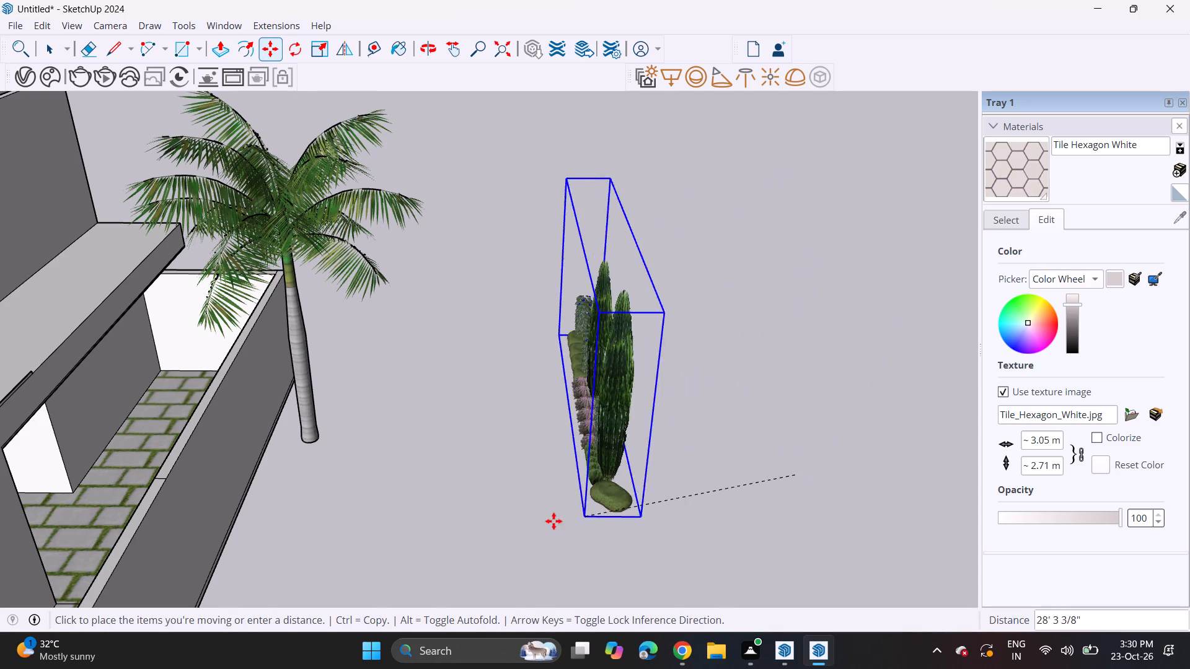
{"action": "middle_click_drag", "start_coordinate": [299, 569], "coordinate": [514, 444]}
{"action": "scroll", "coordinate": [475, 531], "scroll_direction": "down", "scroll_amount": 3}
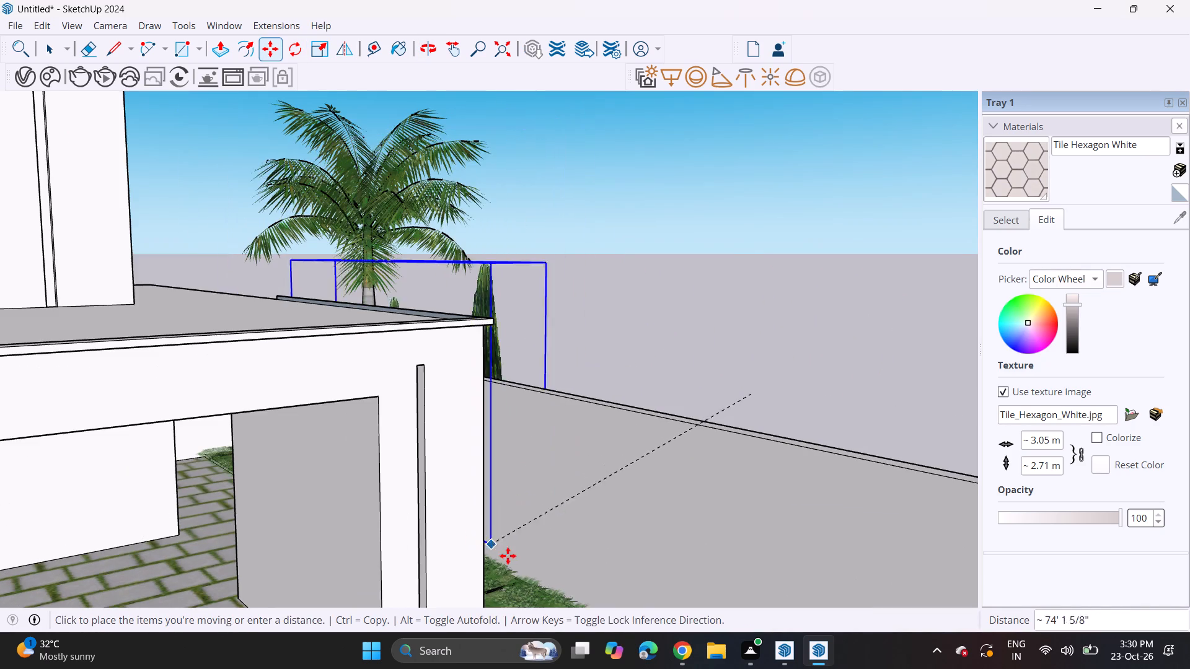
{"action": "middle_click_drag", "start_coordinate": [508, 557], "coordinate": [392, 411]}
{"action": "middle_click_drag", "start_coordinate": [387, 390], "coordinate": [369, 479]}
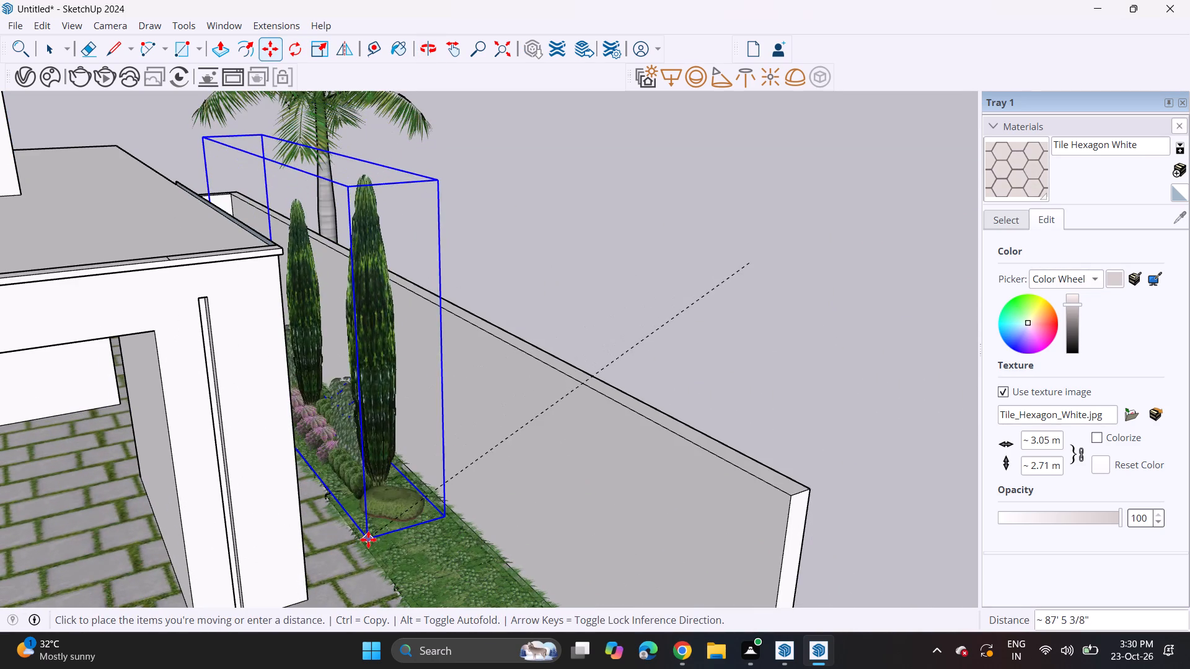
{"action": "left_click", "coordinate": [438, 618]}
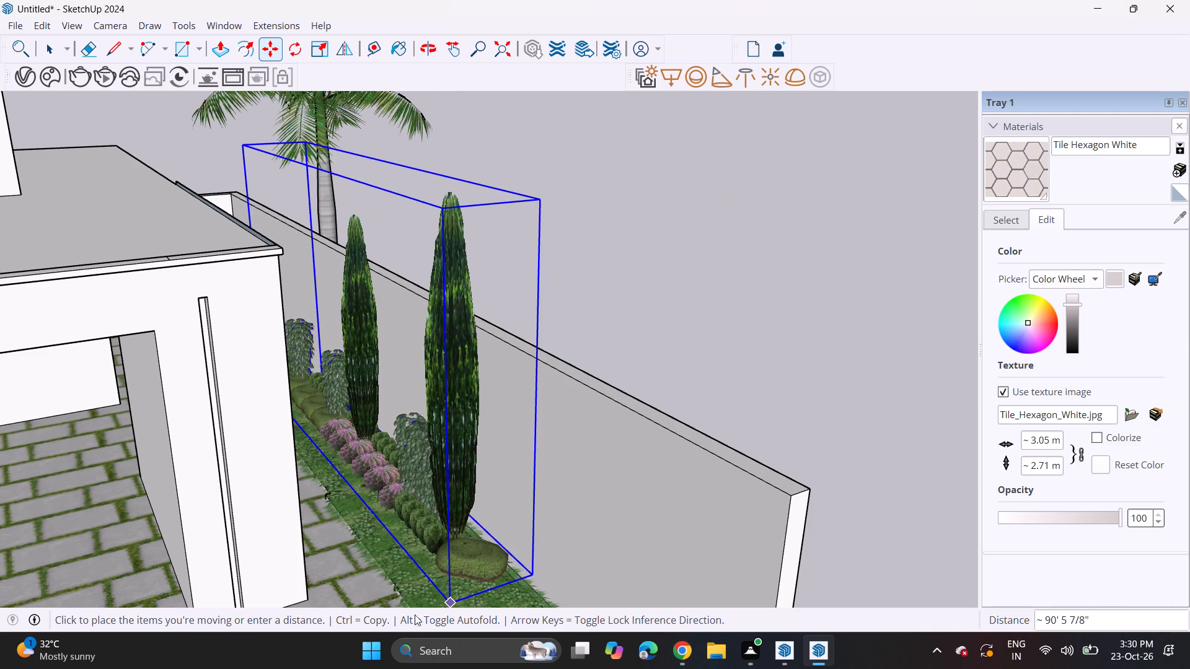
{"action": "left_click", "coordinate": [405, 596]}
{"action": "key", "text": "space"}
{"action": "left_click", "coordinate": [633, 339]}
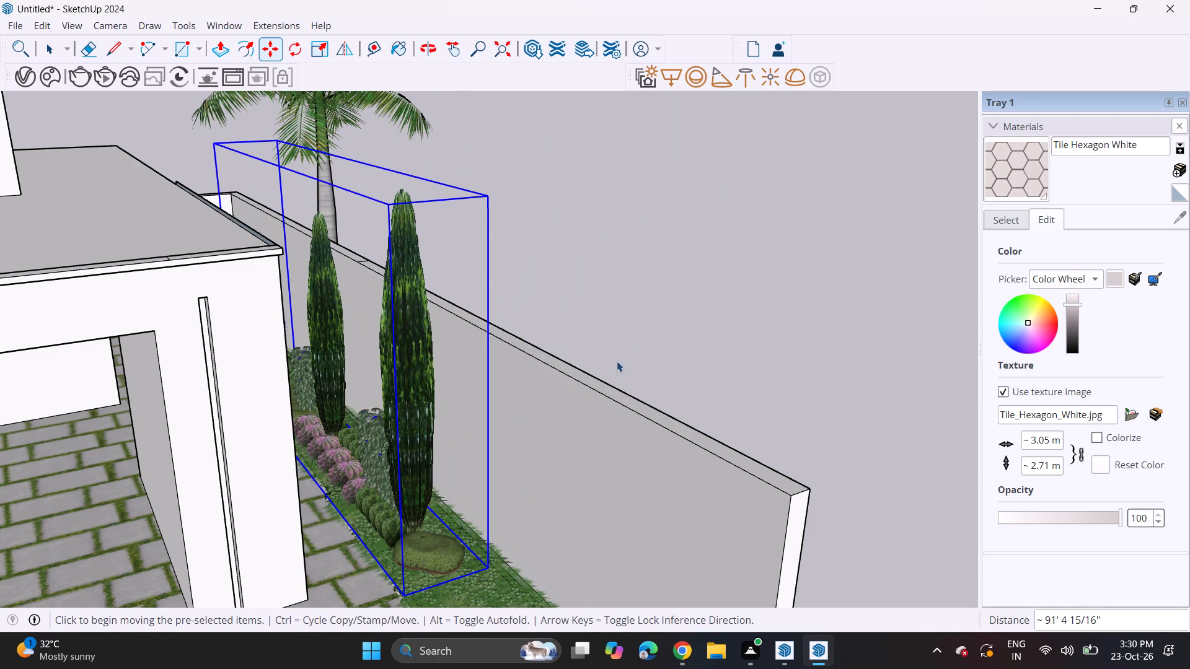
Examine the placed cypress strip up close and the whole landscaped frontage from the street side.
{"action": "middle_click_drag", "start_coordinate": [483, 487], "coordinate": [478, 374]}
{"action": "scroll", "coordinate": [478, 374], "scroll_direction": "up", "scroll_amount": 1}
{"action": "scroll", "coordinate": [475, 388], "scroll_direction": "down", "scroll_amount": 4}
{"action": "middle_click_drag", "start_coordinate": [440, 483], "coordinate": [435, 435]}
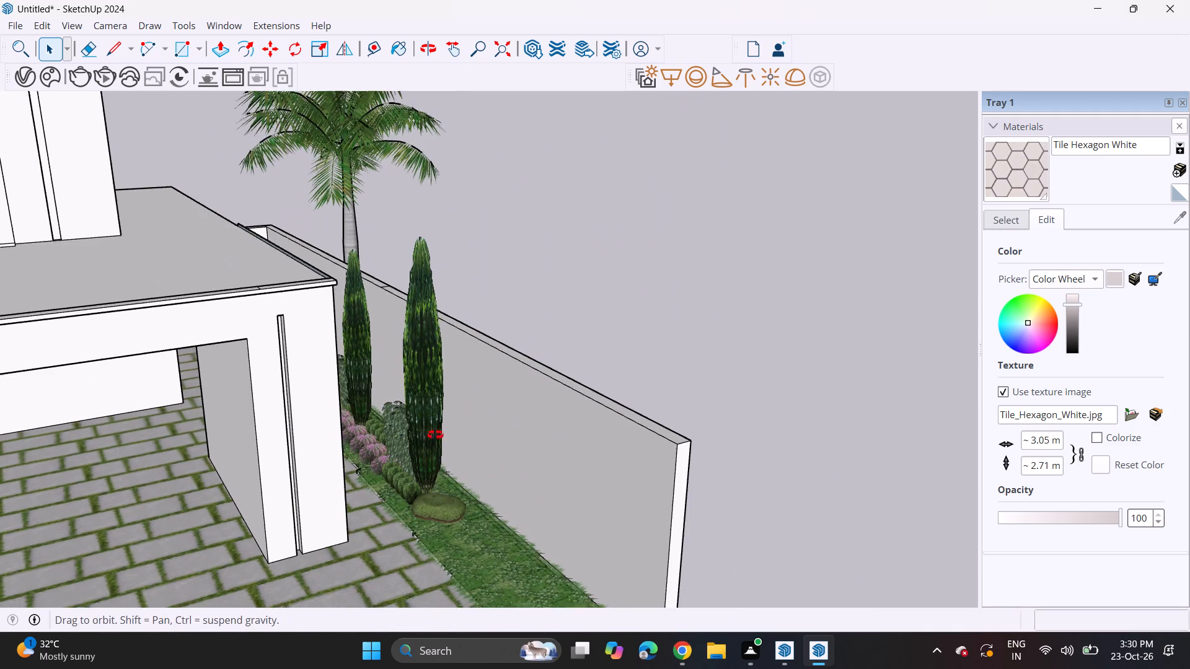
{"action": "middle_click_drag", "start_coordinate": [435, 435], "coordinate": [431, 419]}
{"action": "scroll", "coordinate": [369, 441], "scroll_direction": "up", "scroll_amount": 1}
{"action": "middle_click_drag", "start_coordinate": [371, 441], "coordinate": [610, 457], "text": "shift"}
{"action": "middle_click_drag", "start_coordinate": [594, 465], "coordinate": [457, 440]}
{"action": "scroll", "coordinate": [576, 459], "scroll_direction": "up", "scroll_amount": 1}
{"action": "scroll", "coordinate": [369, 445], "scroll_direction": "down", "scroll_amount": 5}
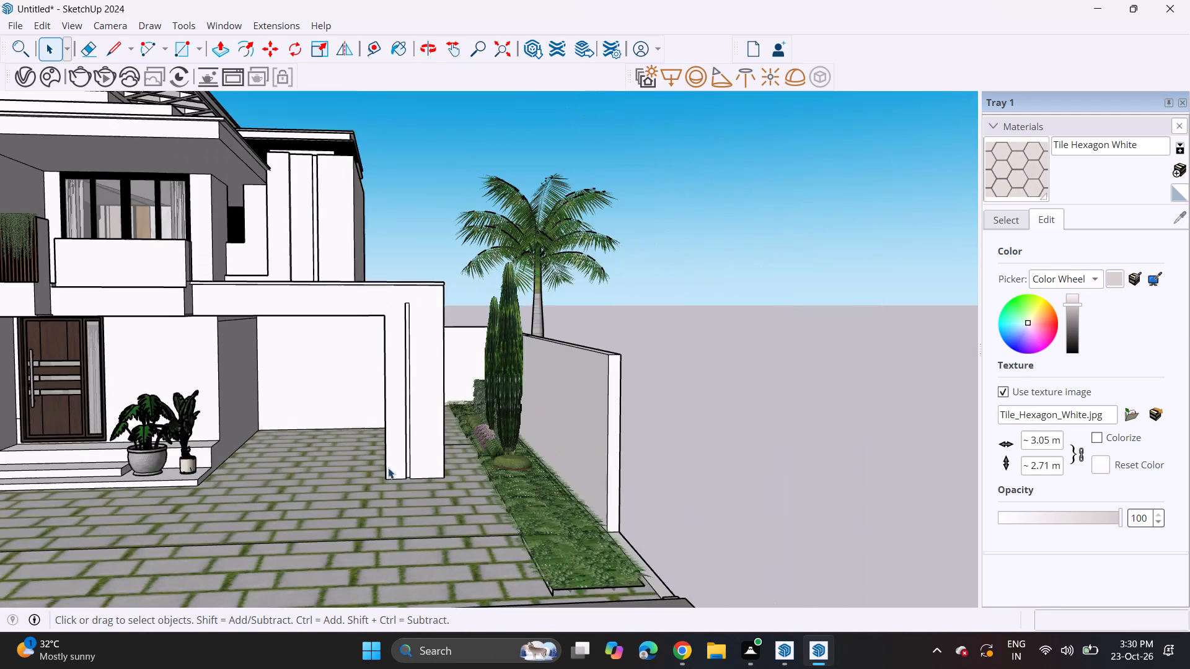
{"action": "middle_click_drag", "start_coordinate": [382, 468], "coordinate": [673, 430]}
{"action": "middle_click_drag", "start_coordinate": [630, 429], "coordinate": [610, 424]}
{"action": "scroll", "coordinate": [612, 424], "scroll_direction": "up", "scroll_amount": 1}
{"action": "scroll", "coordinate": [545, 429], "scroll_direction": "up", "scroll_amount": 1}
{"action": "middle_click_drag", "start_coordinate": [556, 430], "coordinate": [630, 447], "text": "shift"}
{"action": "scroll", "coordinate": [631, 447], "scroll_direction": "down", "scroll_amount": 2}
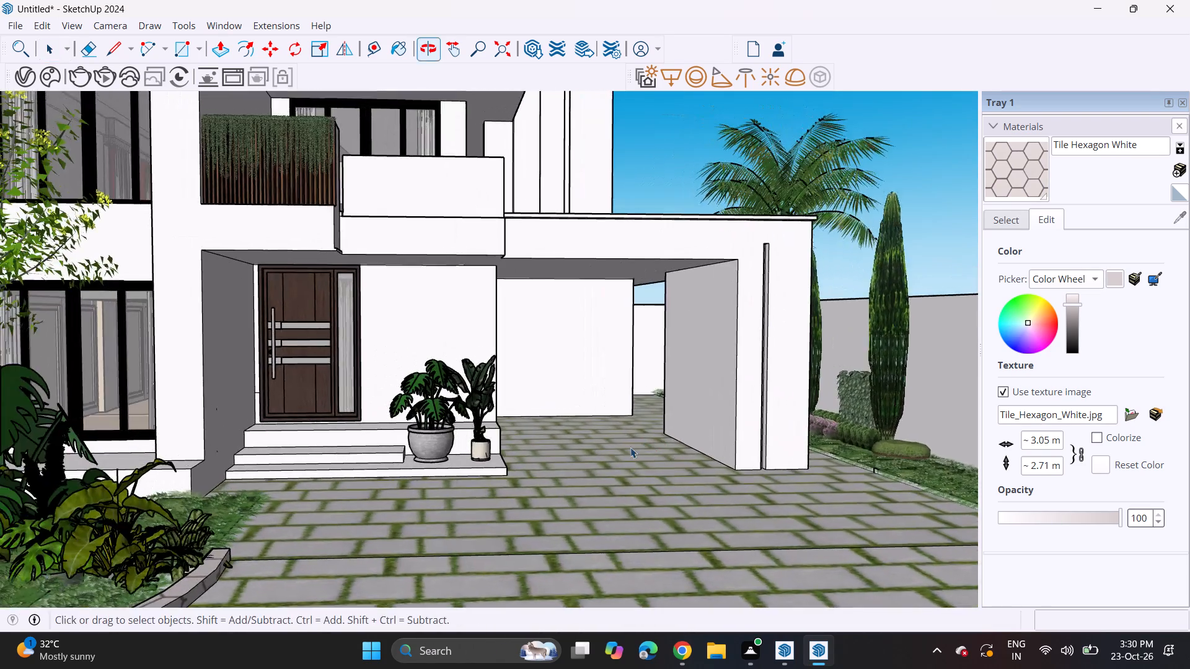
{"action": "scroll", "coordinate": [630, 447], "scroll_direction": "down", "scroll_amount": 4}
{"action": "middle_click_drag", "start_coordinate": [622, 447], "coordinate": [589, 443]}
{"action": "scroll", "coordinate": [571, 447], "scroll_direction": "up", "scroll_amount": 3}
{"action": "middle_click_drag", "start_coordinate": [570, 445], "coordinate": [642, 444]}
{"action": "scroll", "coordinate": [641, 445], "scroll_direction": "down", "scroll_amount": 2}
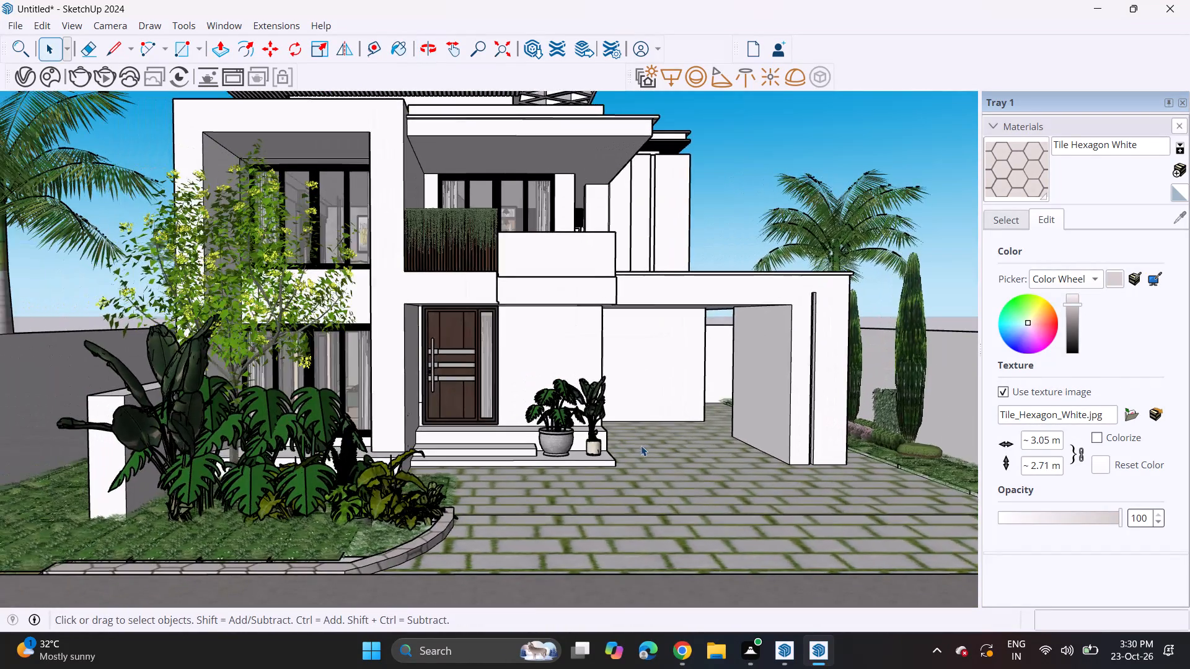
{"action": "middle_click_drag", "start_coordinate": [637, 446], "coordinate": [614, 448]}
{"action": "middle_click_drag", "start_coordinate": [615, 446], "coordinate": [591, 447], "text": "shift"}
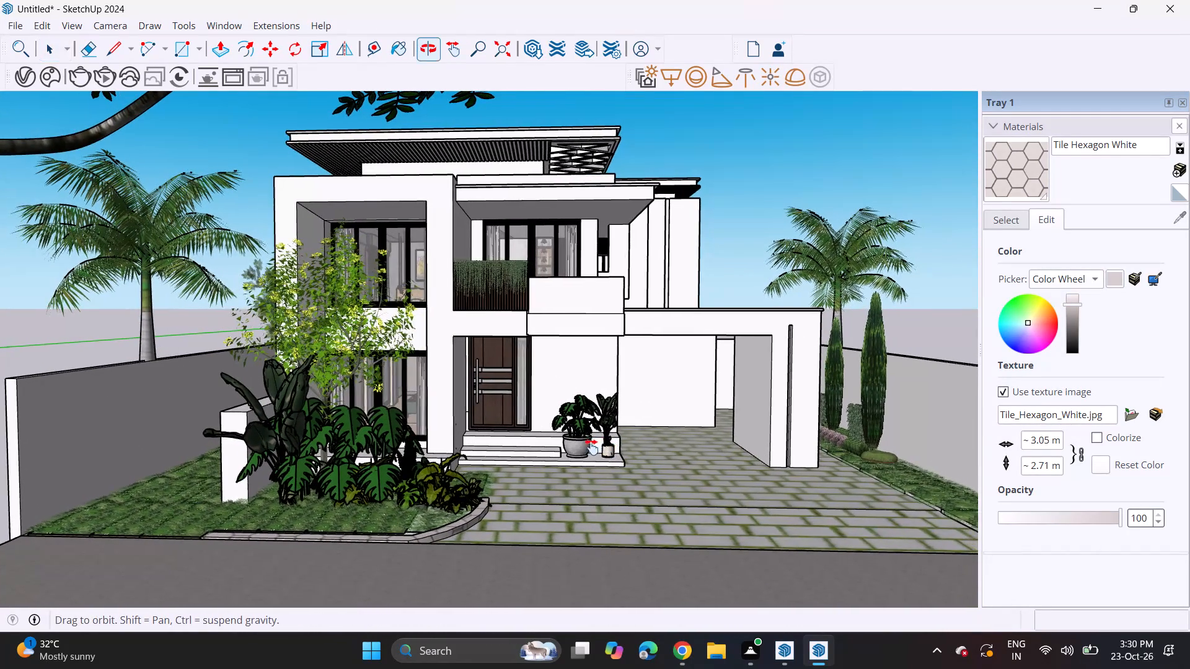
{"action": "middle_click_drag", "start_coordinate": [591, 447], "coordinate": [580, 450], "text": "shift"}
{"action": "scroll", "coordinate": [582, 450], "scroll_direction": "up", "scroll_amount": 1}
{"action": "middle_click_drag", "start_coordinate": [584, 450], "coordinate": [606, 447]}
{"action": "scroll", "coordinate": [607, 444], "scroll_direction": "down", "scroll_amount": 1}
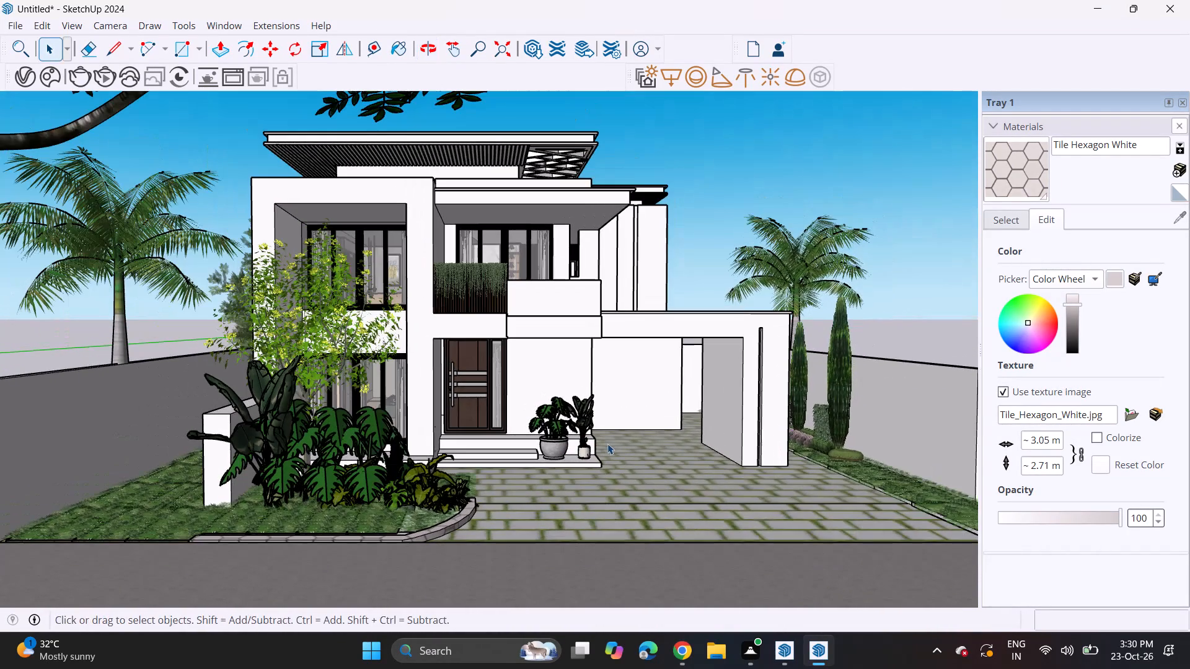
{"action": "scroll", "coordinate": [607, 444], "scroll_direction": "down", "scroll_amount": 1}
{"action": "middle_click_drag", "start_coordinate": [607, 444], "coordinate": [596, 444], "text": "shift"}
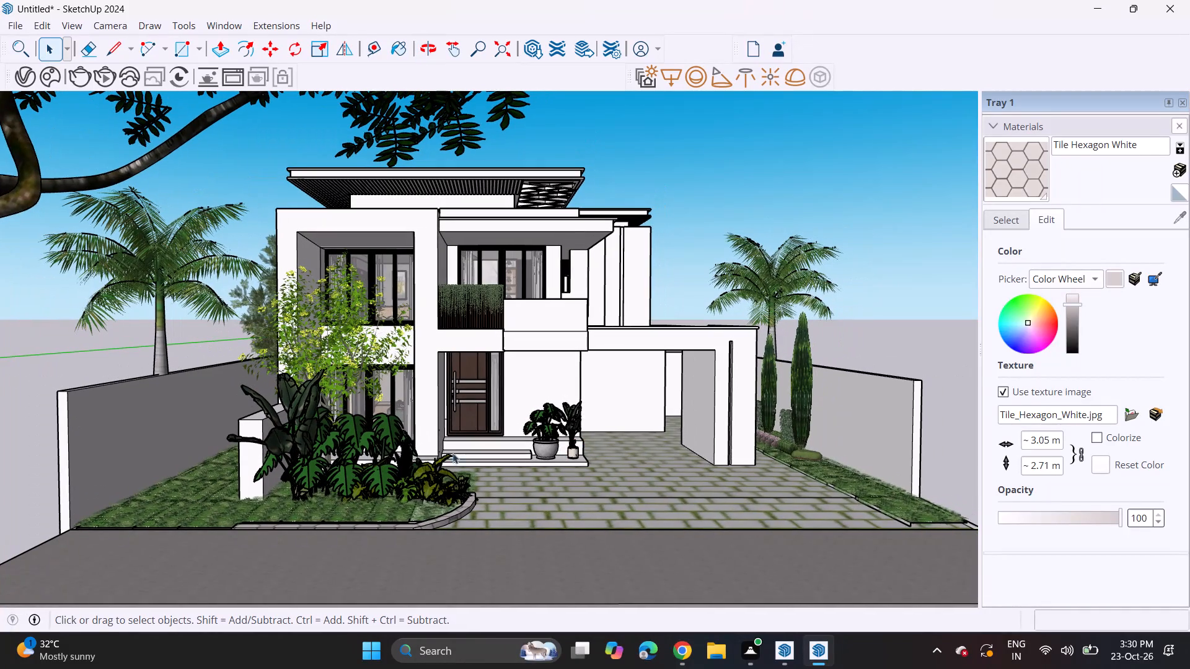
{"action": "scroll", "coordinate": [302, 351], "scroll_direction": "up", "scroll_amount": 2}
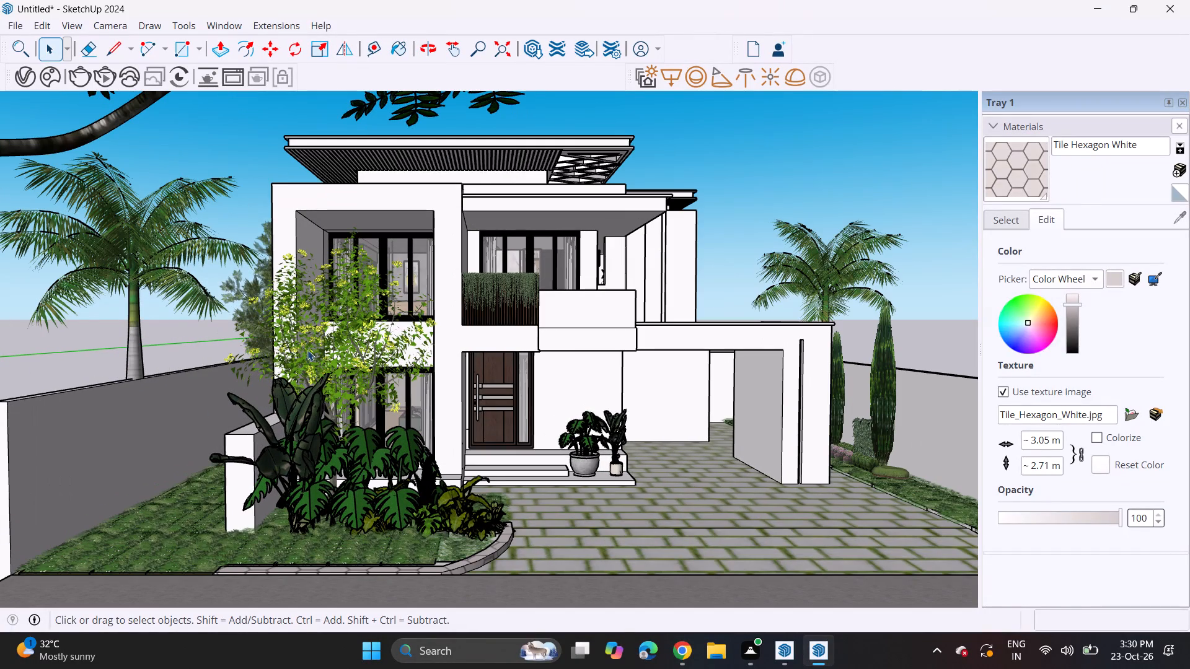
{"action": "middle_click_drag", "start_coordinate": [367, 351], "coordinate": [340, 367], "text": "shift"}
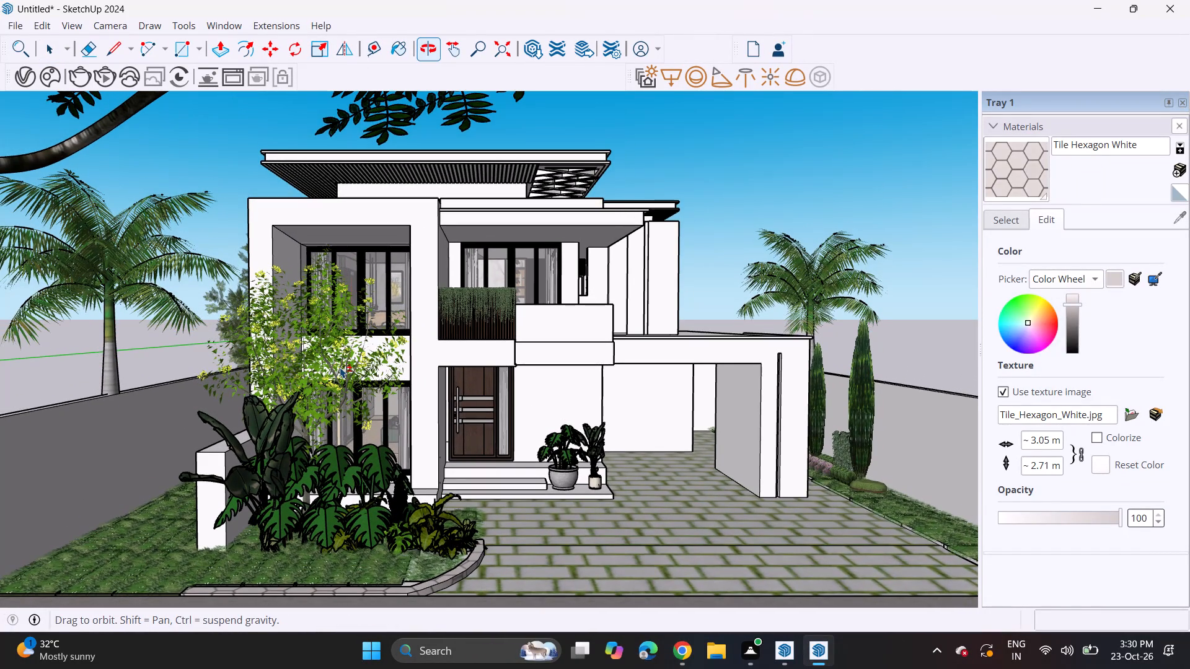
{"action": "scroll", "coordinate": [340, 367], "scroll_direction": "up", "scroll_amount": 1}
{"action": "middle_click", "coordinate": [340, 367]}
{"action": "scroll", "coordinate": [340, 364], "scroll_direction": "down", "scroll_amount": 2}
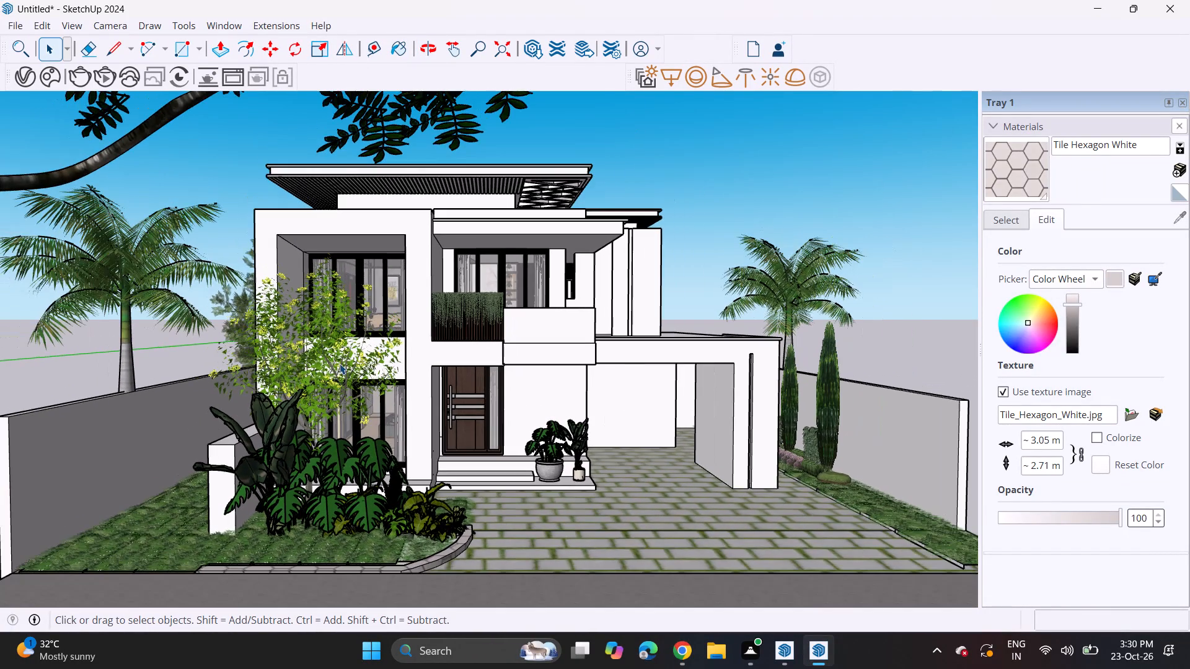
Move the overhanging acacia tree about 10' 7 15/16" so its branches reach further across the front view of the roof.
{"action": "left_click", "coordinate": [152, 123]}
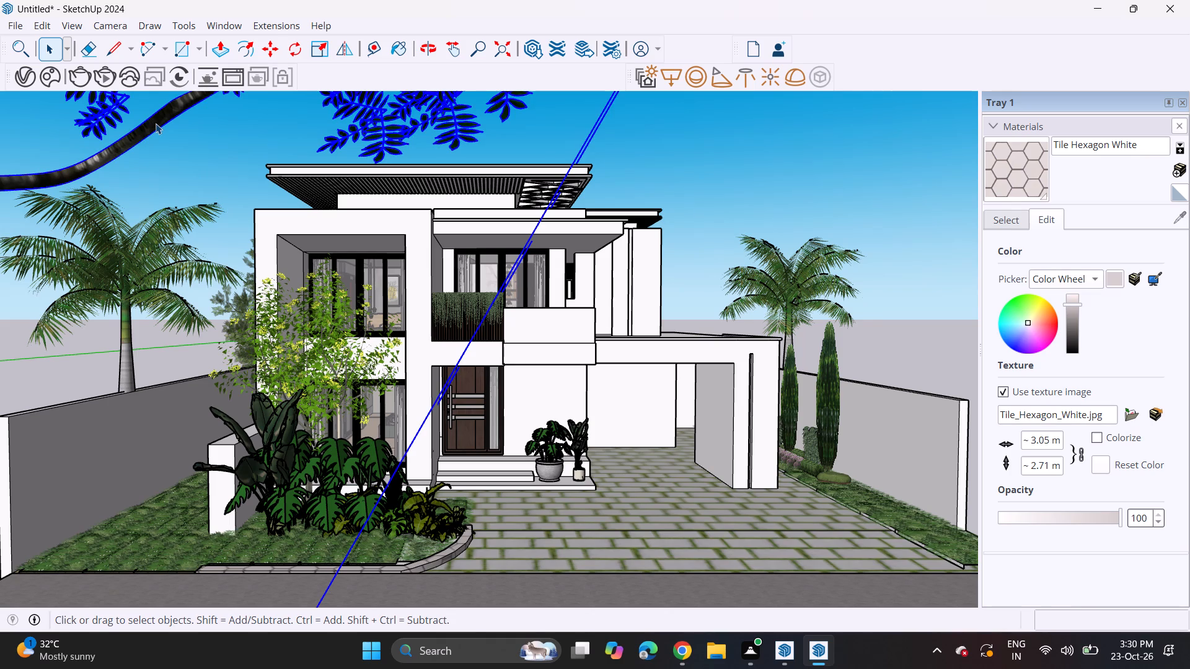
{"action": "key", "text": "m"}
{"action": "left_click", "coordinate": [110, 107]}
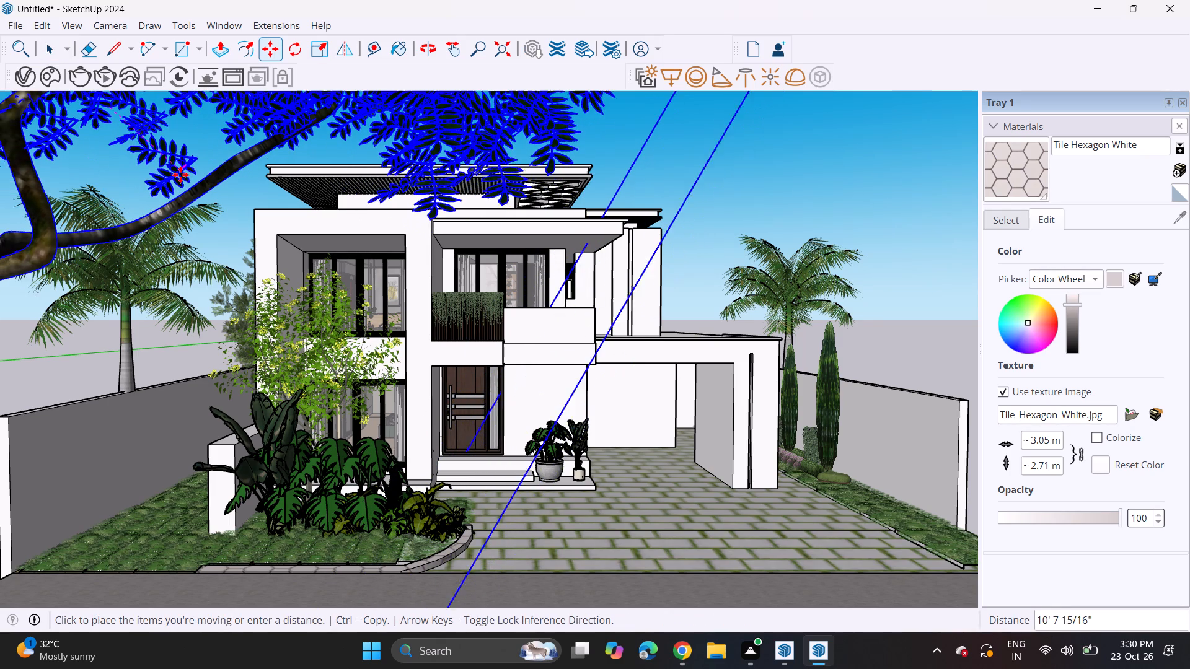
{"action": "left_click", "coordinate": [180, 175]}
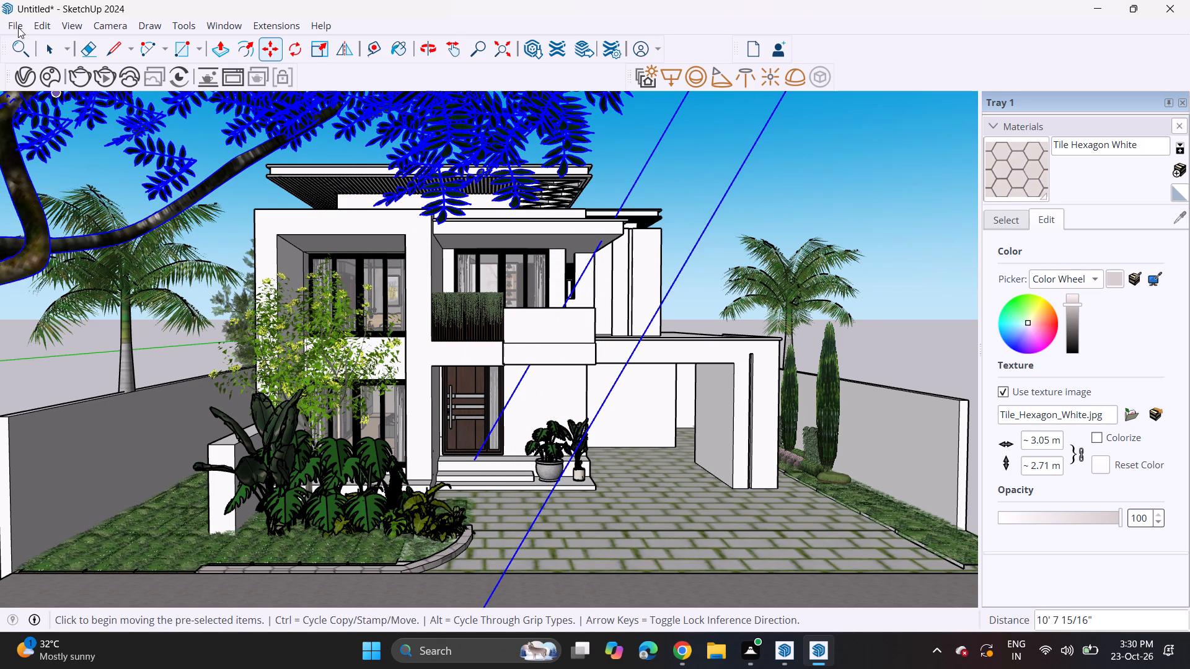
Browse the Downloads folder's importable models for another tree or plant for the house frontage.
{"action": "left_click", "coordinate": [17, 25]}
{"action": "left_click", "coordinate": [71, 246]}
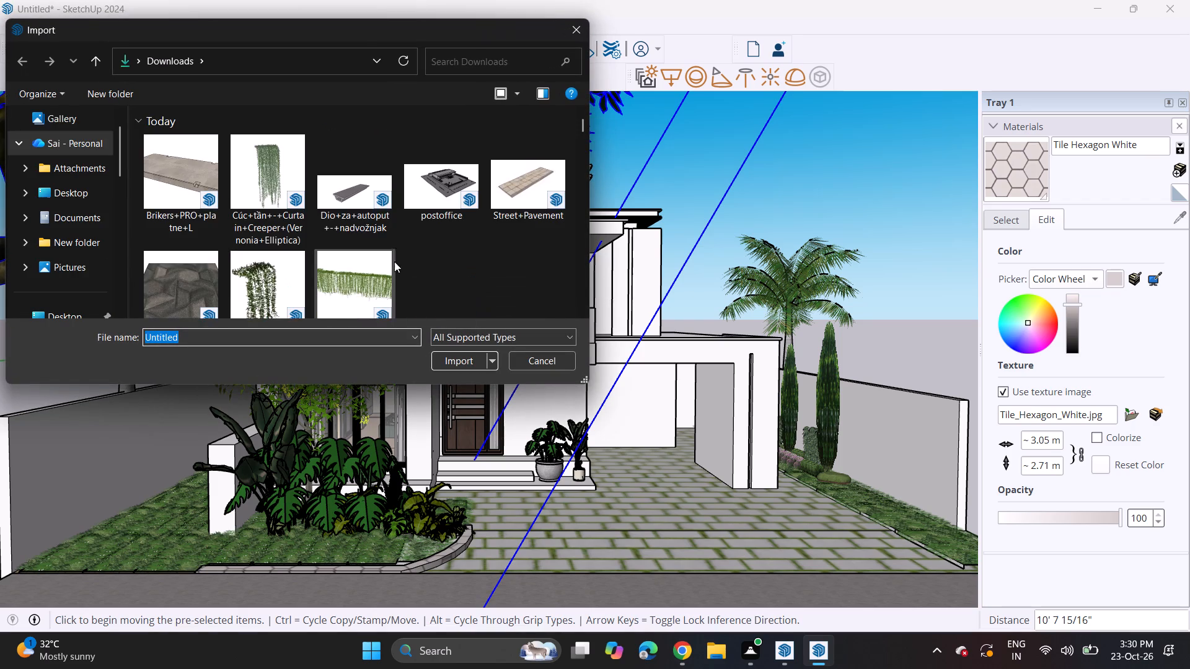
{"action": "scroll", "coordinate": [390, 225], "scroll_direction": "down", "scroll_amount": 8}
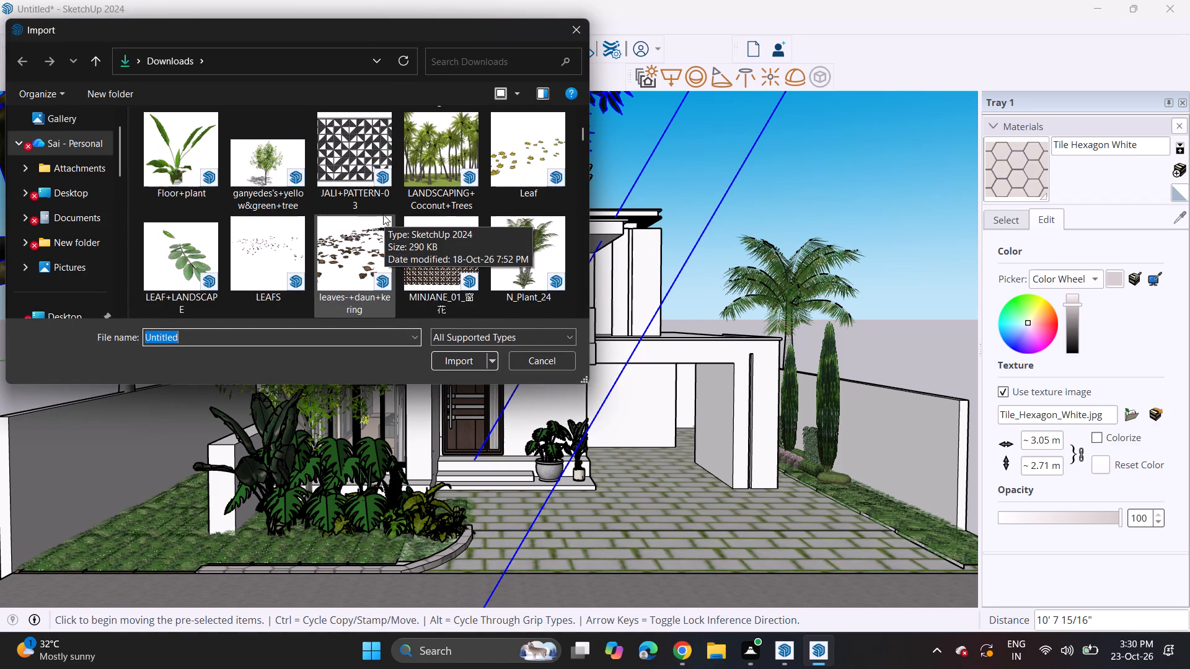
{"action": "scroll", "coordinate": [386, 211], "scroll_direction": "down", "scroll_amount": 5}
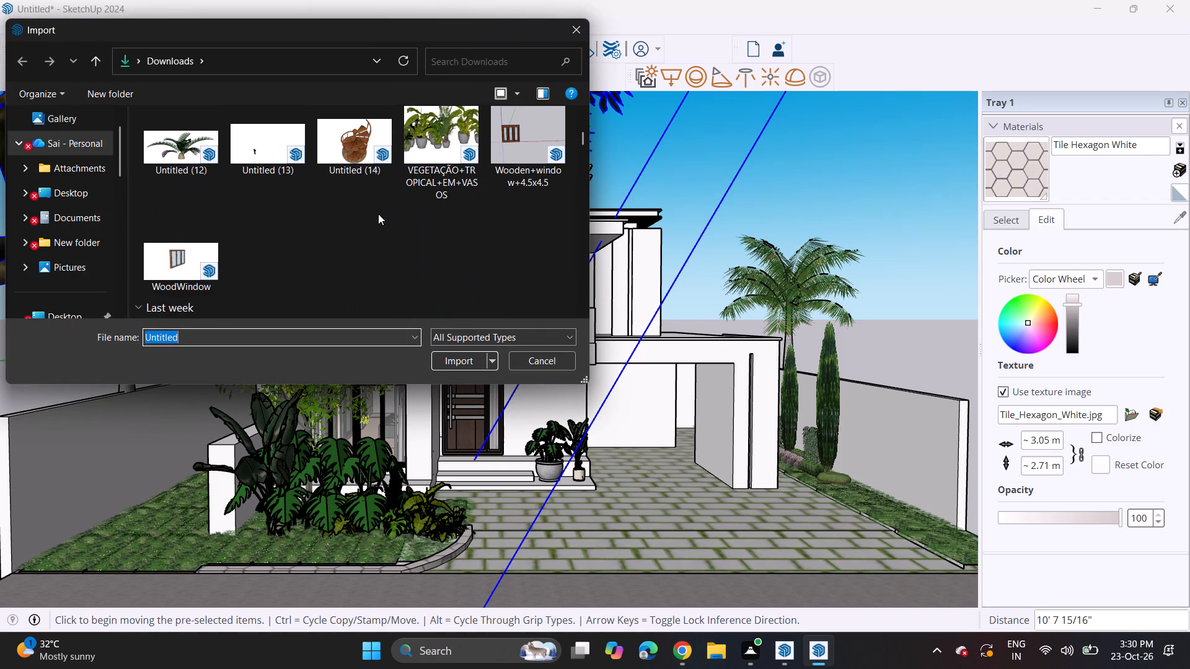
{"action": "scroll", "coordinate": [378, 214], "scroll_direction": "down", "scroll_amount": 5}
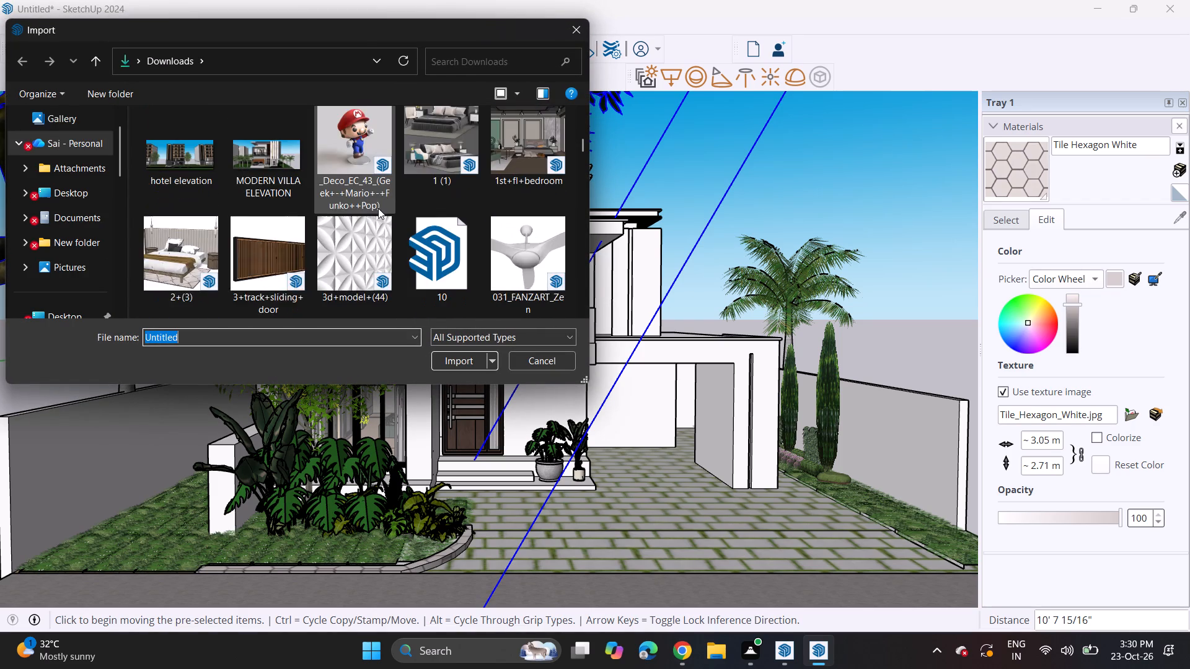
{"action": "scroll", "coordinate": [378, 208], "scroll_direction": "down", "scroll_amount": 2}
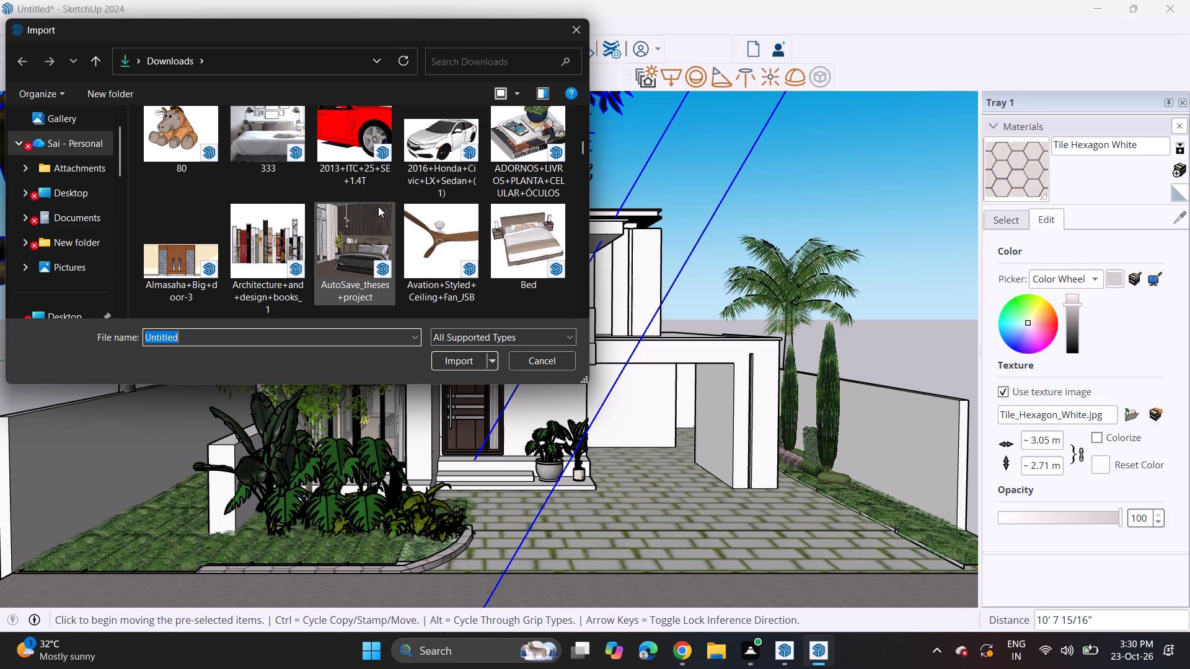
{"action": "scroll", "coordinate": [377, 207], "scroll_direction": "down", "scroll_amount": 4}
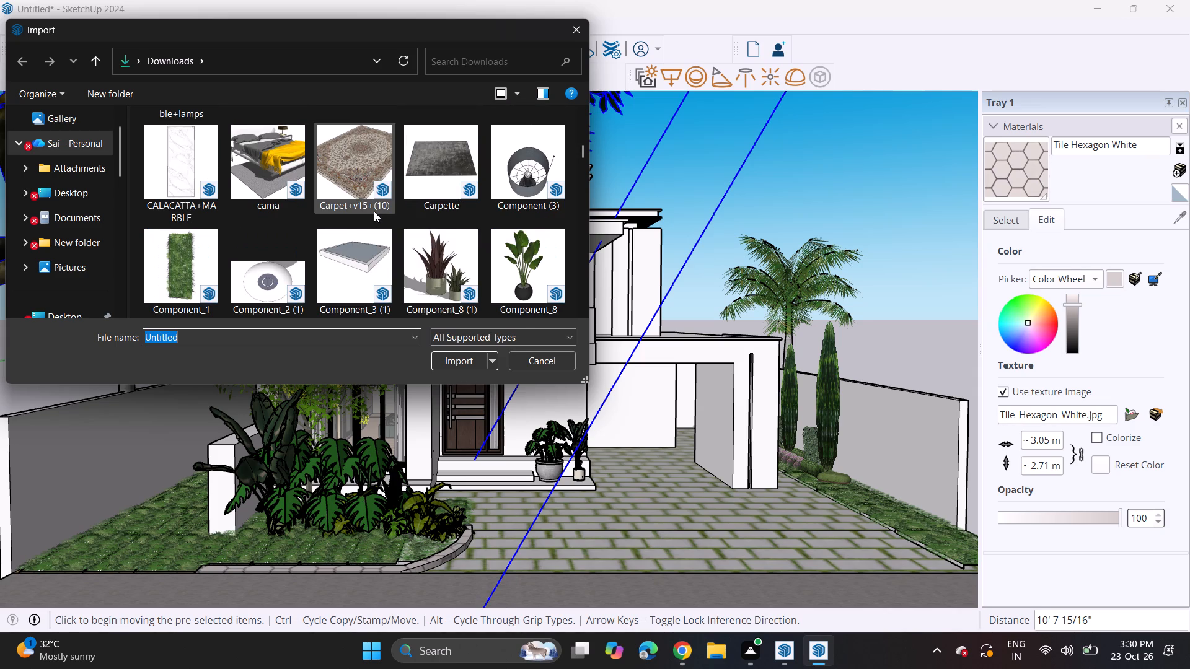
{"action": "scroll", "coordinate": [374, 211], "scroll_direction": "down", "scroll_amount": 3}
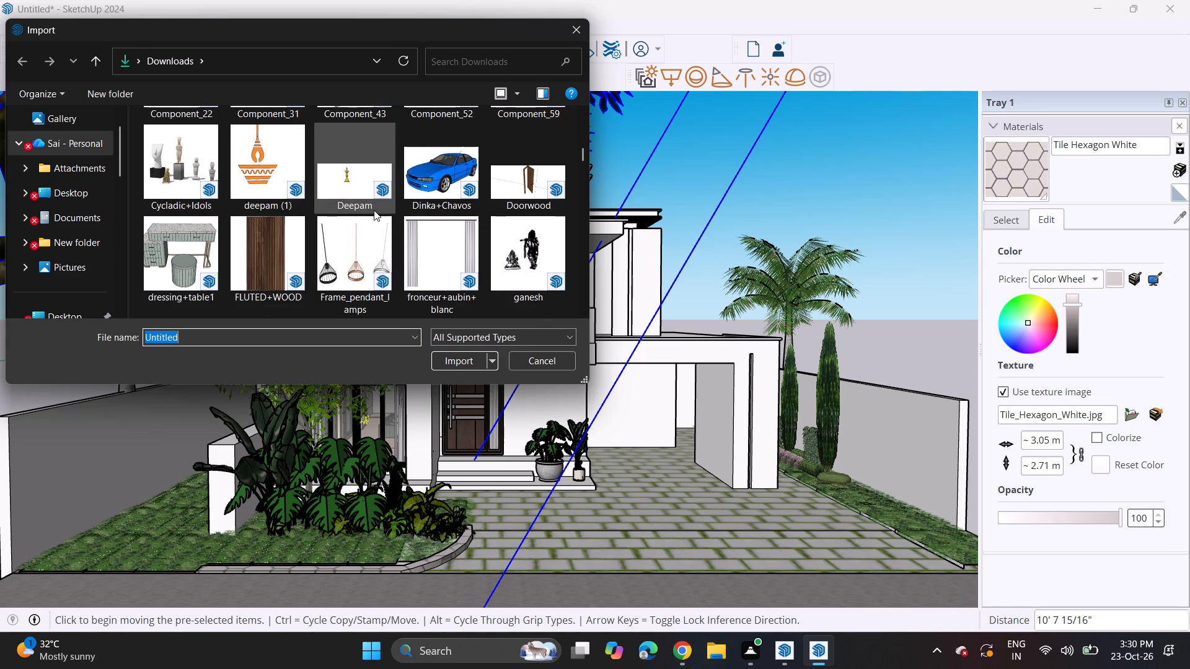
{"action": "scroll", "coordinate": [374, 209], "scroll_direction": "down", "scroll_amount": 4}
{"action": "scroll", "coordinate": [374, 208], "scroll_direction": "up", "scroll_amount": 1}
{"action": "scroll", "coordinate": [374, 208], "scroll_direction": "down", "scroll_amount": 5}
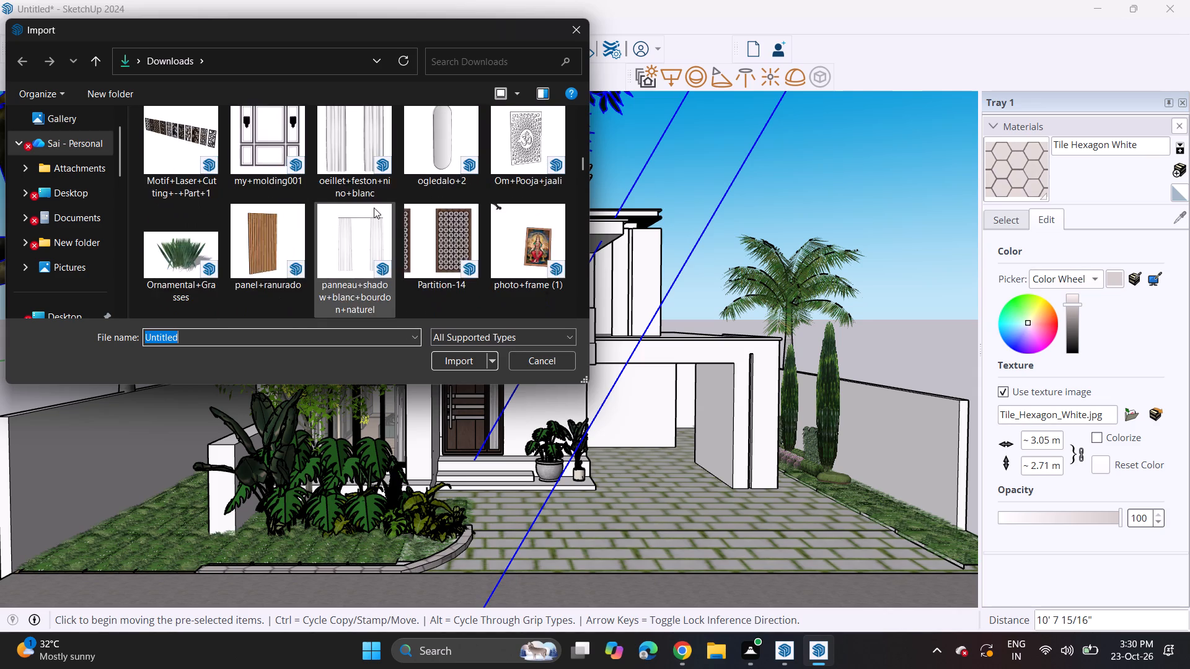
{"action": "scroll", "coordinate": [374, 208], "scroll_direction": "down", "scroll_amount": 7}
{"action": "scroll", "coordinate": [375, 206], "scroll_direction": "up", "scroll_amount": 1}
{"action": "scroll", "coordinate": [375, 206], "scroll_direction": "down", "scroll_amount": 3}
{"action": "scroll", "coordinate": [375, 206], "scroll_direction": "up", "scroll_amount": 1}
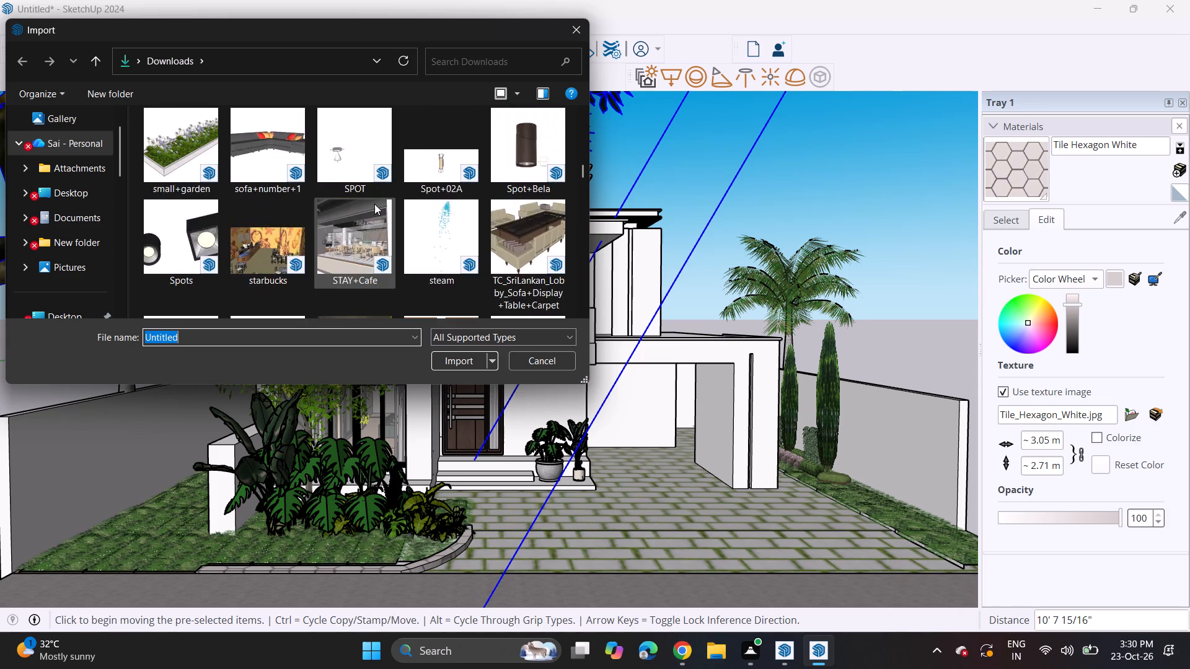
{"action": "scroll", "coordinate": [374, 204], "scroll_direction": "down", "scroll_amount": 9}
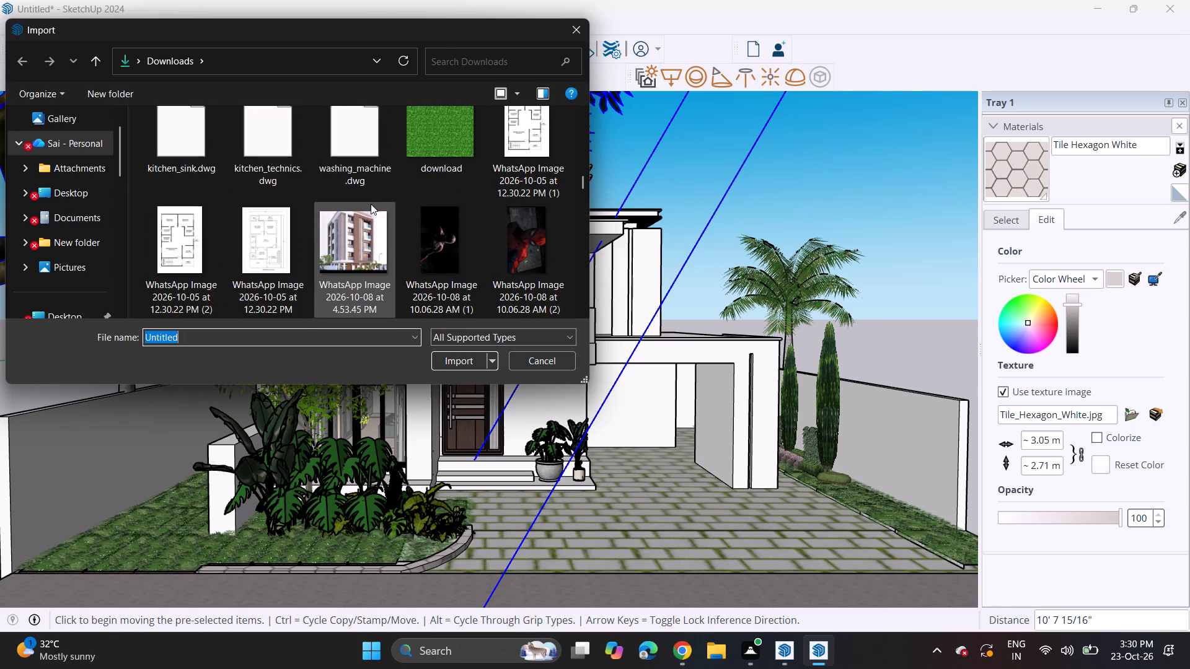
{"action": "scroll", "coordinate": [371, 204], "scroll_direction": "down", "scroll_amount": 5}
{"action": "scroll", "coordinate": [370, 204], "scroll_direction": "up", "scroll_amount": 1}
{"action": "scroll", "coordinate": [369, 204], "scroll_direction": "down", "scroll_amount": 4}
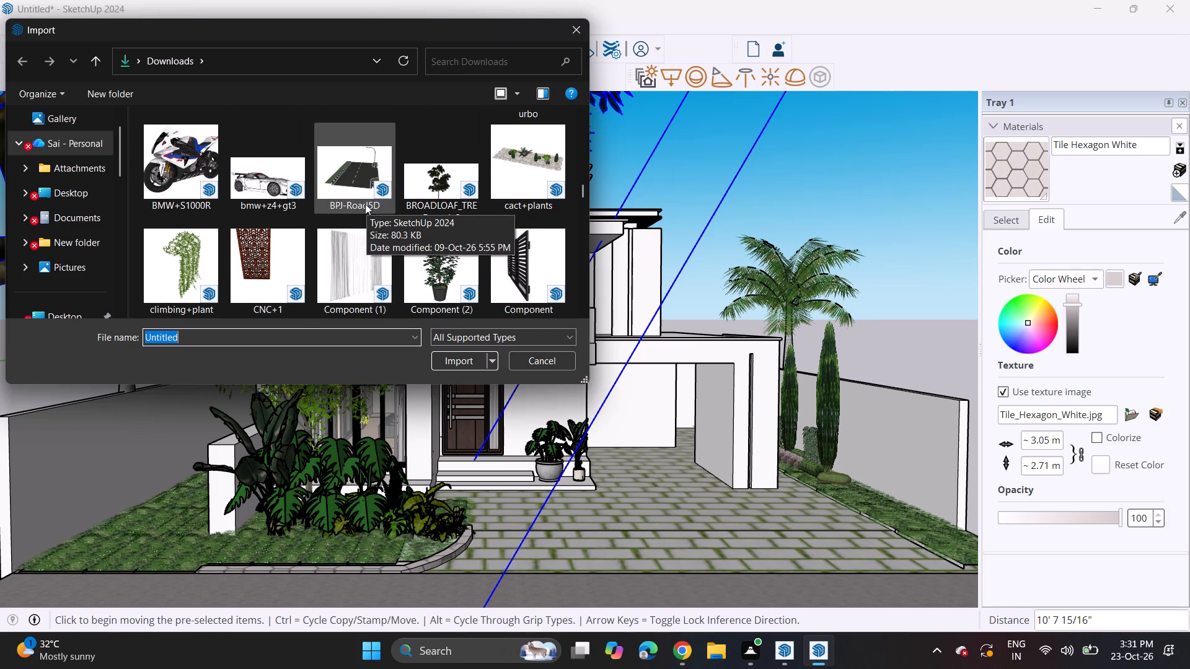
{"action": "scroll", "coordinate": [365, 204], "scroll_direction": "down", "scroll_amount": 3}
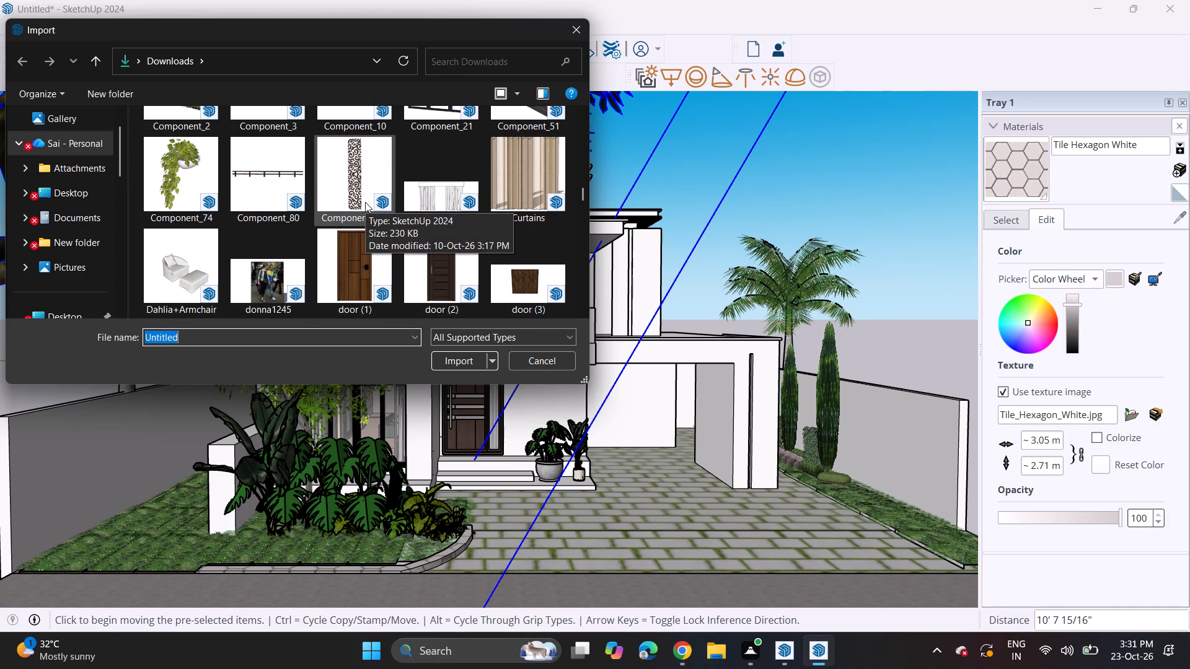
{"action": "scroll", "coordinate": [365, 201], "scroll_direction": "down", "scroll_amount": 6}
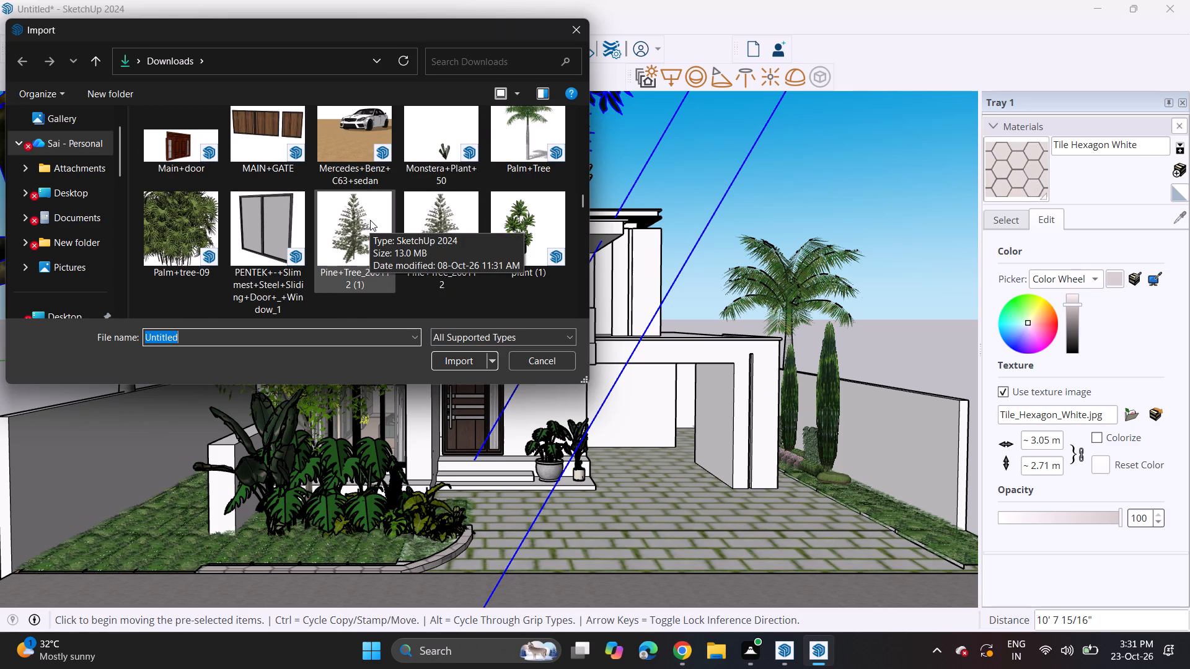
{"action": "scroll", "coordinate": [358, 209], "scroll_direction": "down", "scroll_amount": 3}
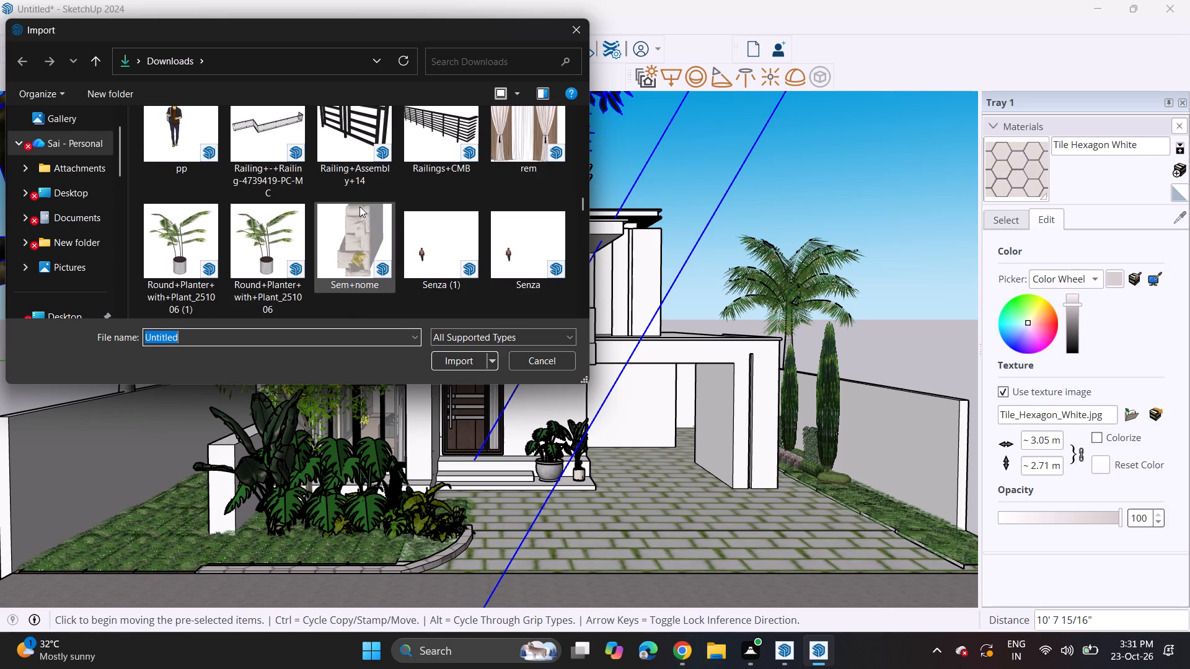
{"action": "scroll", "coordinate": [360, 205], "scroll_direction": "down", "scroll_amount": 1}
{"action": "scroll", "coordinate": [360, 205], "scroll_direction": "up", "scroll_amount": 2}
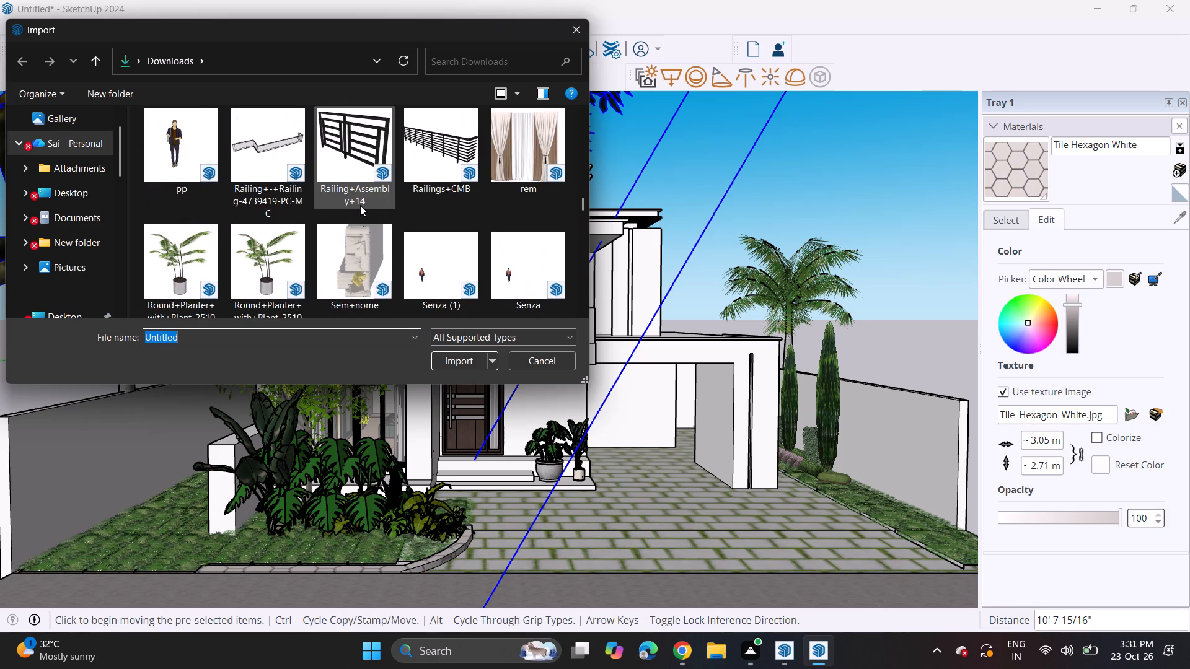
{"action": "scroll", "coordinate": [360, 205], "scroll_direction": "up", "scroll_amount": 5}
{"action": "scroll", "coordinate": [360, 203], "scroll_direction": "down", "scroll_amount": 1}
{"action": "scroll", "coordinate": [360, 203], "scroll_direction": "up", "scroll_amount": 3}
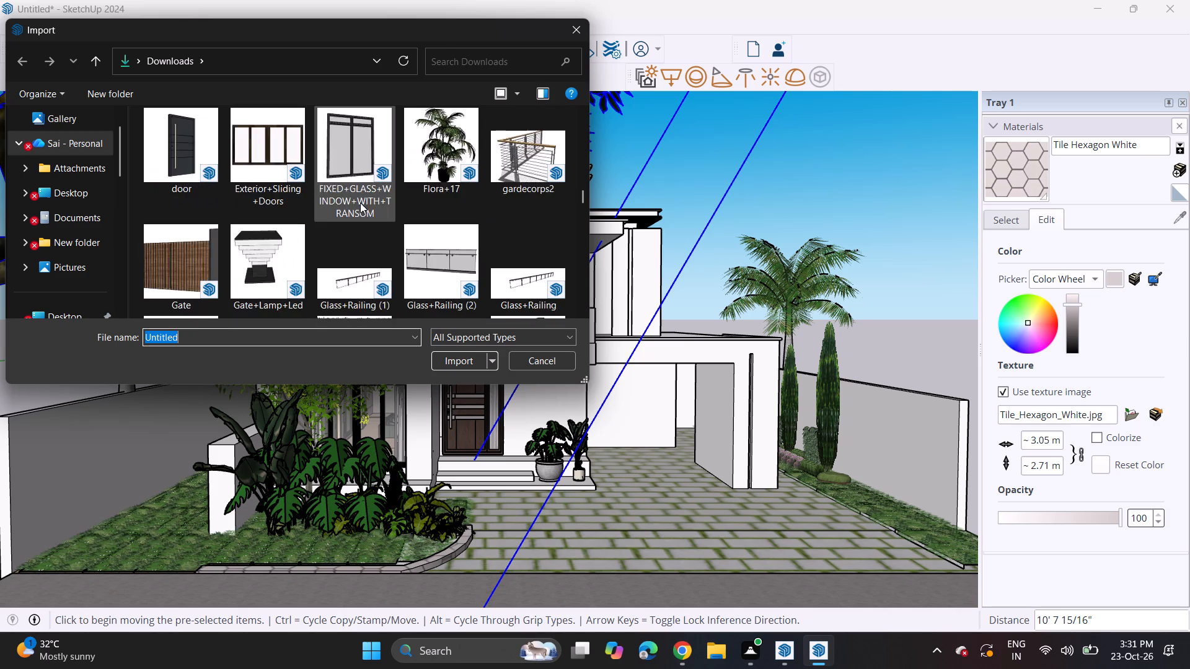
{"action": "scroll", "coordinate": [360, 203], "scroll_direction": "up", "scroll_amount": 11}
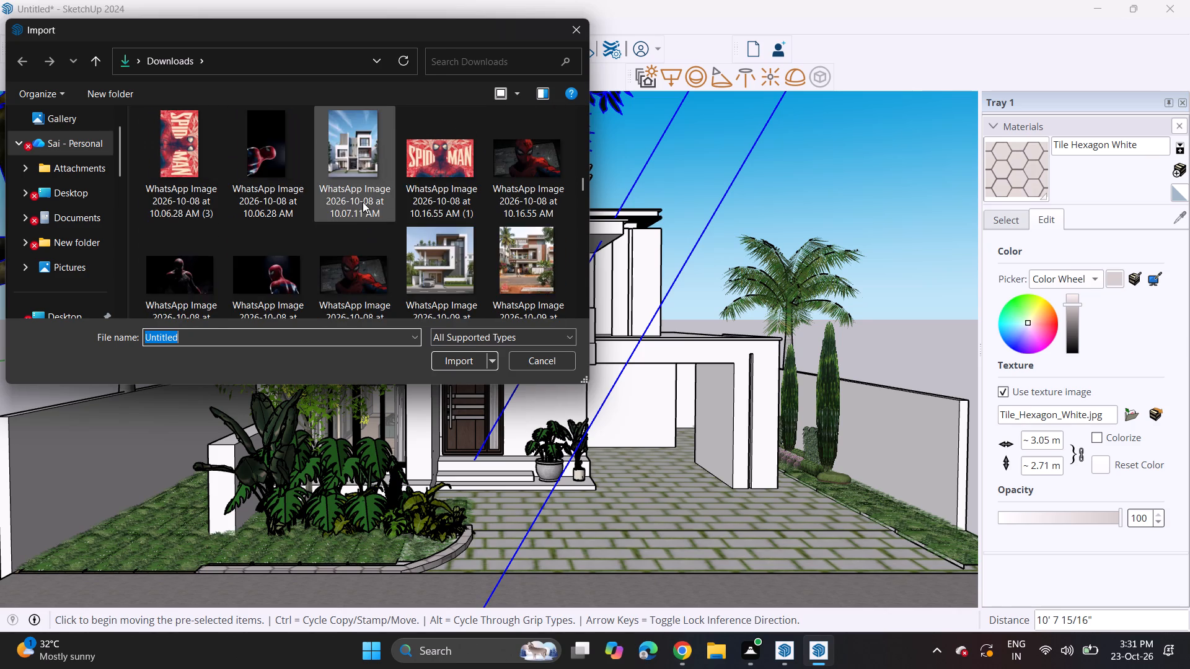
{"action": "scroll", "coordinate": [363, 200], "scroll_direction": "up", "scroll_amount": 10}
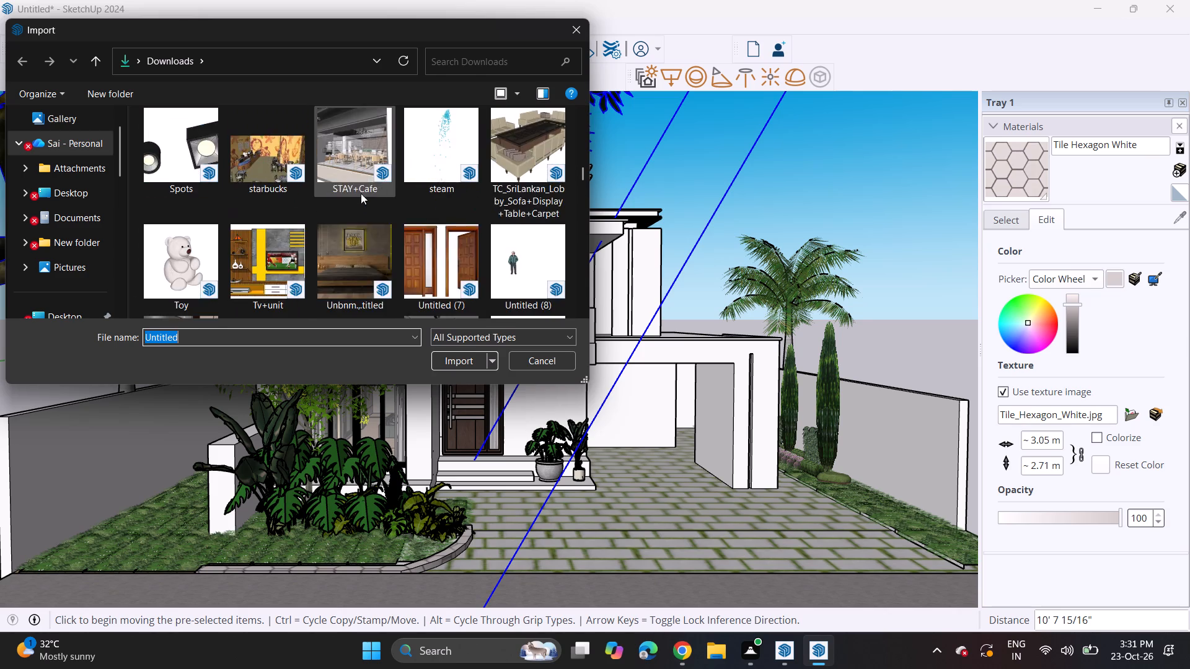
{"action": "scroll", "coordinate": [358, 200], "scroll_direction": "up", "scroll_amount": 7}
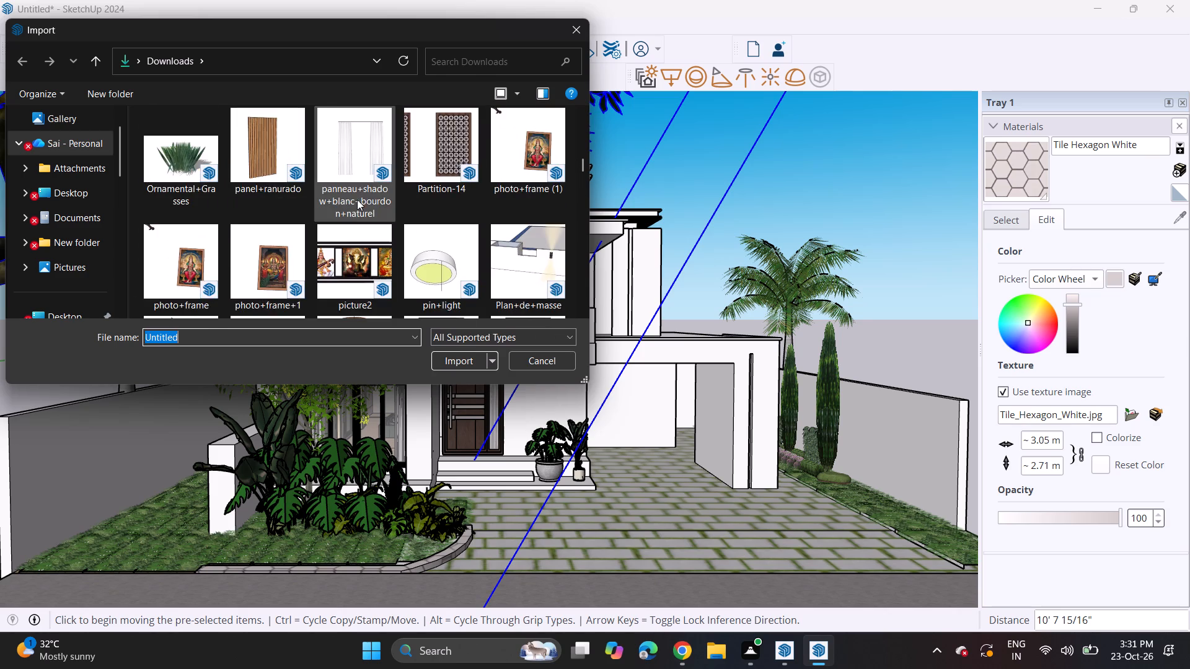
{"action": "scroll", "coordinate": [357, 199], "scroll_direction": "up", "scroll_amount": 9}
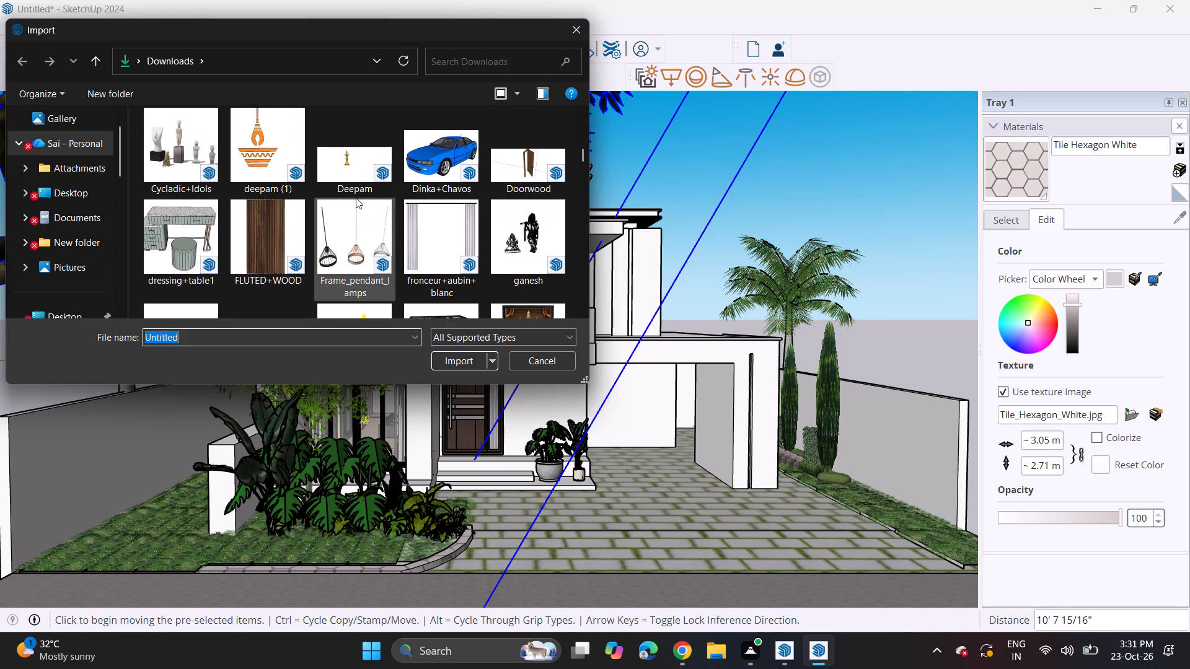
{"action": "scroll", "coordinate": [356, 198], "scroll_direction": "up", "scroll_amount": 5}
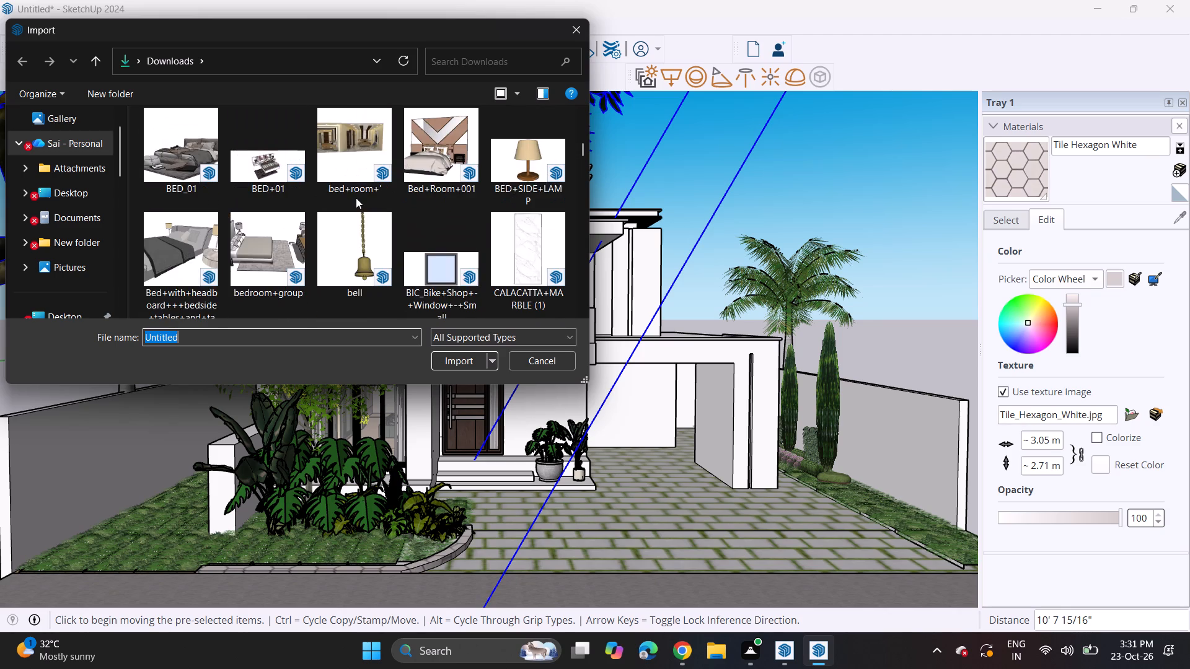
{"action": "scroll", "coordinate": [356, 196], "scroll_direction": "up", "scroll_amount": 6}
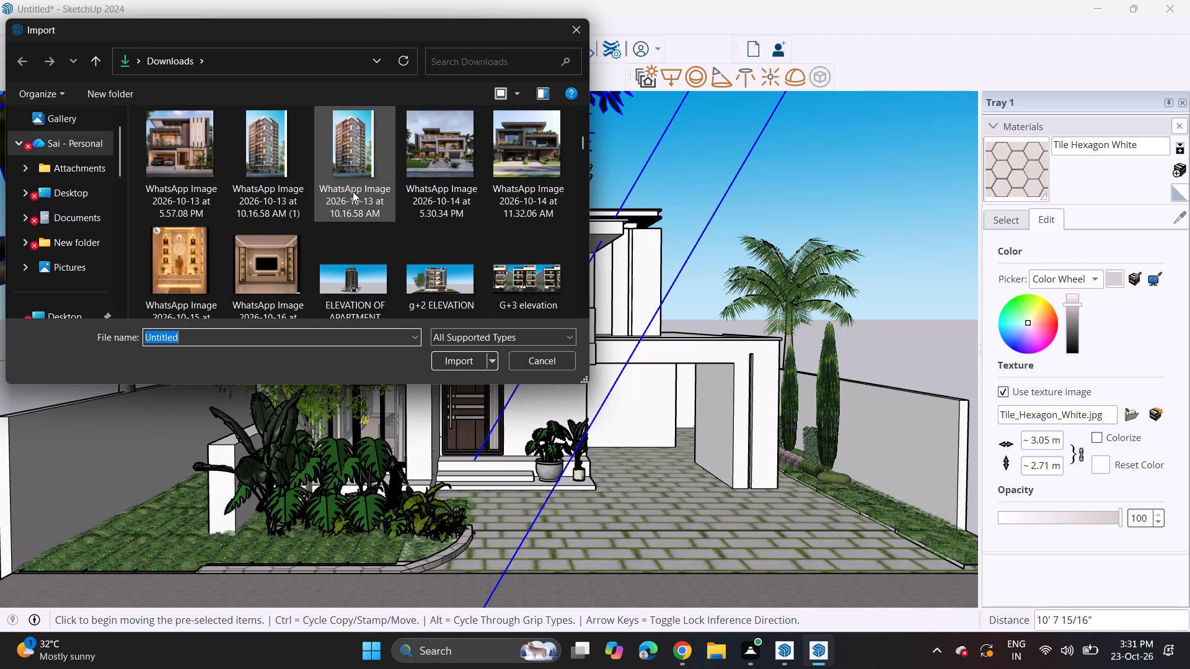
{"action": "scroll", "coordinate": [353, 191], "scroll_direction": "up", "scroll_amount": 4}
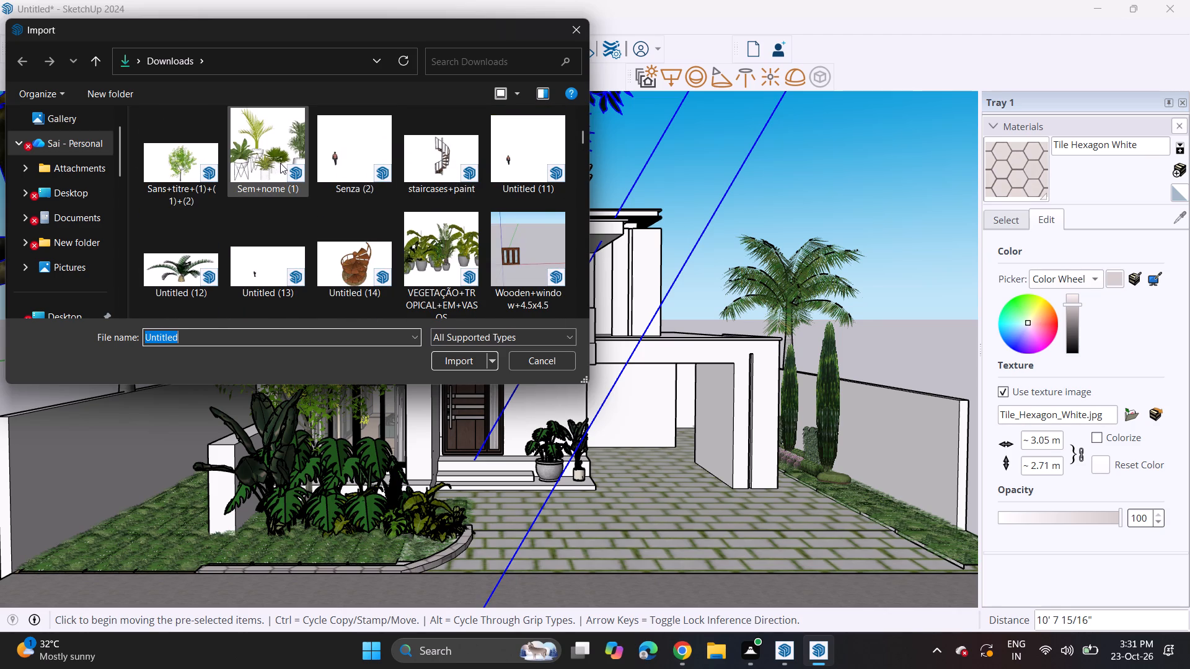
Import the tree model Sans+titre+(1)+(1)+(2) and place it at the street edge of the paved driveway.
{"action": "left_click", "coordinate": [281, 164]}
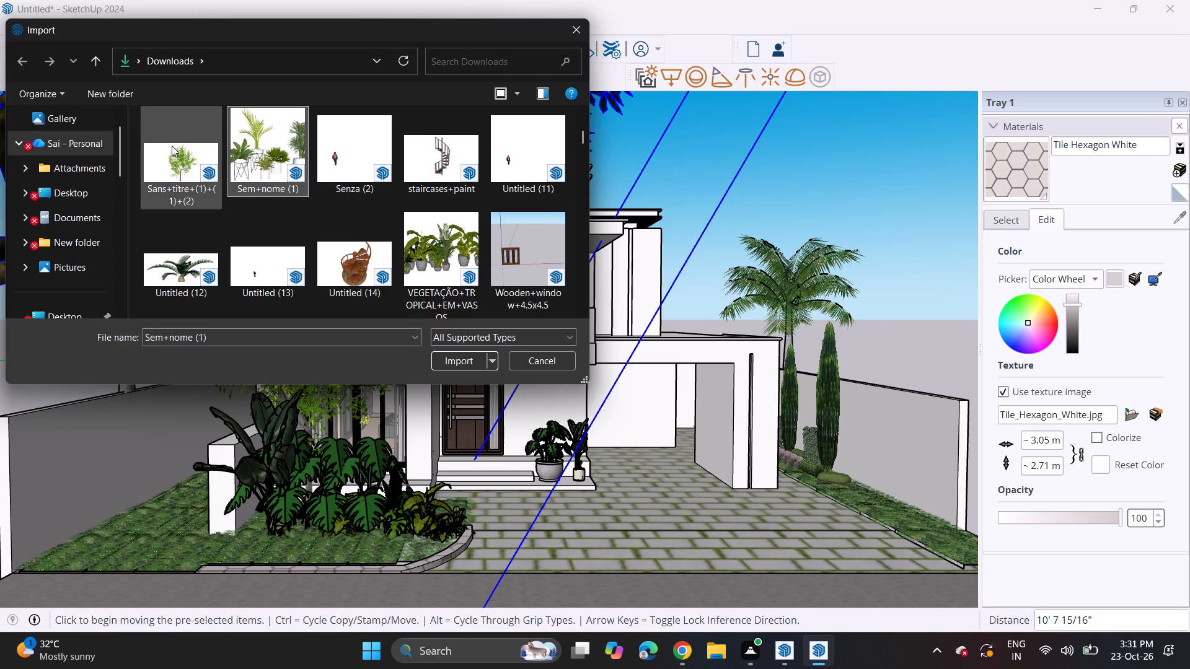
{"action": "left_click", "coordinate": [172, 146]}
{"action": "left_click", "coordinate": [459, 359]}
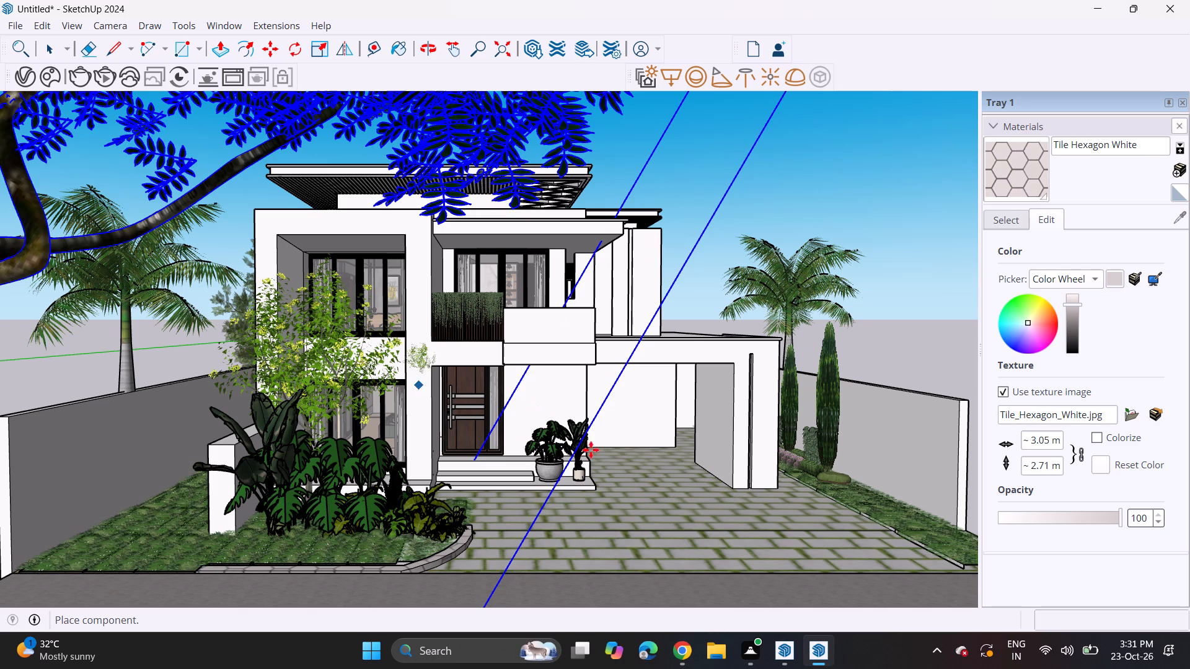
{"action": "left_click", "coordinate": [829, 575]}
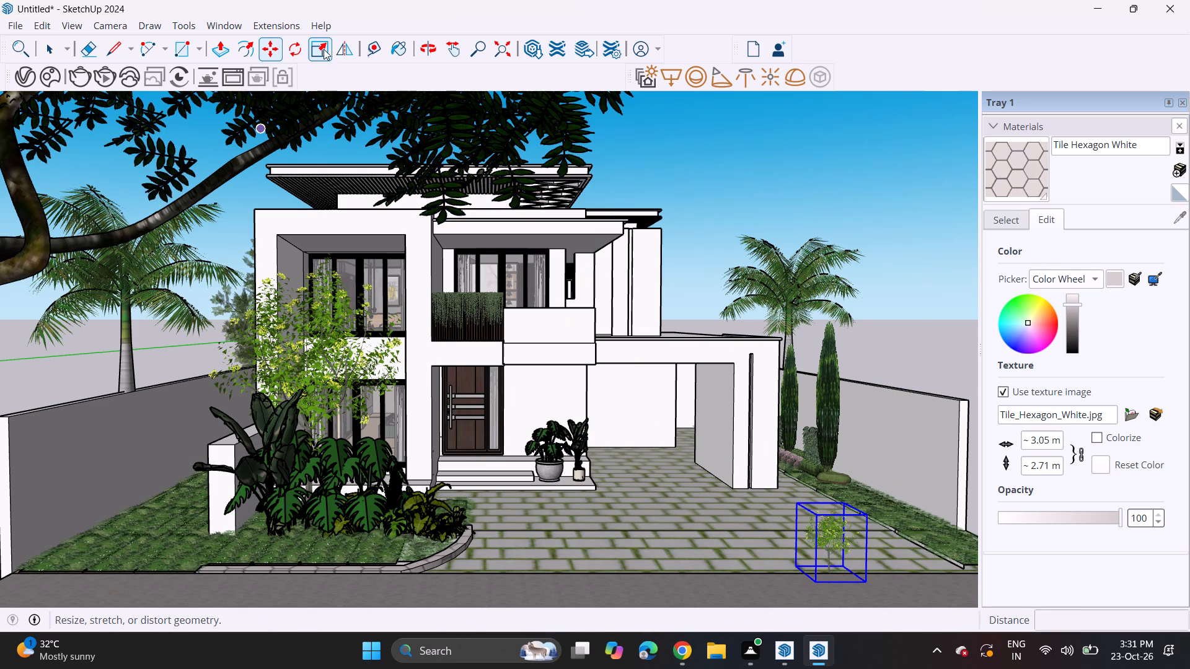
Scale the newly placed tree up by about 5.80 along red and 5.75 along blue.
{"action": "left_click", "coordinate": [324, 49]}
{"action": "left_click", "coordinate": [810, 514]}
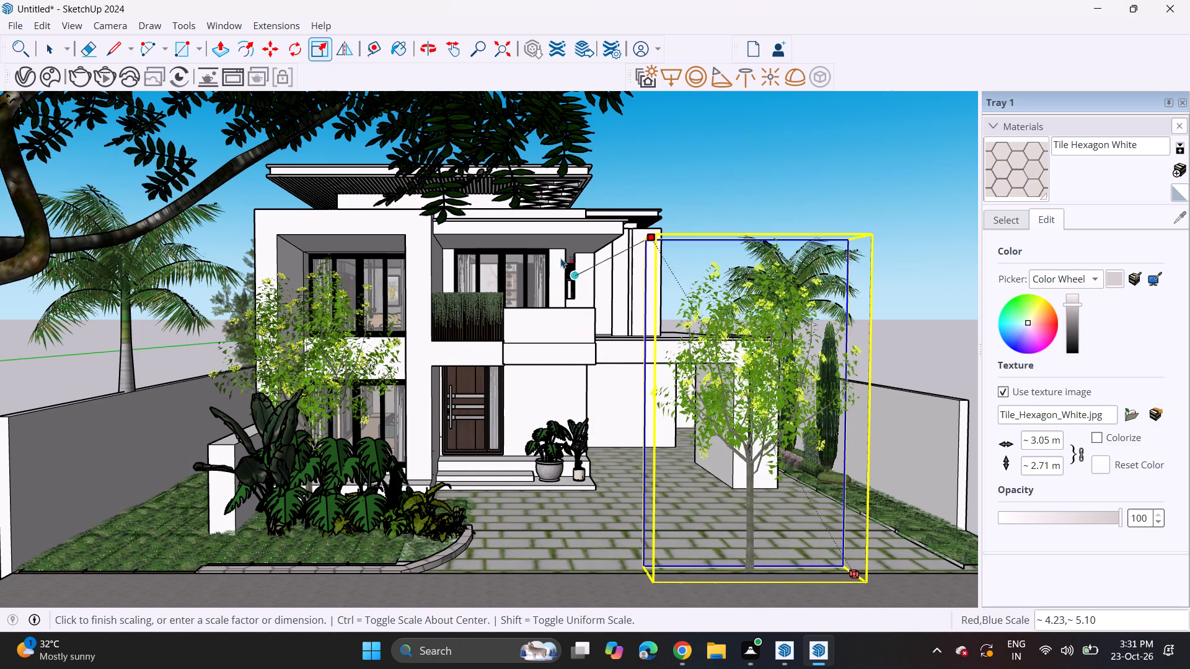
{"action": "left_click", "coordinate": [547, 233]}
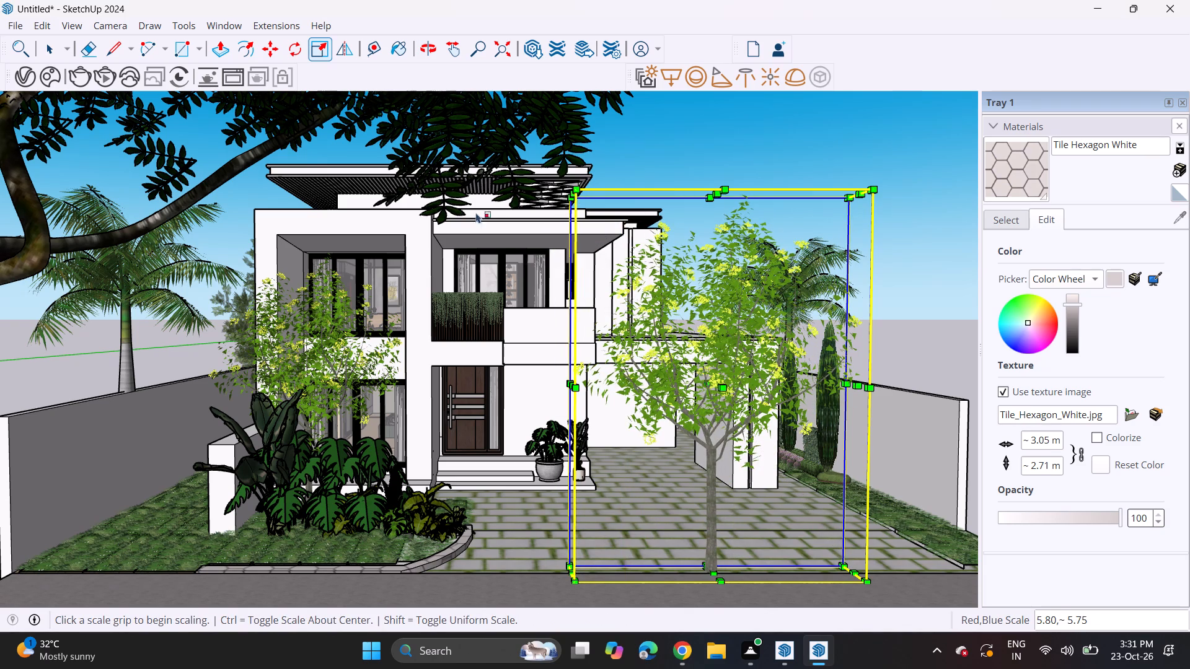
Rotate the enlarged tree 60 degrees in the vertical plane parallel to the facade so it leans toward the house.
{"action": "left_click", "coordinate": [292, 46]}
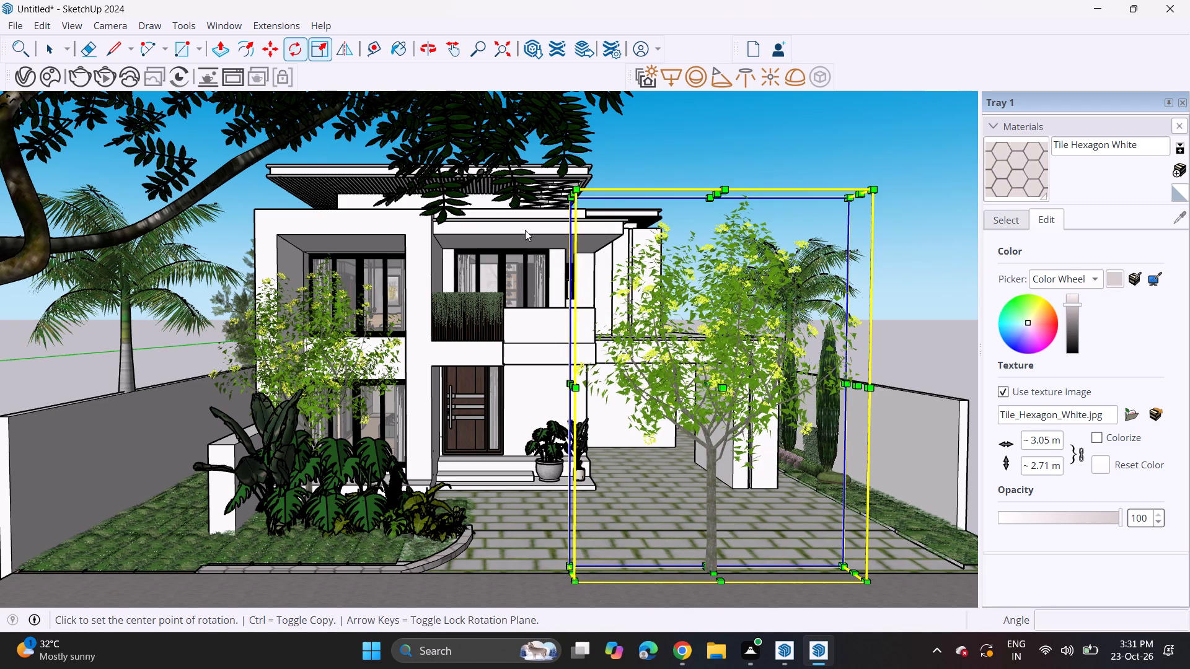
{"action": "left_click", "coordinate": [698, 421]}
{"action": "key", "text": "Escape"}
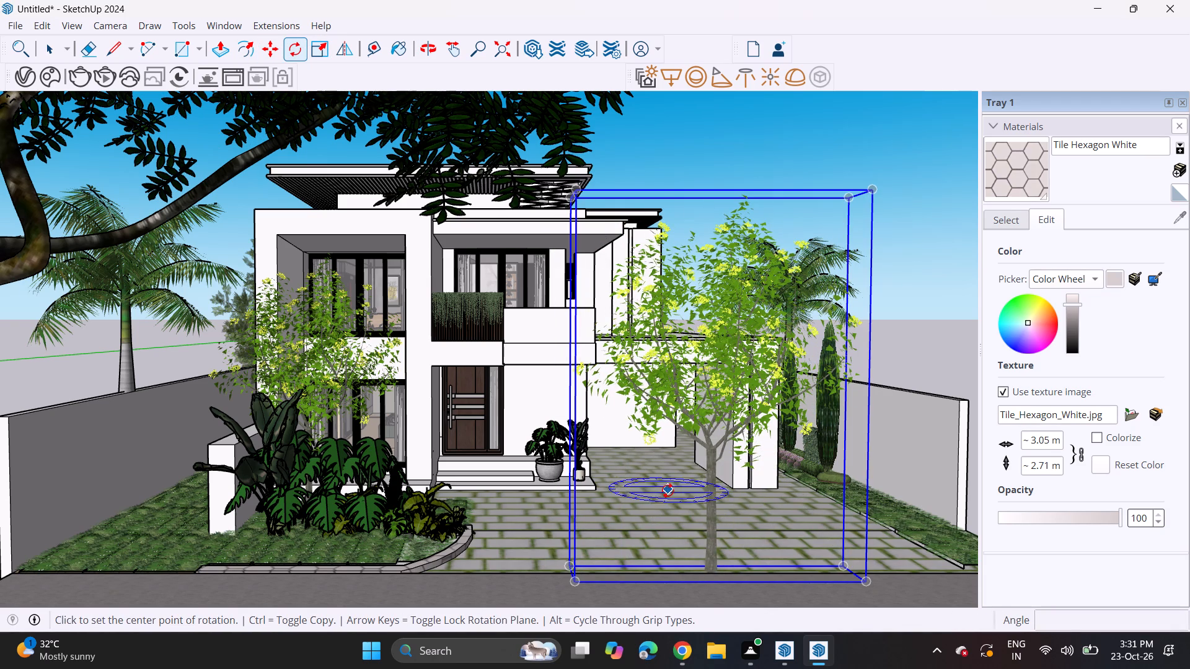
{"action": "left_click", "coordinate": [552, 381]}
{"action": "left_click", "coordinate": [581, 375]}
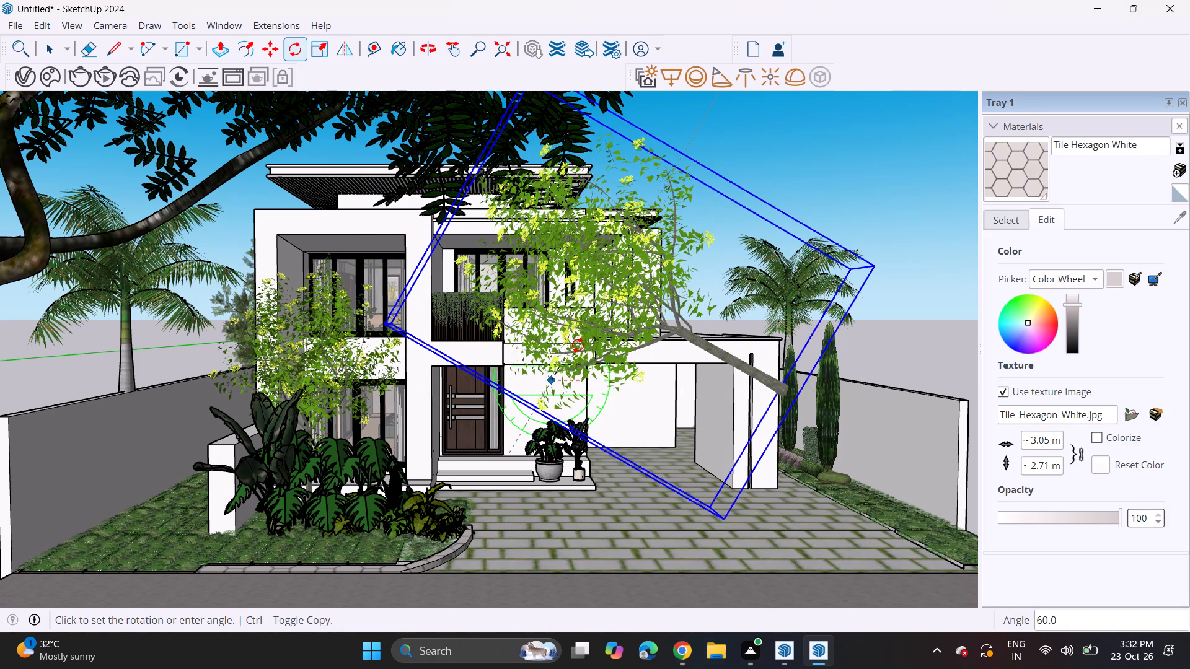
{"action": "left_click", "coordinate": [578, 345]}
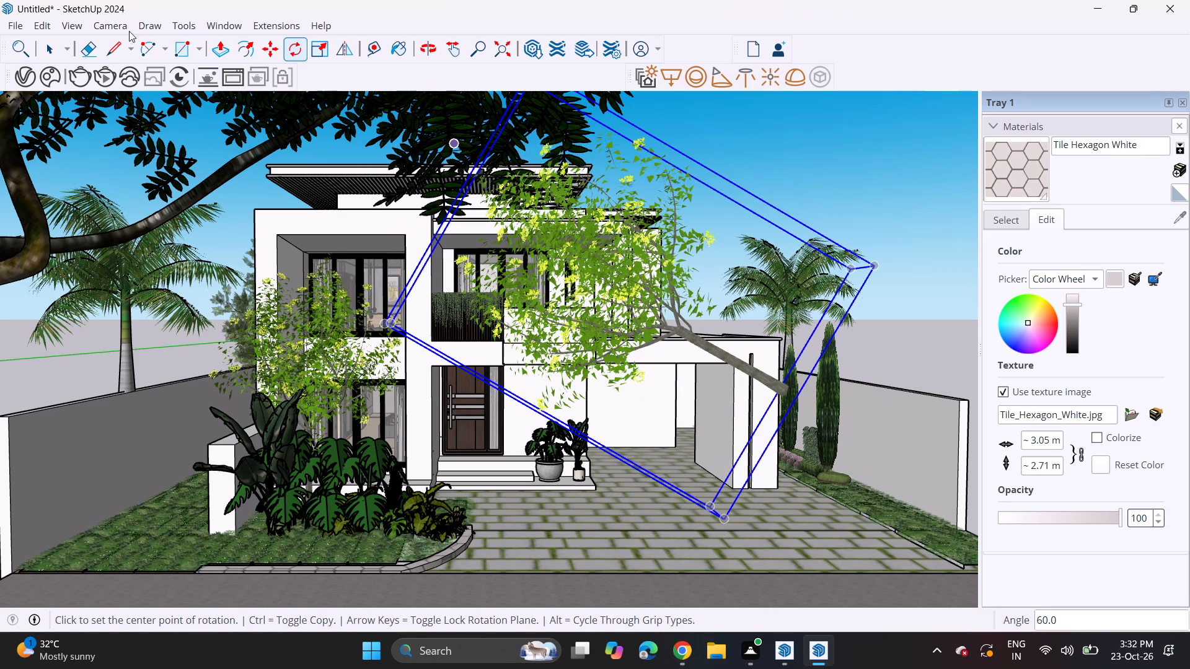
Move the tilted tree about 29' 3 7/16" up and outward so its foliage hangs above the driveway-side palm and boundary wall.
{"action": "left_click", "coordinate": [267, 57]}
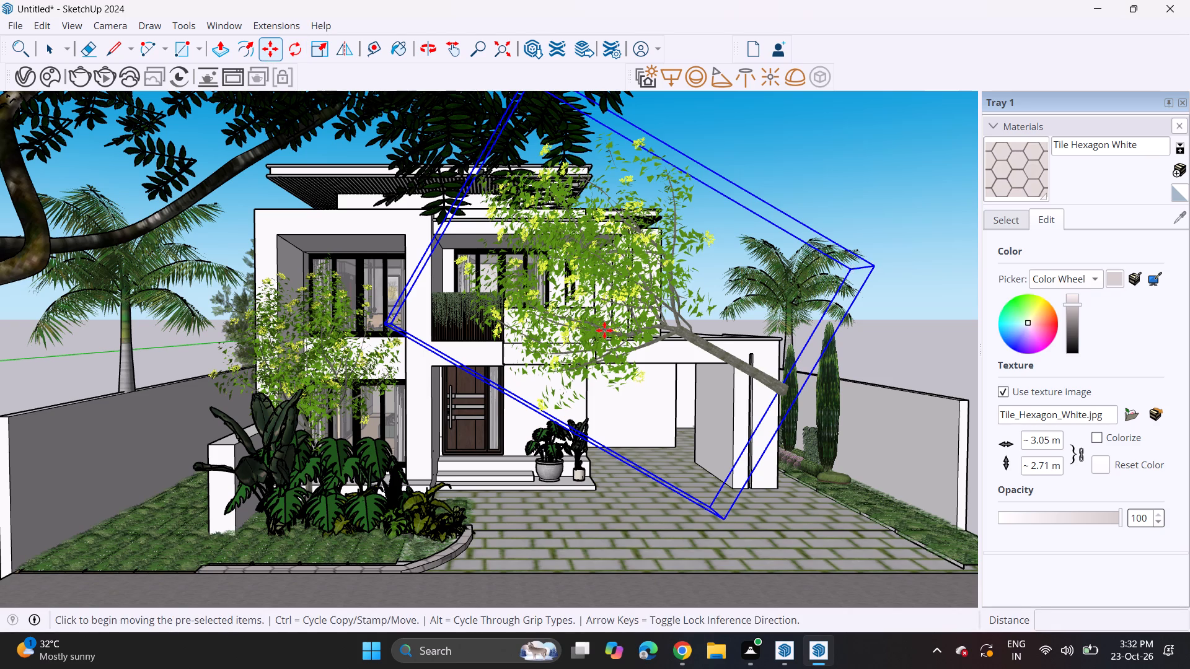
{"action": "left_click", "coordinate": [604, 330]}
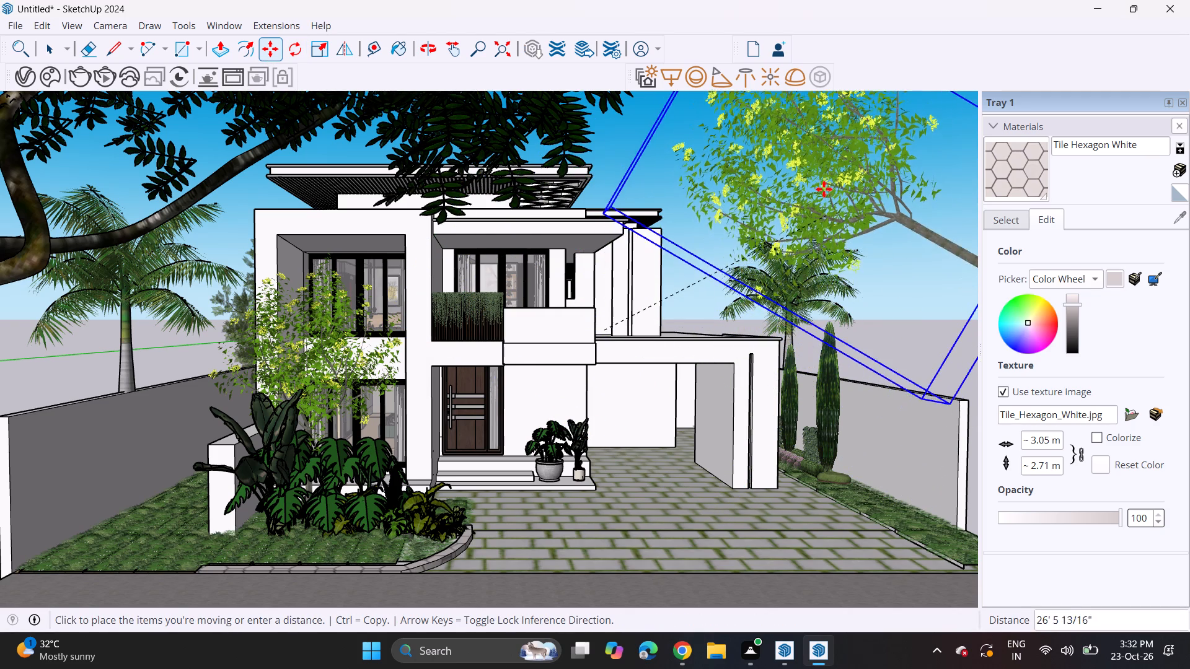
{"action": "left_click", "coordinate": [844, 193]}
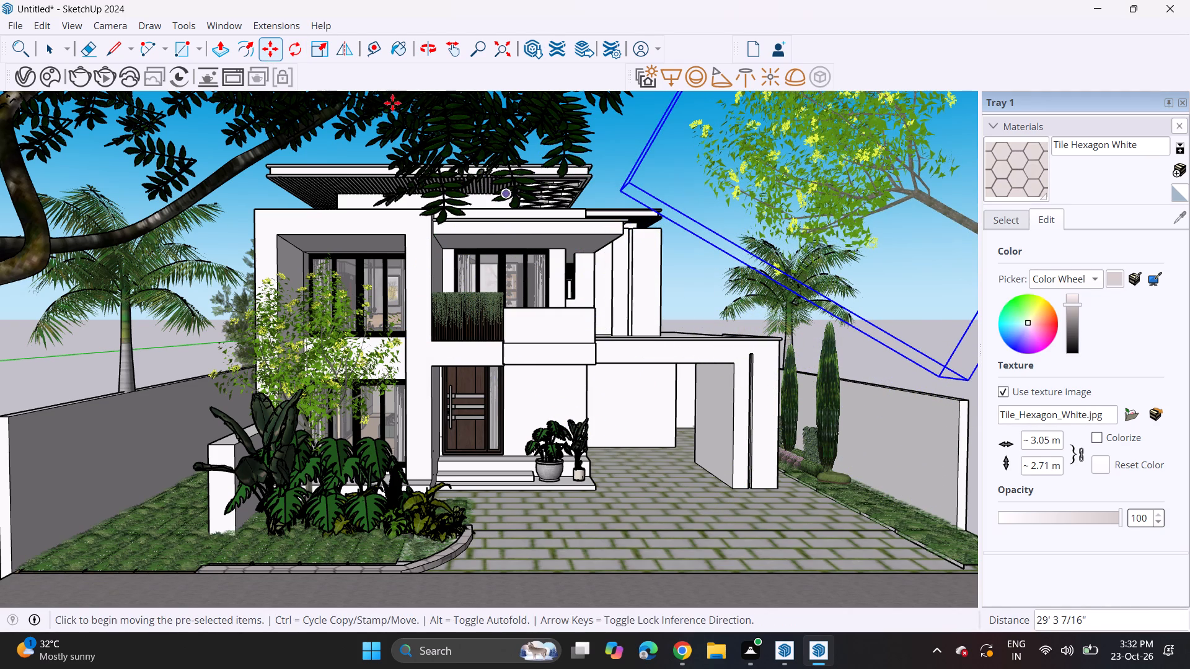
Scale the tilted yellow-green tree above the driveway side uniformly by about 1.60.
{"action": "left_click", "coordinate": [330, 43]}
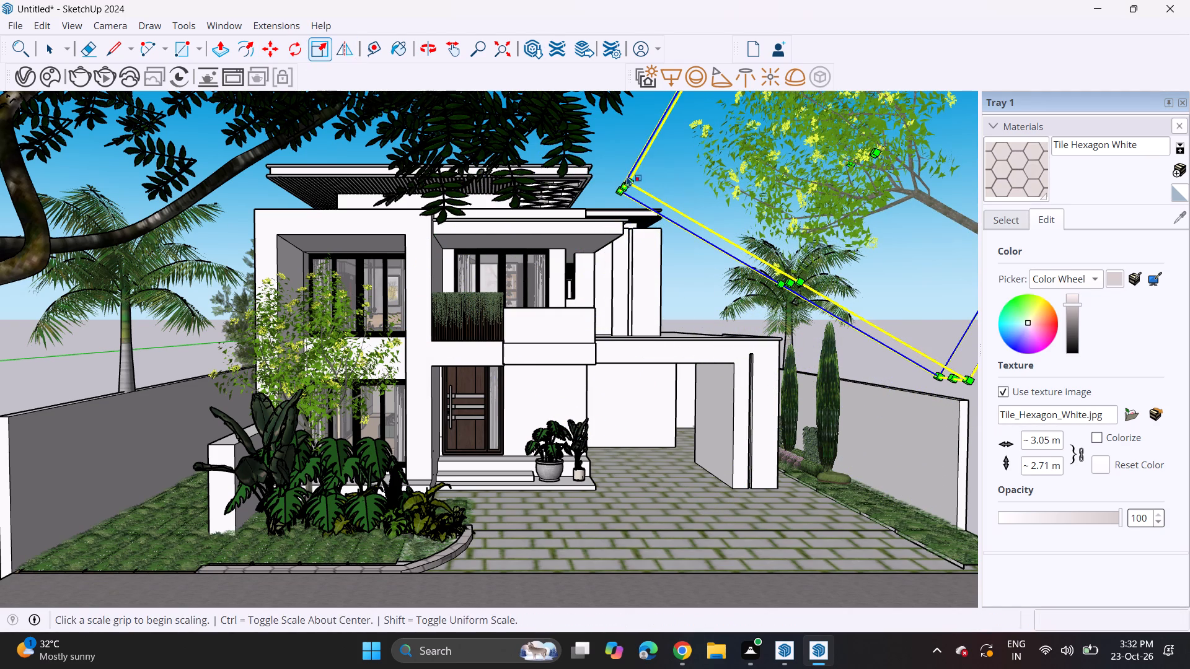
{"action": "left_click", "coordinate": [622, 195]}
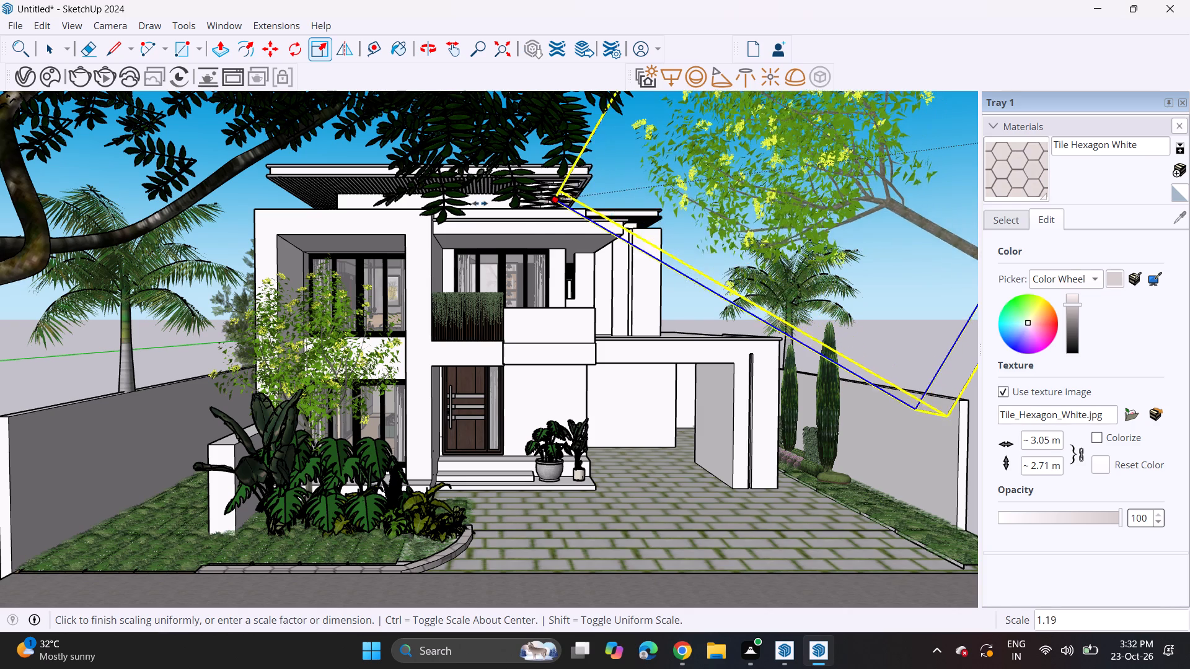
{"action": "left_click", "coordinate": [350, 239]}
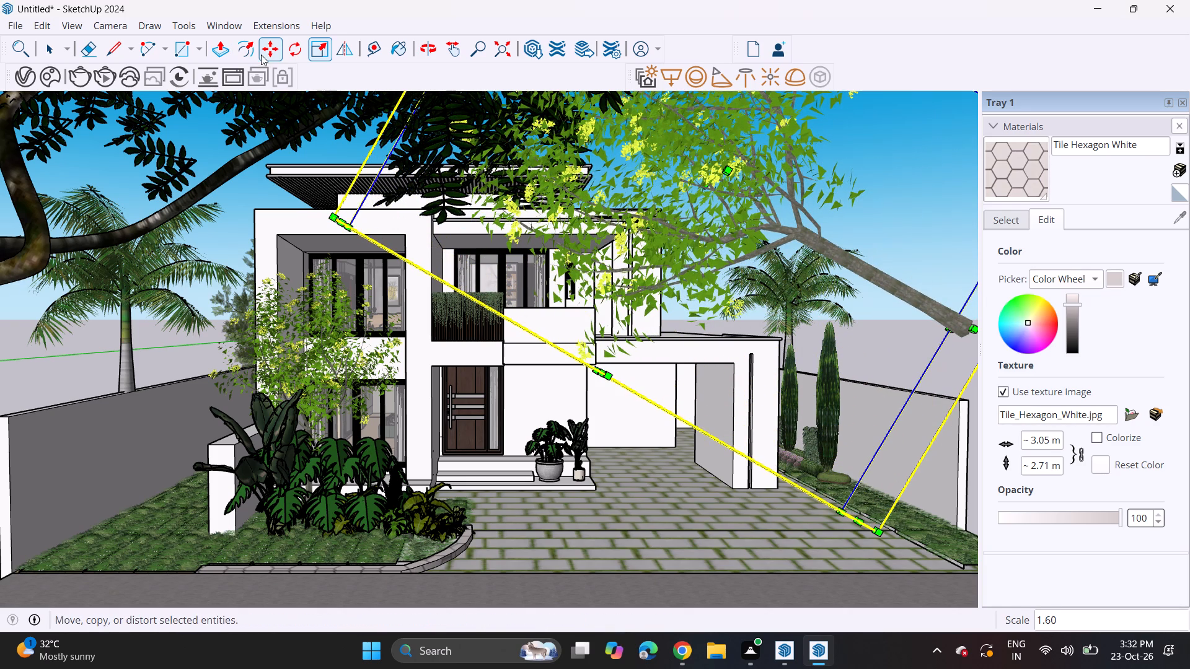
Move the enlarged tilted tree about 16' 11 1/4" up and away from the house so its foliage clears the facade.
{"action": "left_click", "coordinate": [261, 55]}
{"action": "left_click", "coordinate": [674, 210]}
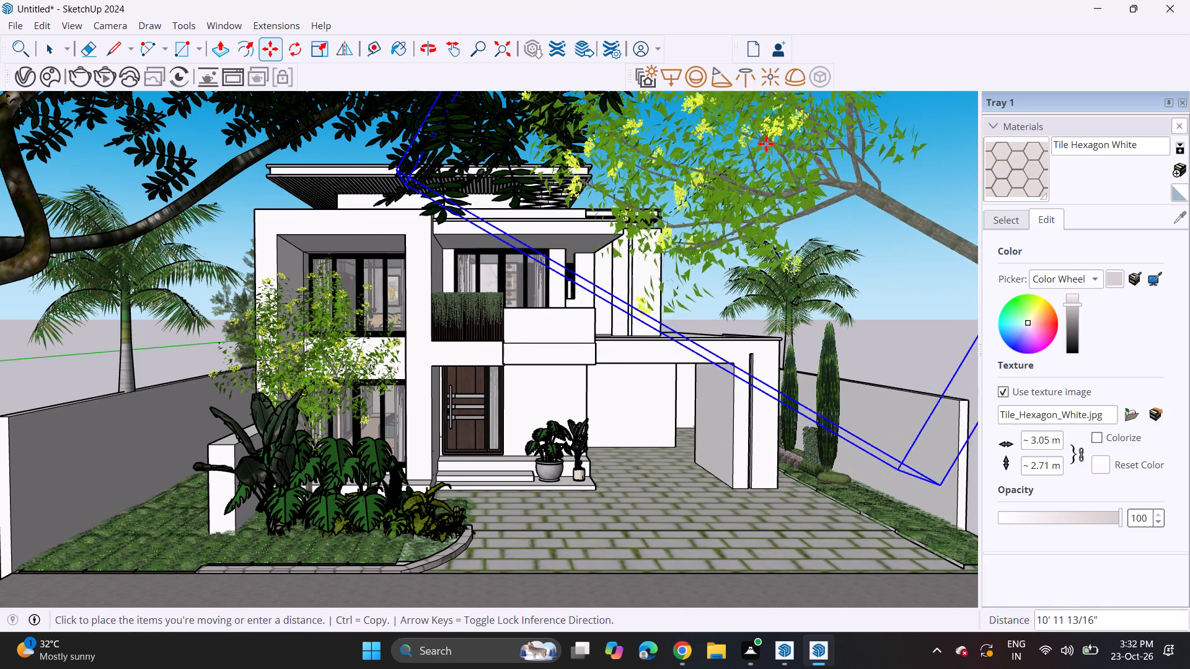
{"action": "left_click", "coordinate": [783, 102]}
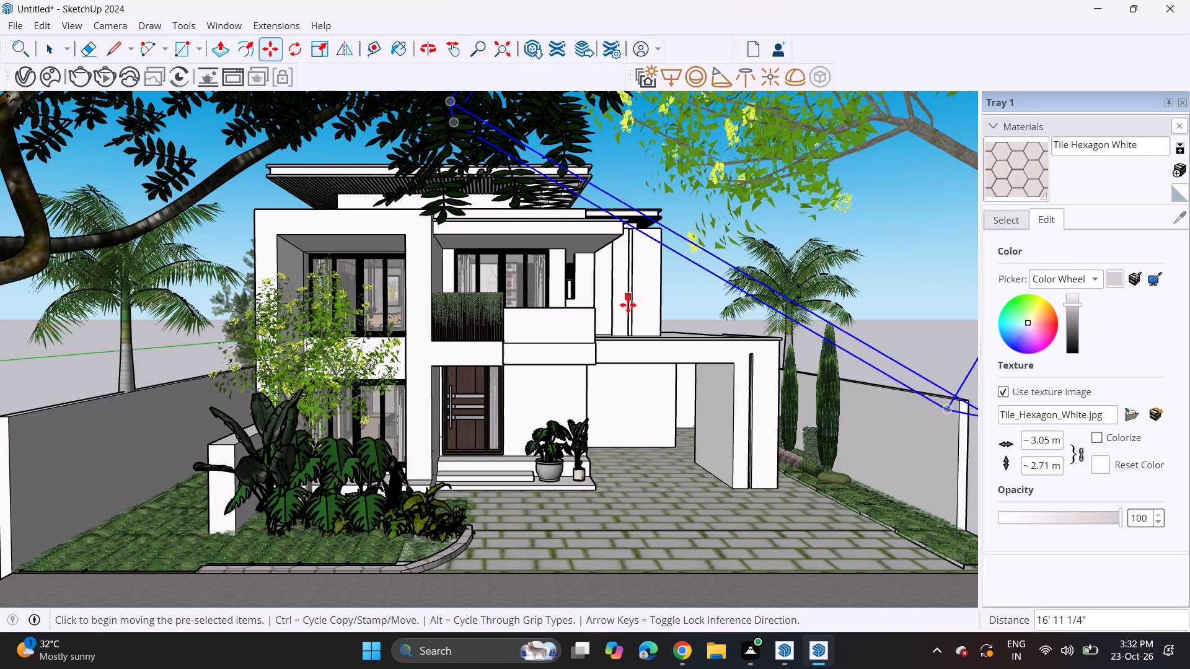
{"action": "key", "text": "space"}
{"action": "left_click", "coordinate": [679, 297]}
Check the framing of the facade from the street and delete the tilted yellow-green tree above the driveway side.
{"action": "middle_click_drag", "start_coordinate": [532, 268], "coordinate": [523, 243]}
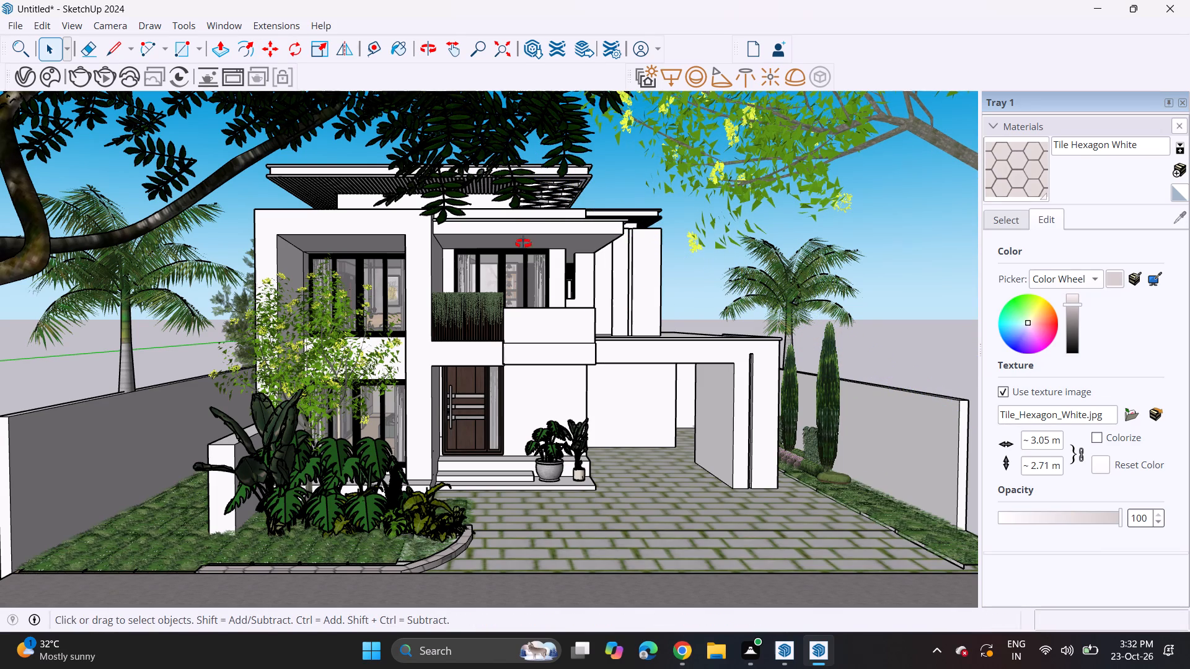
{"action": "middle_click_drag", "start_coordinate": [523, 243], "coordinate": [517, 220]}
{"action": "middle_click_drag", "start_coordinate": [505, 258], "coordinate": [491, 242]}
{"action": "scroll", "coordinate": [505, 258], "scroll_direction": "up", "scroll_amount": 1}
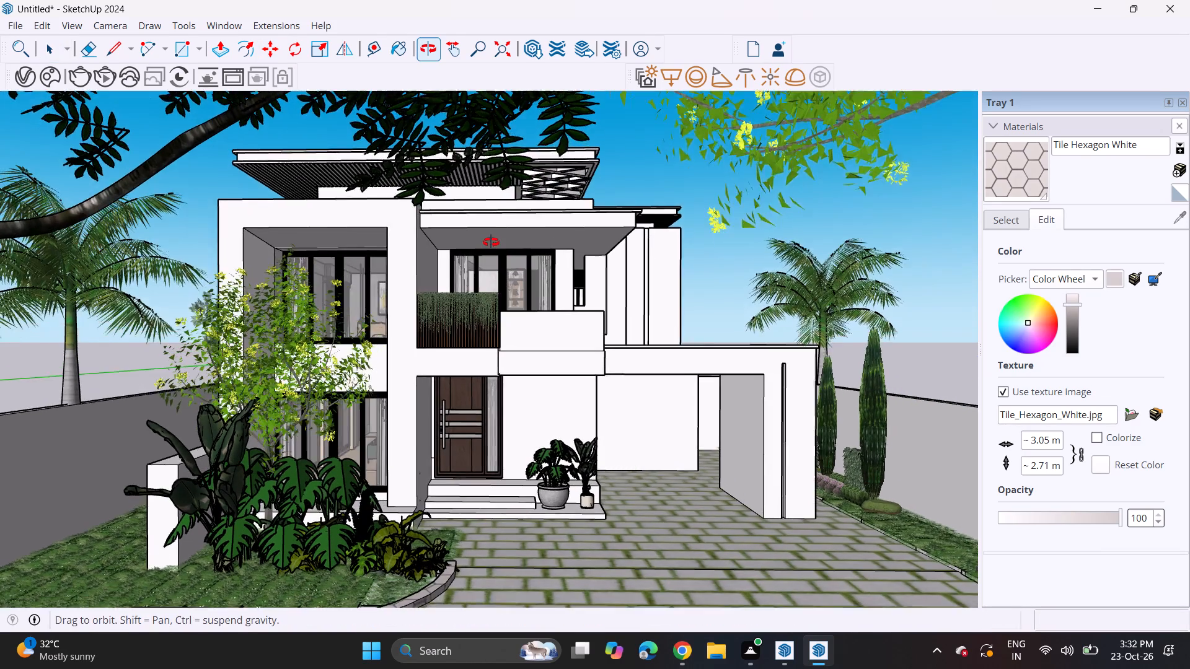
{"action": "middle_click_drag", "start_coordinate": [491, 242], "coordinate": [494, 236]}
{"action": "middle_click_drag", "start_coordinate": [512, 242], "coordinate": [600, 244], "text": "shift"}
{"action": "middle_click_drag", "start_coordinate": [597, 249], "coordinate": [595, 259]}
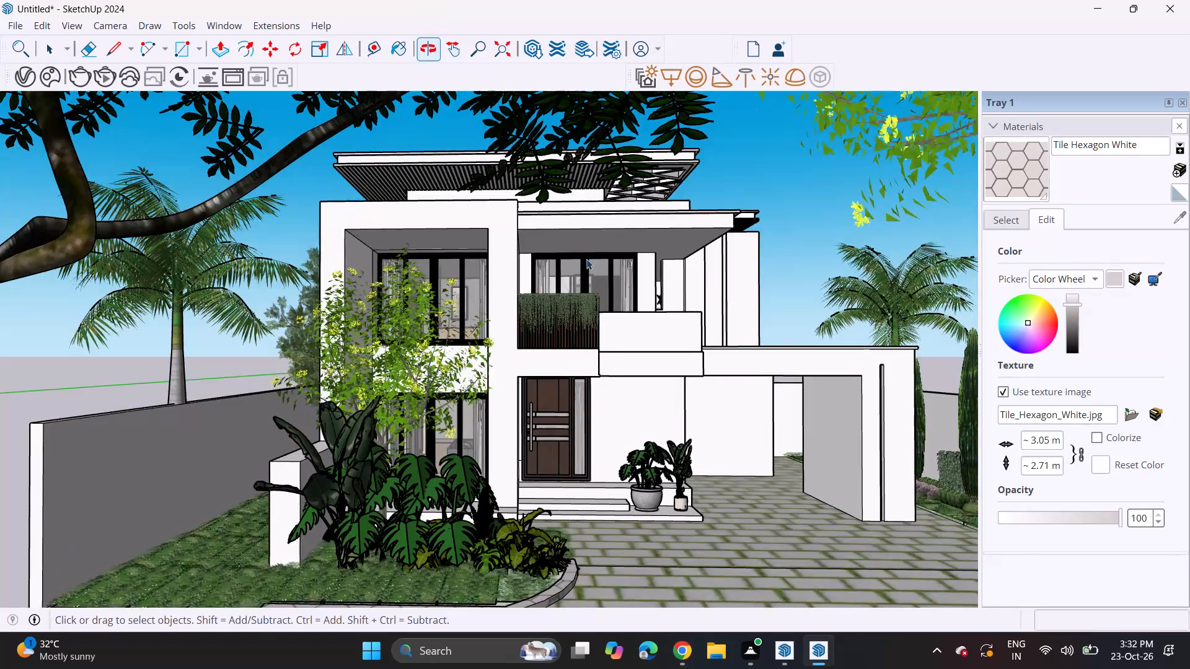
{"action": "scroll", "coordinate": [584, 259], "scroll_direction": "down", "scroll_amount": 3}
{"action": "middle_click_drag", "start_coordinate": [584, 251], "coordinate": [539, 305]}
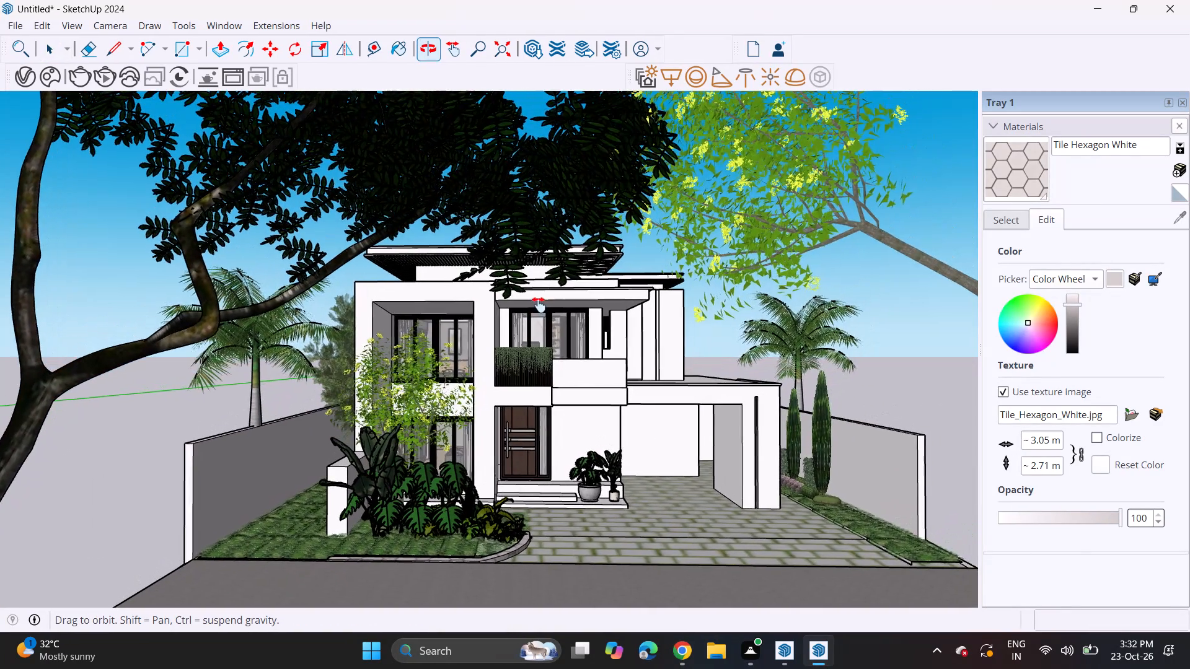
{"action": "middle_click_drag", "start_coordinate": [539, 305], "coordinate": [563, 294]}
{"action": "left_click", "coordinate": [747, 235]}
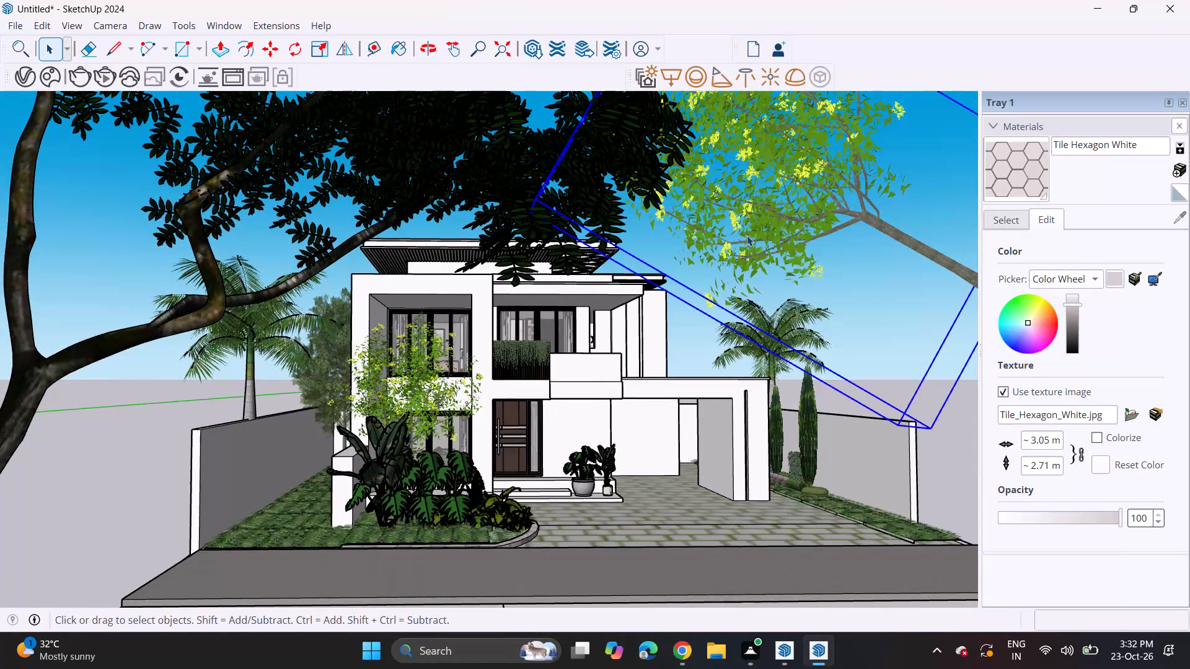
{"action": "key", "text": "Delete"}
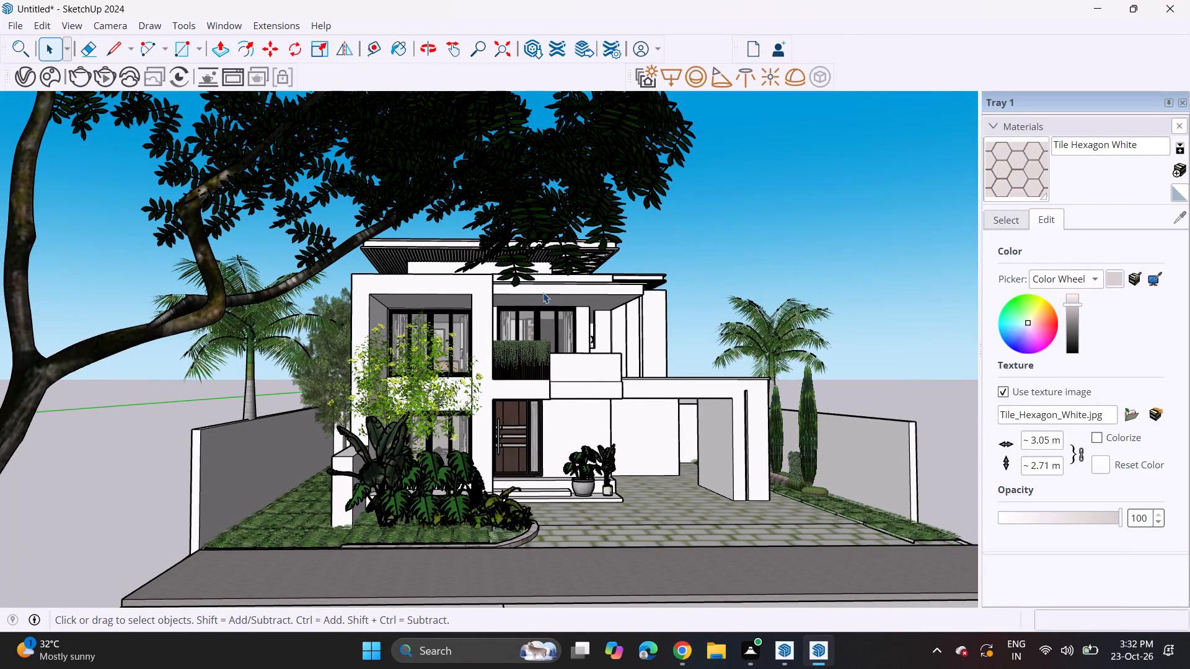
Move the large dark-leafed overhanging tree about 6' 3" up and outward so its branches clear the house roof.
{"action": "left_click", "coordinate": [475, 214]}
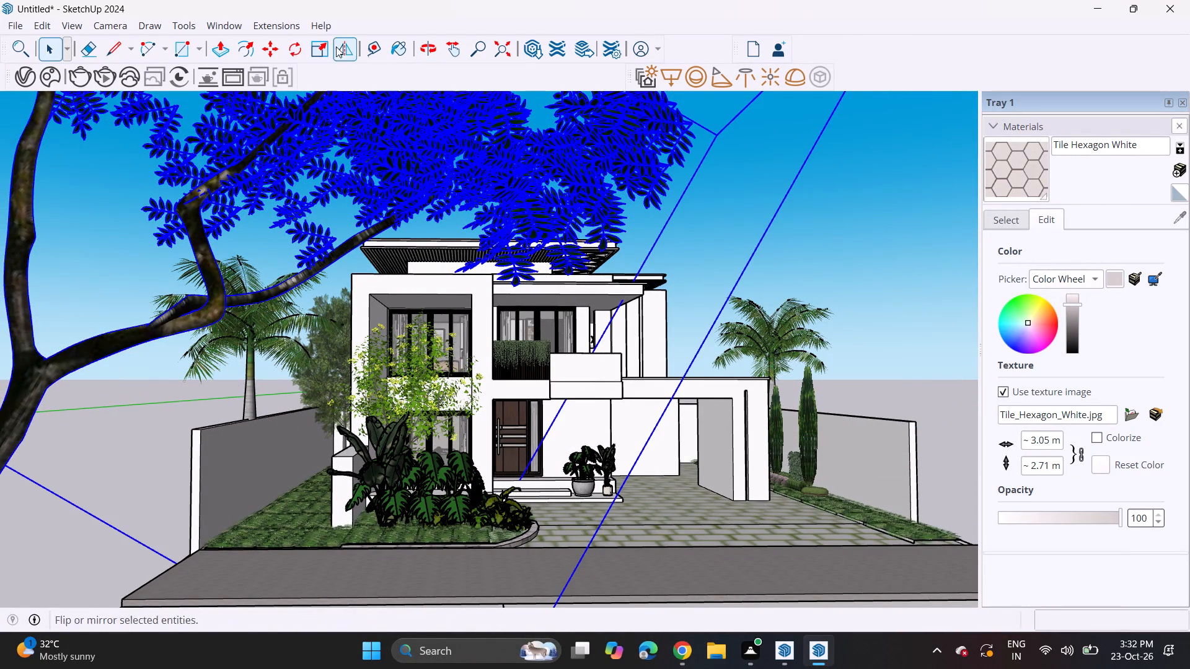
{"action": "left_click", "coordinate": [271, 51]}
{"action": "left_click", "coordinate": [483, 199]}
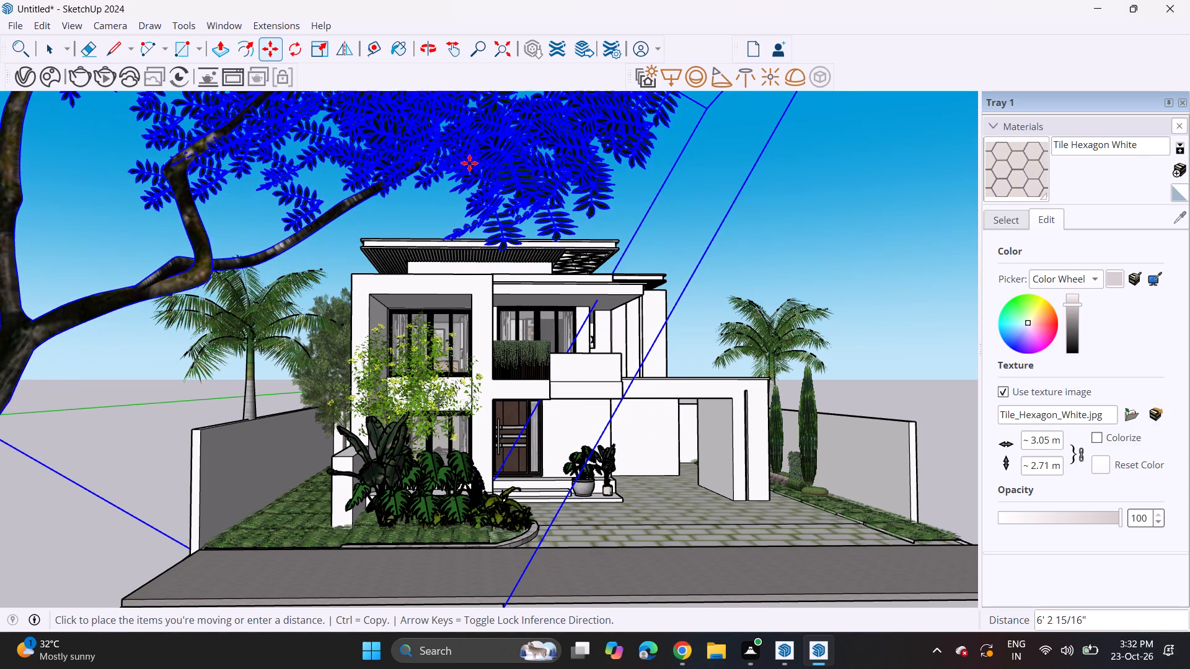
{"action": "left_click", "coordinate": [469, 163]}
{"action": "key", "text": "space"}
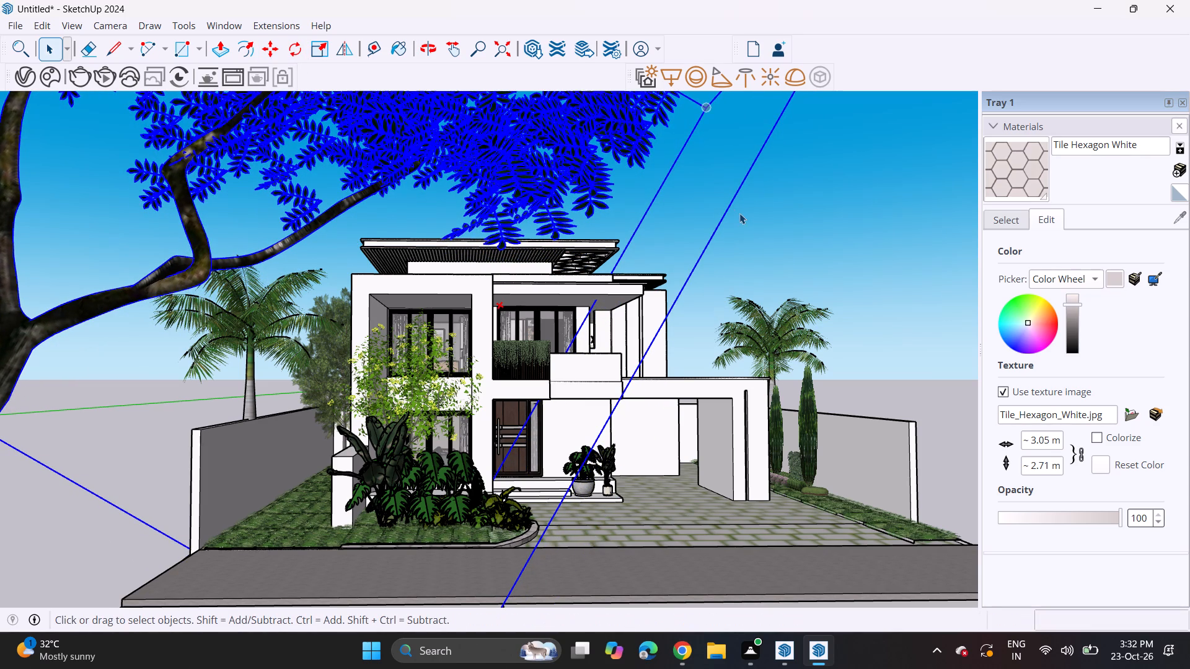
Deselect the large overhanging tree and check how its branches frame the house from the street.
{"action": "left_click", "coordinate": [743, 217]}
{"action": "scroll", "coordinate": [624, 378], "scroll_direction": "up", "scroll_amount": 1}
{"action": "middle_click_drag", "start_coordinate": [614, 378], "coordinate": [608, 374]}
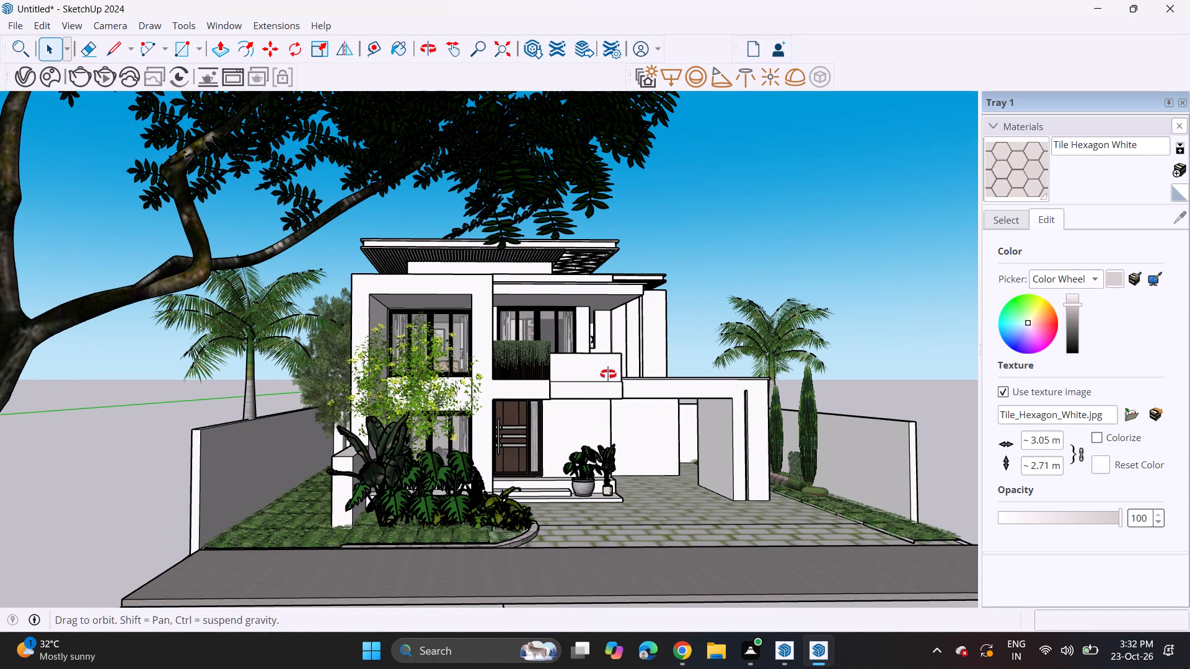
{"action": "middle_click_drag", "start_coordinate": [608, 374], "coordinate": [599, 374]}
{"action": "middle_click_drag", "start_coordinate": [607, 378], "coordinate": [529, 377], "text": "shift"}
{"action": "middle_click_drag", "start_coordinate": [541, 377], "coordinate": [565, 369]}
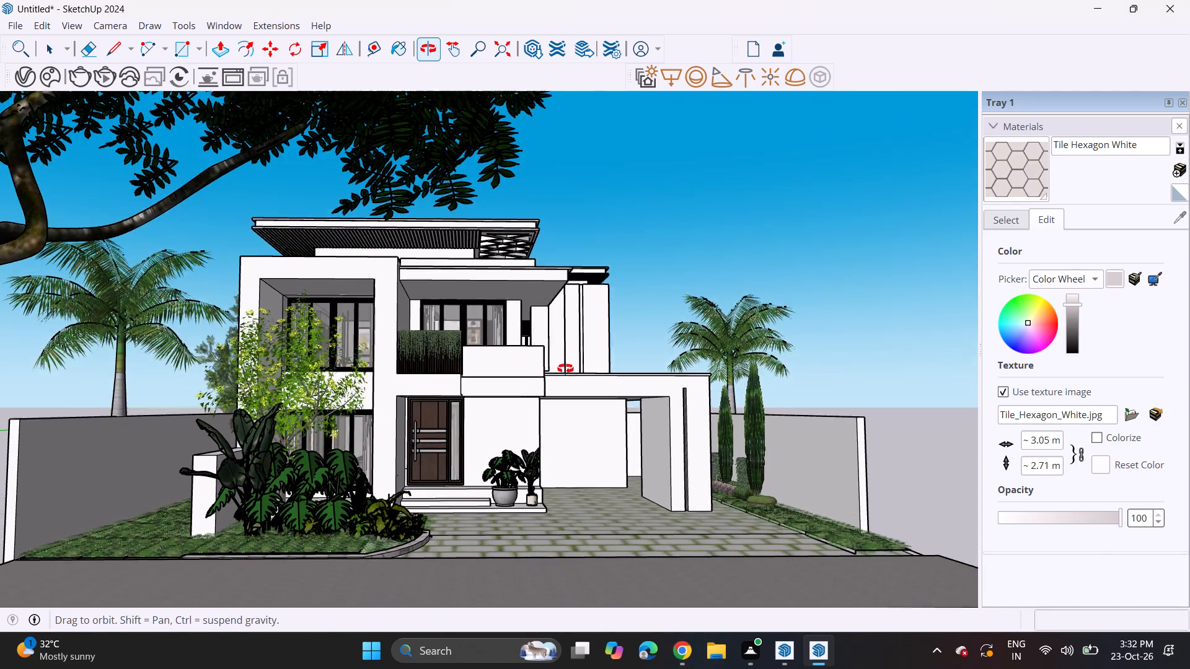
{"action": "middle_click_drag", "start_coordinate": [565, 369], "coordinate": [565, 369]}
{"action": "scroll", "coordinate": [538, 374], "scroll_direction": "down", "scroll_amount": 6}
{"action": "scroll", "coordinate": [529, 350], "scroll_direction": "up", "scroll_amount": 1}
{"action": "scroll", "coordinate": [529, 352], "scroll_direction": "down", "scroll_amount": 2}
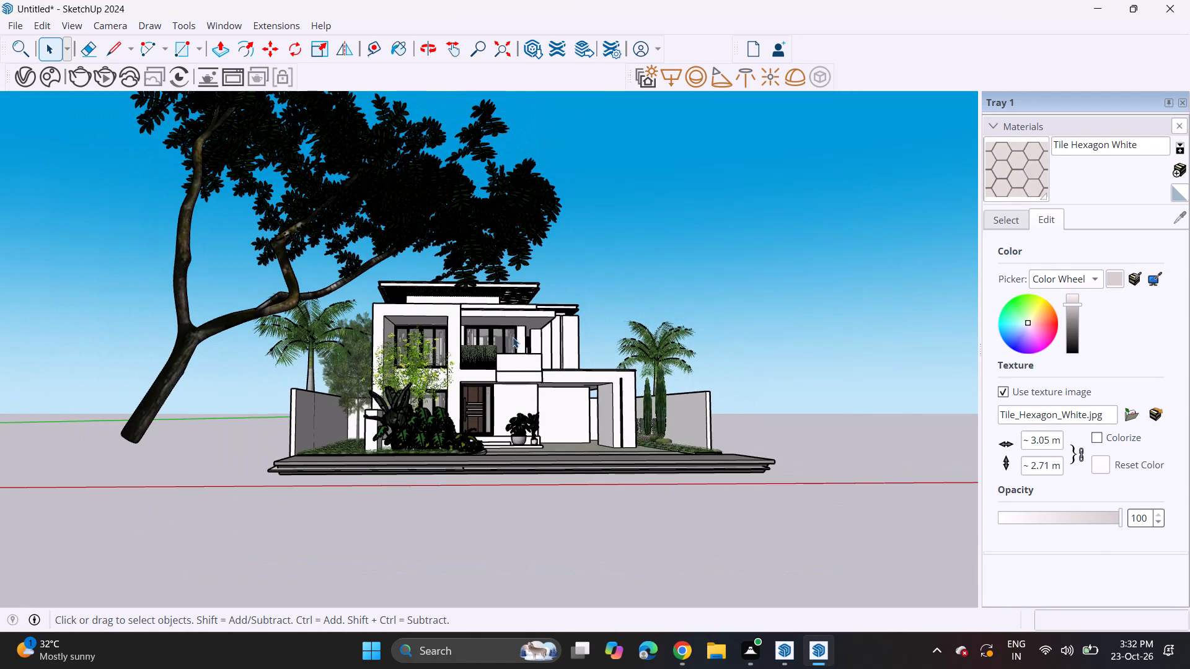
Copy the house with its plot, walls and planting, without the large overhanging tree, about 121' 3 7/8" along the street beside the original.
{"action": "middle_click_drag", "start_coordinate": [508, 334], "coordinate": [503, 365]}
{"action": "scroll", "coordinate": [494, 352], "scroll_direction": "down", "scroll_amount": 7}
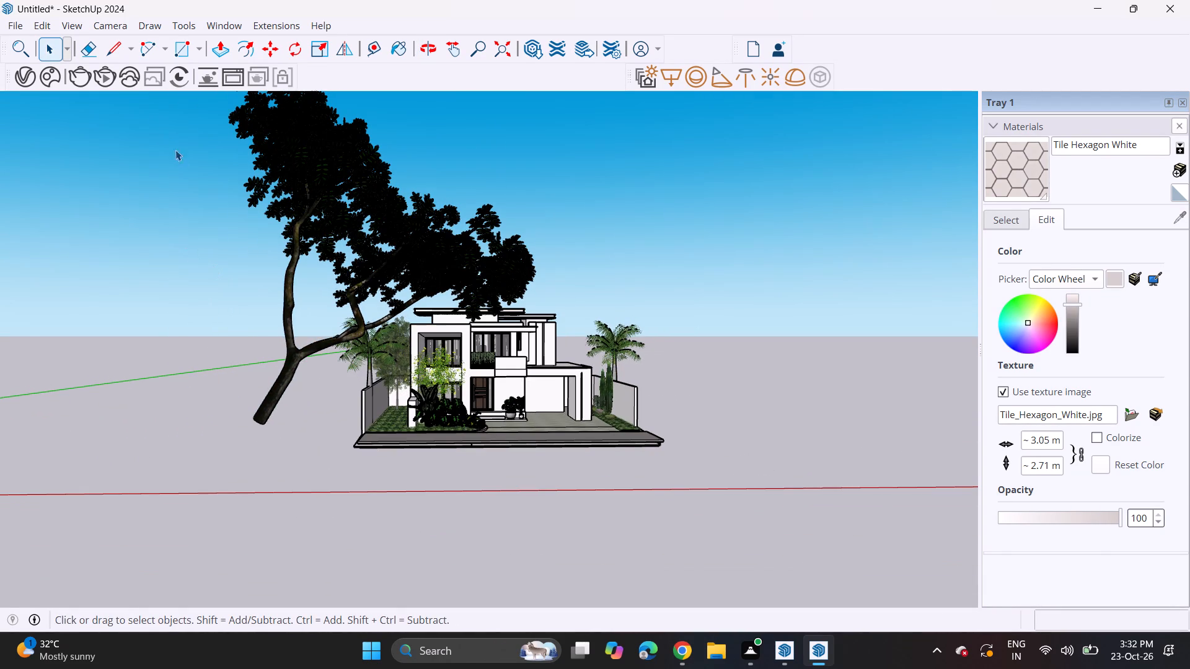
{"action": "left_click_drag", "start_coordinate": [154, 111], "coordinate": [752, 478]}
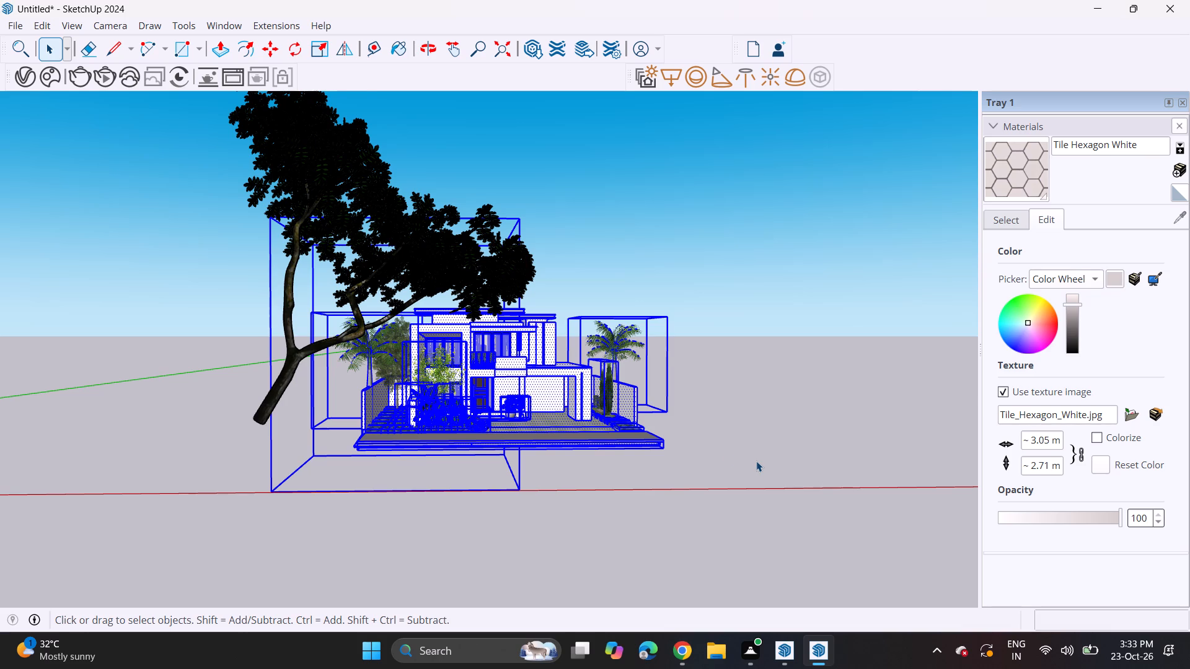
{"action": "left_click", "coordinate": [267, 53]}
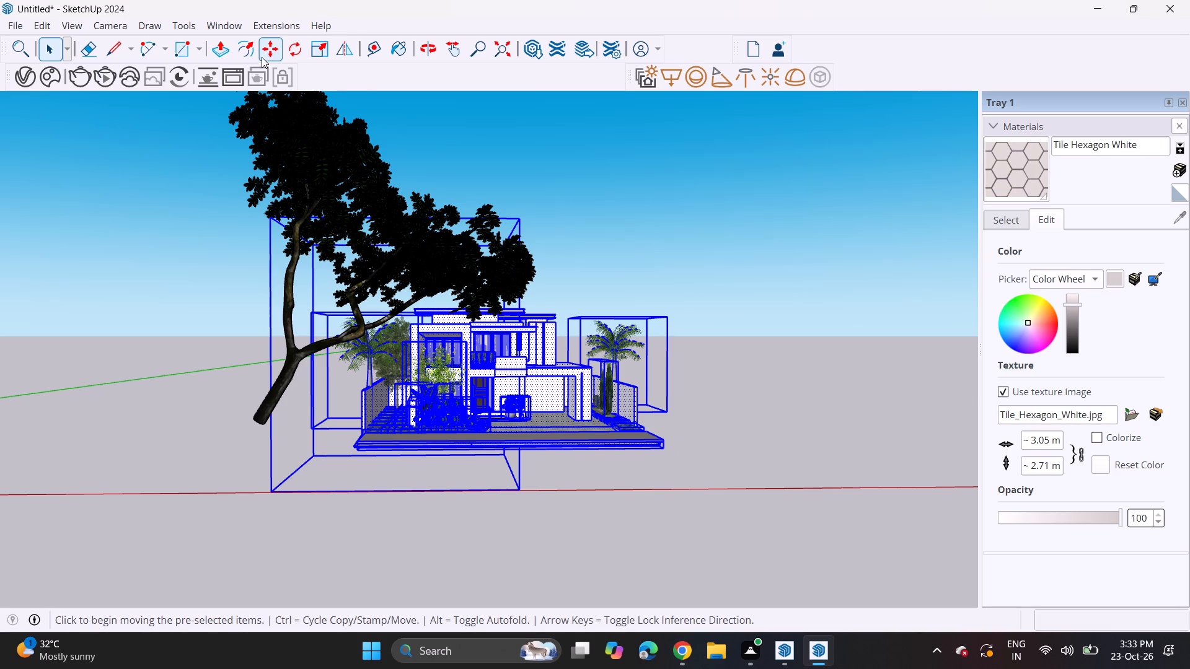
{"action": "left_click", "coordinate": [356, 453]}
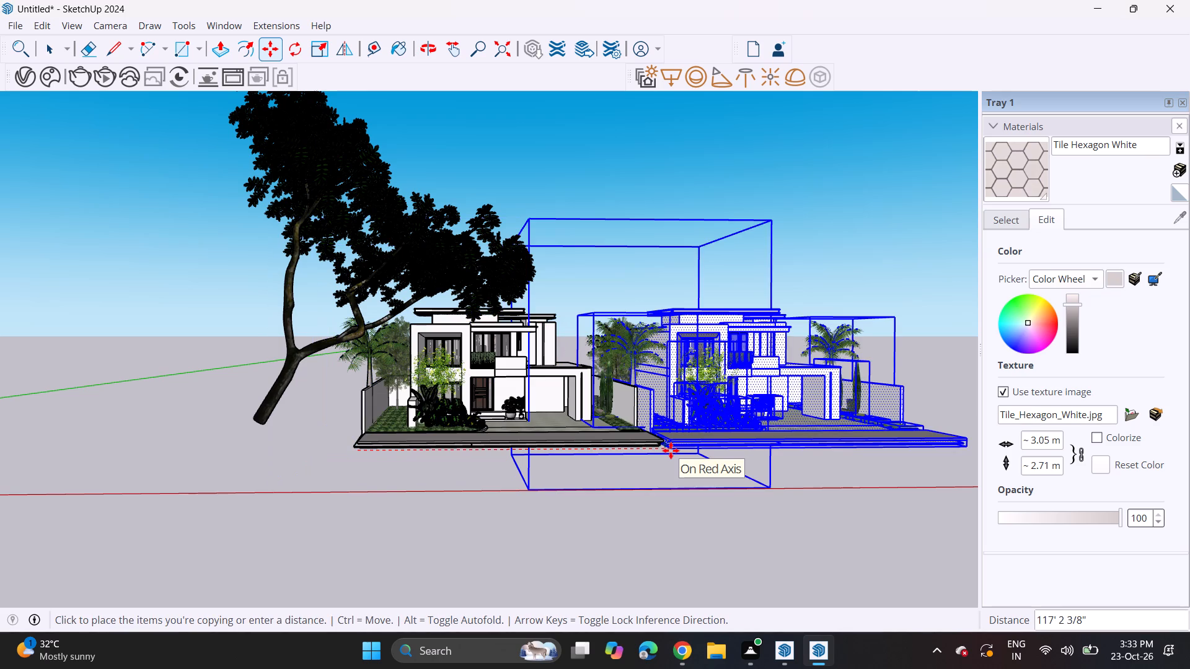
{"action": "scroll", "coordinate": [665, 444], "scroll_direction": "up", "scroll_amount": 17}
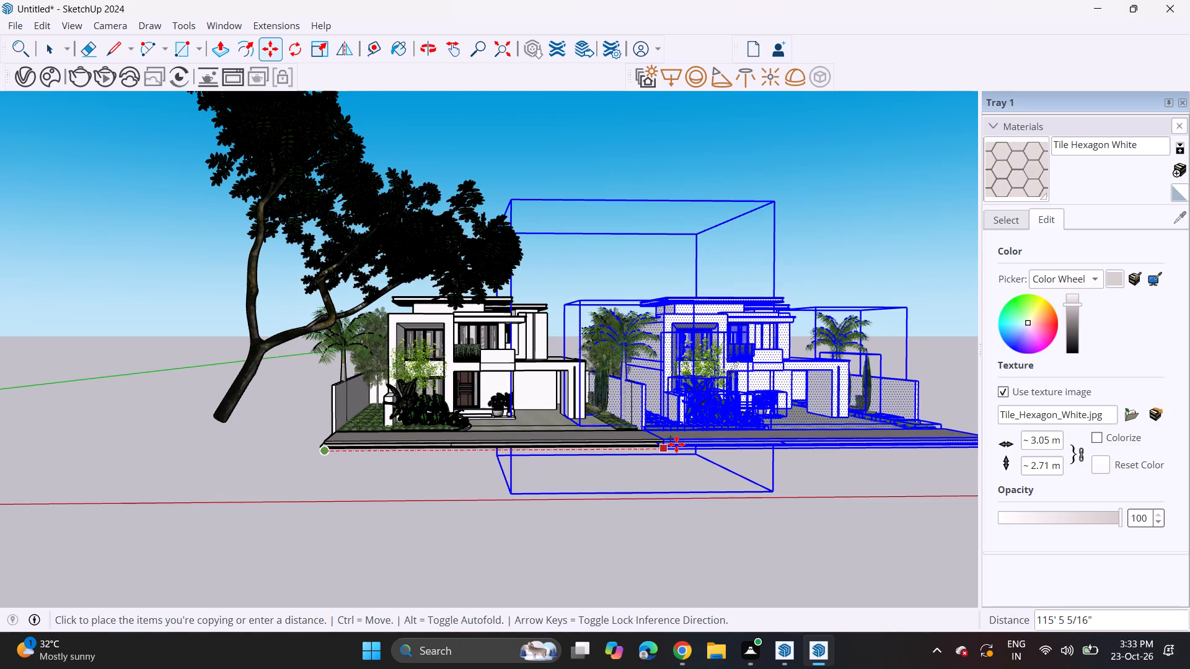
{"action": "scroll", "coordinate": [676, 444], "scroll_direction": "up", "scroll_amount": 20}
{"action": "scroll", "coordinate": [676, 444], "scroll_direction": "up", "scroll_amount": 4}
{"action": "scroll", "coordinate": [676, 444], "scroll_direction": "down", "scroll_amount": 1}
{"action": "scroll", "coordinate": [676, 444], "scroll_direction": "up", "scroll_amount": 3}
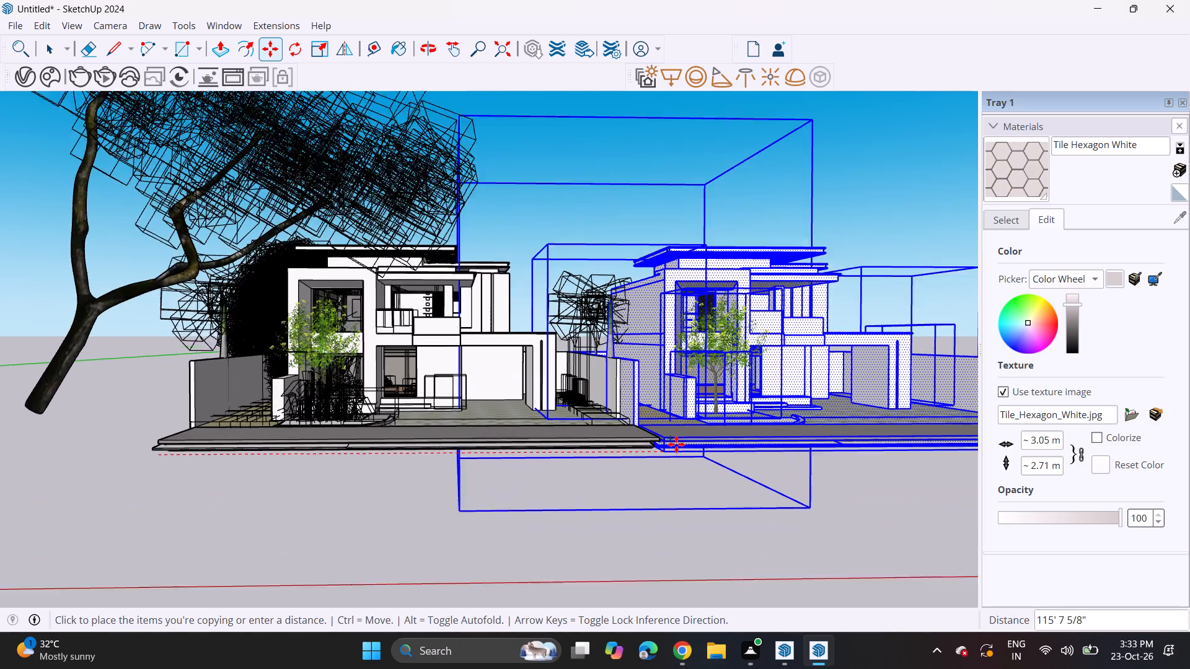
{"action": "scroll", "coordinate": [676, 444], "scroll_direction": "up", "scroll_amount": 20}
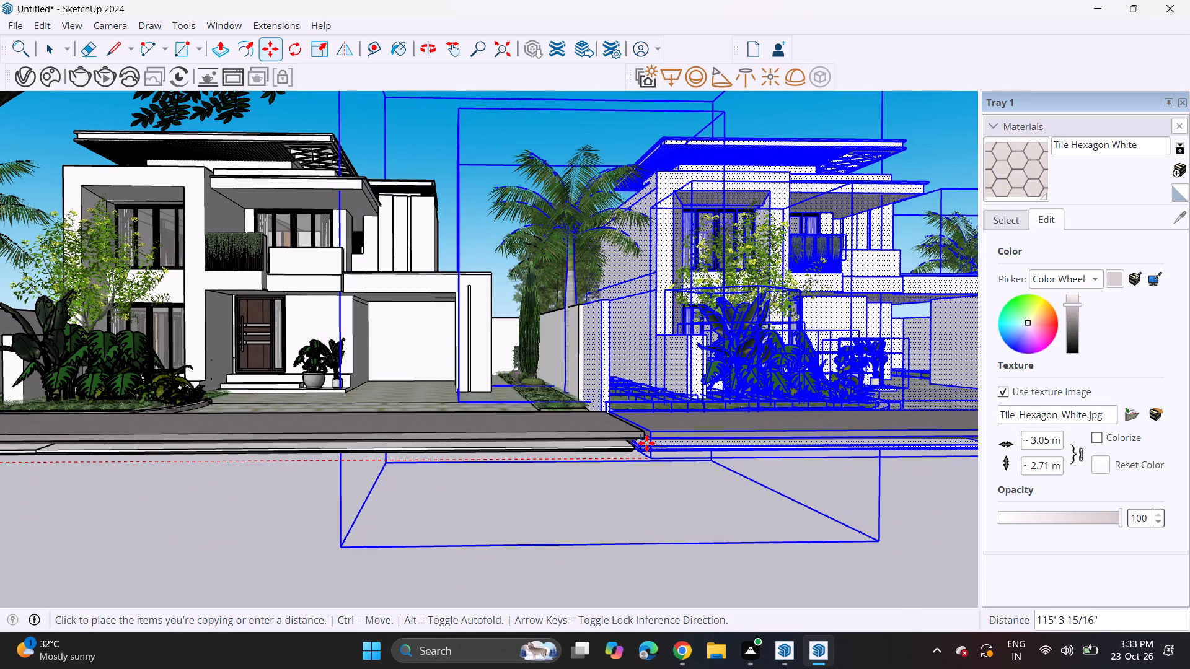
{"action": "scroll", "coordinate": [646, 443], "scroll_direction": "up", "scroll_amount": 18}
{"action": "scroll", "coordinate": [646, 443], "scroll_direction": "up", "scroll_amount": 16}
{"action": "scroll", "coordinate": [646, 443], "scroll_direction": "up", "scroll_amount": 6}
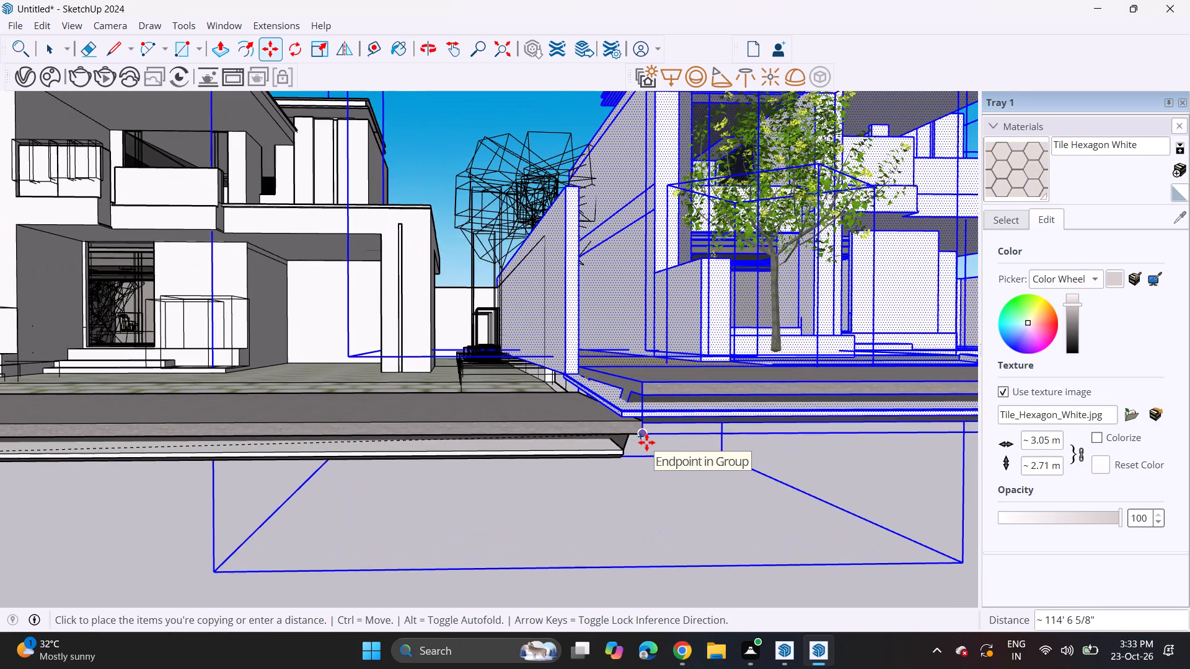
{"action": "scroll", "coordinate": [646, 442], "scroll_direction": "up", "scroll_amount": 6}
{"action": "scroll", "coordinate": [646, 442], "scroll_direction": "down", "scroll_amount": 20}
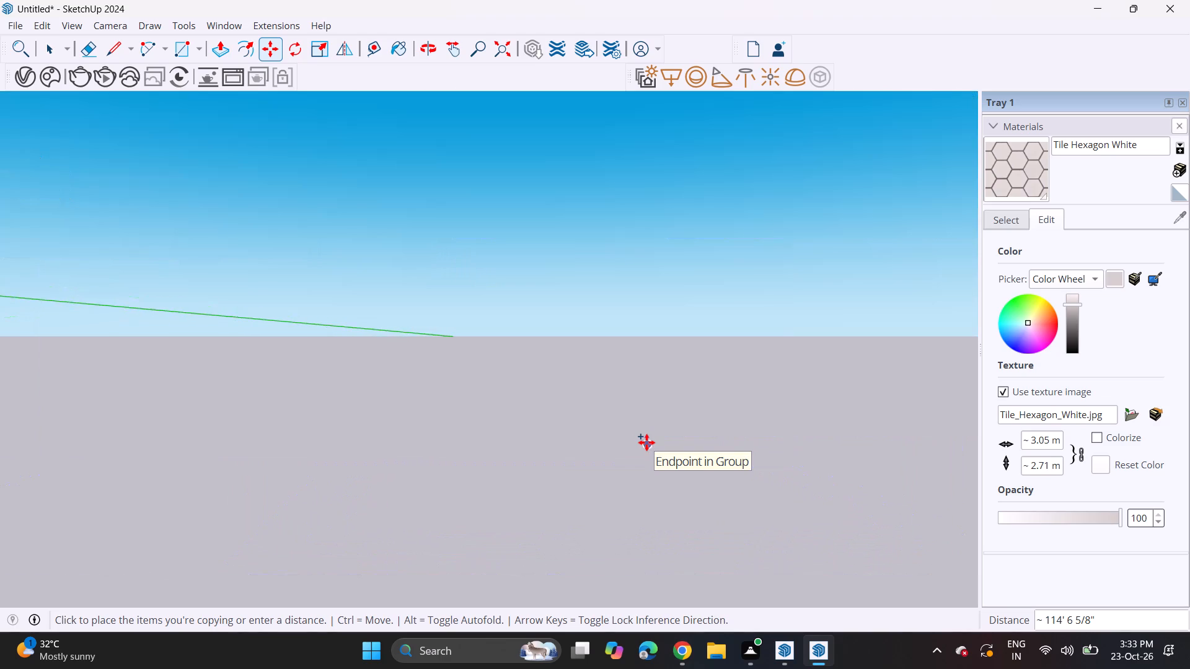
{"action": "scroll", "coordinate": [646, 442], "scroll_direction": "down", "scroll_amount": 14}
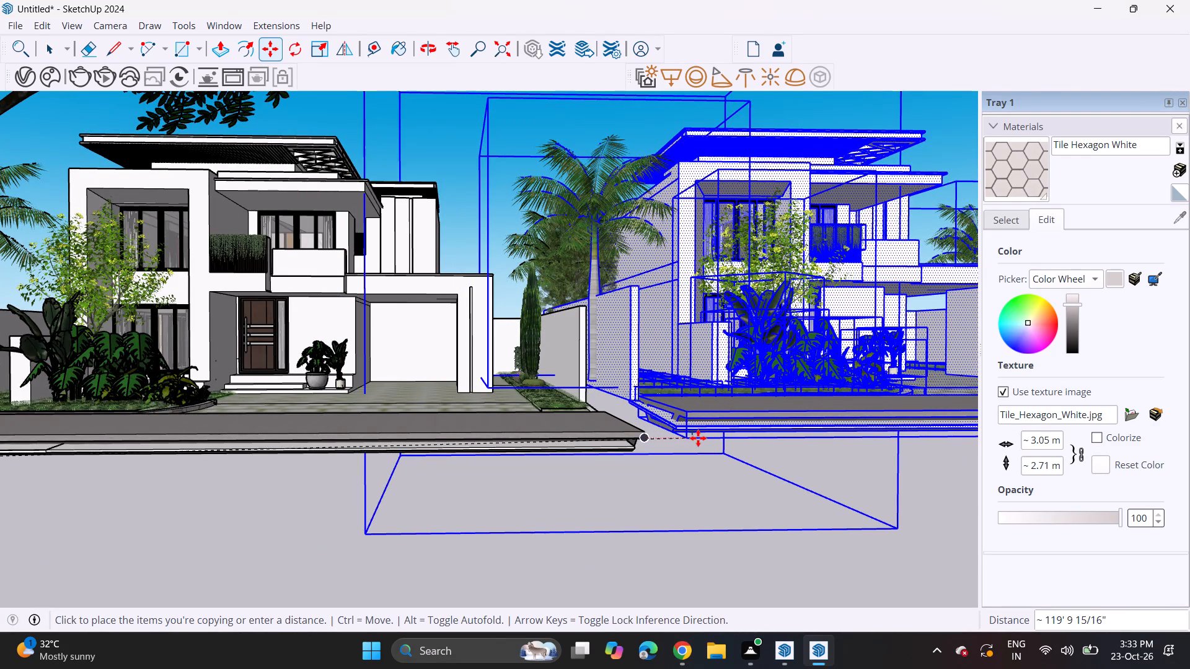
{"action": "left_click", "coordinate": [699, 438]}
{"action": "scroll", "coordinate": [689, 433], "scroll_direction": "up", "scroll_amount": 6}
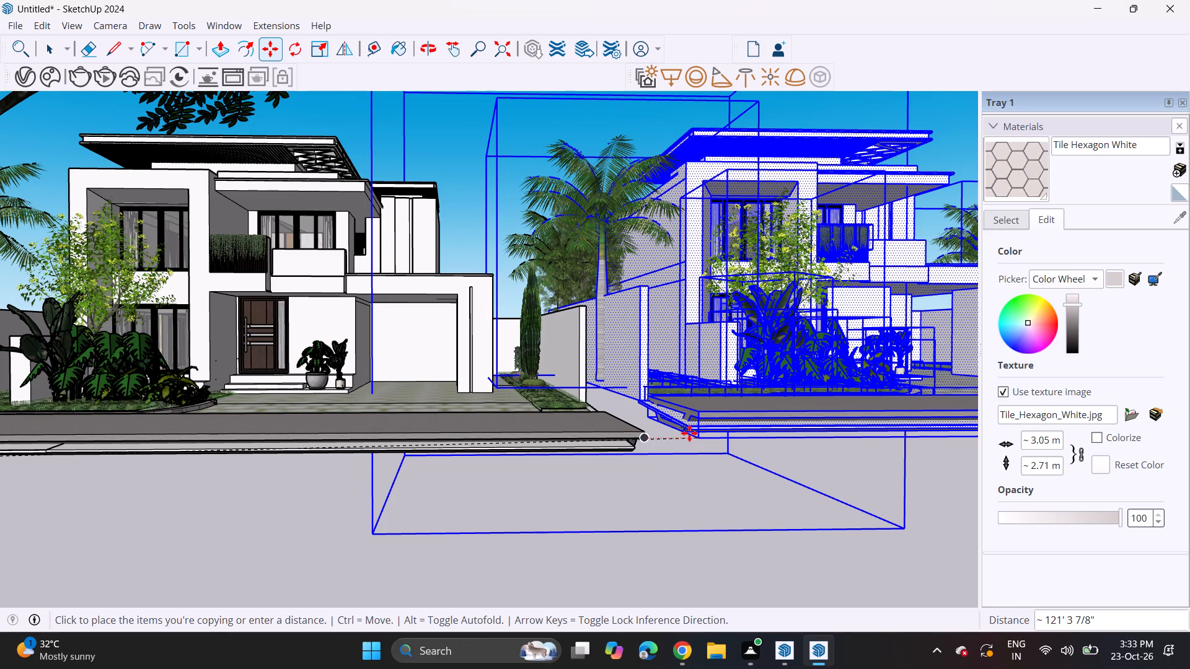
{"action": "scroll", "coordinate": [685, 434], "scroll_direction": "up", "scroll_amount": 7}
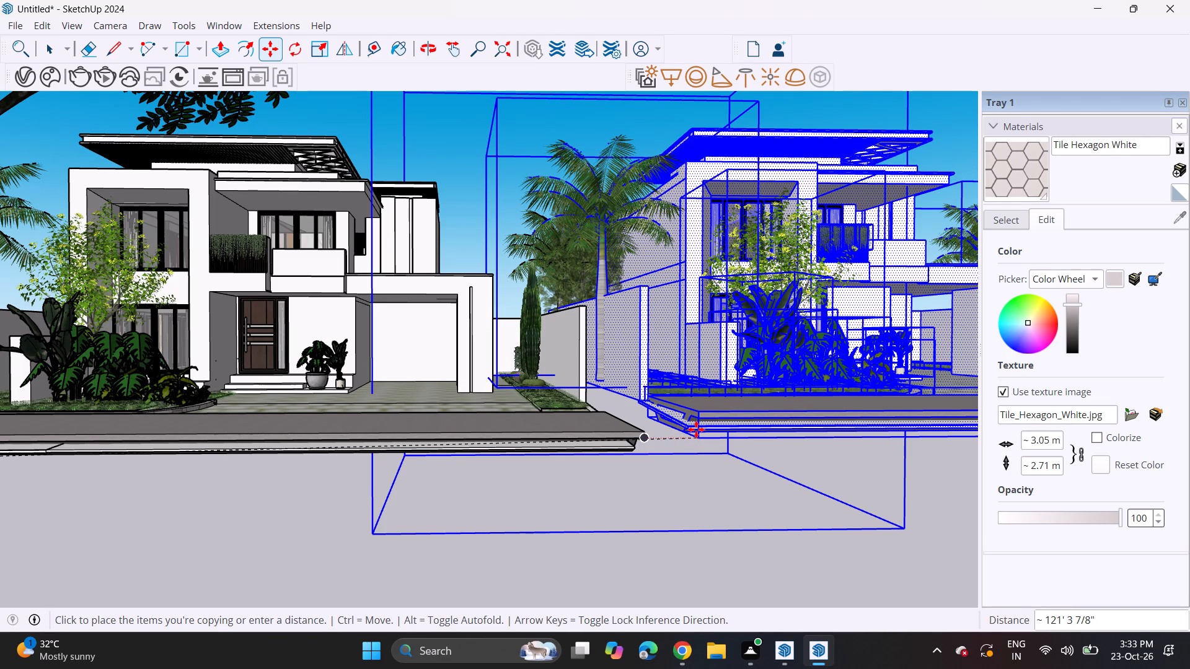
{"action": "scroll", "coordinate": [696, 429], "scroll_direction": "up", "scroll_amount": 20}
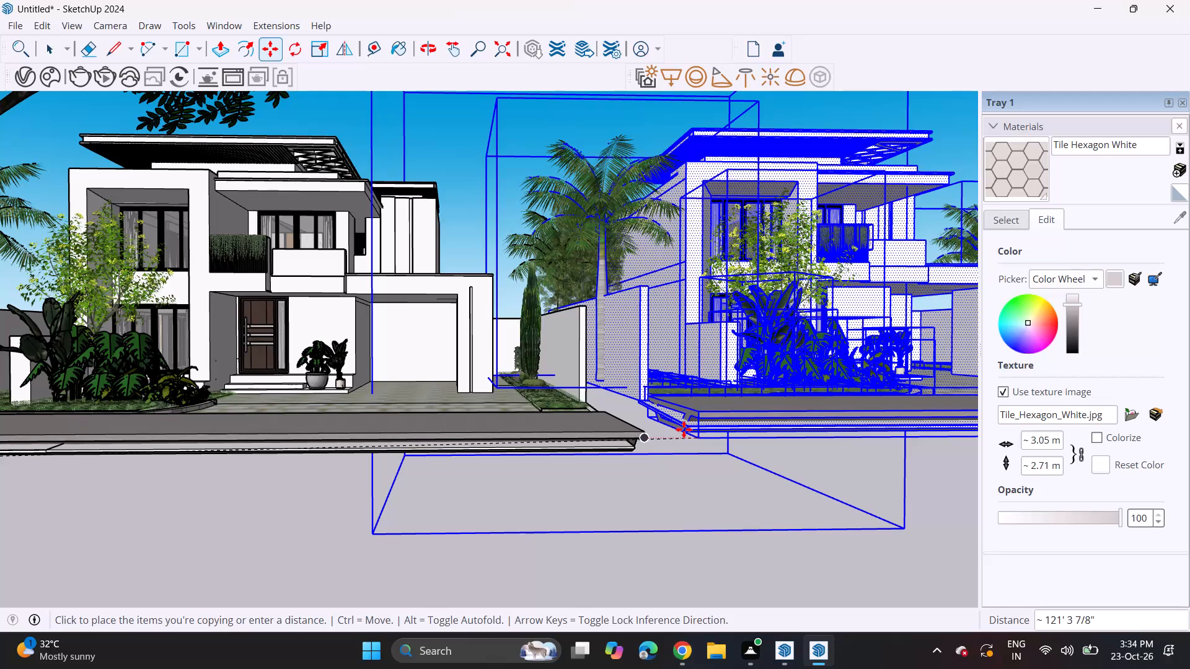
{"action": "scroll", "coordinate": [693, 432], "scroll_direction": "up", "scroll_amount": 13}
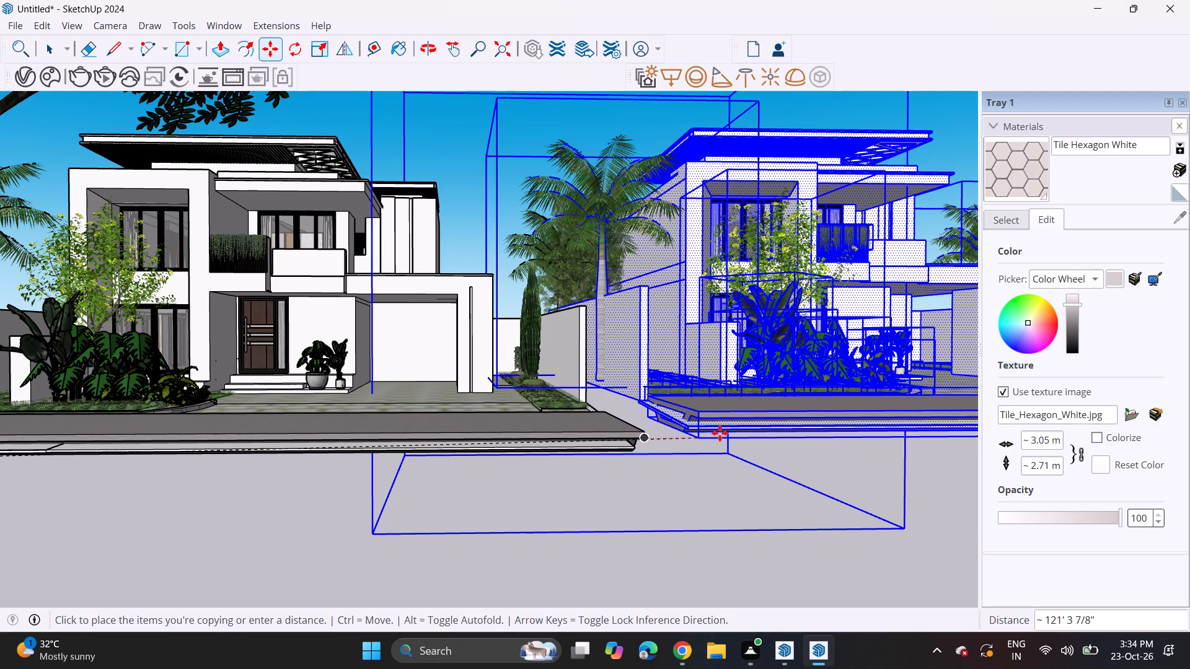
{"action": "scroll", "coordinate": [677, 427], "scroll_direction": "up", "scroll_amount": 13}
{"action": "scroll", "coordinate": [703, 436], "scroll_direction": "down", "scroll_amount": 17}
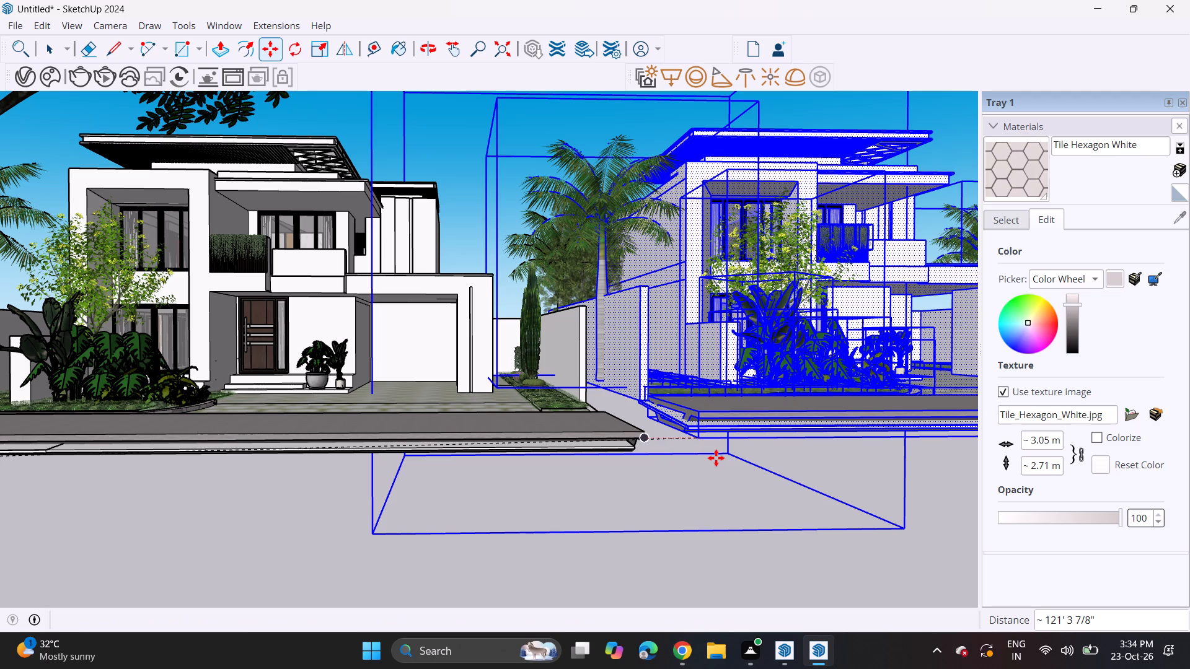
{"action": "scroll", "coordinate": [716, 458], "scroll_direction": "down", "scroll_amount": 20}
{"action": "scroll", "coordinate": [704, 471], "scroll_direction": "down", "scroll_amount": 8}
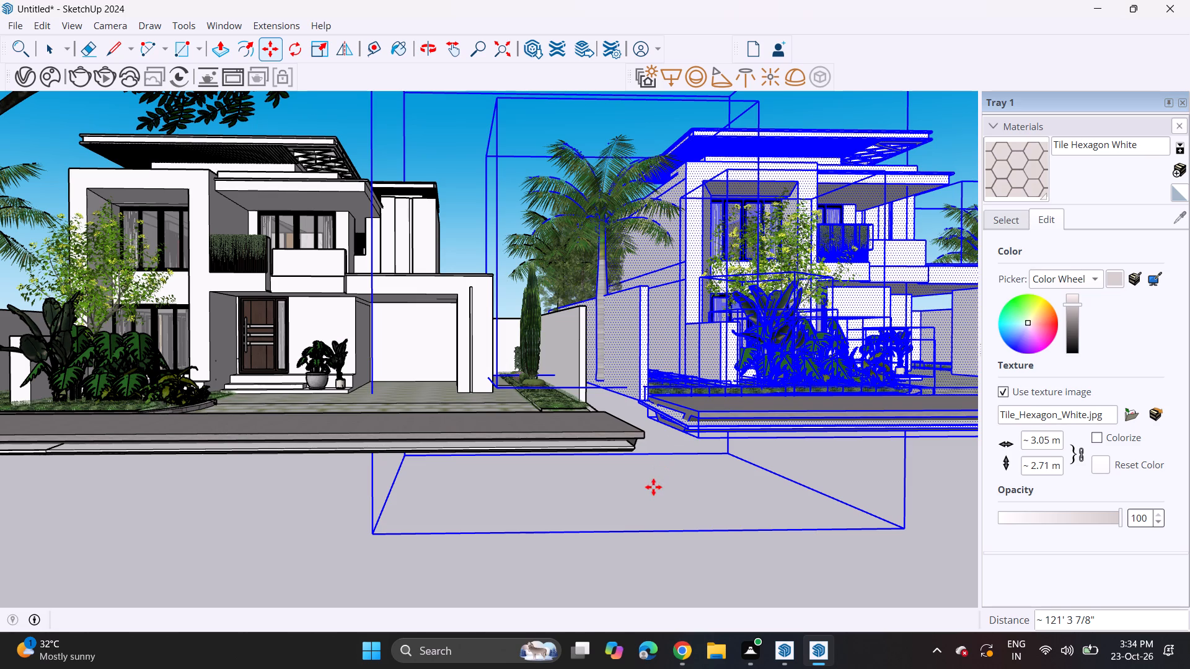
Move the copied house and plot about 7' 2 1/2" towards the original so their road edges meet, and clear the selection.
{"action": "scroll", "coordinate": [699, 441], "scroll_direction": "up", "scroll_amount": 20}
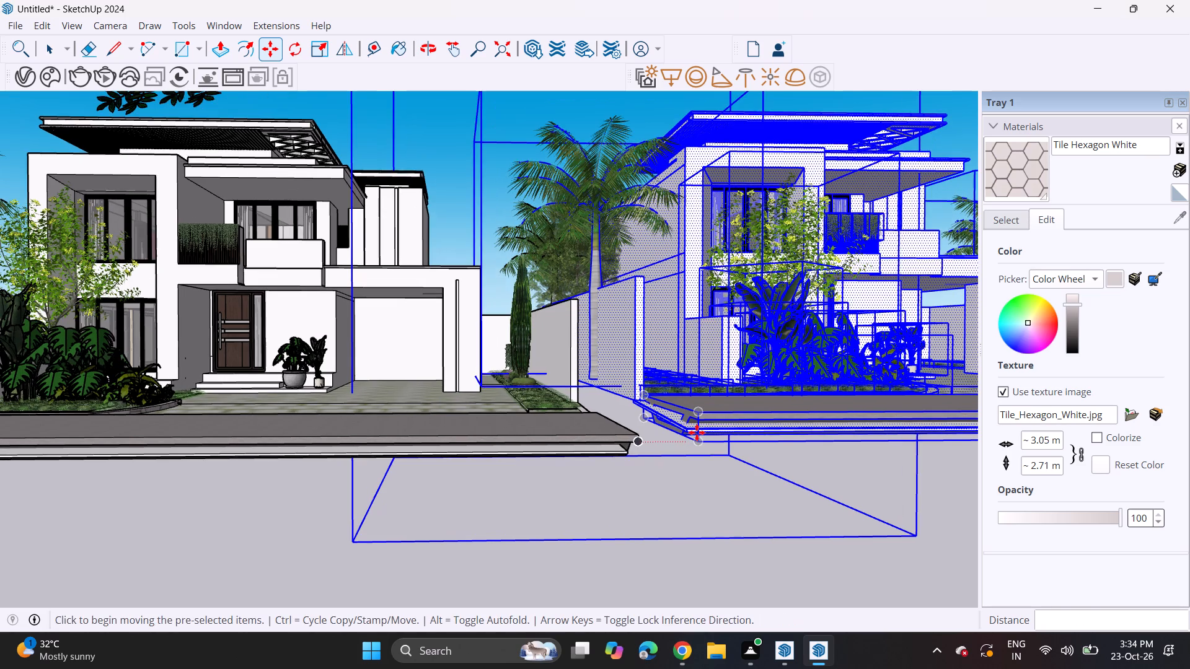
{"action": "scroll", "coordinate": [697, 432], "scroll_direction": "up", "scroll_amount": 15}
{"action": "scroll", "coordinate": [677, 424], "scroll_direction": "down", "scroll_amount": 7}
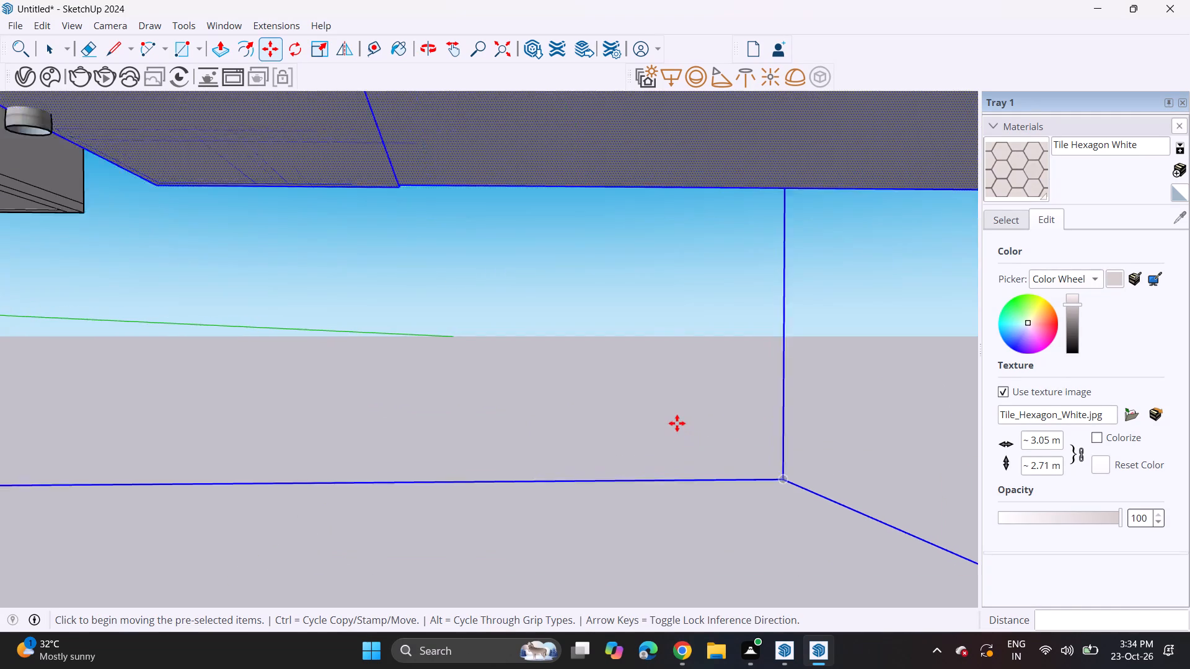
{"action": "left_click", "coordinate": [672, 396]}
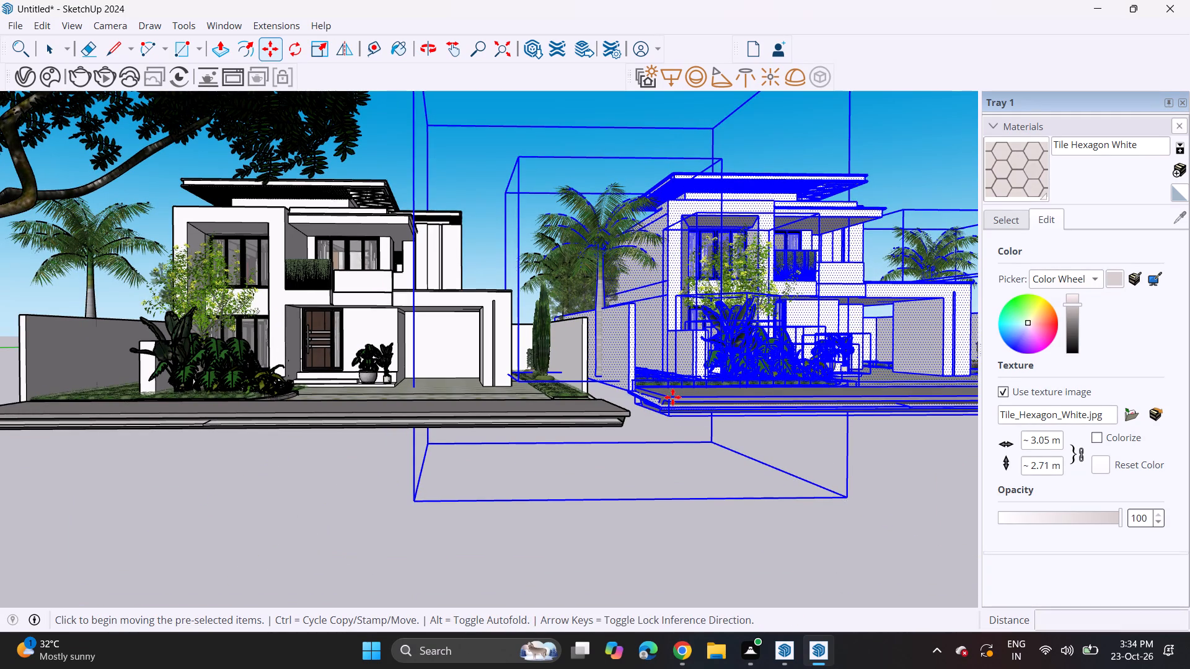
{"action": "left_click", "coordinate": [627, 410]}
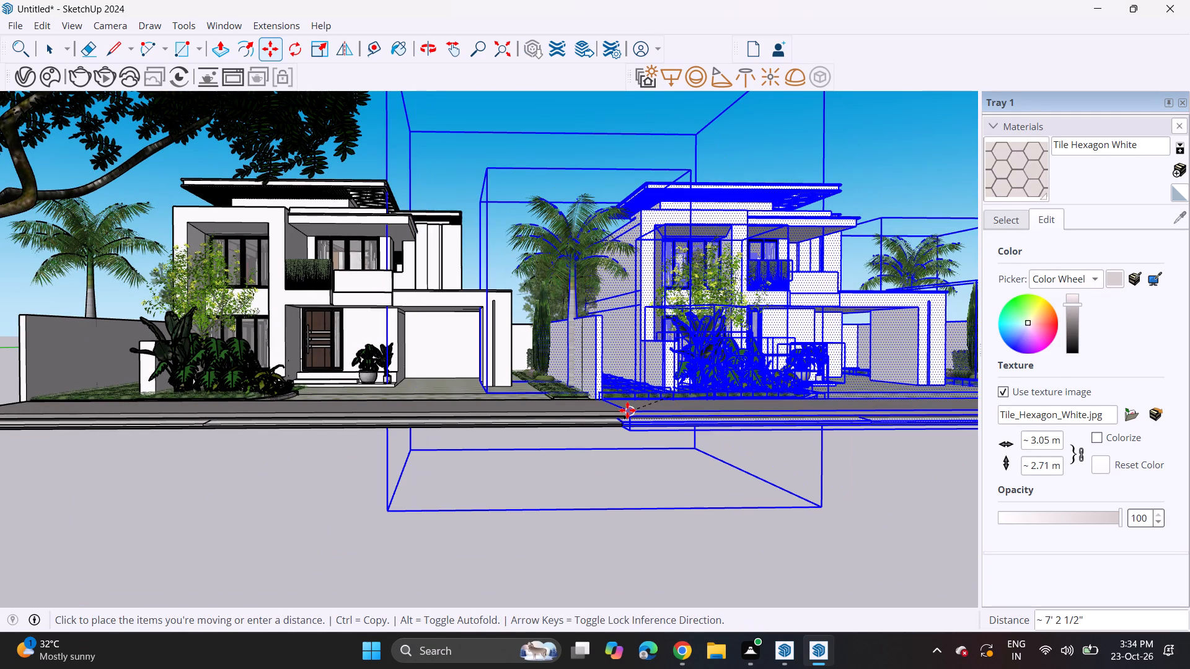
{"action": "key", "text": "space"}
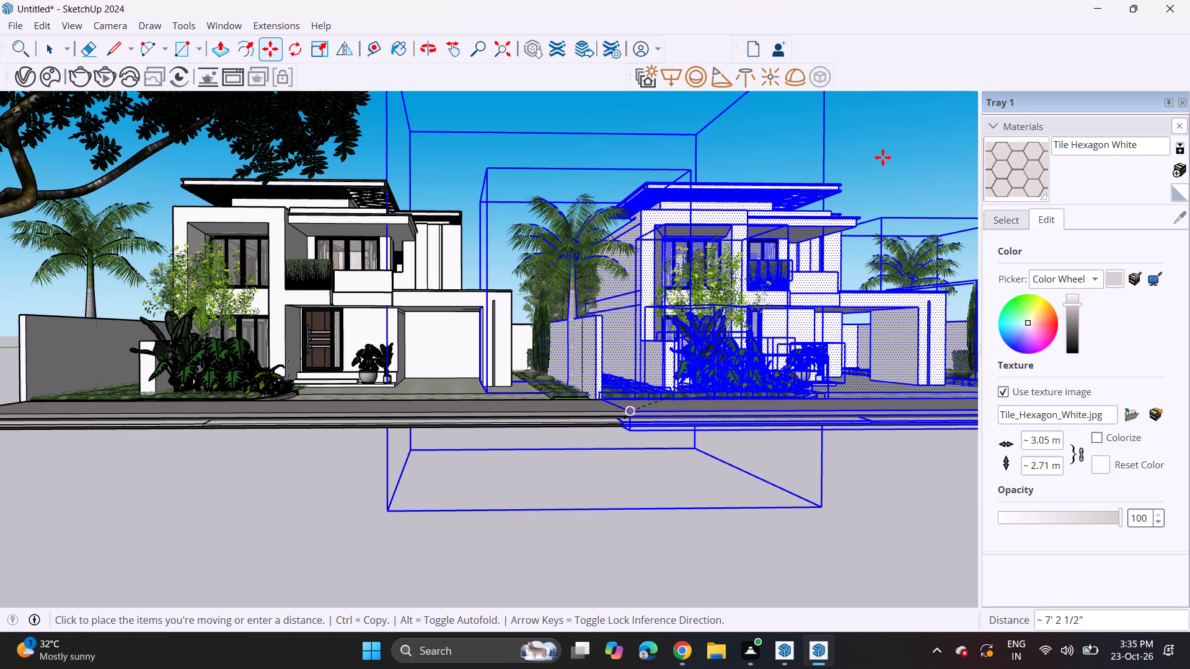
{"action": "key", "text": "space"}
{"action": "key", "text": "space"}
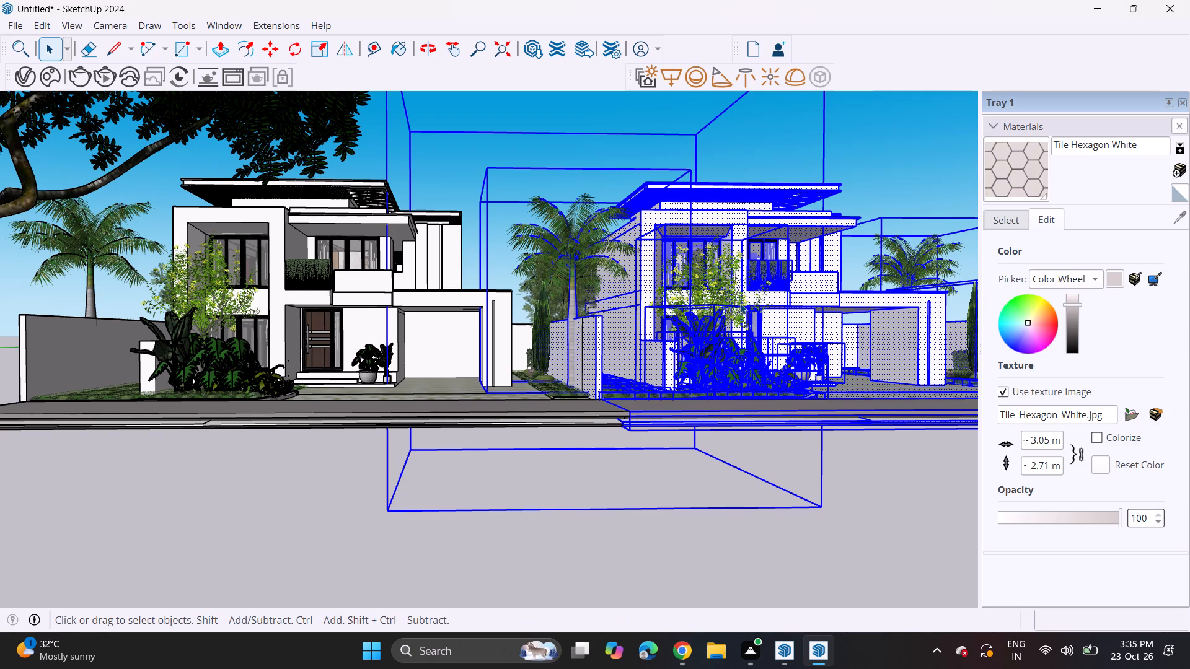
{"action": "scroll", "coordinate": [409, 329], "scroll_direction": "down", "scroll_amount": 6}
{"action": "left_click", "coordinate": [276, 497]}
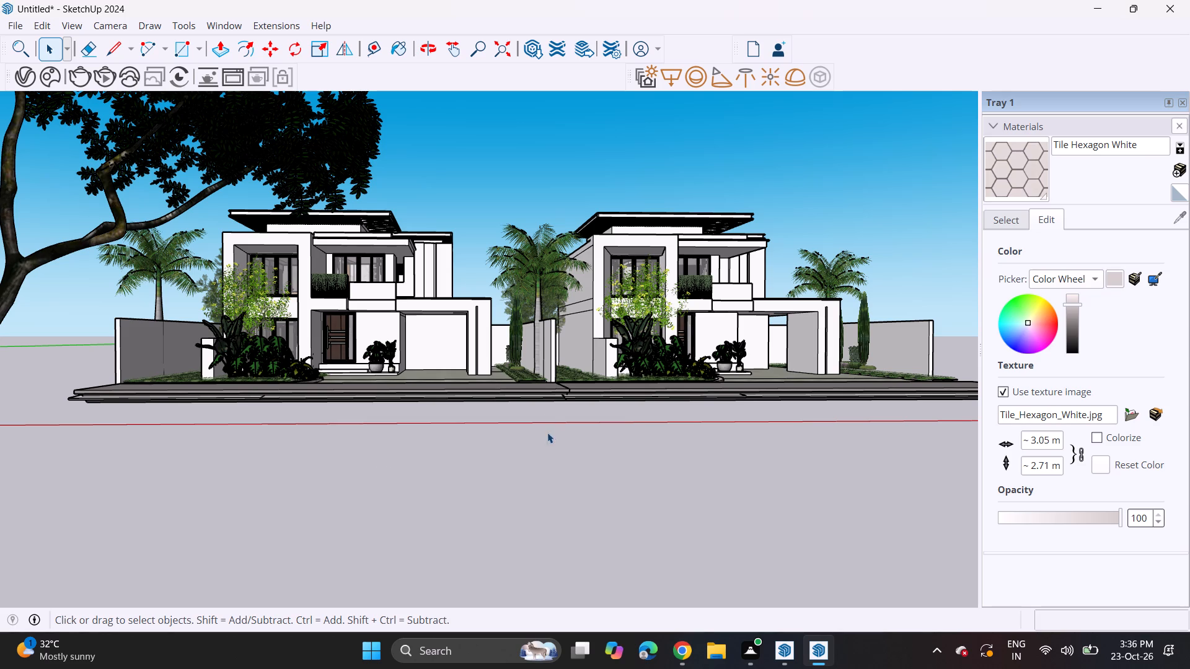
{"action": "scroll", "coordinate": [734, 397], "scroll_direction": "down", "scroll_amount": 6}
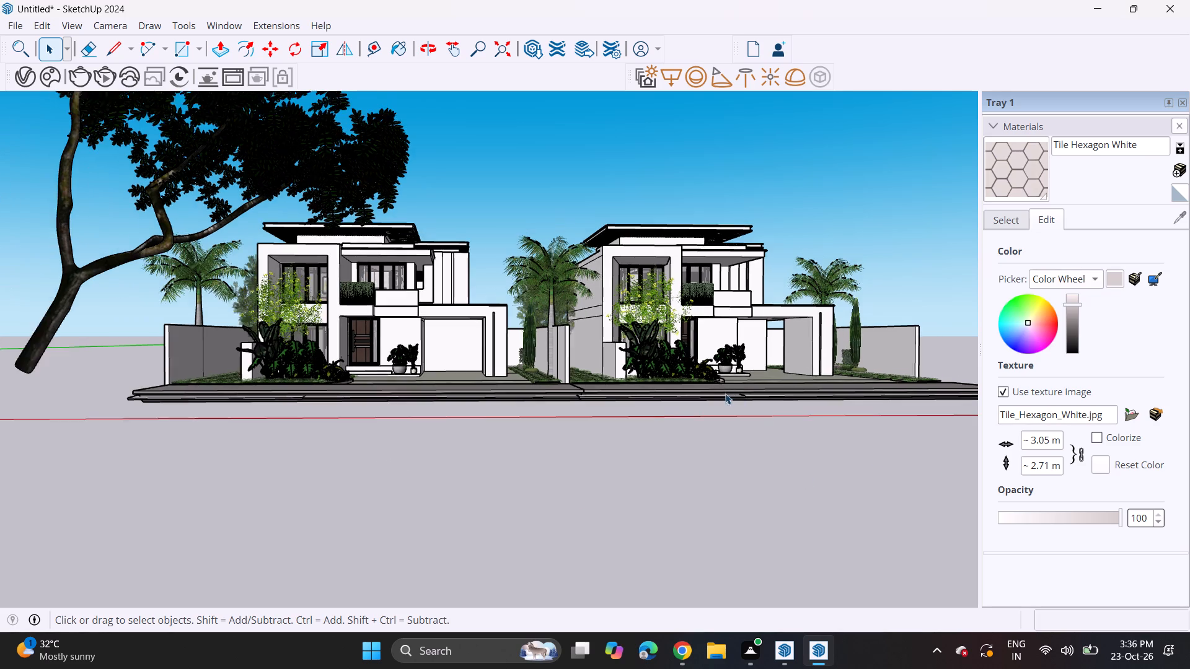
Copy the second house with its plot and planting about 229' 5/8" to the original's other side, joining the road edges, and deselect it.
{"action": "left_click", "coordinate": [728, 318]}
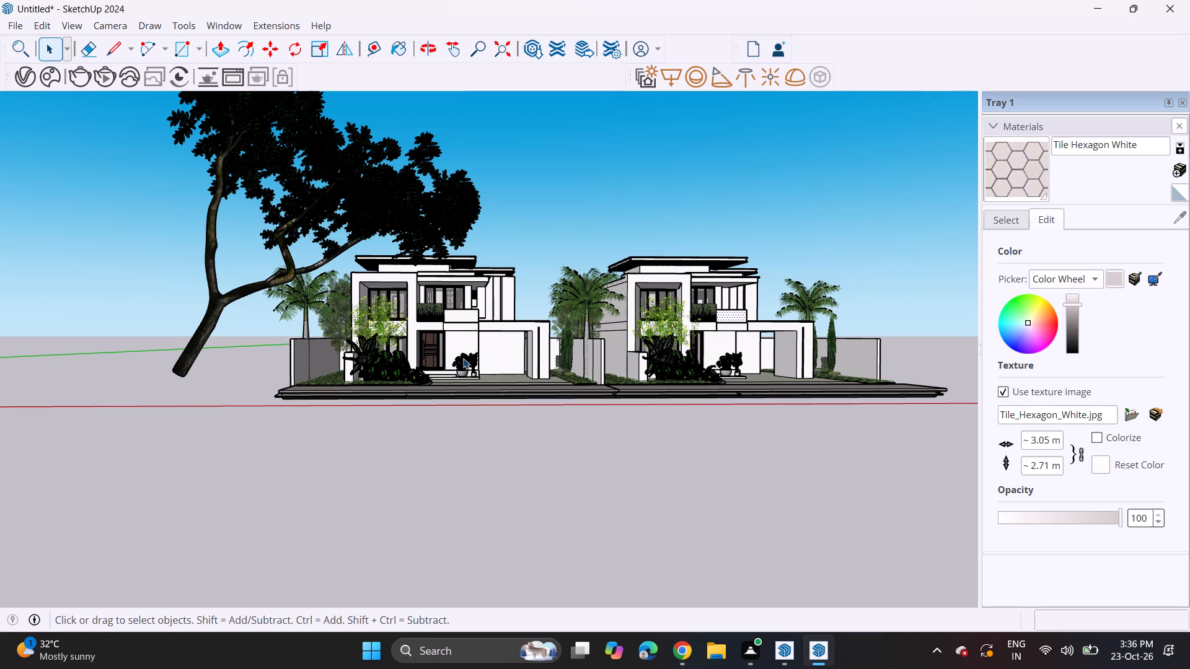
{"action": "scroll", "coordinate": [734, 323], "scroll_direction": "up", "scroll_amount": 6}
{"action": "scroll", "coordinate": [729, 315], "scroll_direction": "down", "scroll_amount": 7}
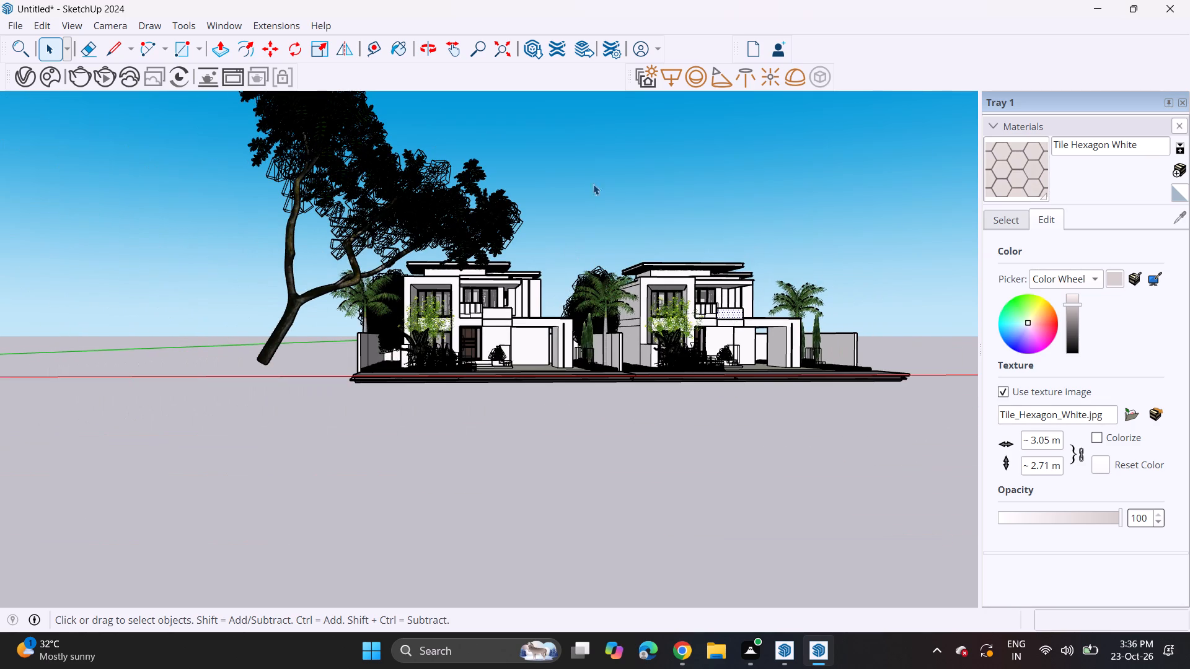
{"action": "left_click_drag", "start_coordinate": [586, 177], "coordinate": [954, 428]}
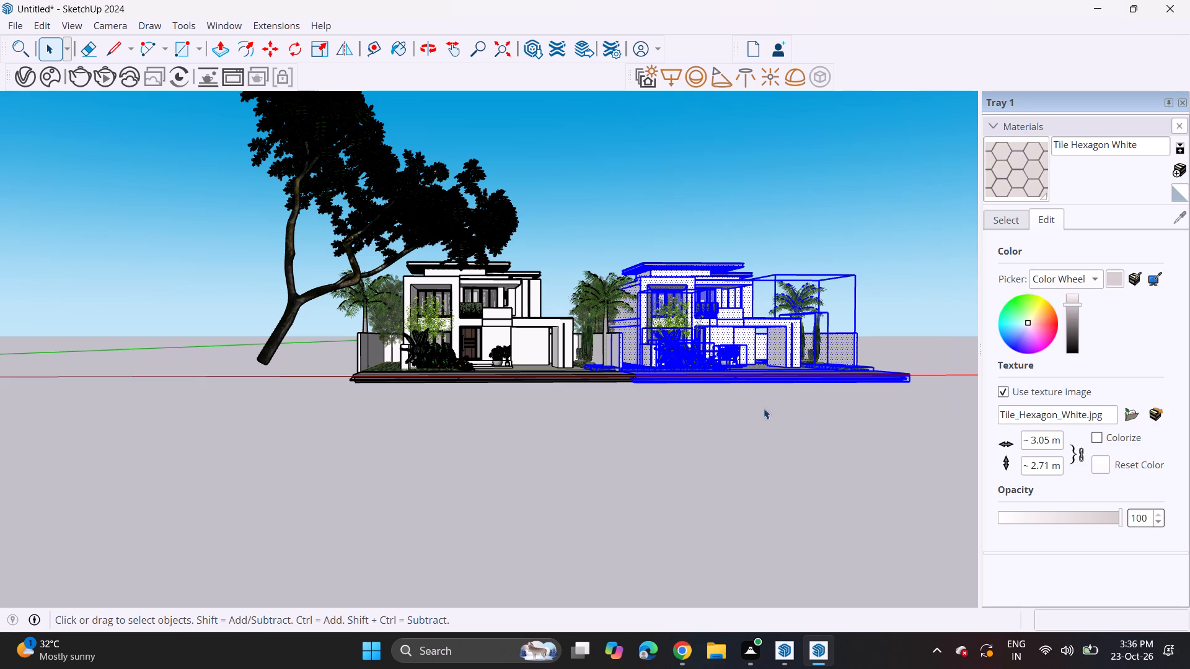
{"action": "middle_click_drag", "start_coordinate": [752, 341], "coordinate": [713, 391]}
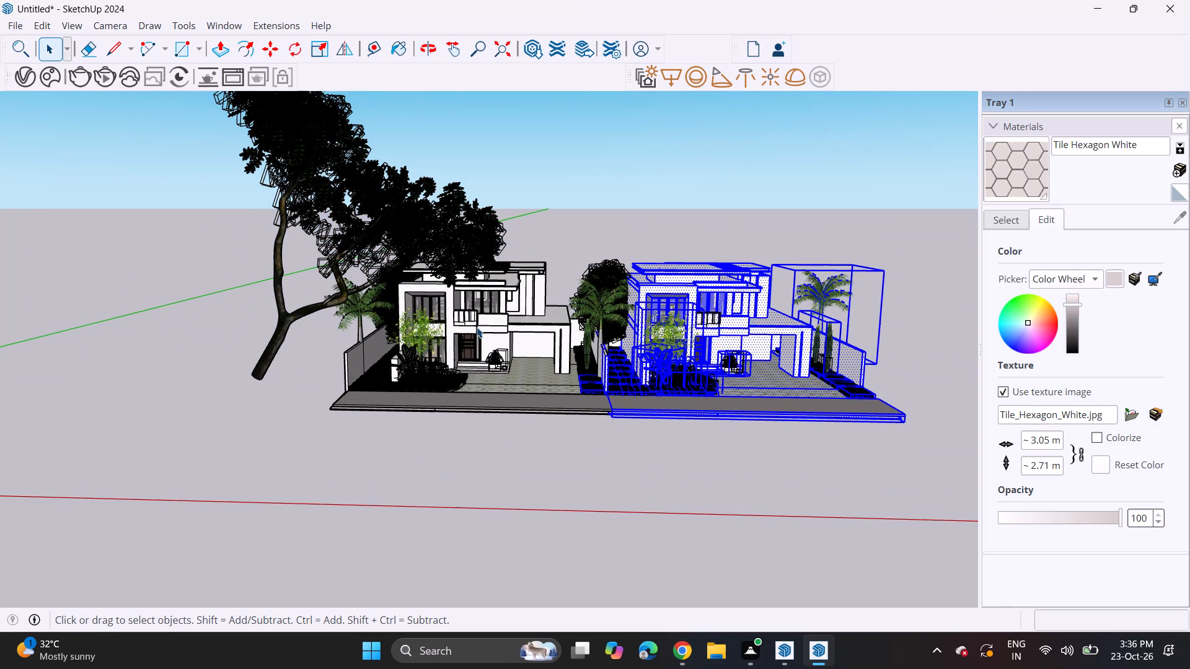
{"action": "left_click", "coordinate": [271, 52]}
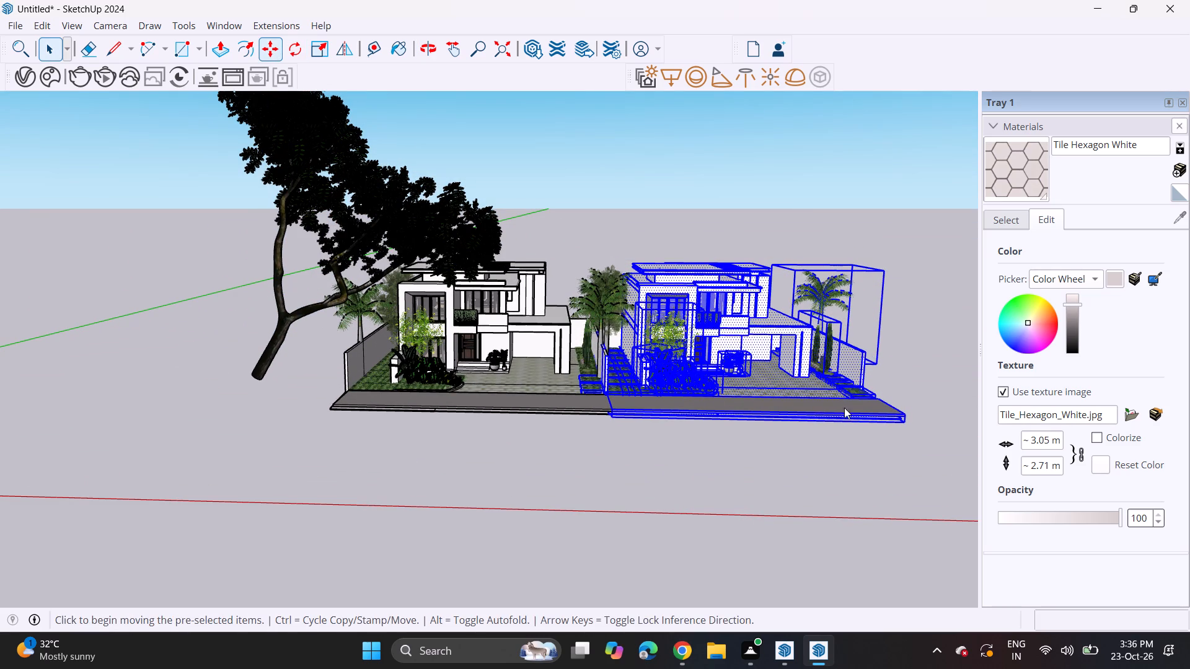
{"action": "left_click", "coordinate": [906, 415]}
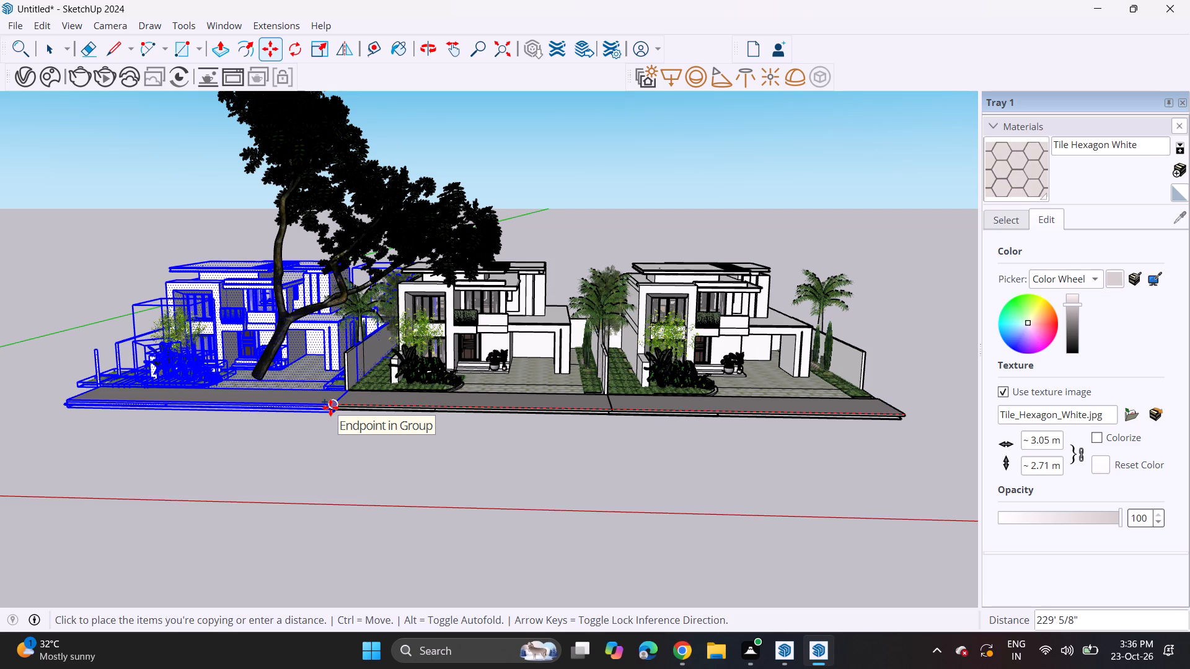
{"action": "left_click", "coordinate": [330, 408]}
{"action": "scroll", "coordinate": [293, 426], "scroll_direction": "up", "scroll_amount": 4}
{"action": "scroll", "coordinate": [331, 383], "scroll_direction": "up", "scroll_amount": 20}
{"action": "scroll", "coordinate": [335, 411], "scroll_direction": "up", "scroll_amount": 6}
{"action": "scroll", "coordinate": [314, 342], "scroll_direction": "up", "scroll_amount": 7}
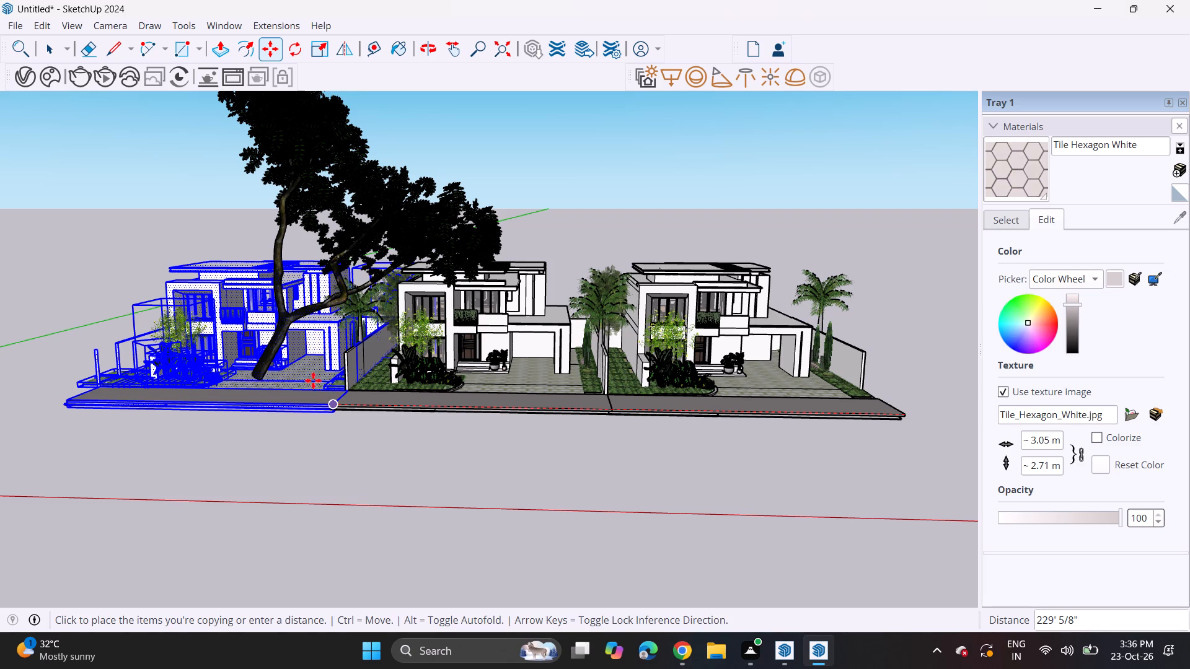
{"action": "scroll", "coordinate": [328, 414], "scroll_direction": "up", "scroll_amount": 19}
{"action": "scroll", "coordinate": [320, 402], "scroll_direction": "up", "scroll_amount": 13}
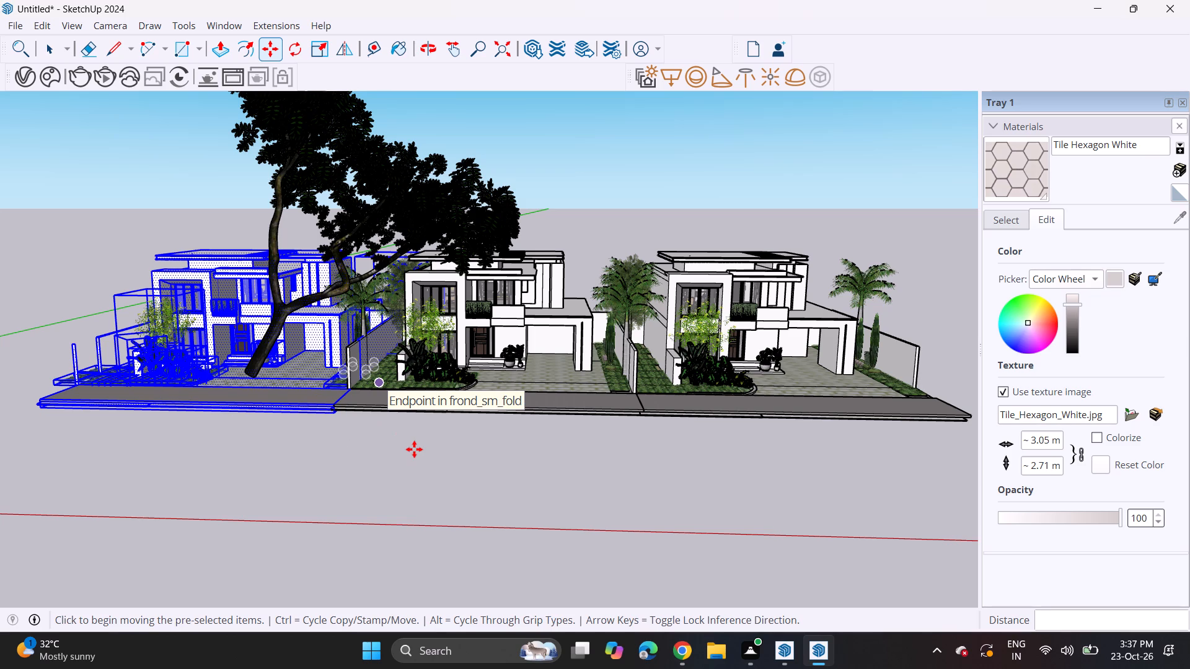
{"action": "key", "text": "space"}
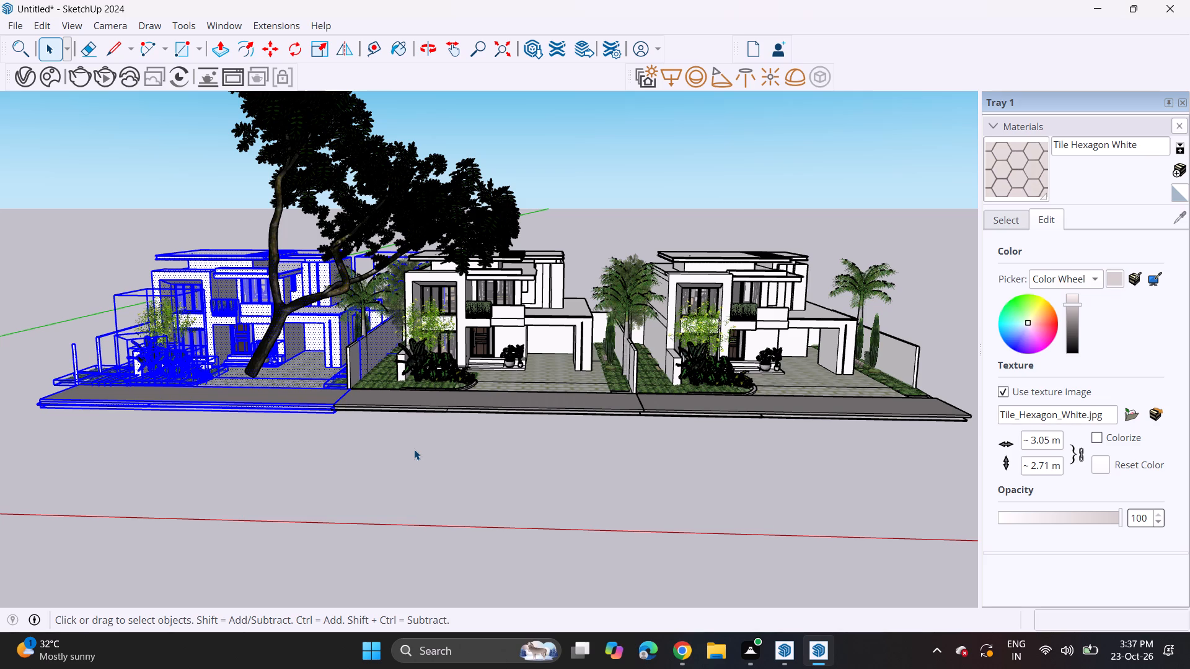
{"action": "left_click", "coordinate": [584, 217]}
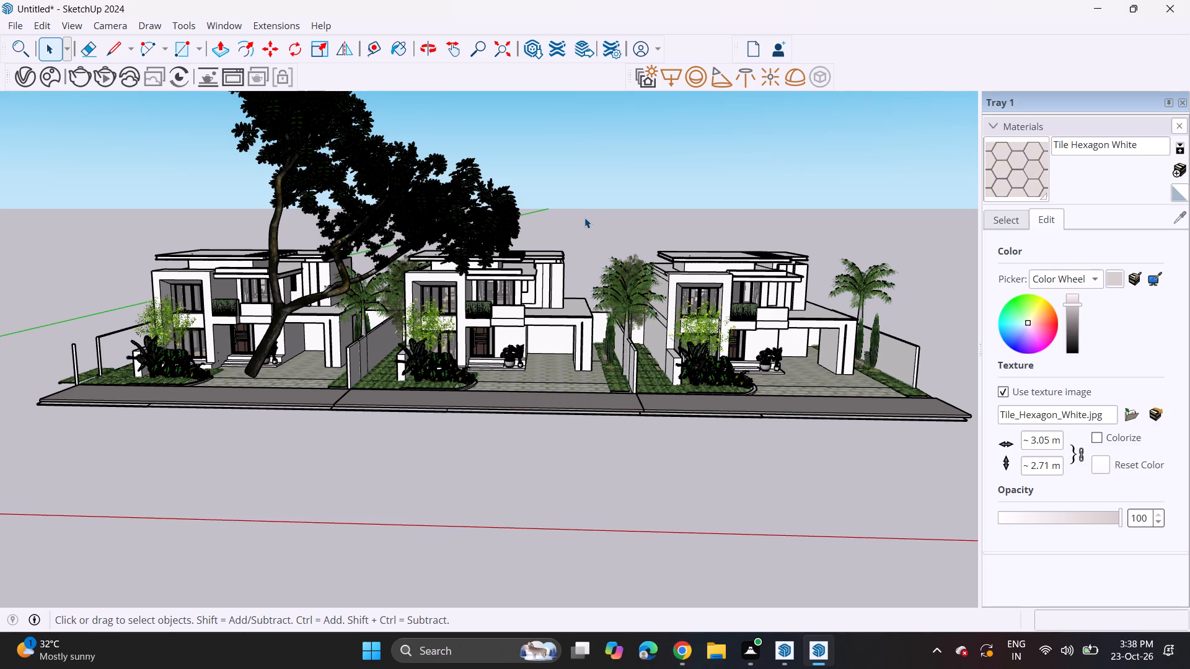
{"action": "left_click", "coordinate": [601, 240]}
Delete the stray vertical edge on the boundary wall between the new copy and the original house.
{"action": "scroll", "coordinate": [370, 352], "scroll_direction": "up", "scroll_amount": 12}
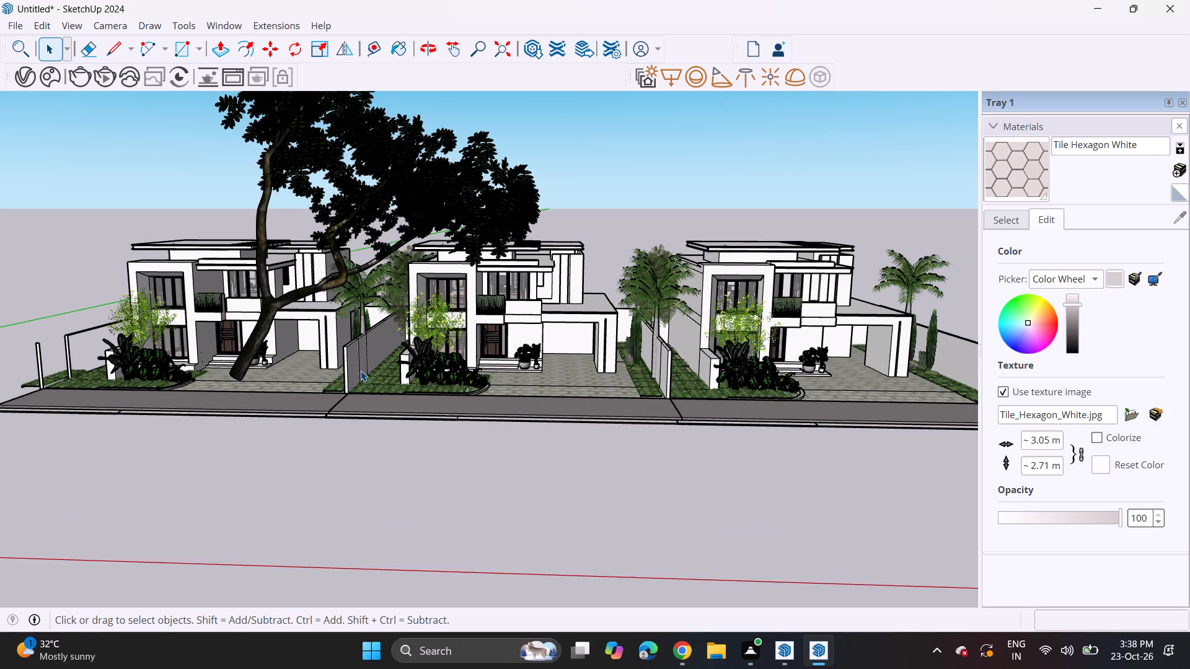
{"action": "scroll", "coordinate": [396, 334], "scroll_direction": "up", "scroll_amount": 13}
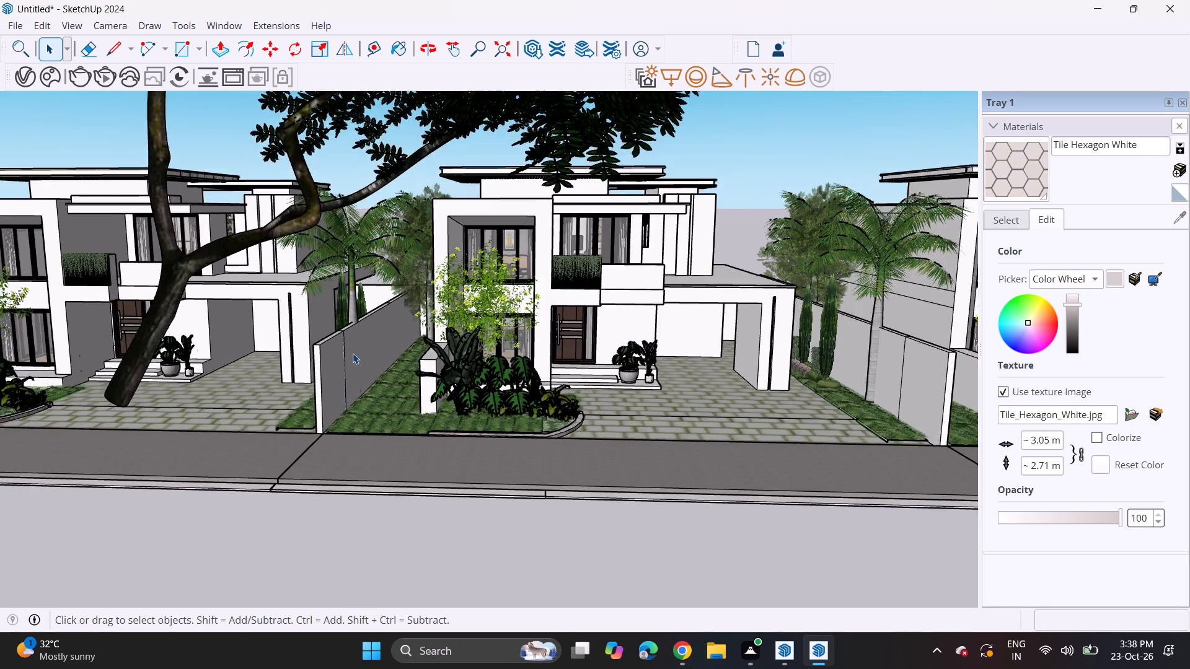
{"action": "scroll", "coordinate": [342, 363], "scroll_direction": "up", "scroll_amount": 7}
{"action": "left_click", "coordinate": [330, 374]}
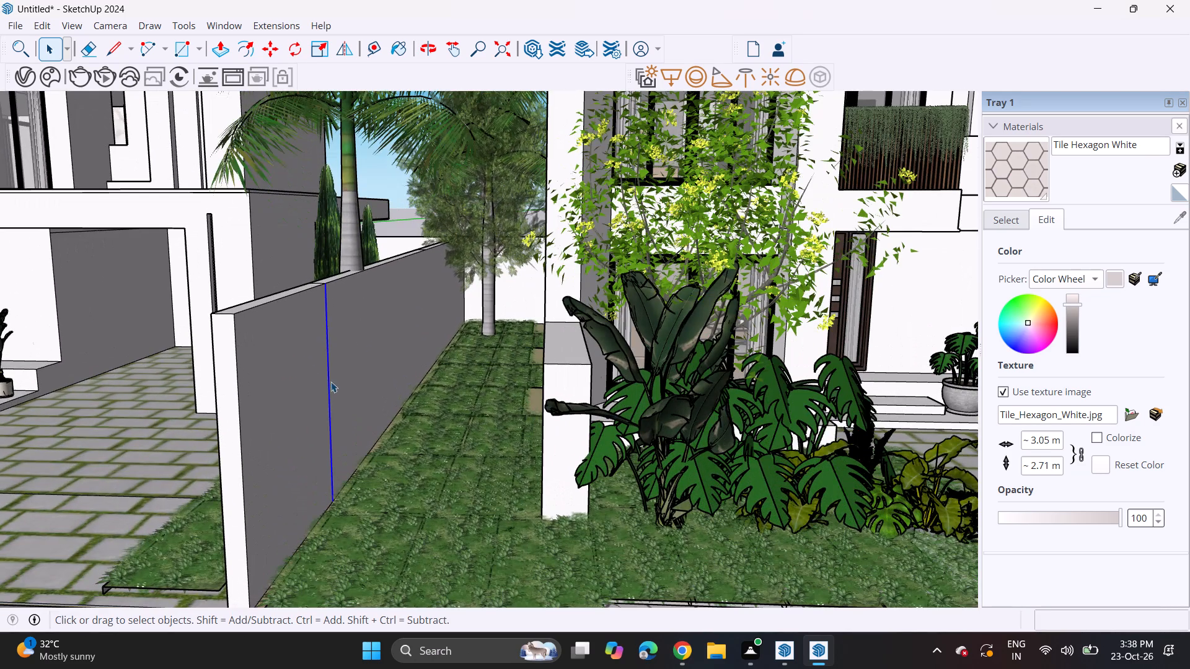
{"action": "key", "text": "Delete"}
Move the palm tree beside the original house's driveway about 3' 4" away from the boundary wall, and clear the selection.
{"action": "scroll", "coordinate": [349, 374], "scroll_direction": "down", "scroll_amount": 12}
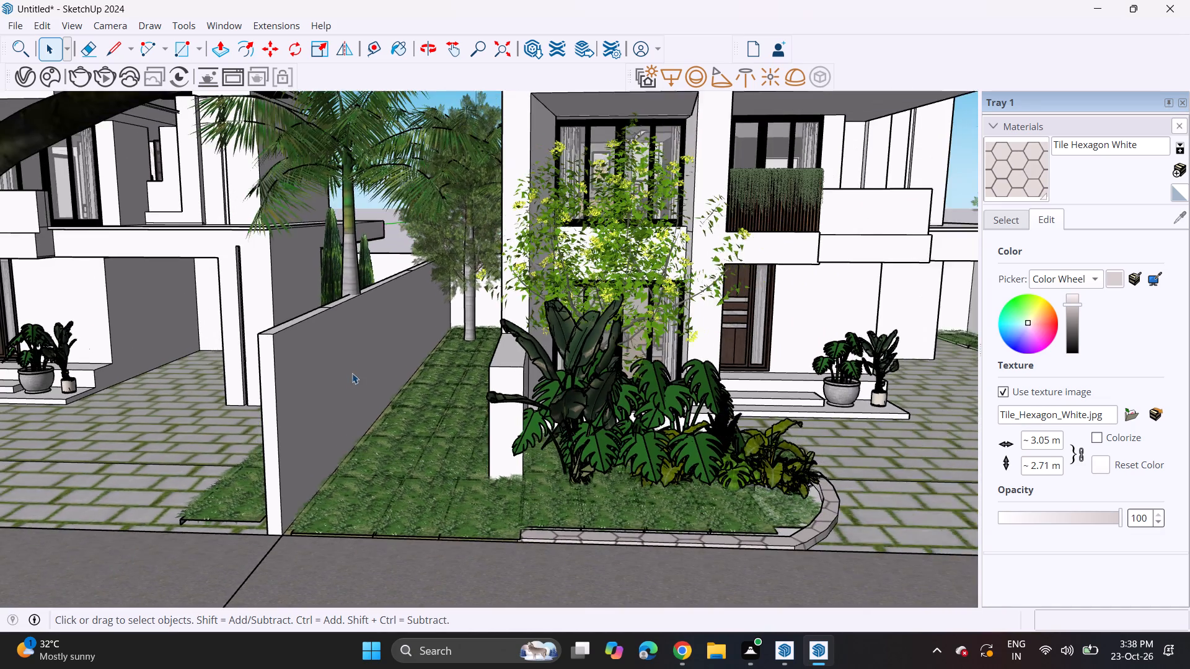
{"action": "scroll", "coordinate": [352, 373], "scroll_direction": "down", "scroll_amount": 1}
{"action": "middle_click_drag", "start_coordinate": [516, 367], "coordinate": [418, 403]}
{"action": "middle_click_drag", "start_coordinate": [447, 391], "coordinate": [454, 379]}
{"action": "middle_click_drag", "start_coordinate": [567, 379], "coordinate": [531, 380], "text": "shift"}
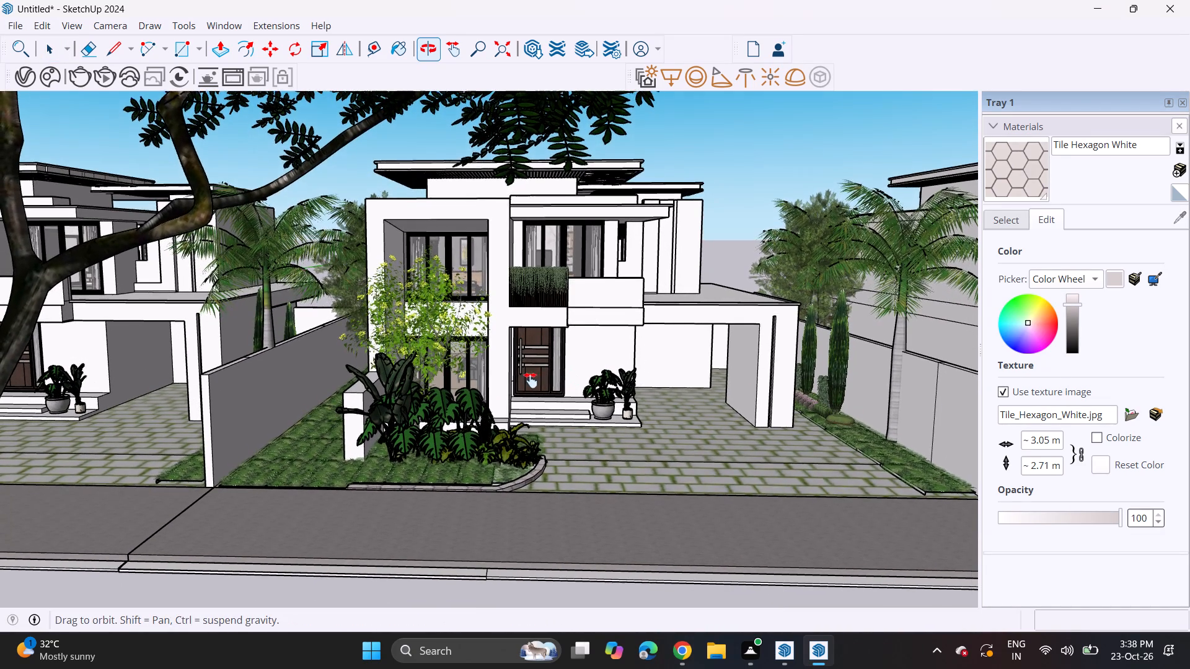
{"action": "middle_click_drag", "start_coordinate": [531, 380], "coordinate": [554, 383], "text": "shift"}
{"action": "scroll", "coordinate": [547, 391], "scroll_direction": "up", "scroll_amount": 2}
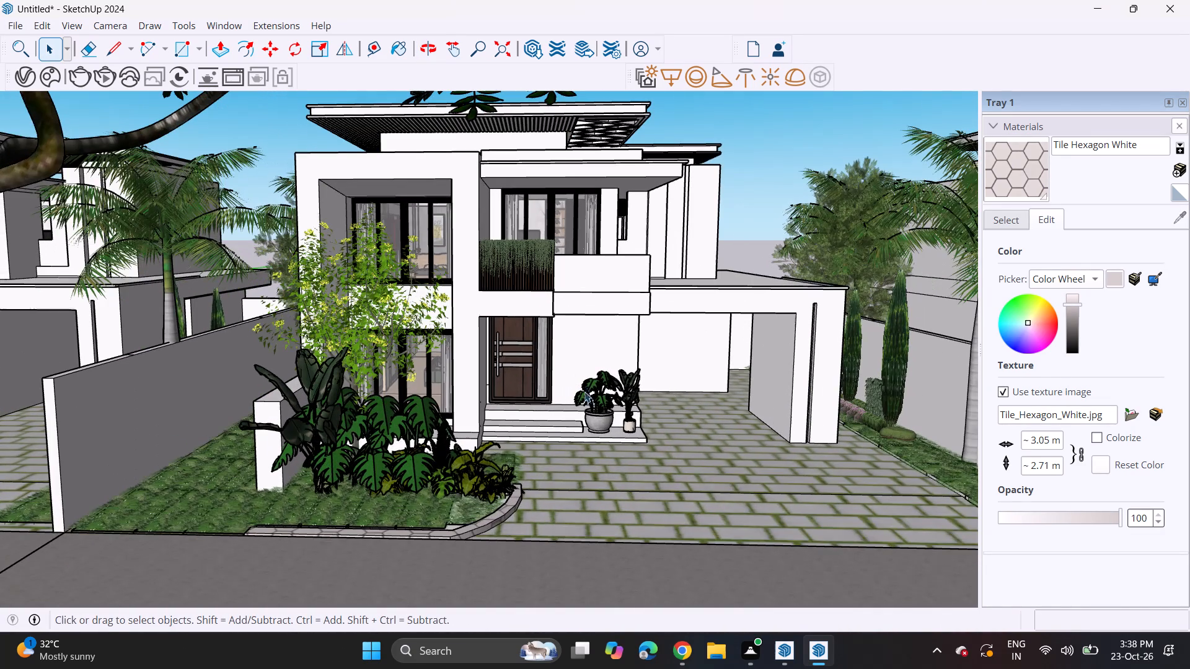
{"action": "middle_click_drag", "start_coordinate": [804, 428], "coordinate": [743, 419], "text": "shift"}
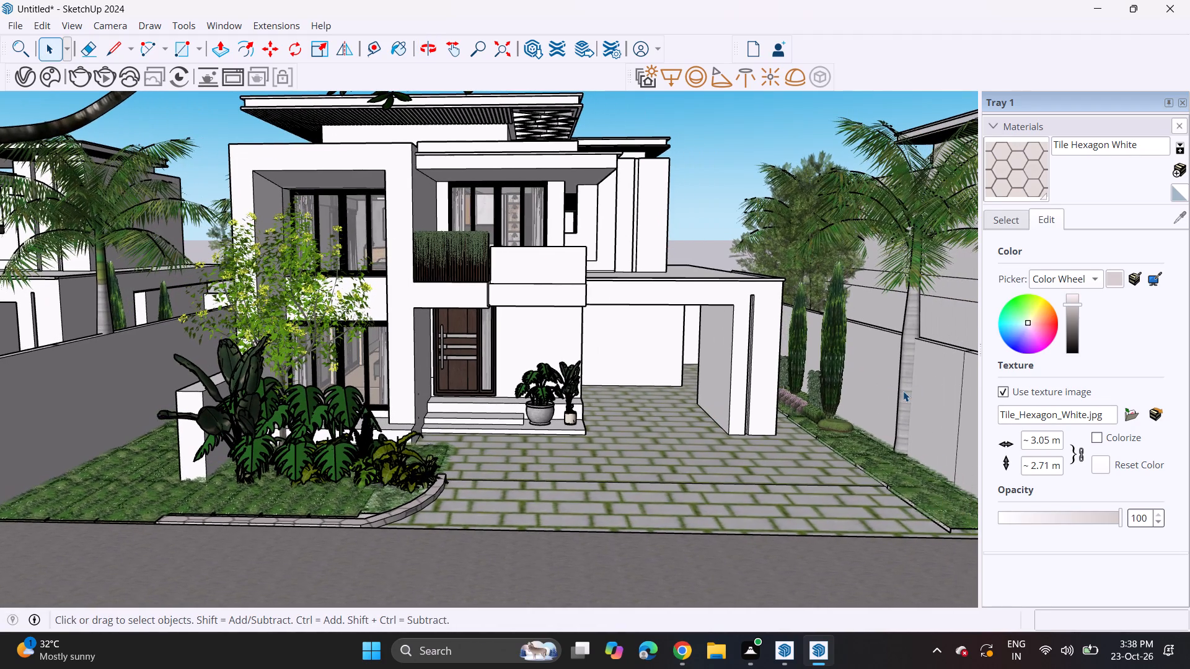
{"action": "left_click", "coordinate": [903, 391]}
{"action": "key", "text": "m"}
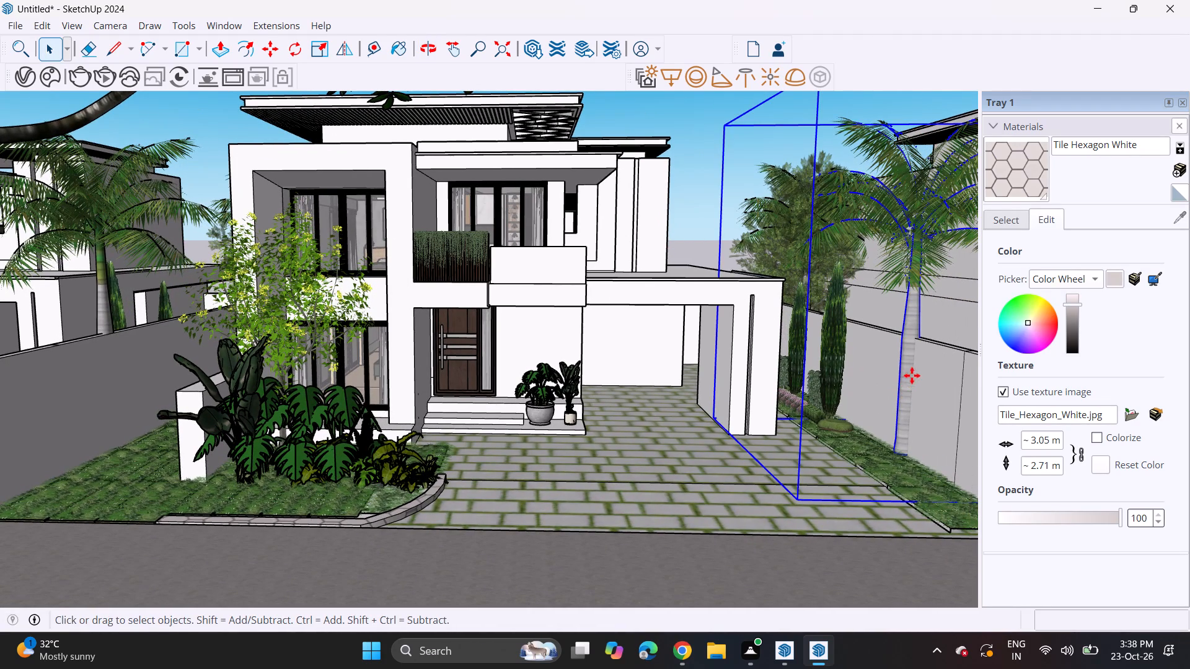
{"action": "left_click", "coordinate": [918, 315]}
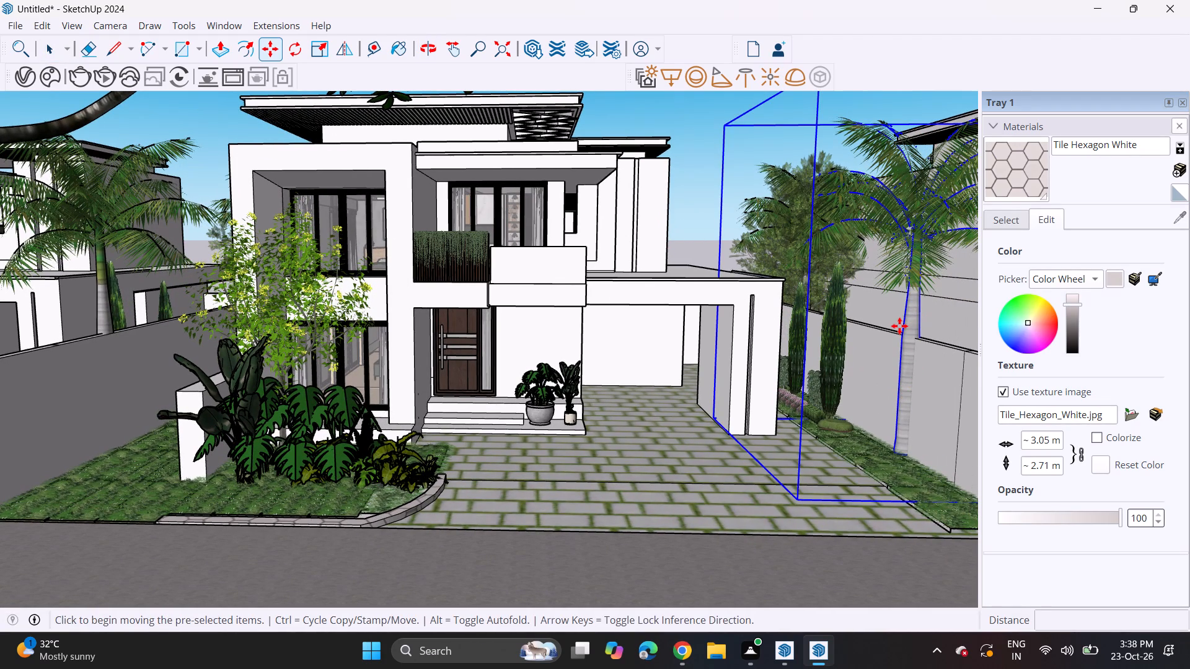
{"action": "left_click", "coordinate": [899, 328]}
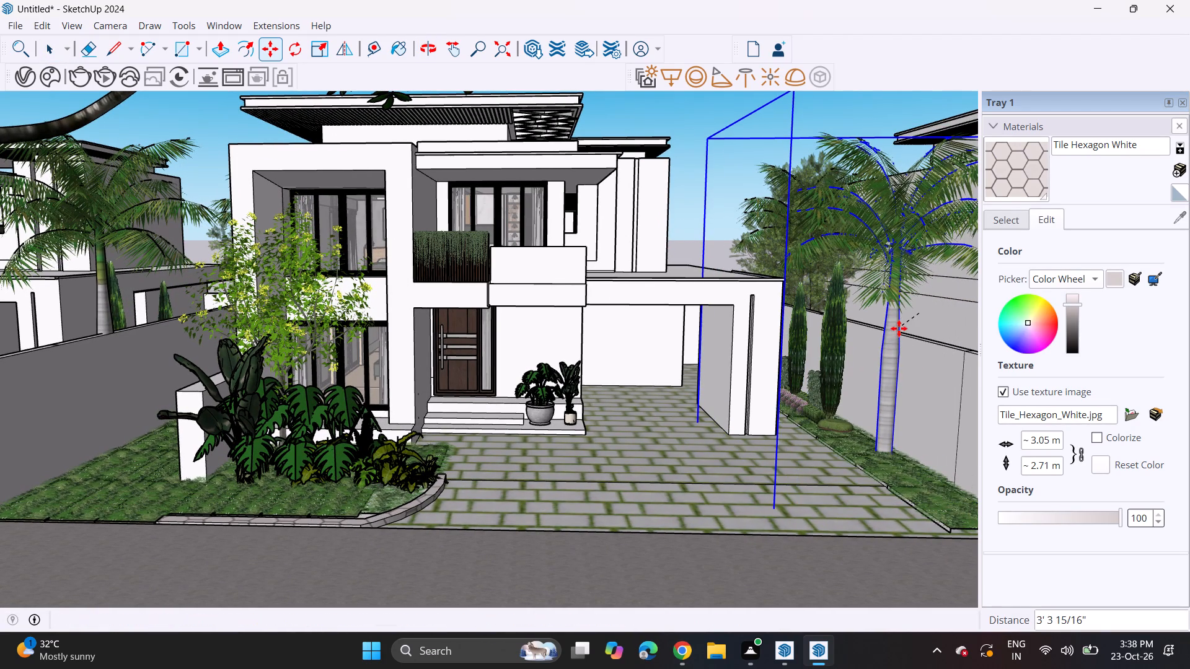
{"action": "key", "text": "space"}
{"action": "left_click", "coordinate": [677, 111]}
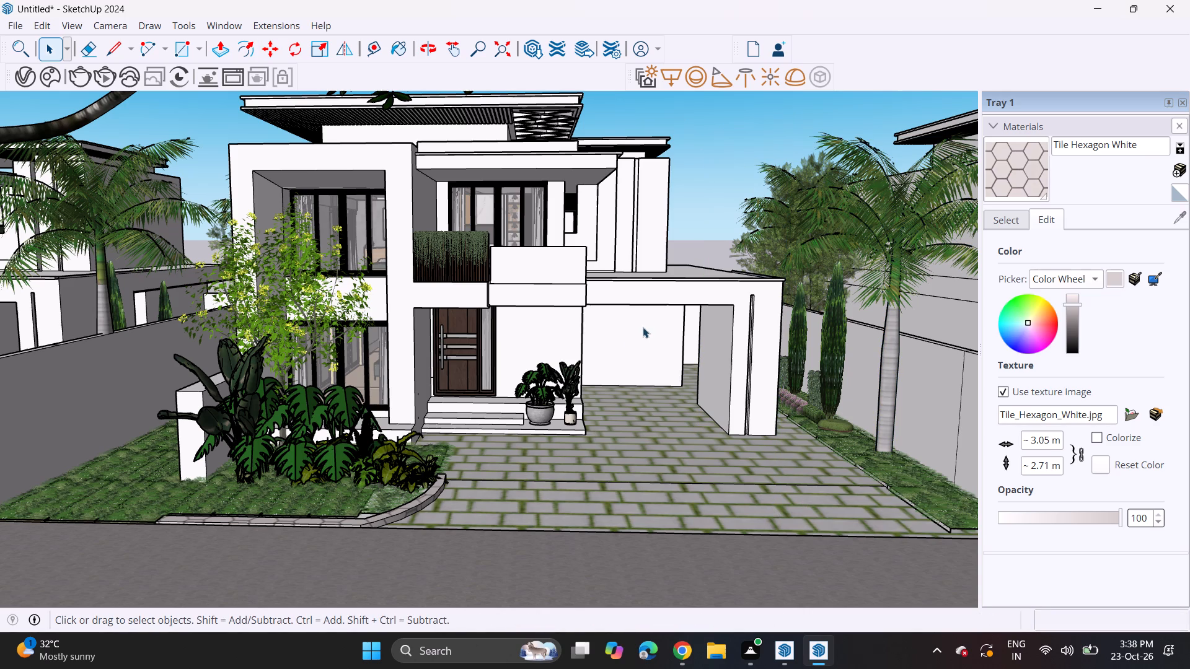
{"action": "middle_click_drag", "start_coordinate": [645, 327], "coordinate": [677, 321]}
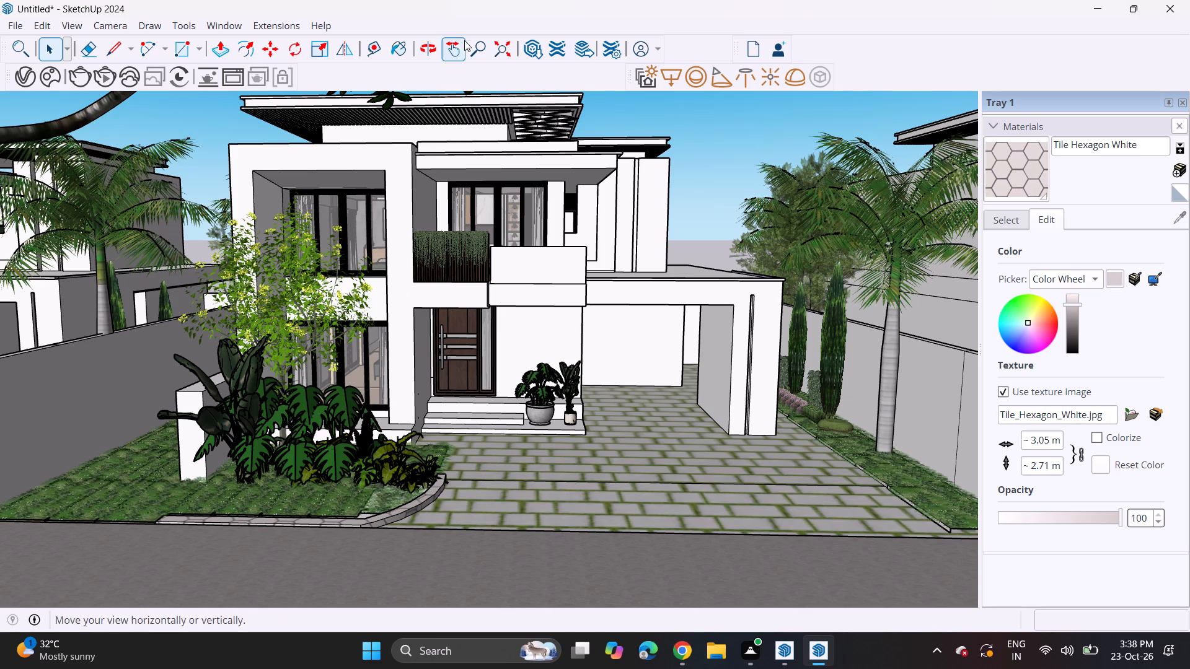
Import the glass-railing model from the Downloads folder and place it on the flat roof above the carport.
{"action": "left_click", "coordinate": [20, 23]}
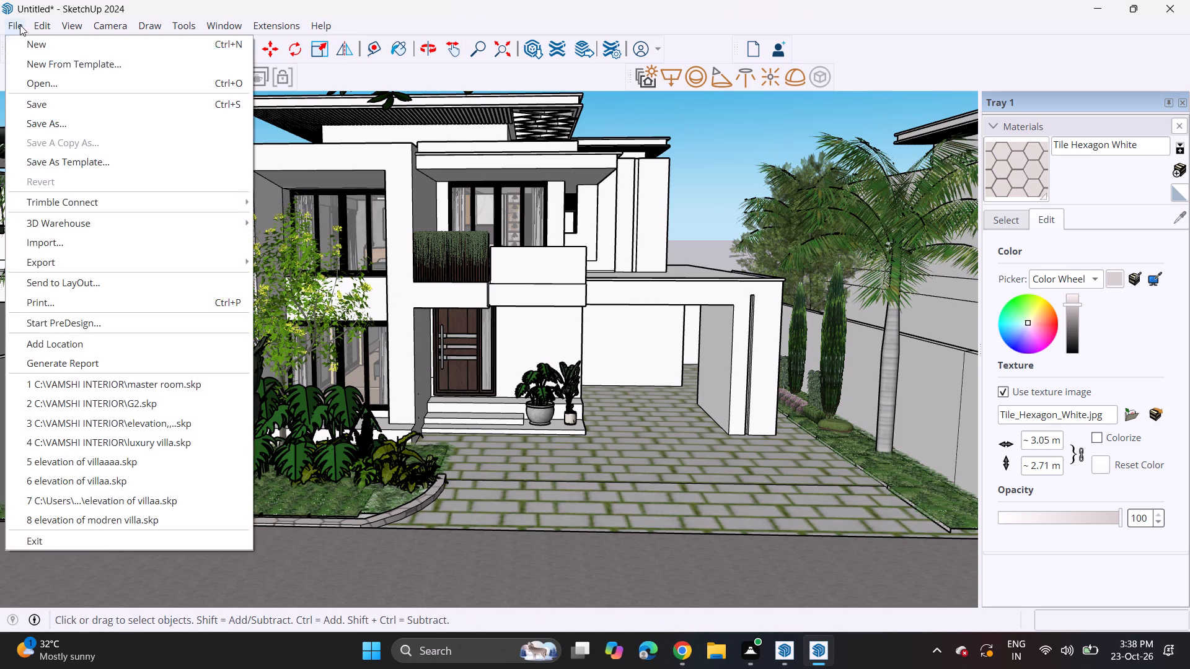
{"action": "left_click", "coordinate": [67, 243]}
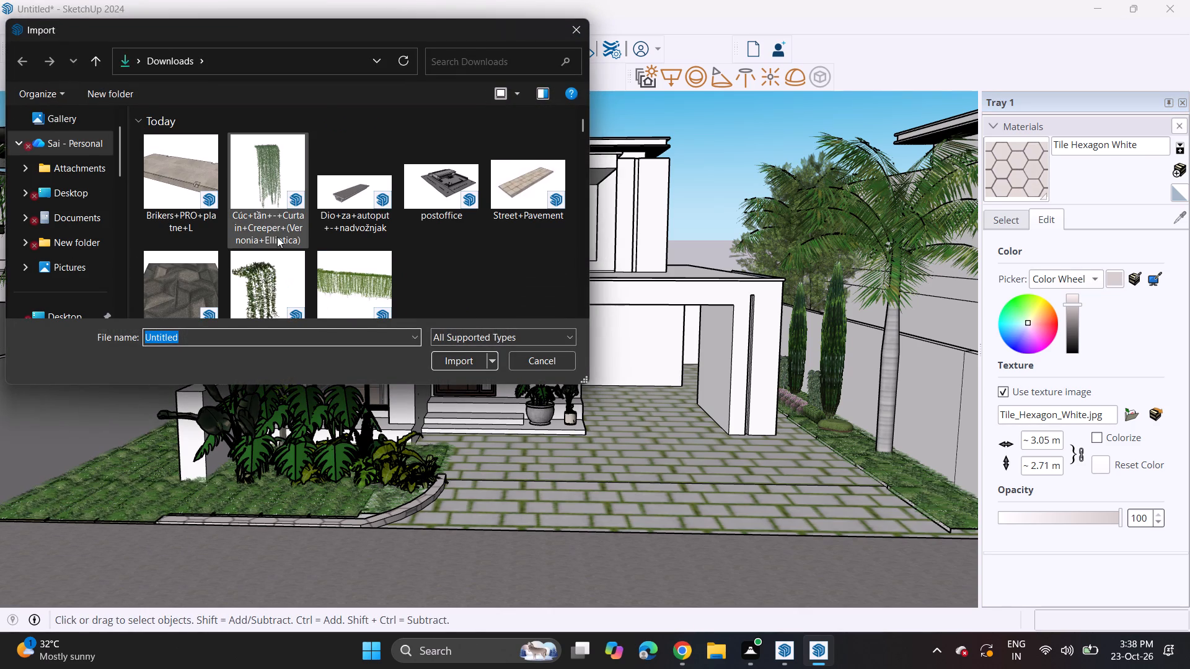
{"action": "scroll", "coordinate": [313, 254], "scroll_direction": "down", "scroll_amount": 10}
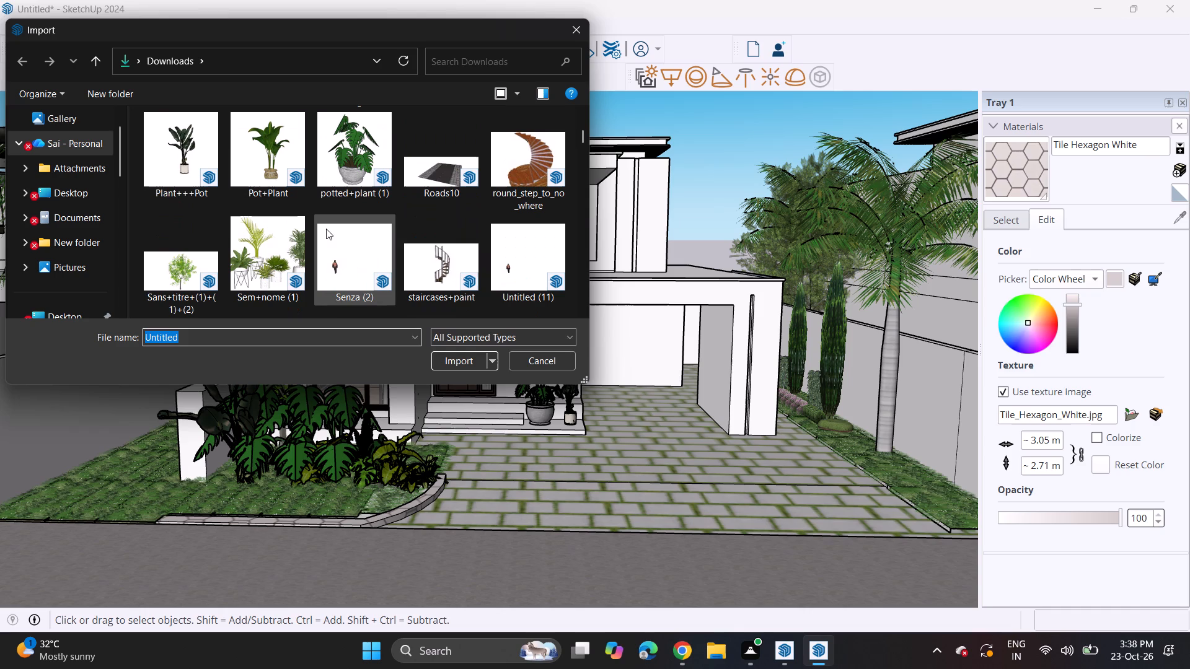
{"action": "scroll", "coordinate": [348, 221], "scroll_direction": "down", "scroll_amount": 5}
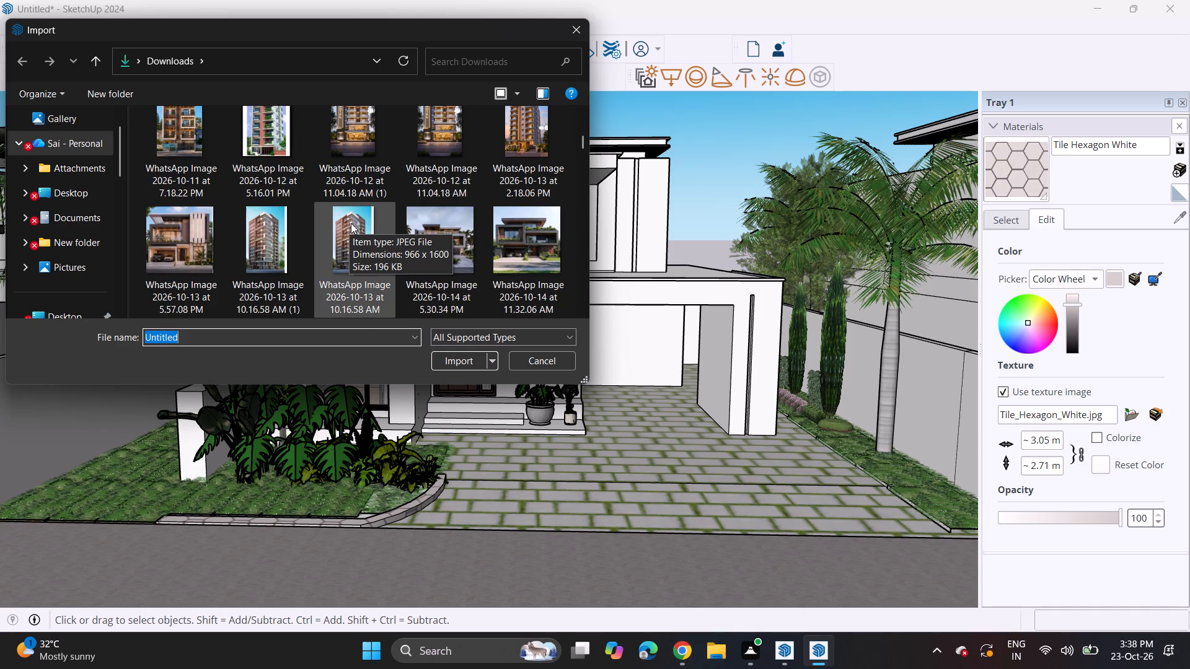
{"action": "scroll", "coordinate": [356, 214], "scroll_direction": "down", "scroll_amount": 8}
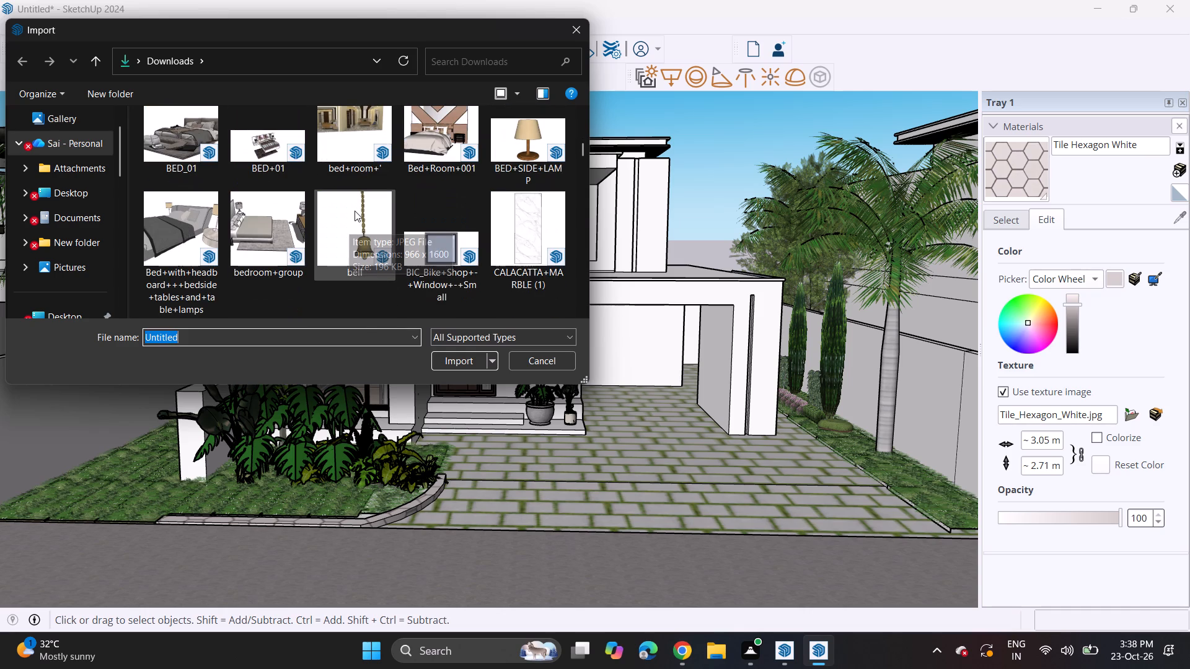
{"action": "scroll", "coordinate": [355, 211], "scroll_direction": "down", "scroll_amount": 12}
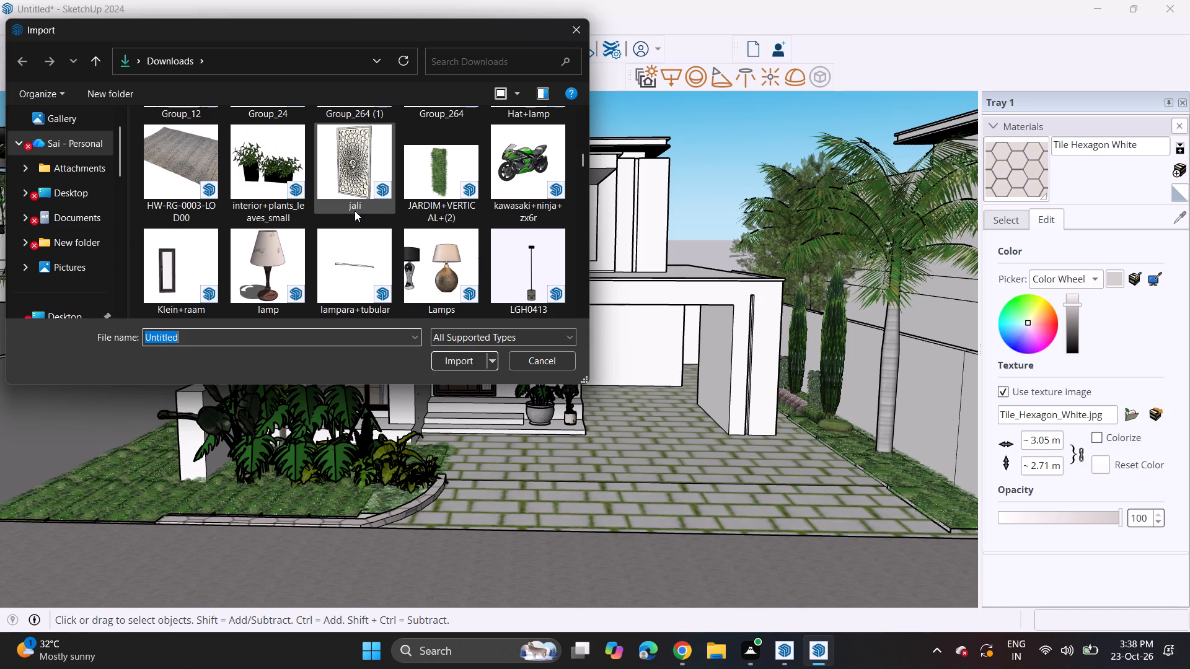
{"action": "scroll", "coordinate": [353, 207], "scroll_direction": "down", "scroll_amount": 8}
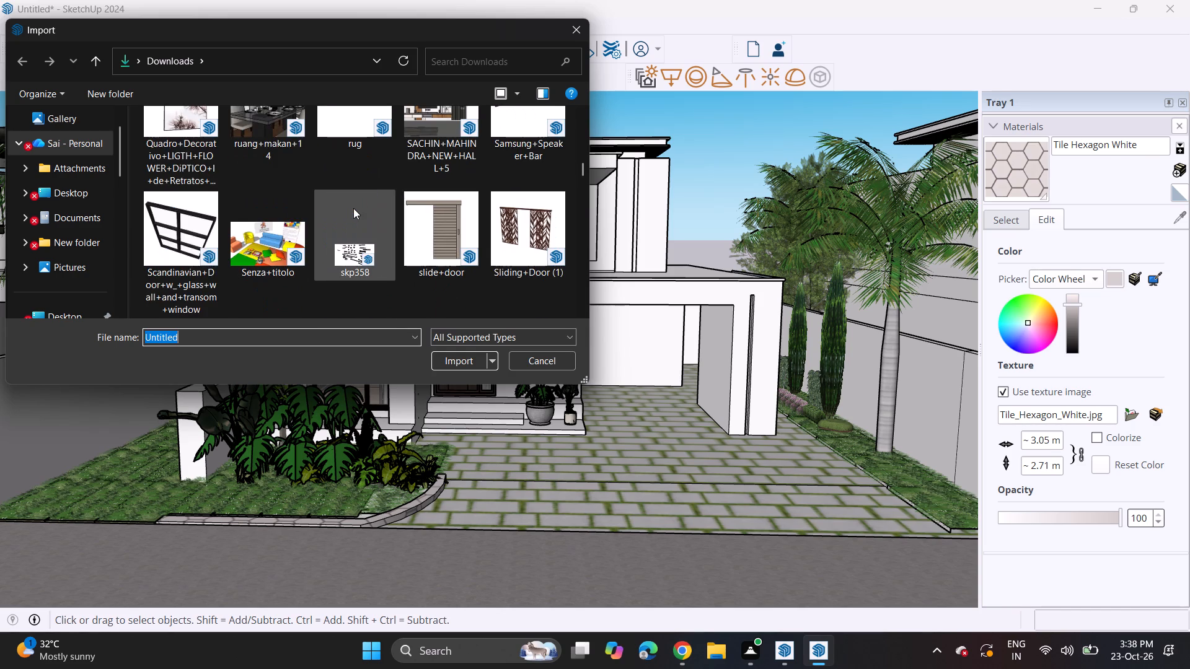
{"action": "scroll", "coordinate": [353, 208], "scroll_direction": "down", "scroll_amount": 17}
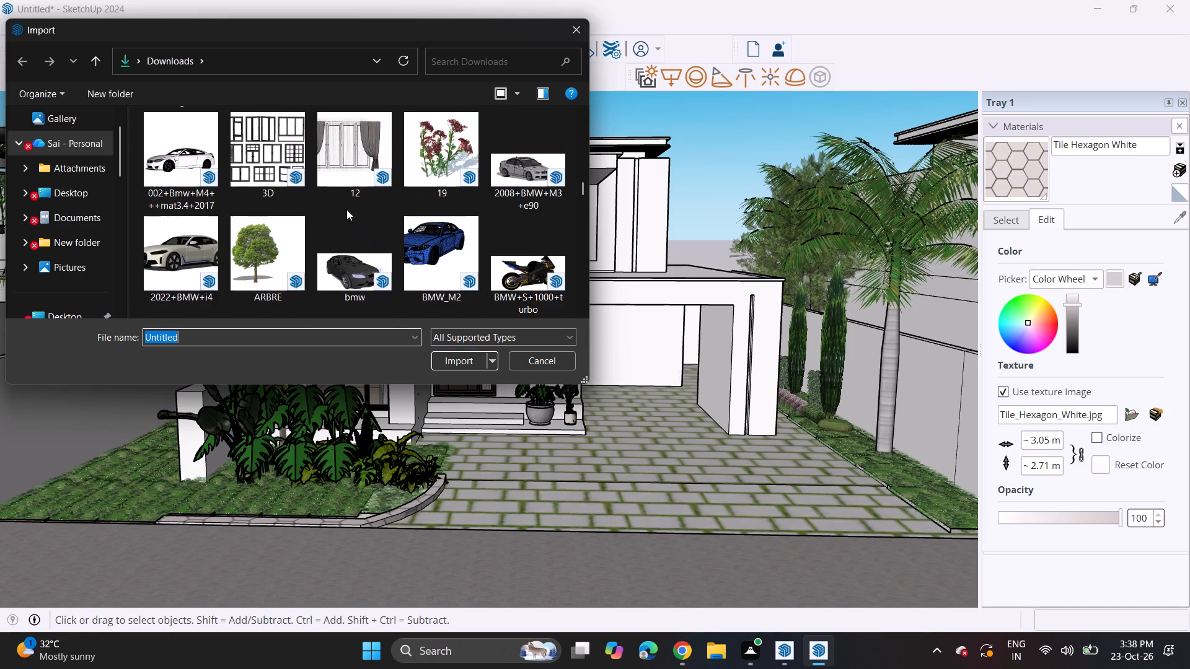
{"action": "scroll", "coordinate": [345, 209], "scroll_direction": "down", "scroll_amount": 5}
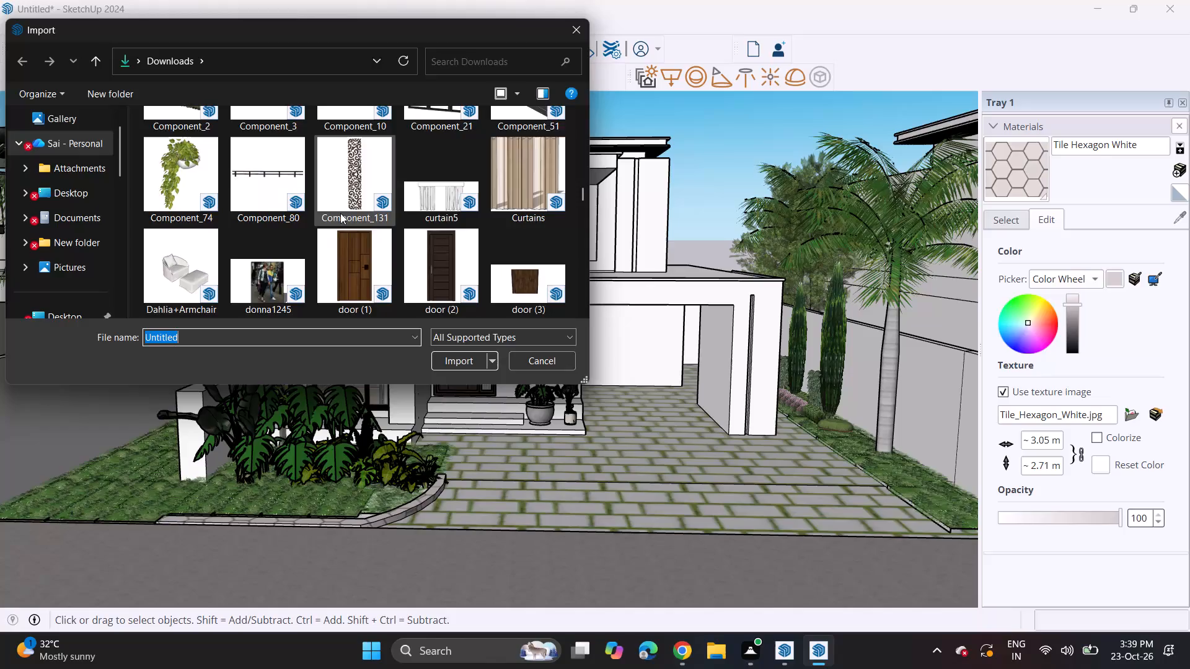
{"action": "scroll", "coordinate": [340, 213], "scroll_direction": "down", "scroll_amount": 3}
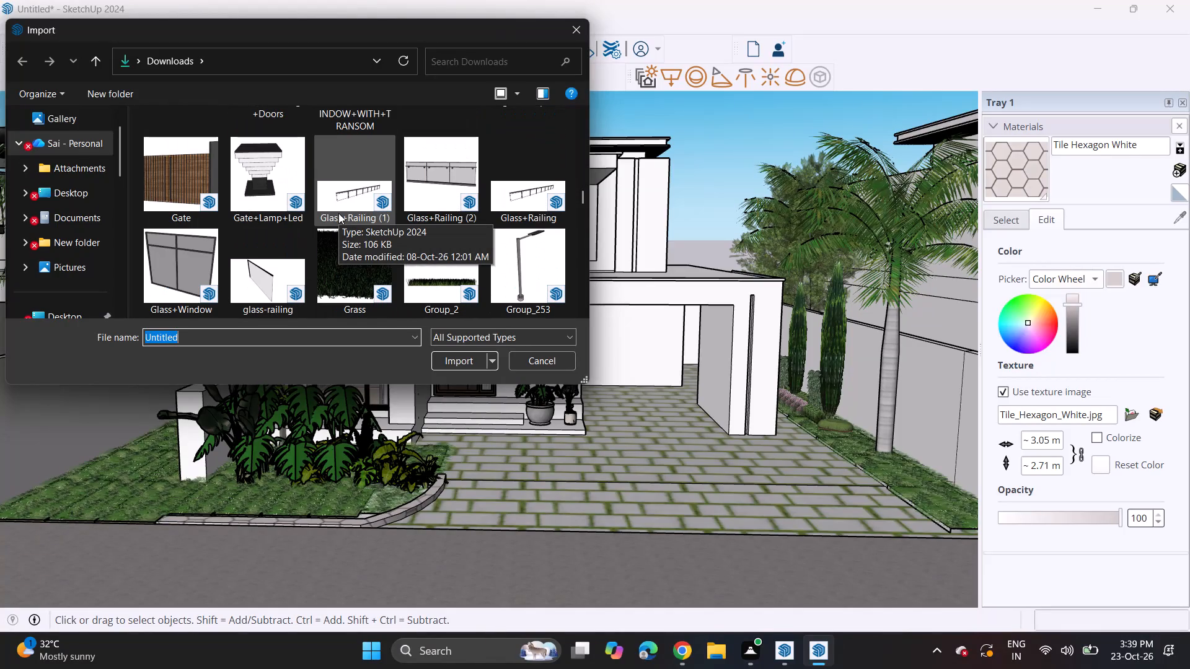
{"action": "left_click", "coordinate": [253, 271]}
{"action": "left_click", "coordinate": [460, 362]}
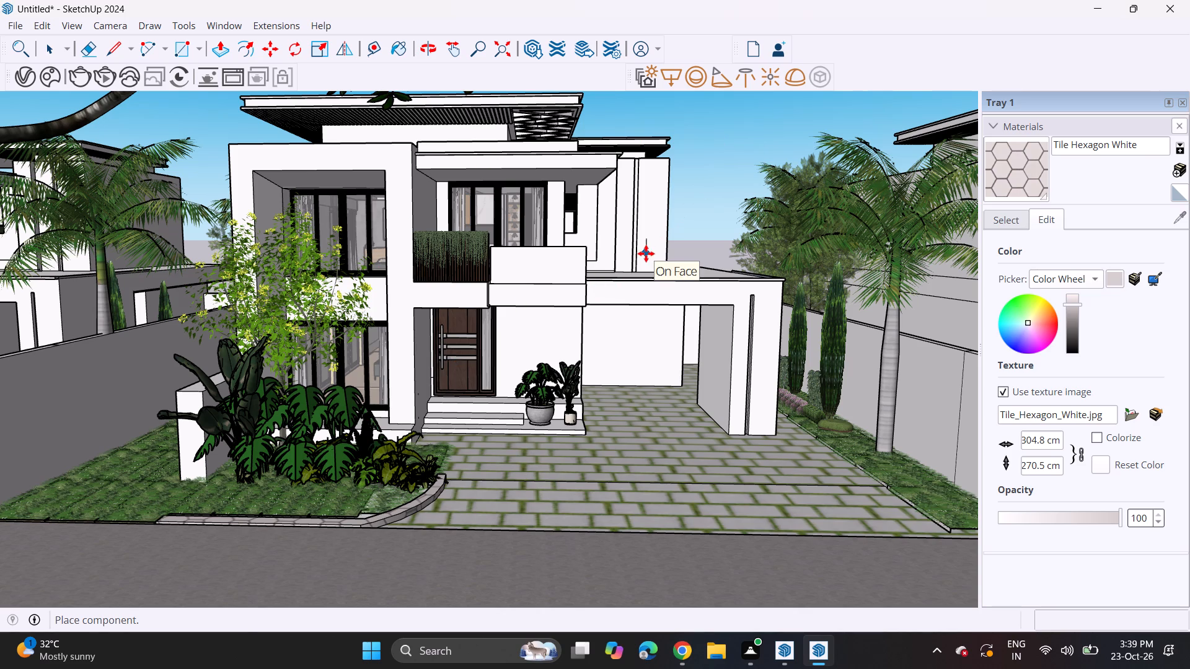
{"action": "middle_click_drag", "start_coordinate": [646, 253], "coordinate": [681, 344]}
{"action": "scroll", "coordinate": [666, 317], "scroll_direction": "up", "scroll_amount": 5}
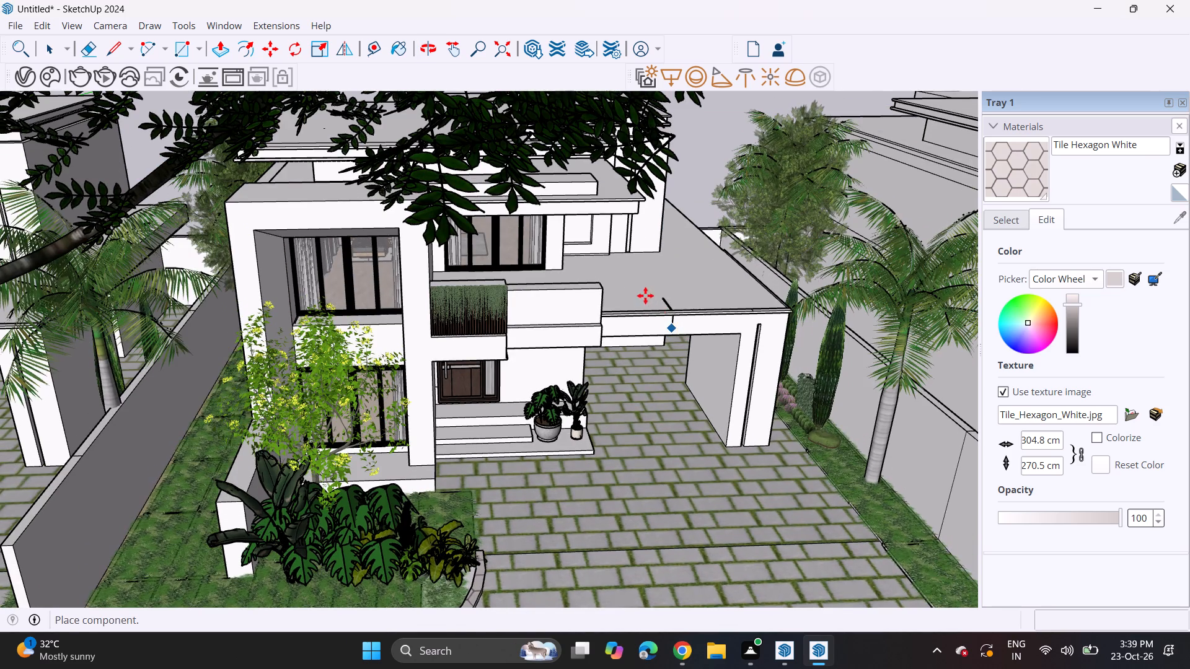
{"action": "left_click", "coordinate": [641, 291]}
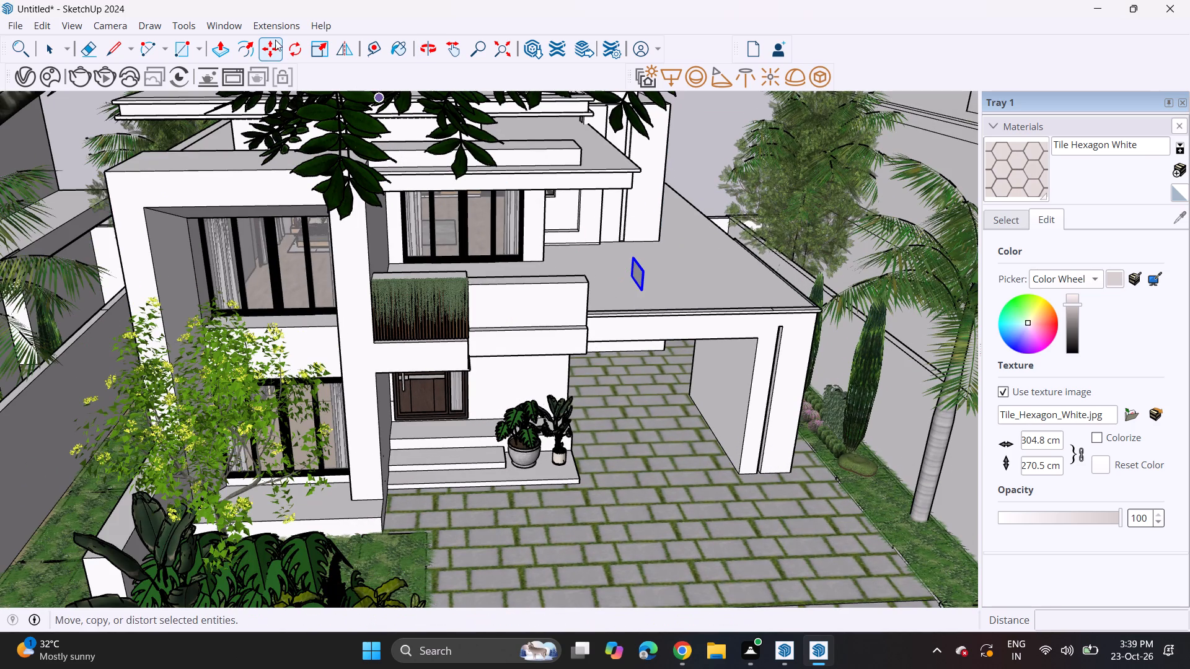
Rotate the glass railing 90 degrees about the vertical axis so it runs parallel to the house front.
{"action": "left_click", "coordinate": [294, 51]}
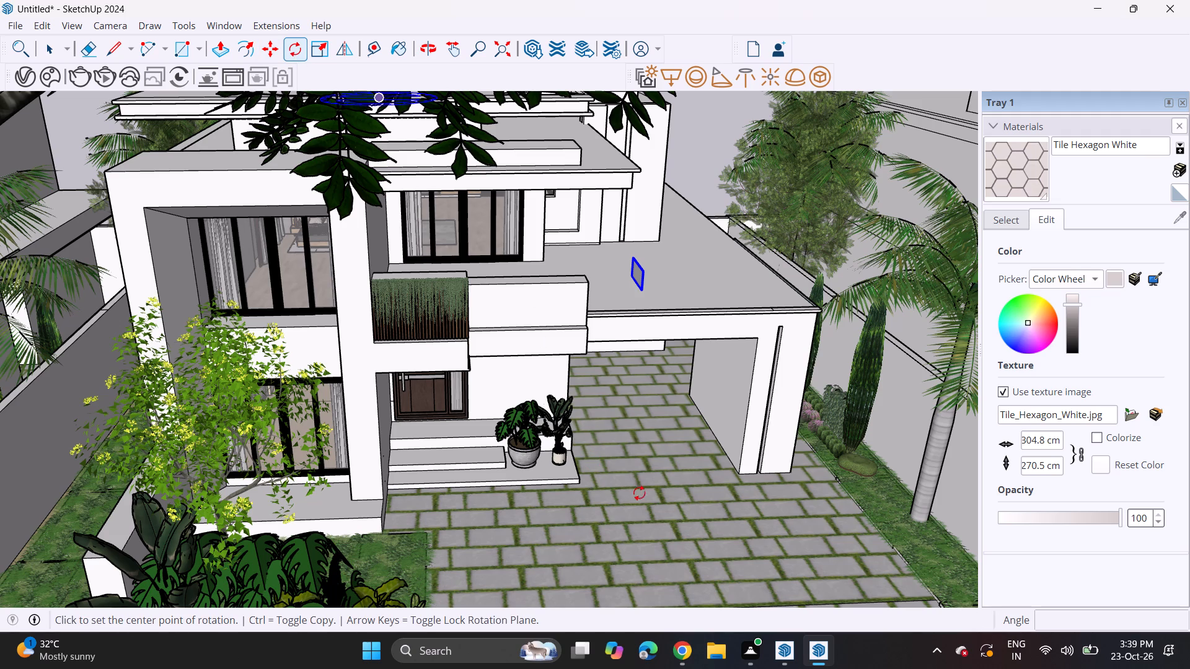
{"action": "left_click", "coordinate": [638, 540]}
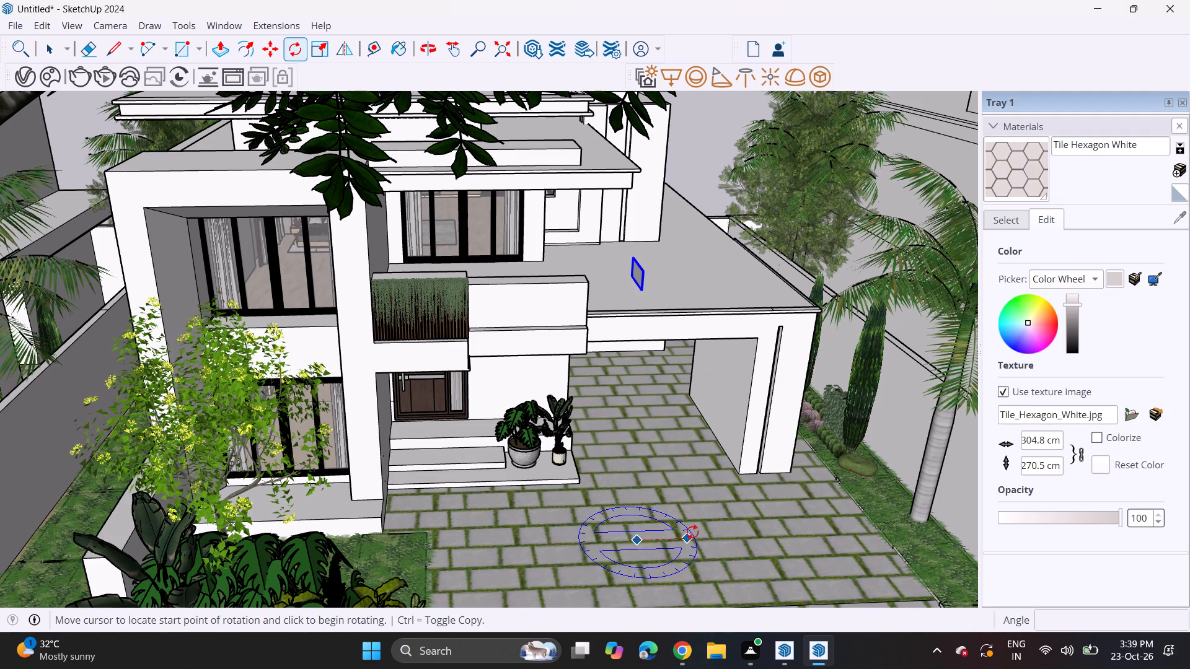
{"action": "left_click", "coordinate": [695, 532]}
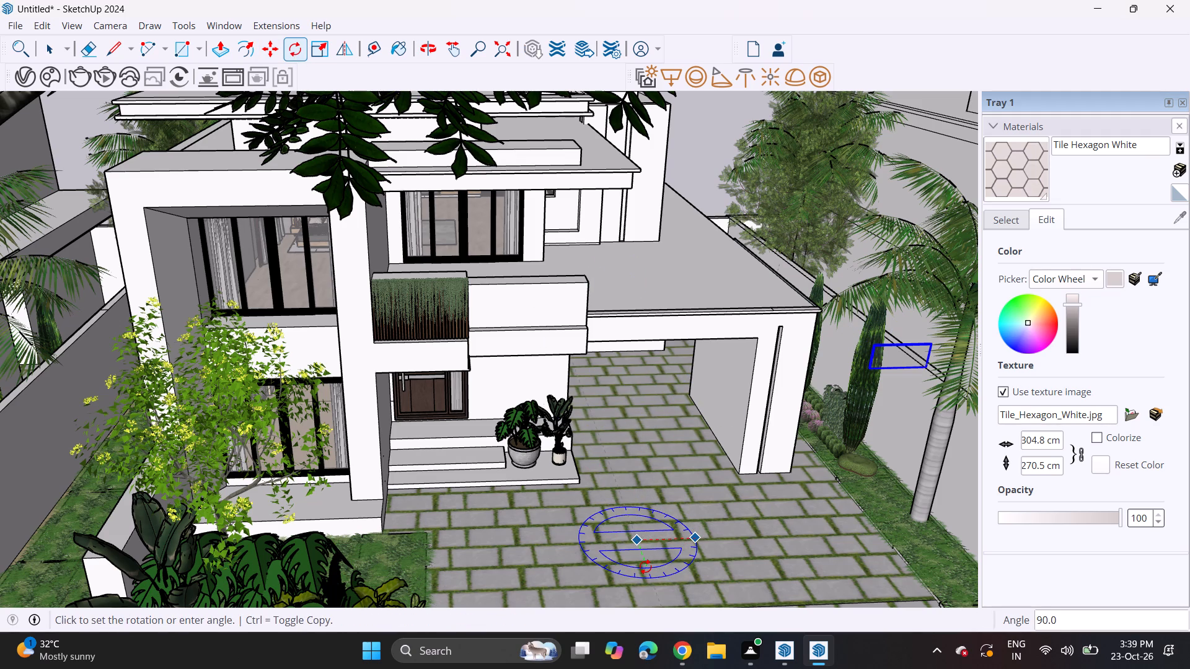
{"action": "left_click", "coordinate": [645, 567]}
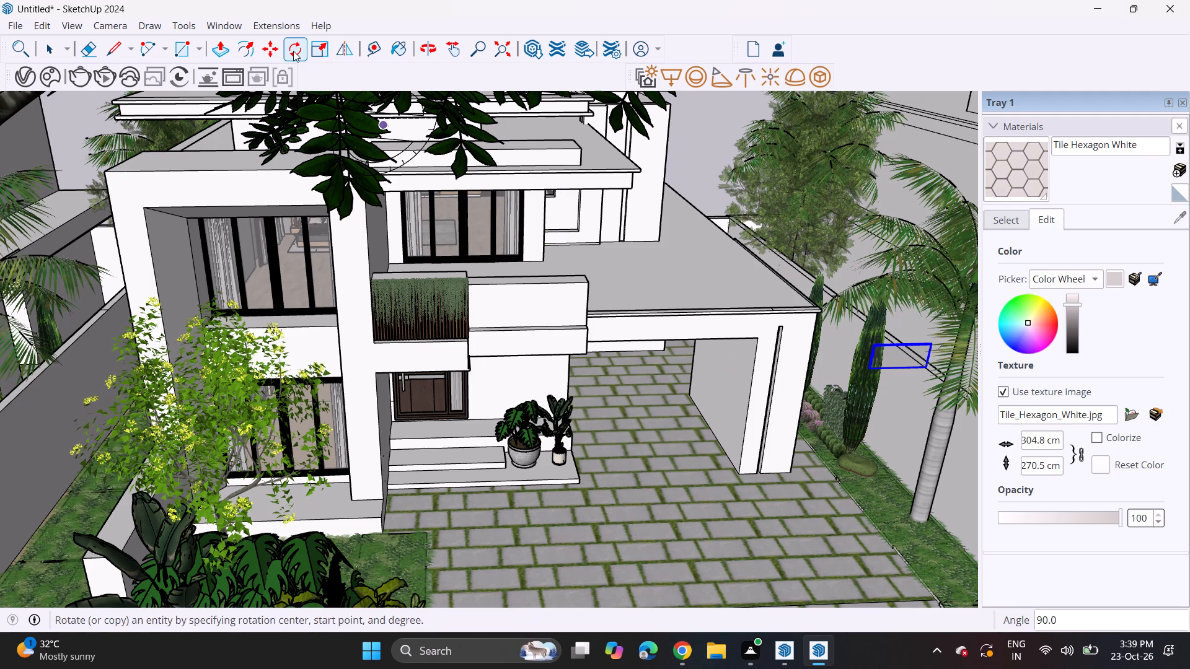
Move the glass railing about 60' 10" to the top of the slatted planter wall with the hanging creepers.
{"action": "left_click", "coordinate": [261, 51]}
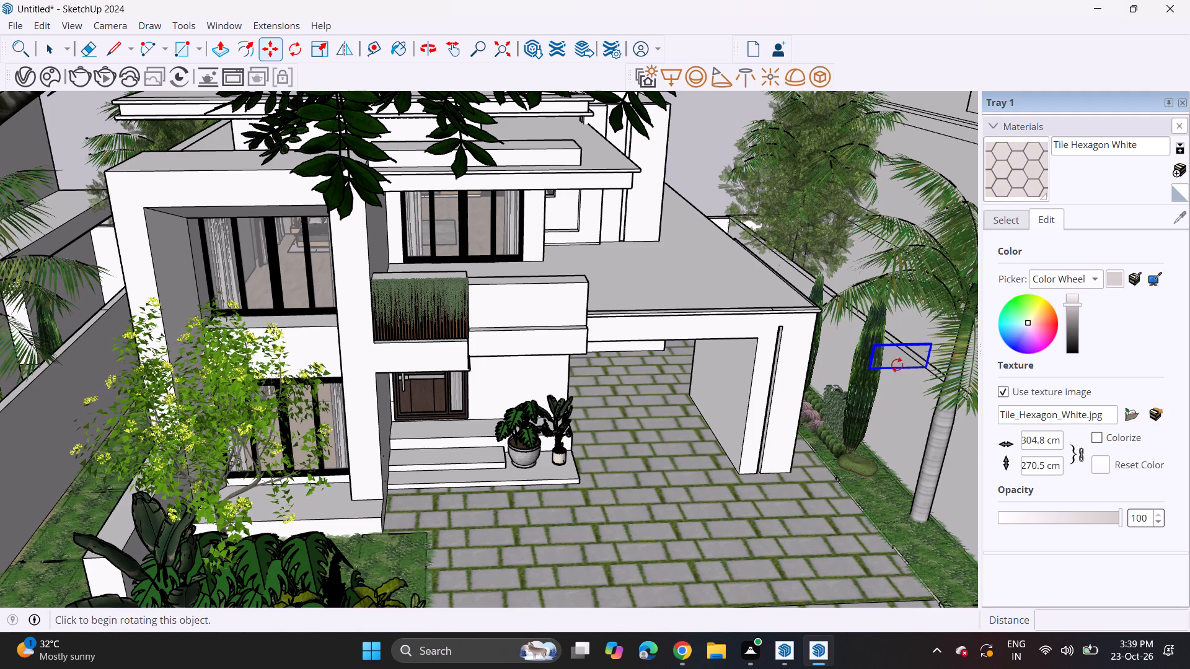
{"action": "left_click", "coordinate": [872, 370]}
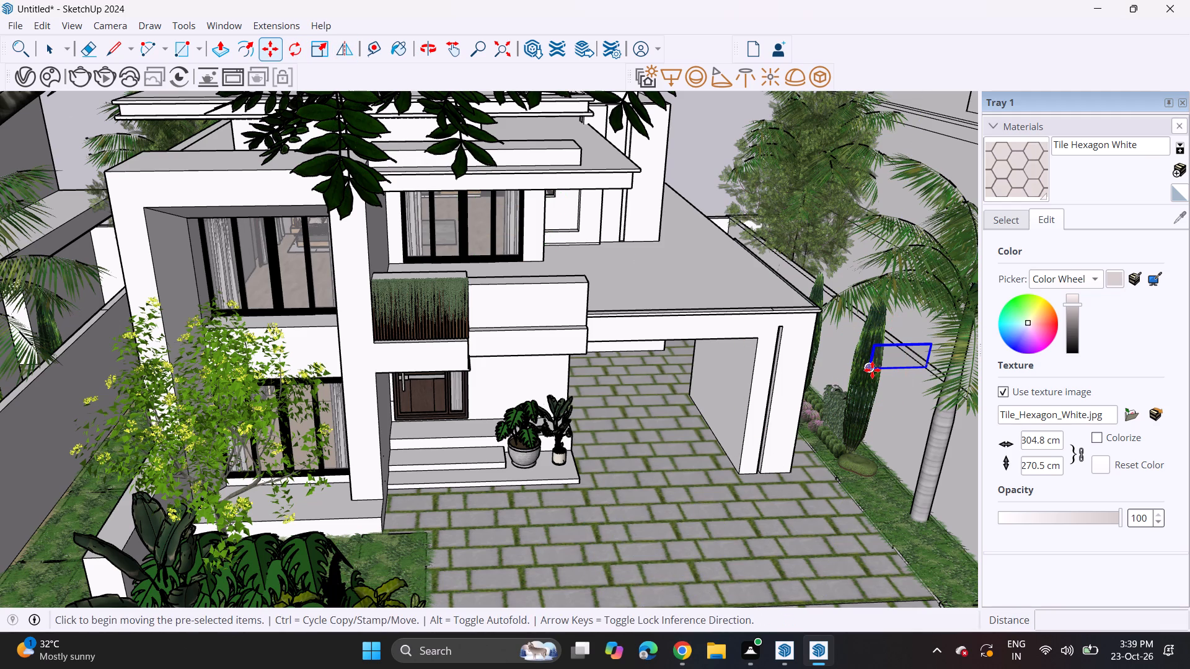
{"action": "middle_click_drag", "start_coordinate": [417, 235], "coordinate": [387, 259]}
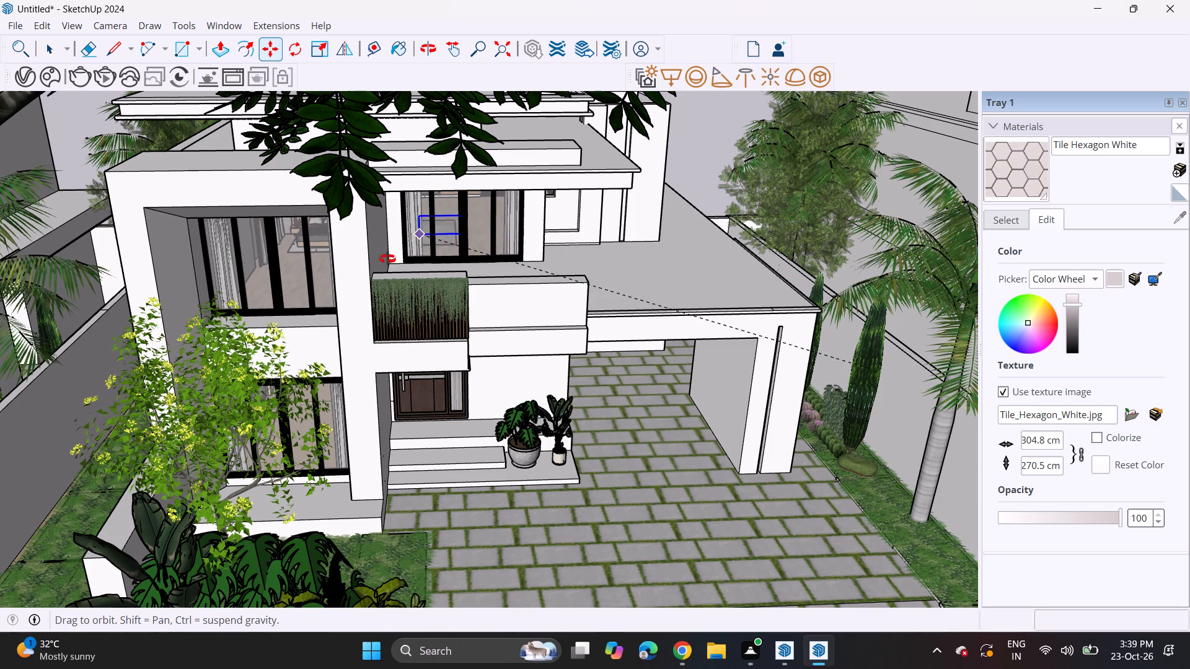
{"action": "middle_click_drag", "start_coordinate": [387, 259], "coordinate": [366, 275]}
{"action": "scroll", "coordinate": [376, 281], "scroll_direction": "up", "scroll_amount": 10}
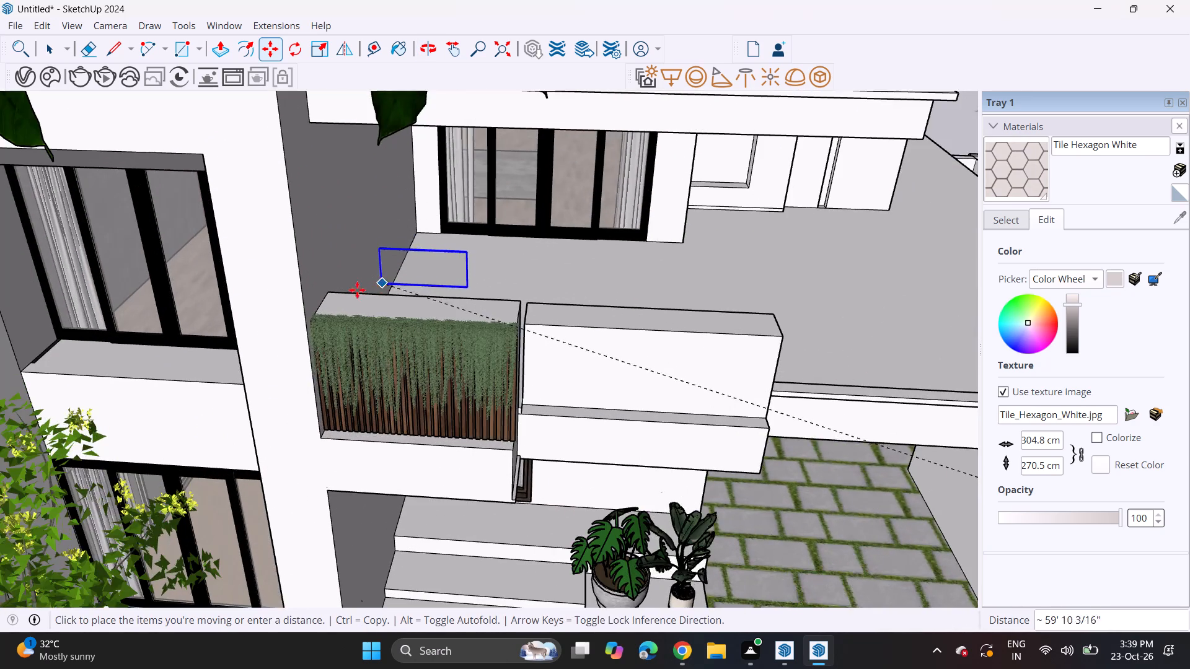
{"action": "middle_click_drag", "start_coordinate": [357, 290], "coordinate": [234, 275]}
{"action": "scroll", "coordinate": [275, 292], "scroll_direction": "up", "scroll_amount": 1}
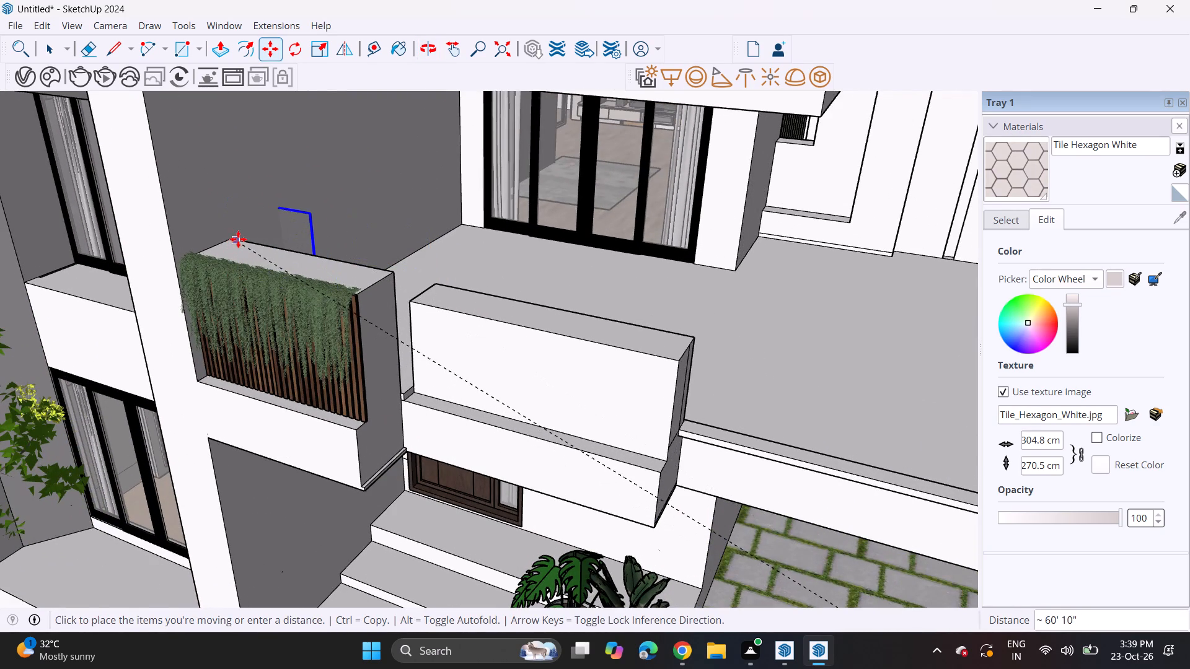
{"action": "left_click", "coordinate": [238, 239]}
Move the glass railing by its lower corner about 6' 1 1/2" onto the top rear corner of the planter wall.
{"action": "middle_click_drag", "start_coordinate": [291, 228], "coordinate": [64, 198]}
{"action": "scroll", "coordinate": [146, 240], "scroll_direction": "up", "scroll_amount": 1}
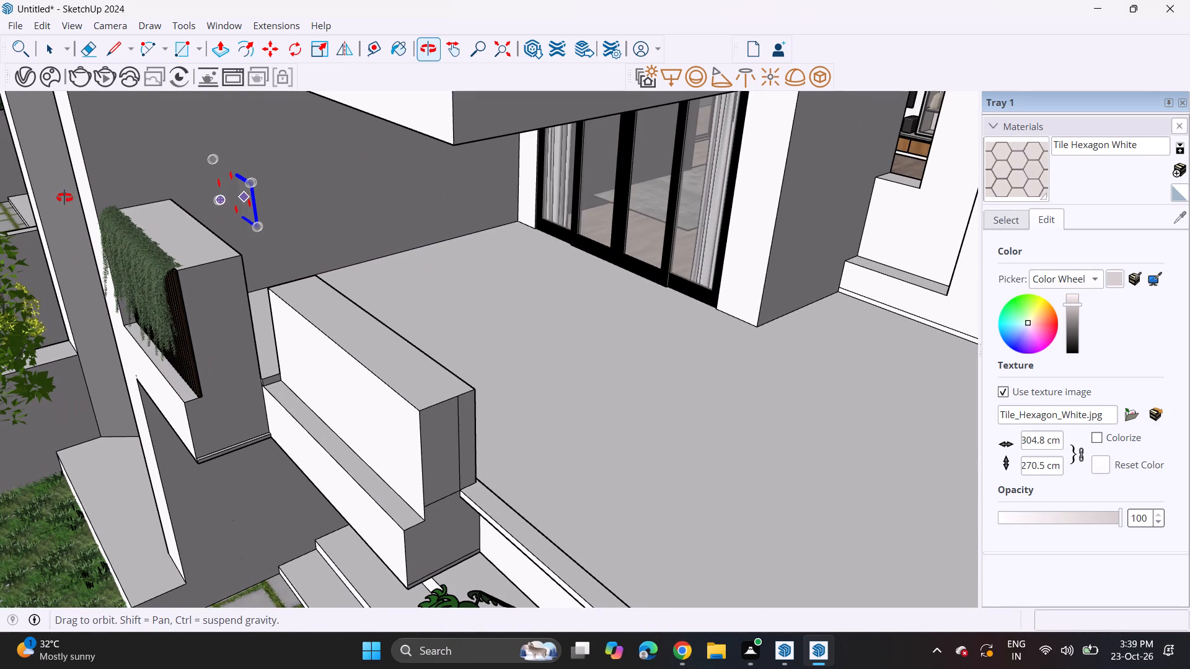
{"action": "middle_click_drag", "start_coordinate": [64, 198], "coordinate": [38, 189]}
{"action": "scroll", "coordinate": [38, 189], "scroll_direction": "down", "scroll_amount": 1}
{"action": "scroll", "coordinate": [239, 189], "scroll_direction": "up", "scroll_amount": 5}
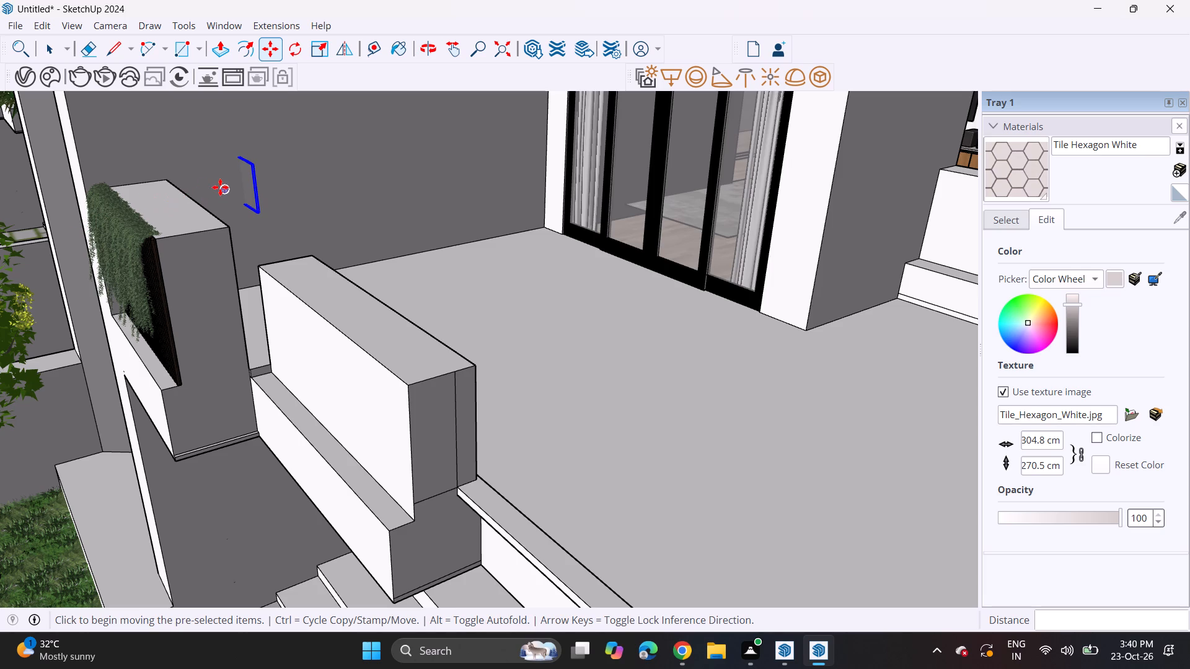
{"action": "left_click", "coordinate": [221, 187]}
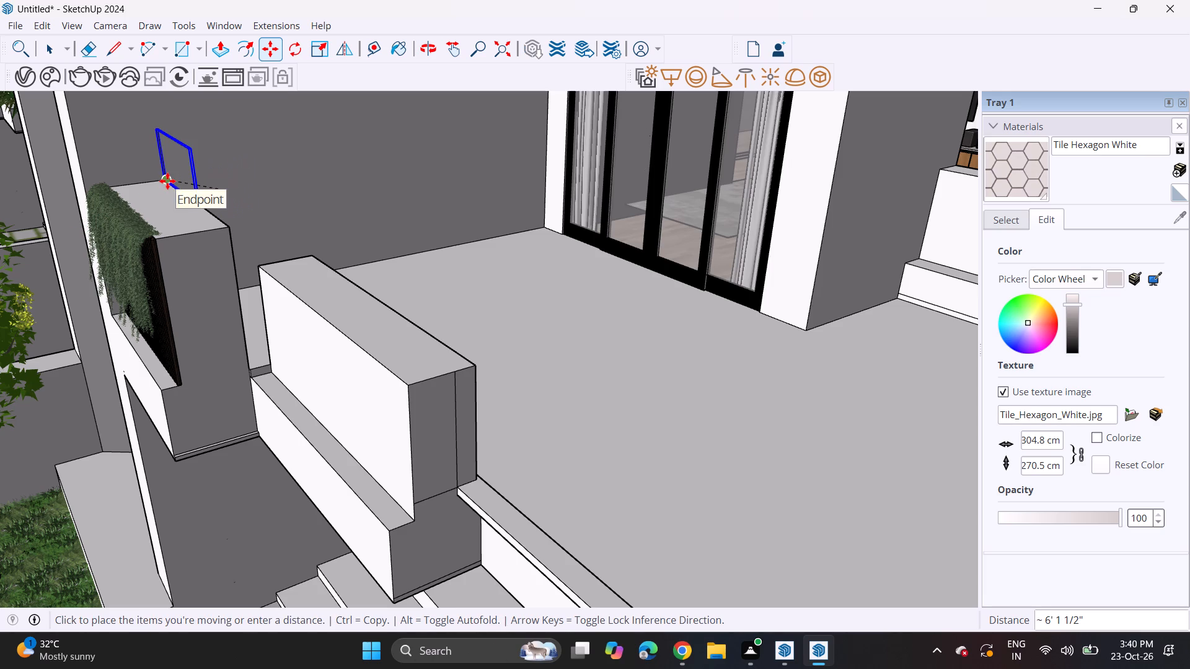
{"action": "left_click", "coordinate": [167, 181]}
Lower the glass railing about 2' 6 7/8" along the end of the planter wall.
{"action": "middle_click_drag", "start_coordinate": [177, 206], "coordinate": [267, 221]}
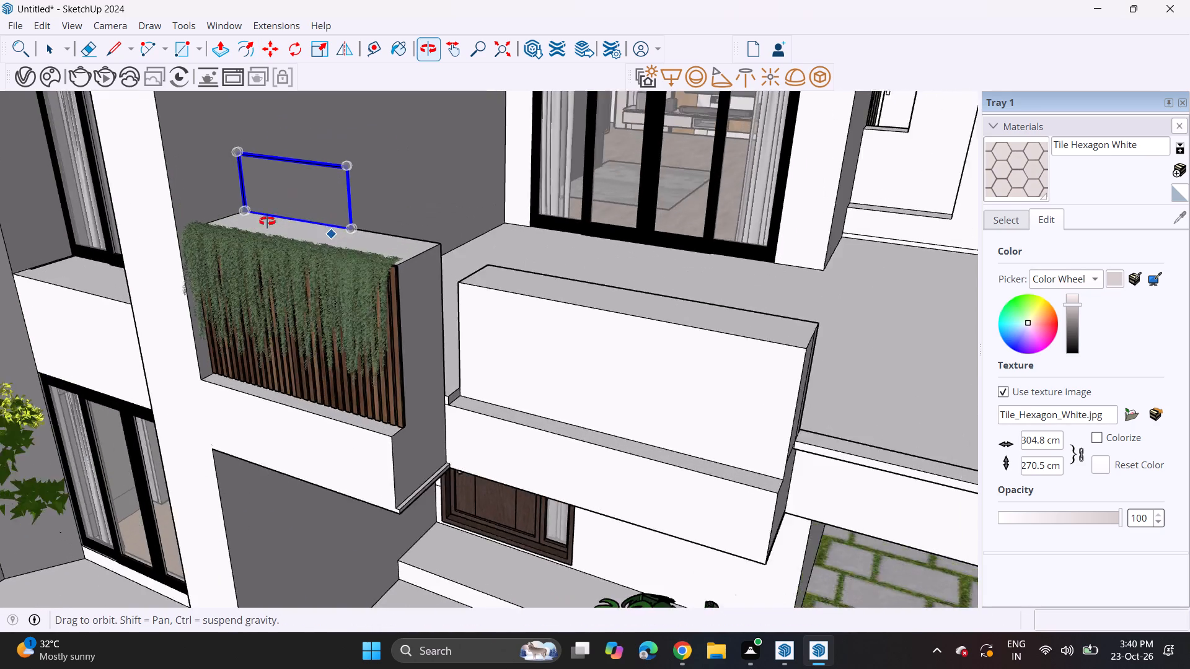
{"action": "middle_click_drag", "start_coordinate": [267, 221], "coordinate": [50, 186]}
{"action": "scroll", "coordinate": [255, 138], "scroll_direction": "up", "scroll_amount": 4}
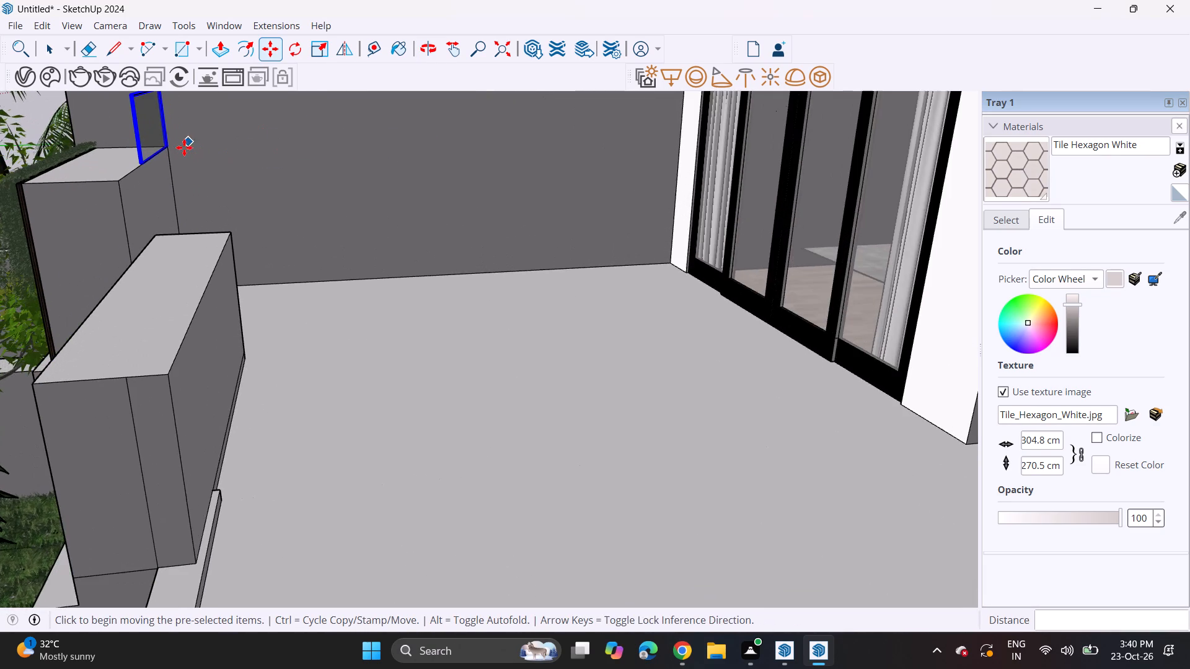
{"action": "scroll", "coordinate": [183, 147], "scroll_direction": "up", "scroll_amount": 4}
{"action": "left_click", "coordinate": [164, 143]}
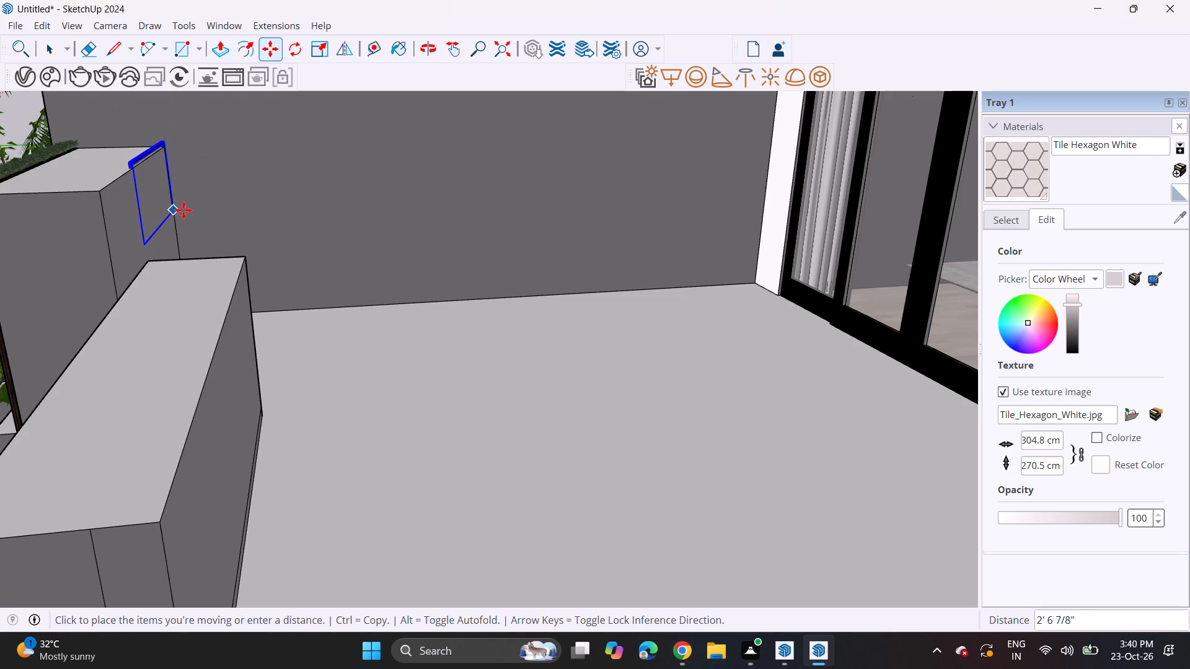
{"action": "left_click", "coordinate": [188, 208]}
Shift the glass railing about 14' horizontally across the balcony into line with the planter wall.
{"action": "middle_click_drag", "start_coordinate": [98, 267], "coordinate": [224, 301]}
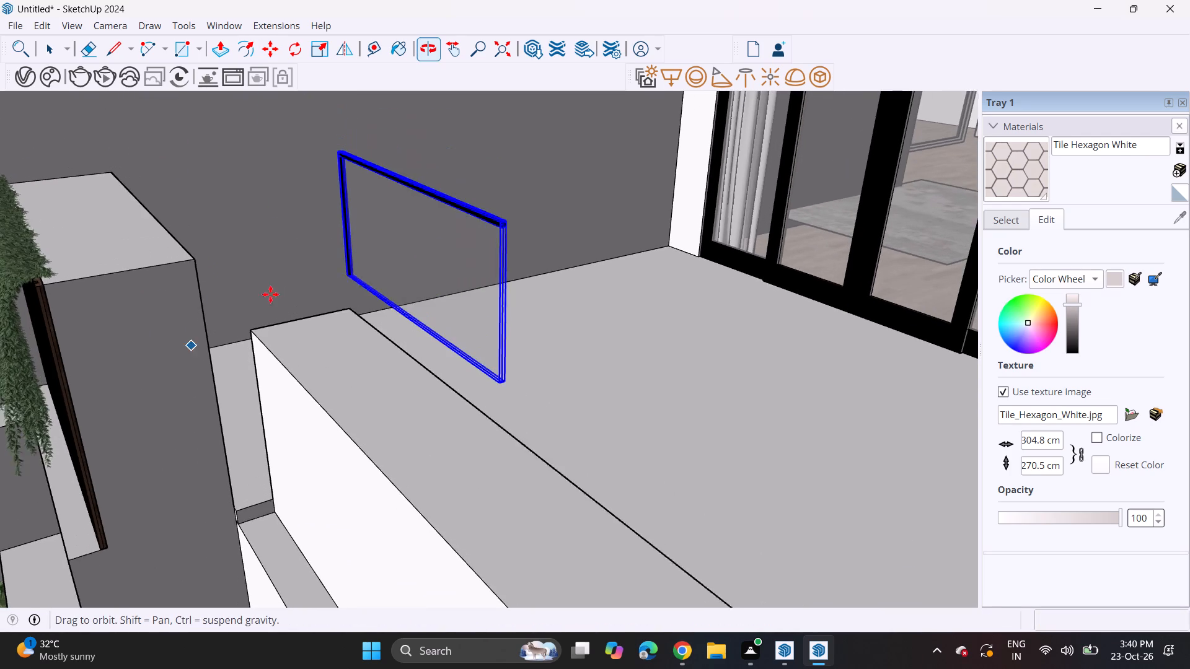
{"action": "left_click", "coordinate": [349, 297]}
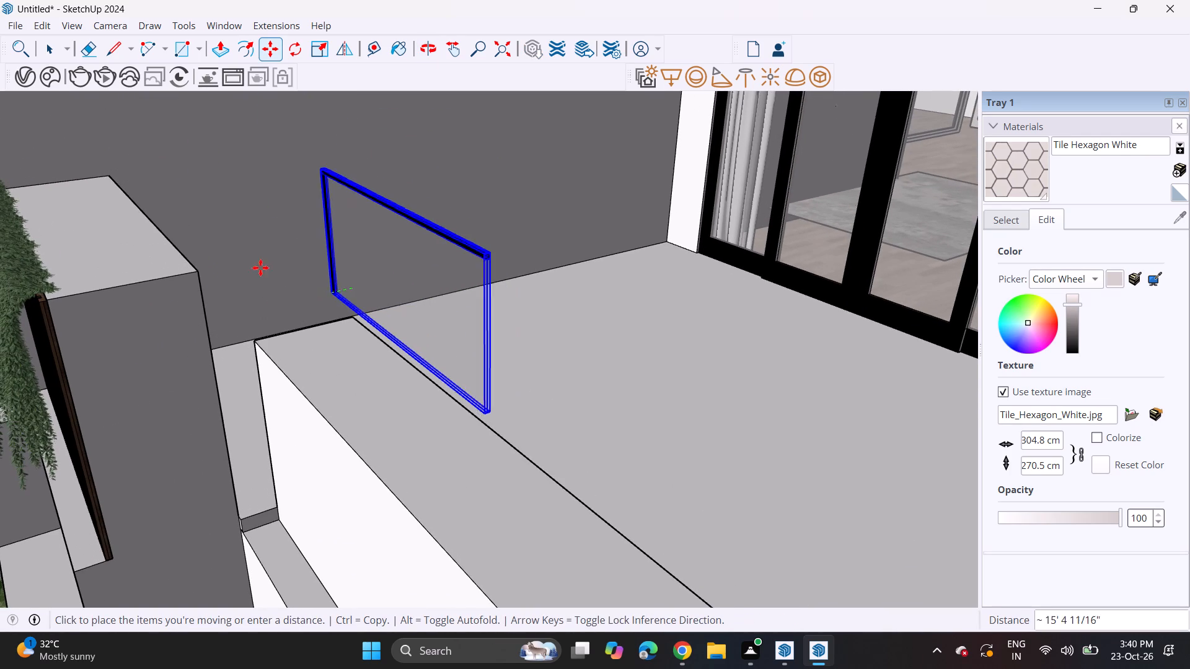
{"action": "middle_click_drag", "start_coordinate": [172, 222], "coordinate": [117, 228]}
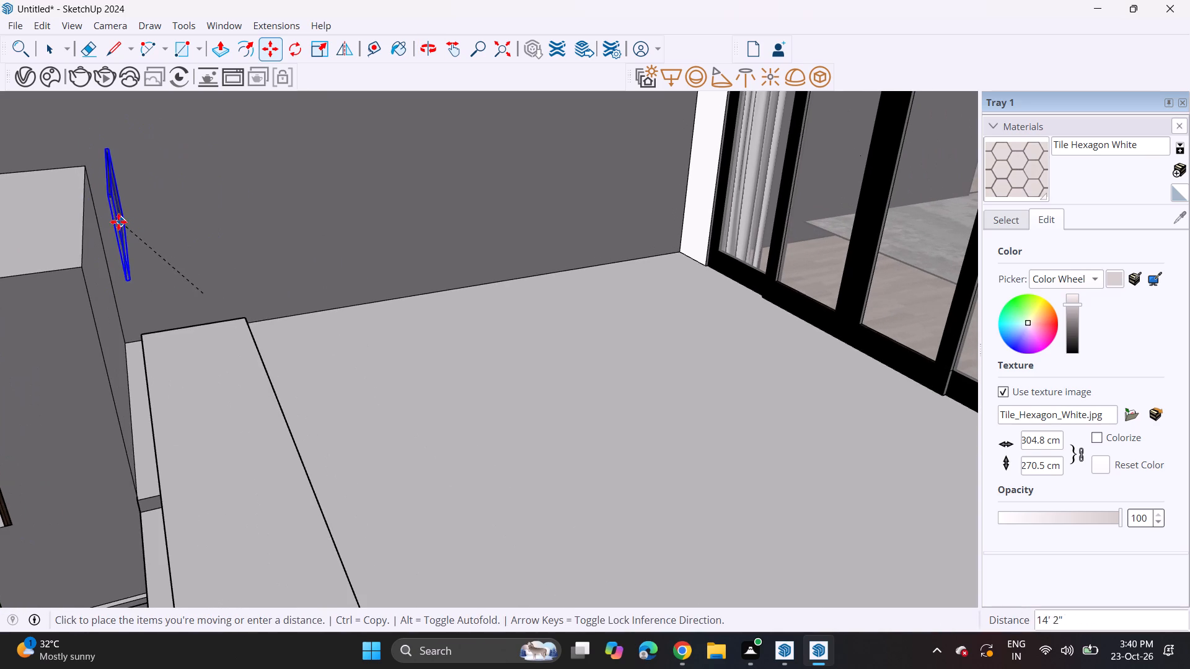
{"action": "left_click", "coordinate": [103, 228]}
Raise the glass railing about 1' 7 5/8" vertically at the creeper-covered planter wall.
{"action": "middle_click_drag", "start_coordinate": [92, 243], "coordinate": [154, 209]}
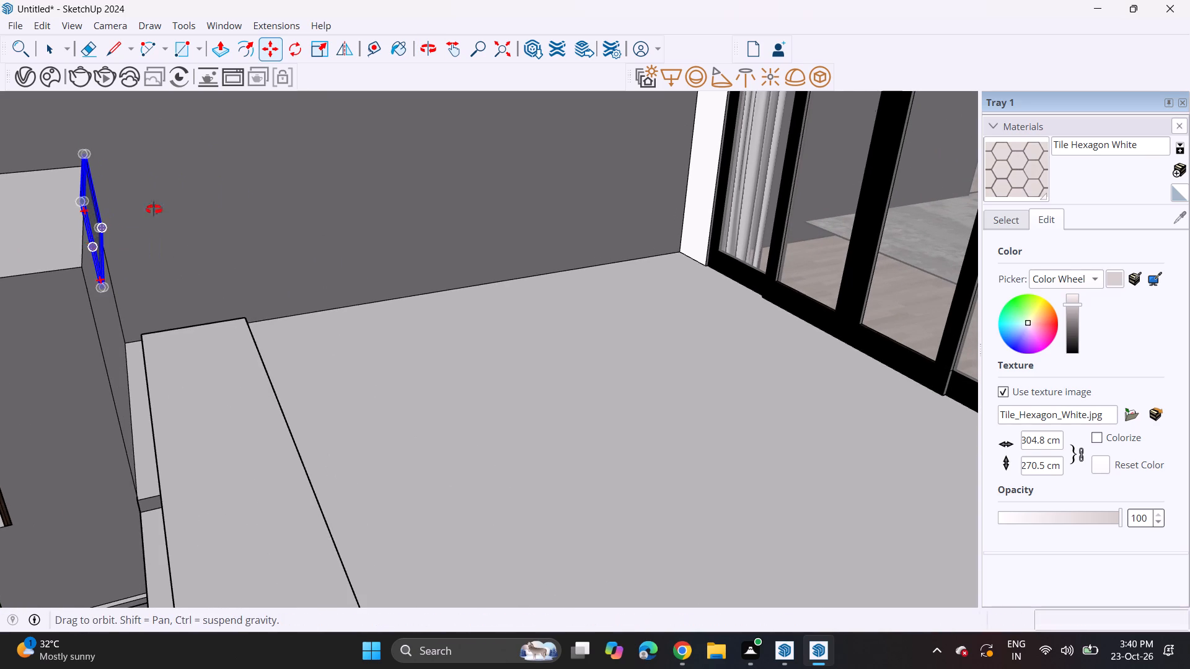
{"action": "middle_click_drag", "start_coordinate": [154, 209], "coordinate": [369, 201]}
{"action": "scroll", "coordinate": [340, 173], "scroll_direction": "up", "scroll_amount": 4}
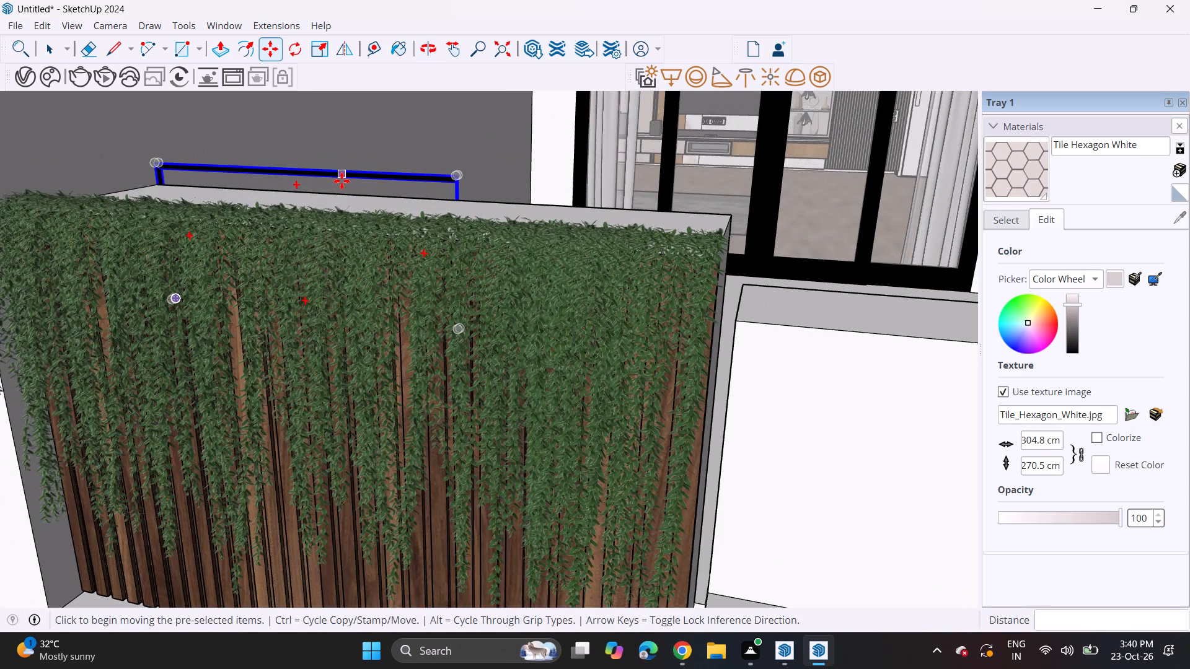
{"action": "left_click", "coordinate": [340, 193]}
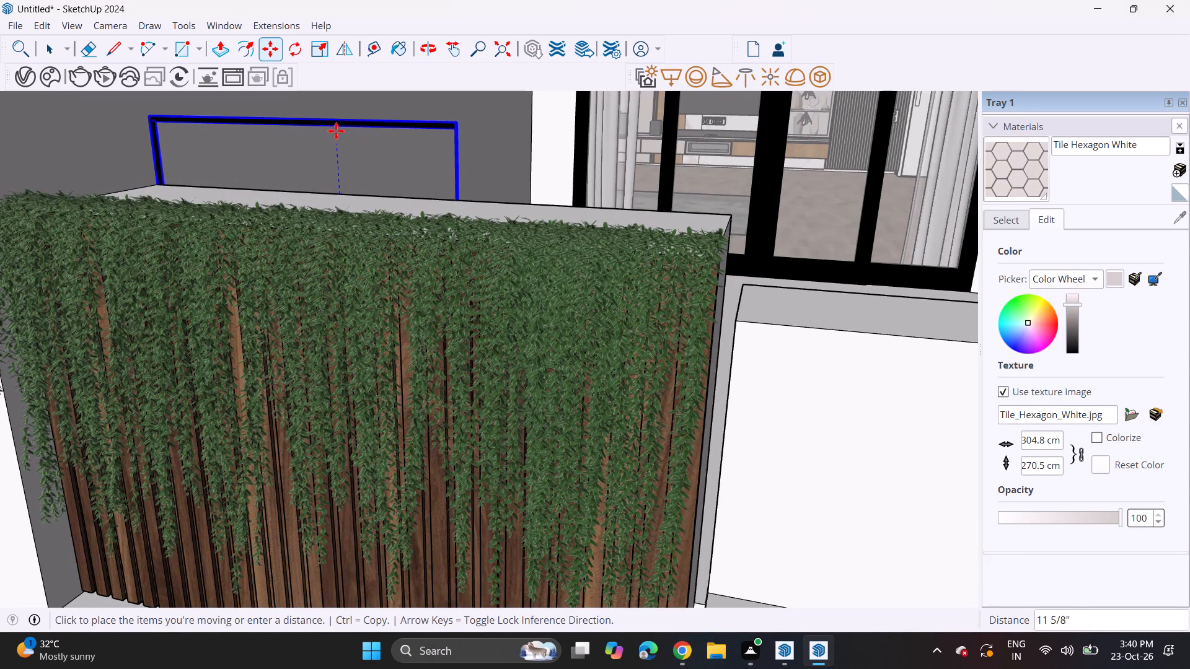
{"action": "left_click", "coordinate": [333, 100]}
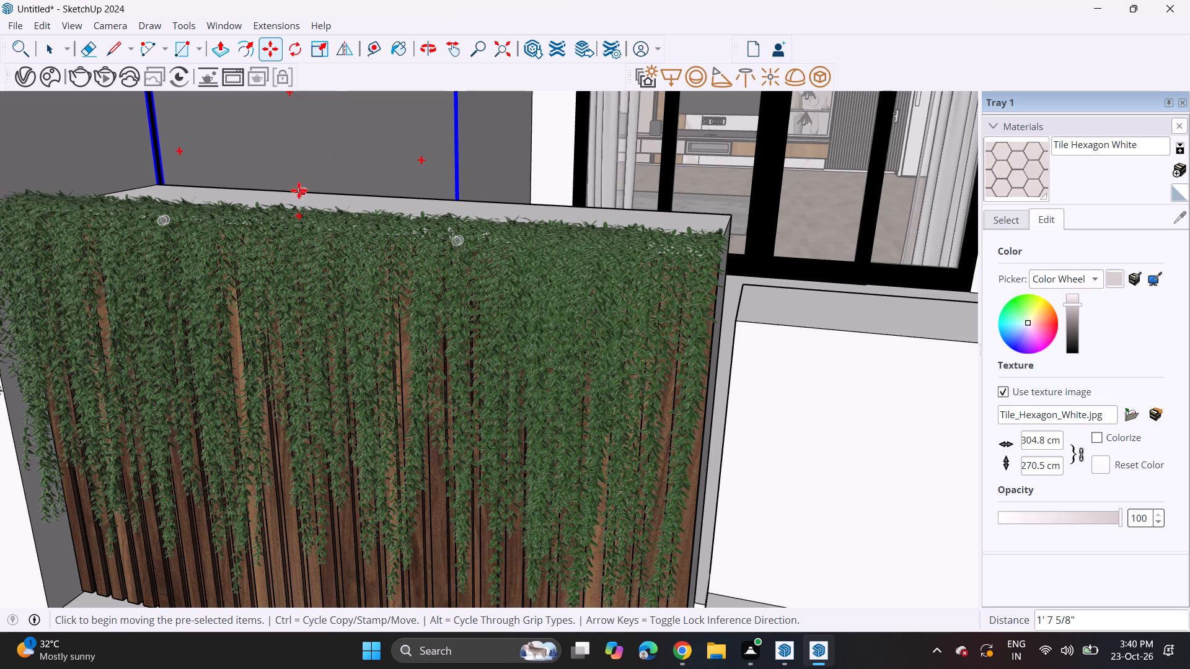
Scale the glass railing lengthwise by about 4.07 so it reaches the far end of the balcony parapet.
{"action": "scroll", "coordinate": [293, 193], "scroll_direction": "down", "scroll_amount": 11}
{"action": "scroll", "coordinate": [226, 143], "scroll_direction": "down", "scroll_amount": 4}
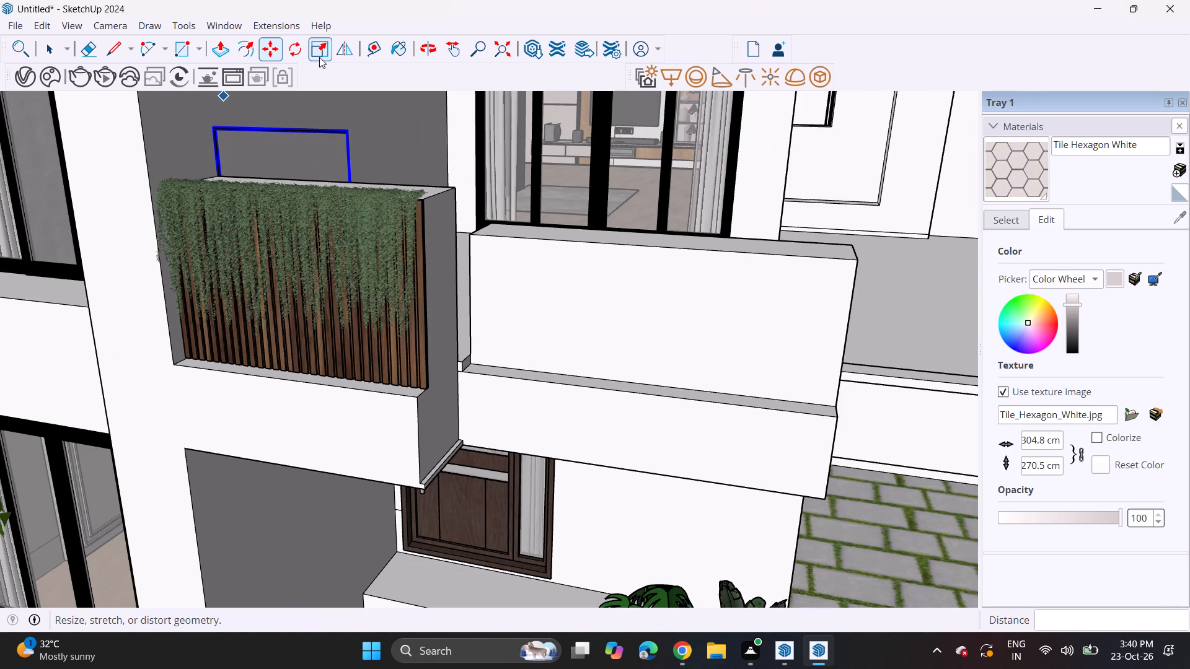
{"action": "left_click", "coordinate": [320, 57]}
{"action": "left_click", "coordinate": [354, 167]}
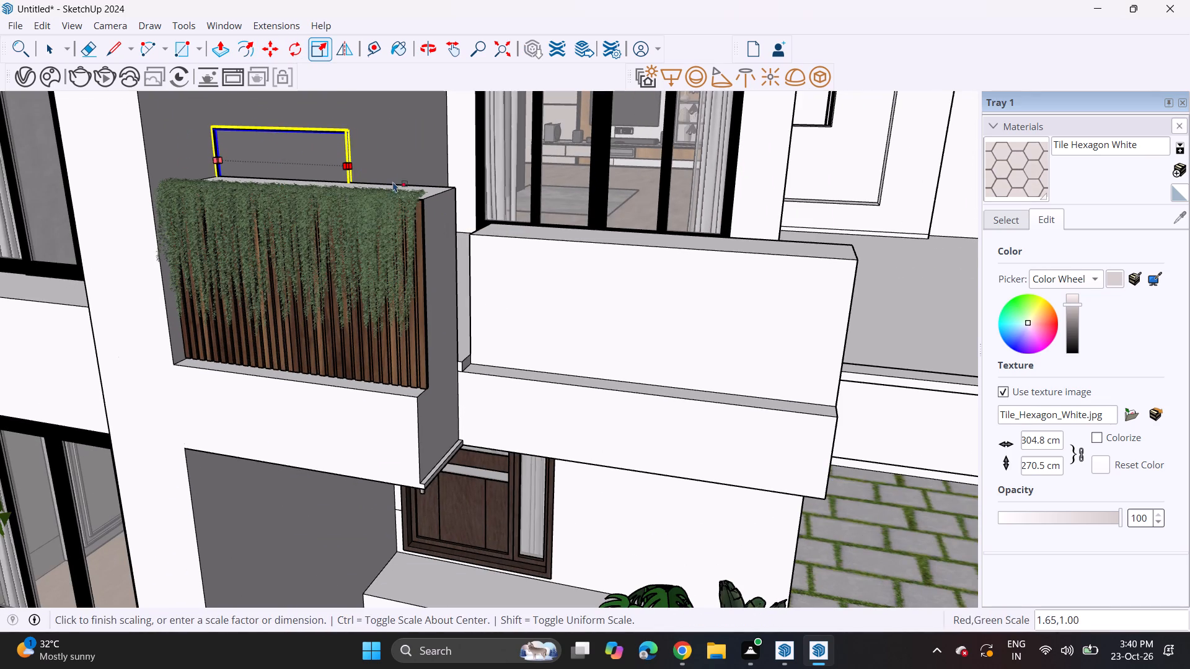
{"action": "key", "text": "Escape"}
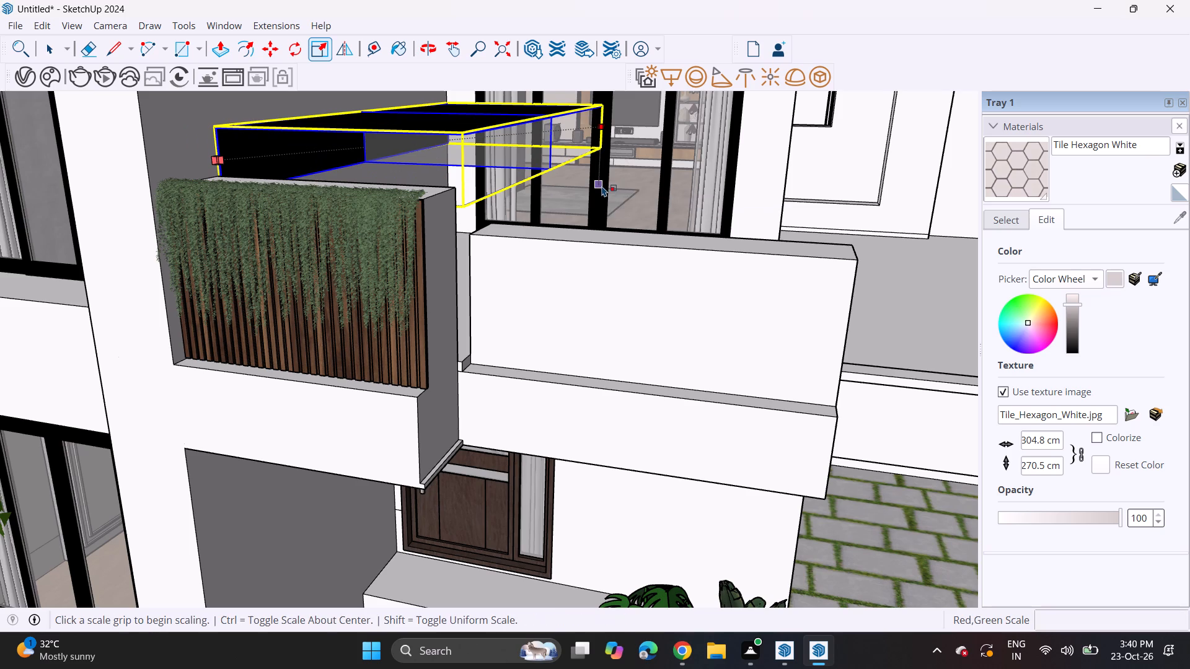
{"action": "scroll", "coordinate": [351, 157], "scroll_direction": "up", "scroll_amount": 5}
{"action": "scroll", "coordinate": [351, 162], "scroll_direction": "down", "scroll_amount": 1}
{"action": "scroll", "coordinate": [351, 162], "scroll_direction": "up", "scroll_amount": 7}
{"action": "scroll", "coordinate": [351, 173], "scroll_direction": "down", "scroll_amount": 1}
{"action": "scroll", "coordinate": [351, 173], "scroll_direction": "up", "scroll_amount": 3}
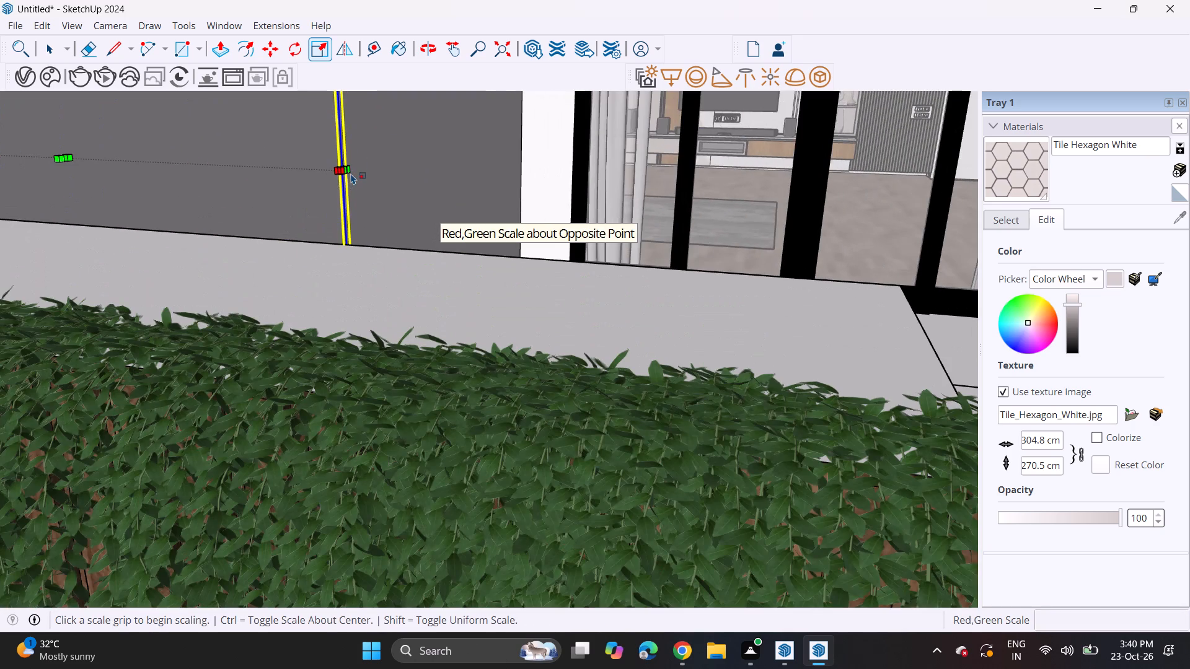
{"action": "left_click", "coordinate": [349, 170]}
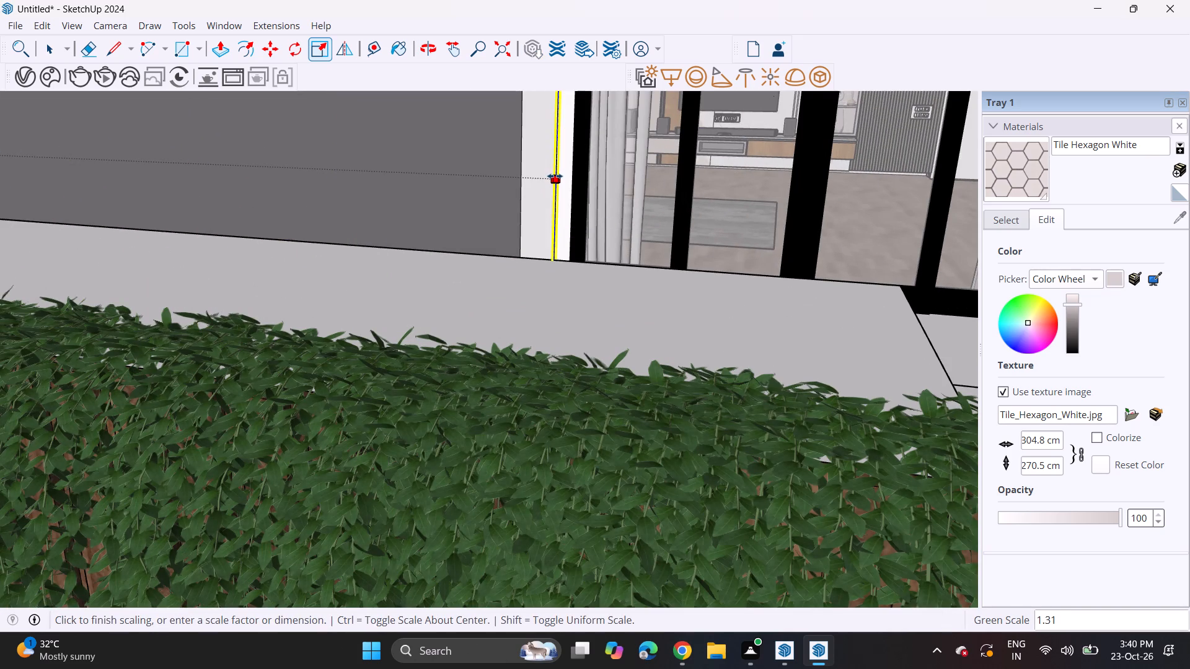
{"action": "scroll", "coordinate": [555, 176], "scroll_direction": "down", "scroll_amount": 14}
{"action": "middle_click_drag", "start_coordinate": [560, 183], "coordinate": [316, 177]}
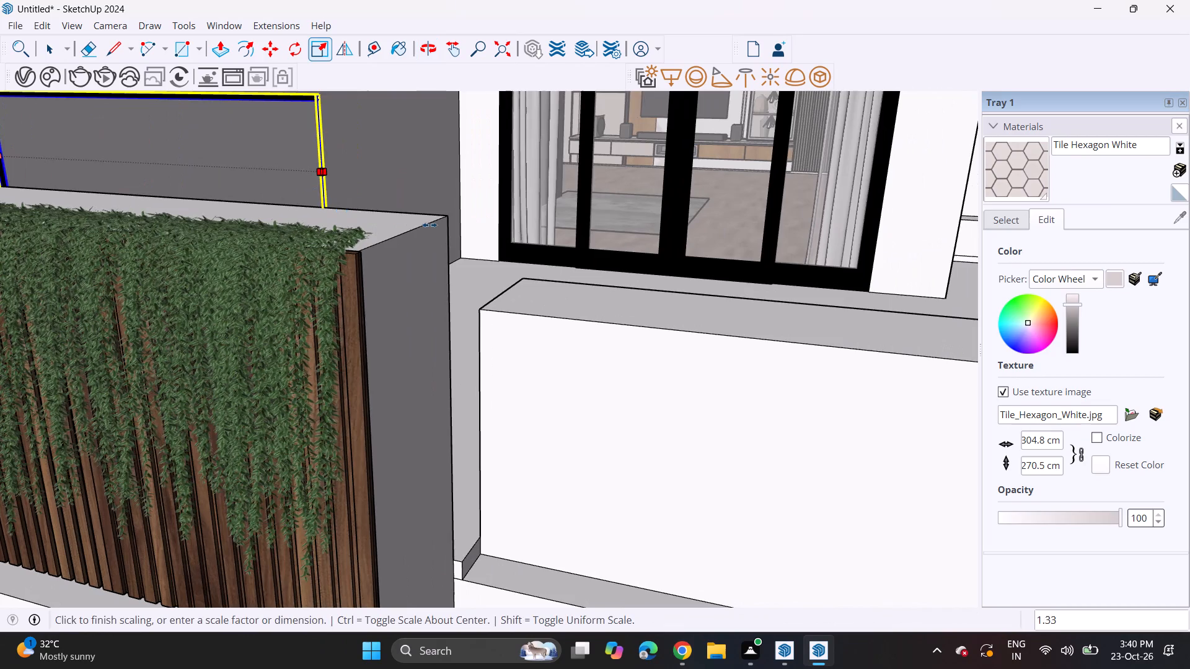
{"action": "scroll", "coordinate": [599, 231], "scroll_direction": "down", "scroll_amount": 4}
{"action": "scroll", "coordinate": [599, 233], "scroll_direction": "up", "scroll_amount": 1}
{"action": "scroll", "coordinate": [599, 233], "scroll_direction": "down", "scroll_amount": 1}
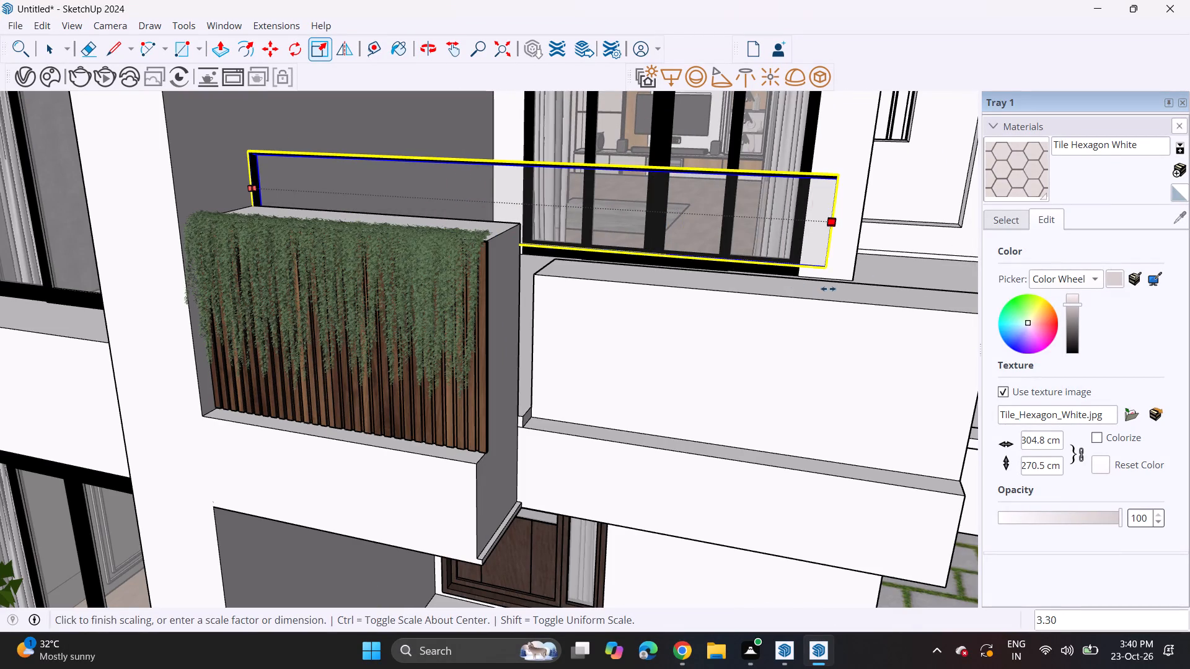
{"action": "middle_click_drag", "start_coordinate": [812, 286], "coordinate": [534, 268]}
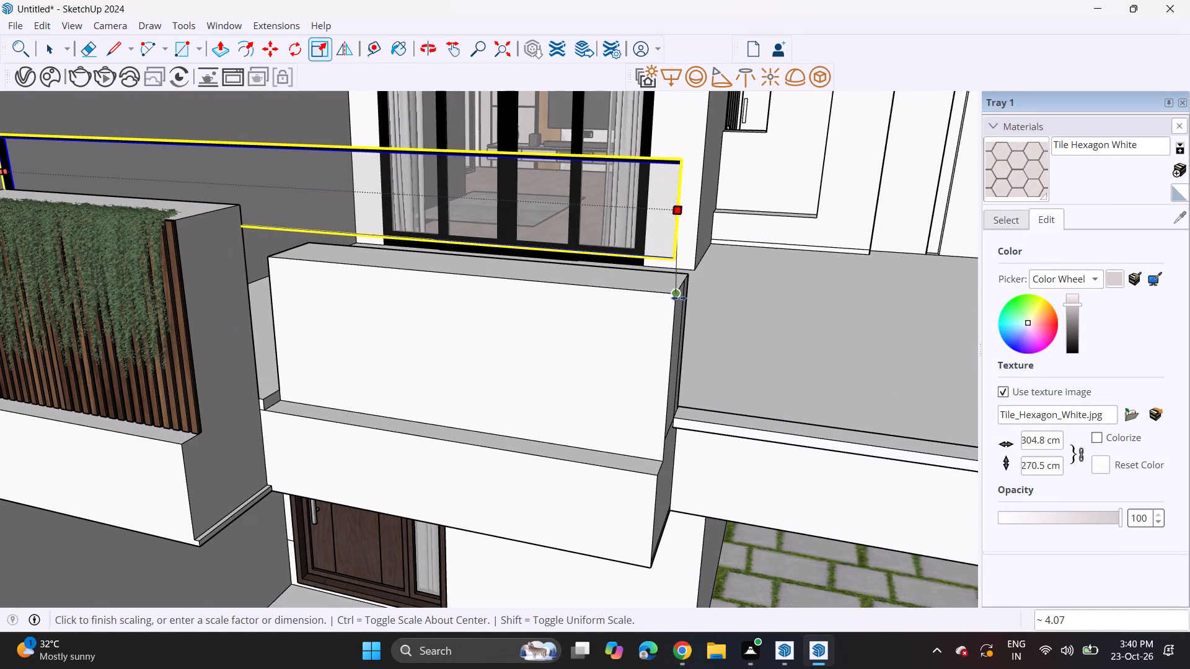
{"action": "left_click", "coordinate": [679, 298]}
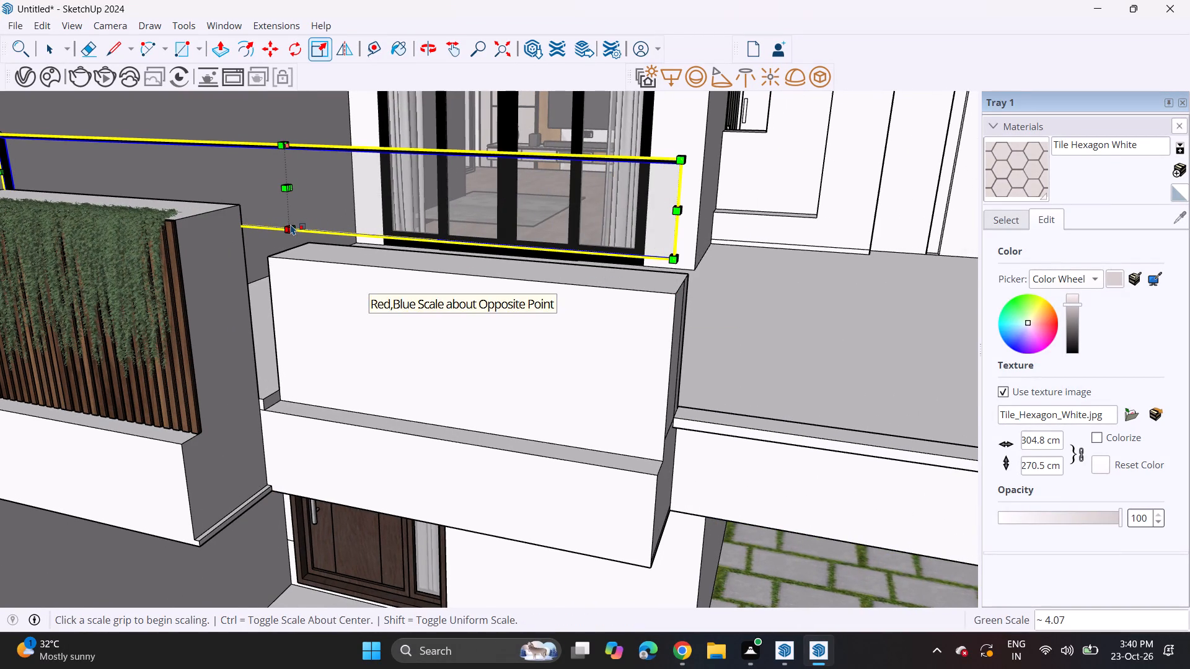
Stretch the glass railing's lower edge down to the front top edge of the balcony parapet.
{"action": "left_click", "coordinate": [296, 229]}
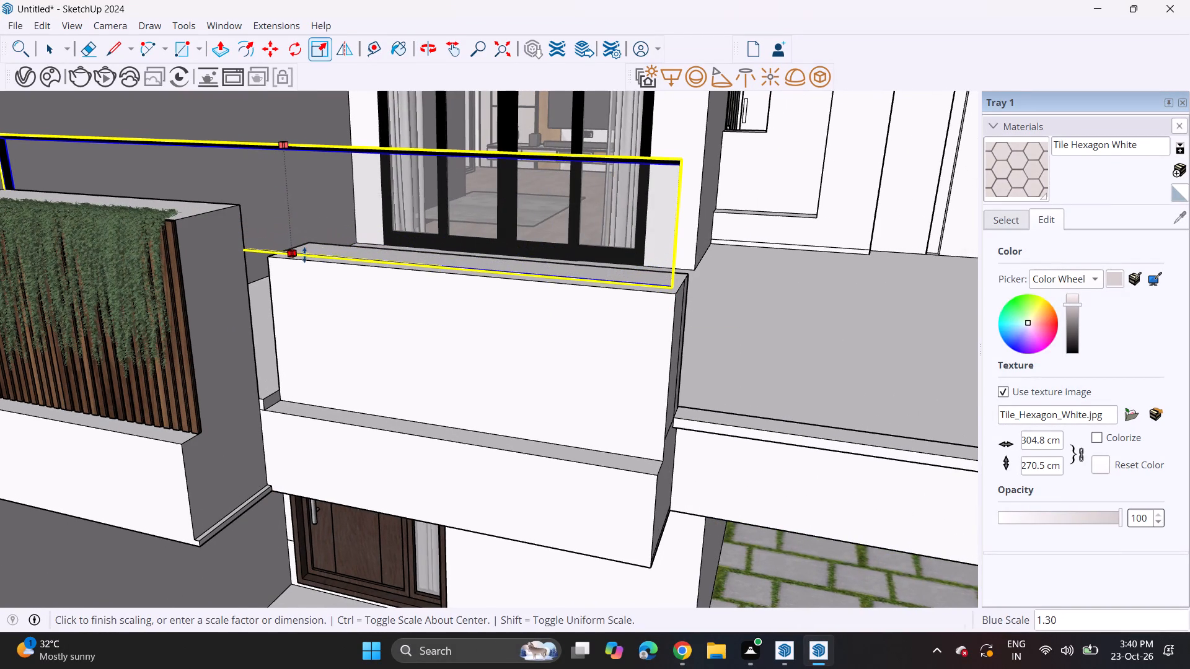
{"action": "left_click", "coordinate": [309, 261]}
{"action": "middle_click_drag", "start_coordinate": [357, 323], "coordinate": [407, 315]}
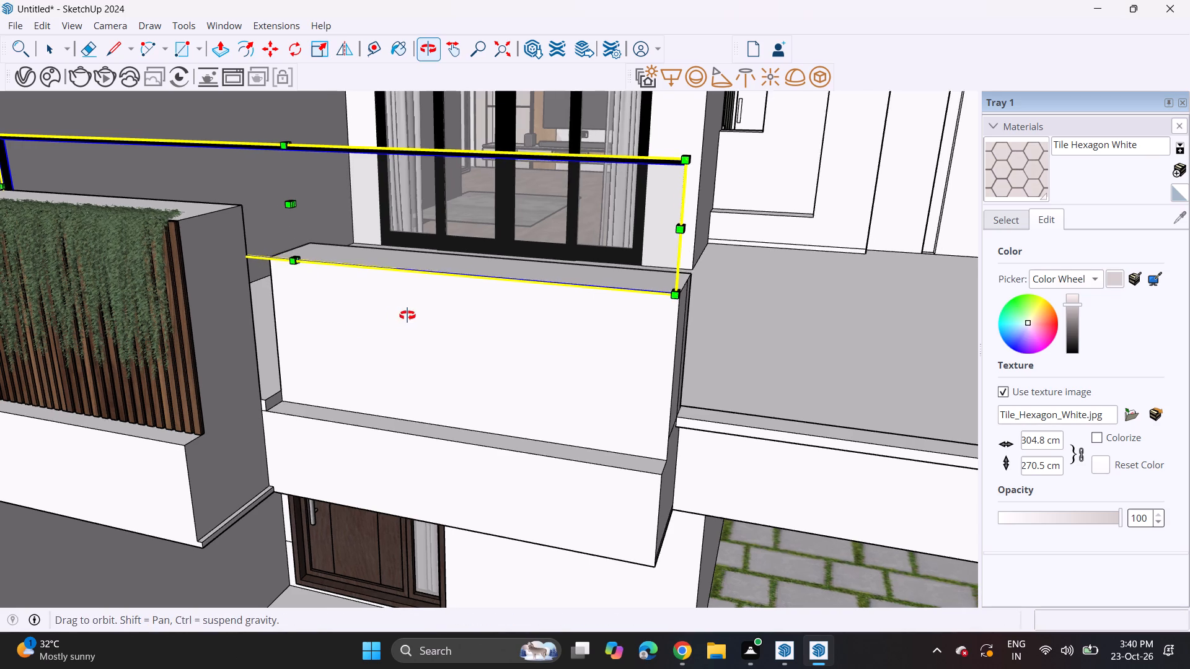
{"action": "middle_click_drag", "start_coordinate": [407, 315], "coordinate": [430, 314]}
{"action": "key", "text": "space"}
{"action": "left_click", "coordinate": [816, 269]}
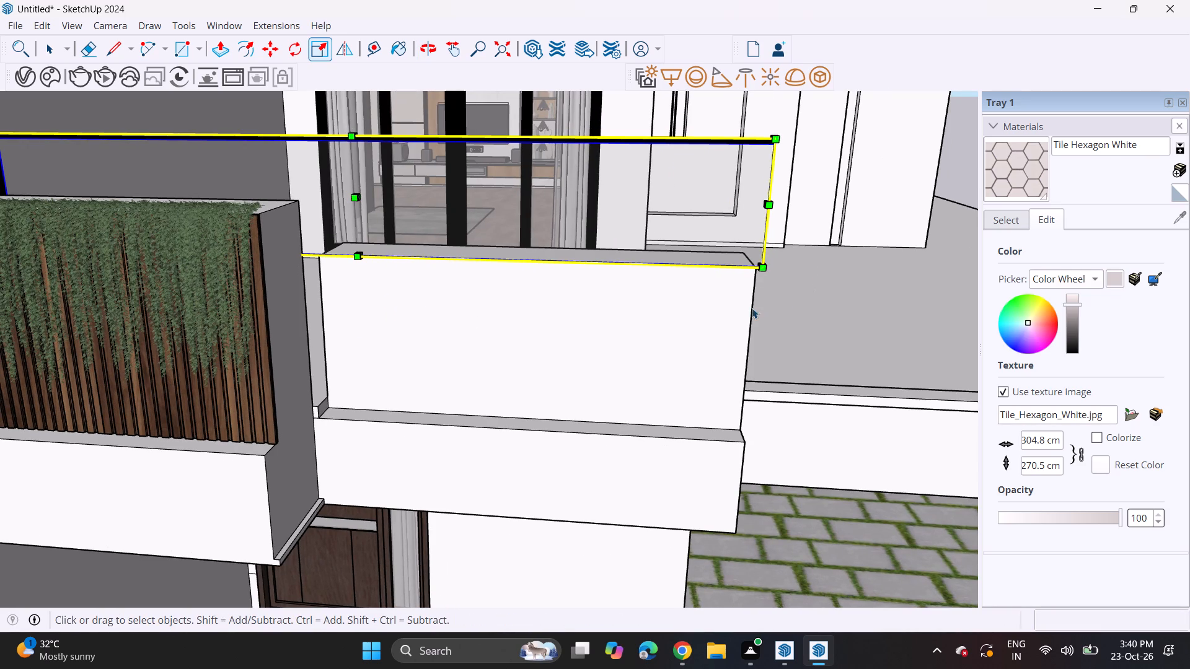
{"action": "left_click", "coordinate": [807, 292]}
Examine how the stretched railing meets the balcony parapet and planter wall from above and from the front.
{"action": "middle_click_drag", "start_coordinate": [656, 298], "coordinate": [729, 170]}
{"action": "scroll", "coordinate": [733, 170], "scroll_direction": "up", "scroll_amount": 1}
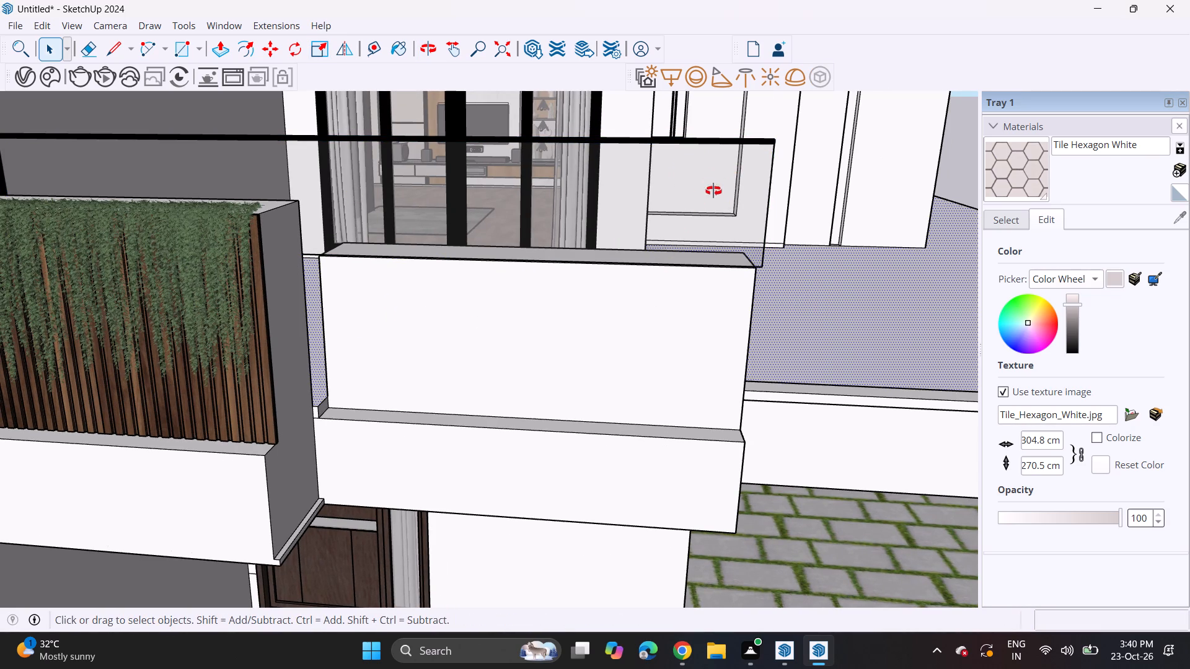
{"action": "scroll", "coordinate": [683, 215], "scroll_direction": "down", "scroll_amount": 13}
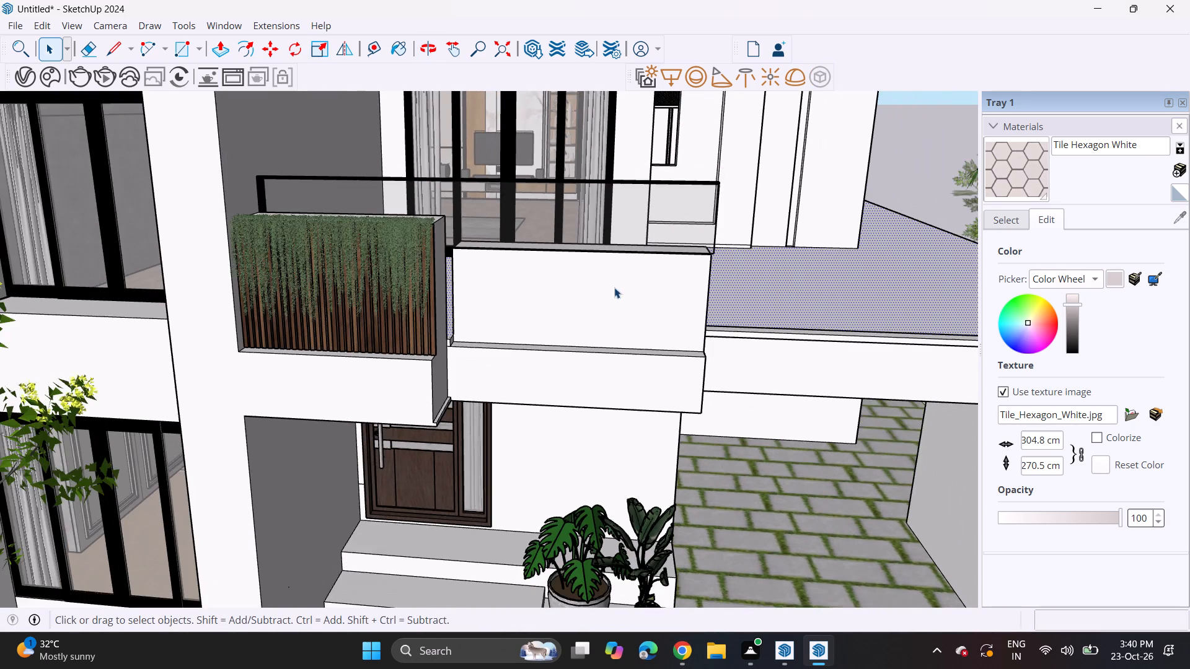
{"action": "middle_click_drag", "start_coordinate": [614, 287], "coordinate": [638, 248]}
{"action": "scroll", "coordinate": [638, 248], "scroll_direction": "down", "scroll_amount": 2}
{"action": "middle_click_drag", "start_coordinate": [643, 212], "coordinate": [575, 253]}
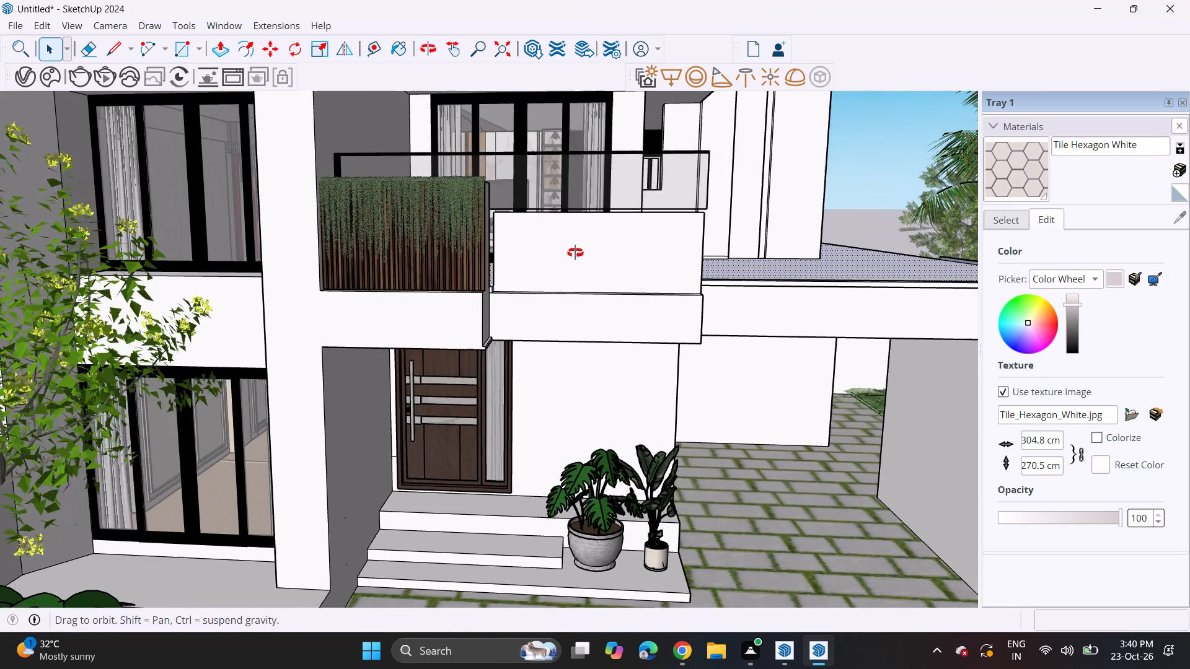
{"action": "middle_click_drag", "start_coordinate": [575, 253], "coordinate": [514, 287]}
Extend the glass railing's height downward by a scale factor of 1.13, past the parapet's top edge.
{"action": "scroll", "coordinate": [509, 272], "scroll_direction": "up", "scroll_amount": 4}
{"action": "scroll", "coordinate": [509, 271], "scroll_direction": "down", "scroll_amount": 1}
{"action": "scroll", "coordinate": [508, 271], "scroll_direction": "up", "scroll_amount": 8}
{"action": "left_click", "coordinate": [485, 294]}
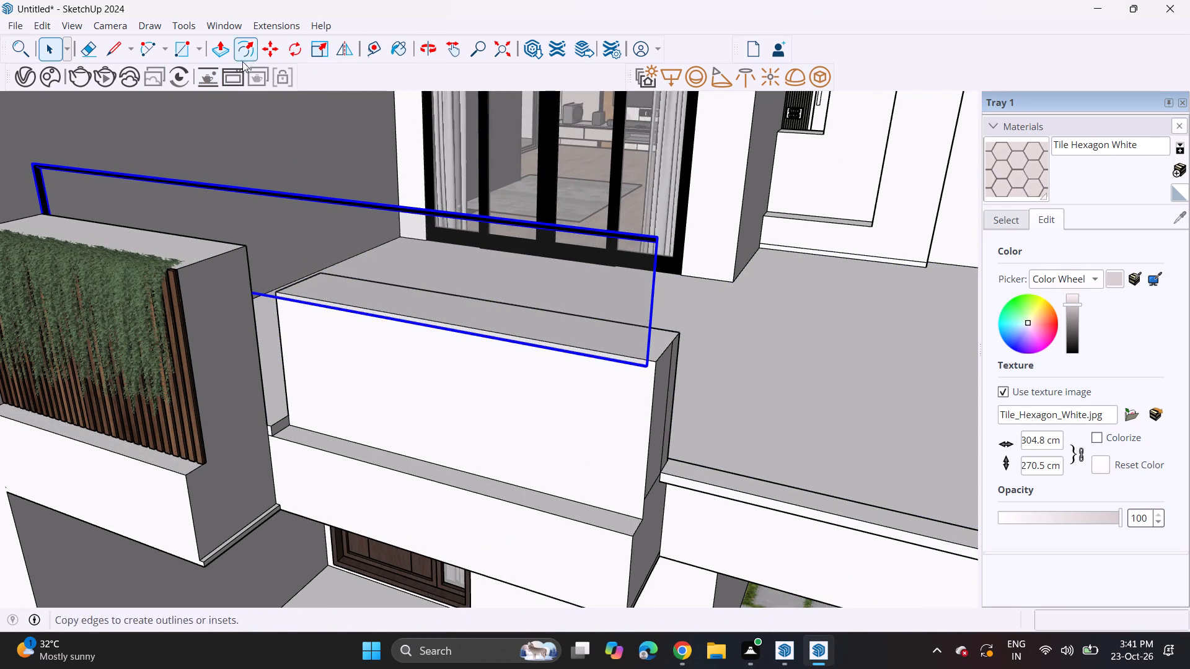
{"action": "left_click", "coordinate": [324, 48]}
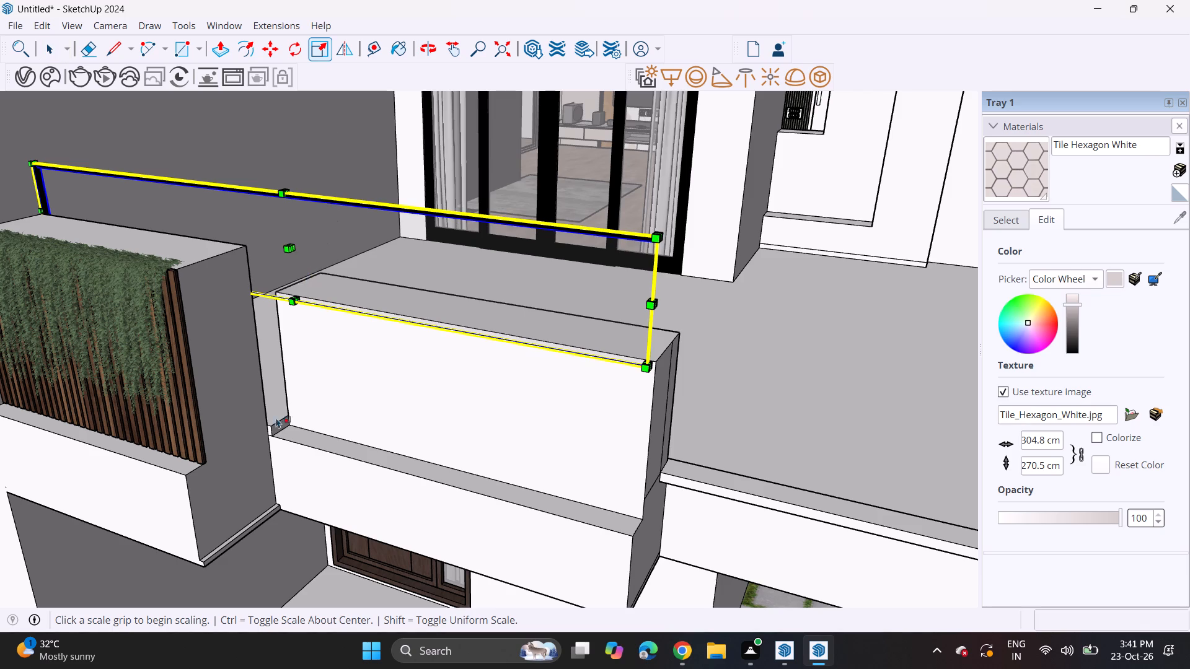
{"action": "middle_click_drag", "start_coordinate": [277, 338], "coordinate": [284, 283]}
{"action": "scroll", "coordinate": [302, 301], "scroll_direction": "up", "scroll_amount": 10}
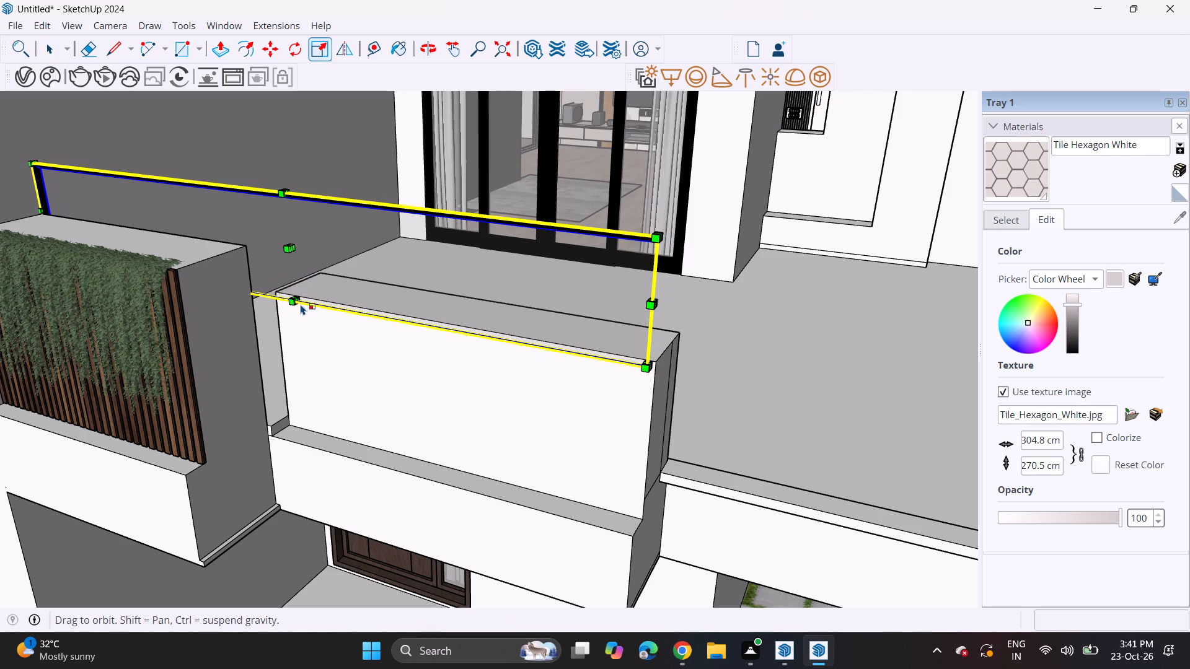
{"action": "scroll", "coordinate": [297, 305], "scroll_direction": "up", "scroll_amount": 9}
{"action": "scroll", "coordinate": [299, 285], "scroll_direction": "down", "scroll_amount": 1}
{"action": "scroll", "coordinate": [299, 285], "scroll_direction": "up", "scroll_amount": 2}
{"action": "left_click", "coordinate": [299, 282]}
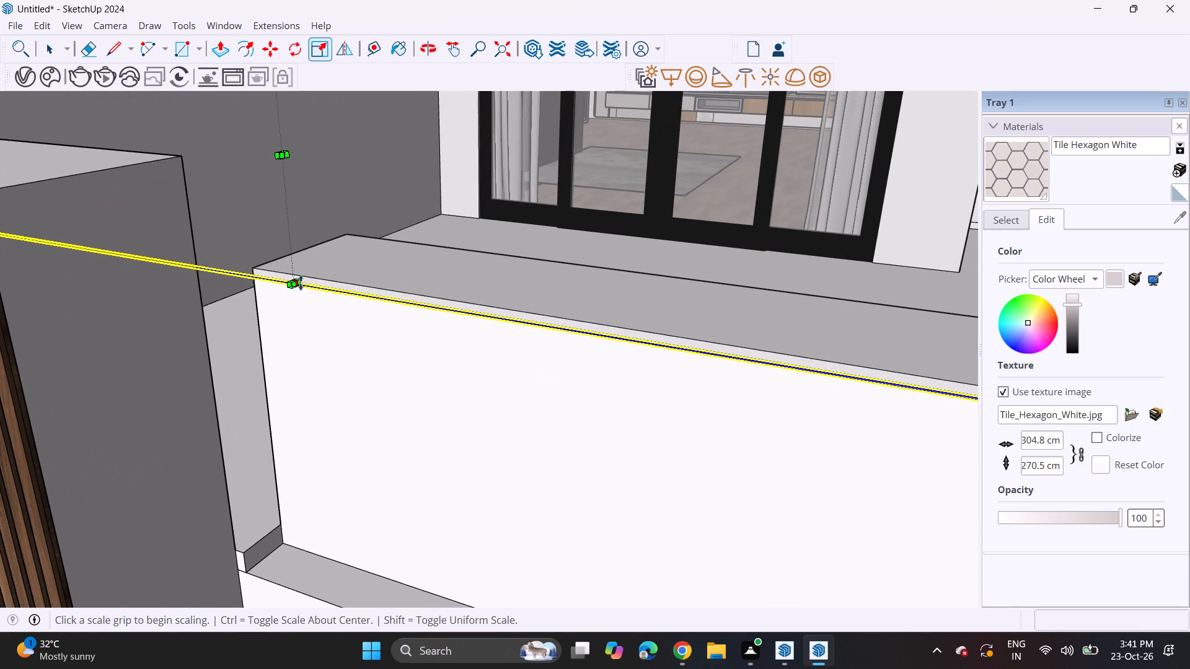
{"action": "left_click", "coordinate": [309, 317]}
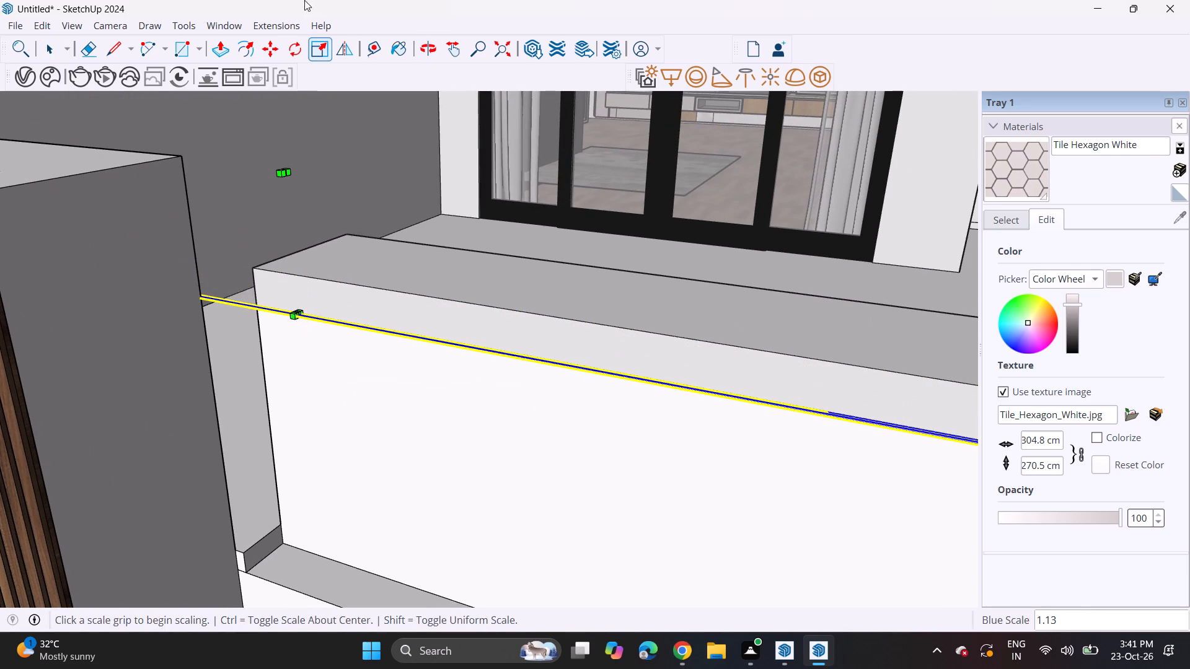
Move the glass railing about 1' 6 7/8" inward from the front face of the balcony parapet.
{"action": "left_click", "coordinate": [278, 45]}
{"action": "left_click", "coordinate": [301, 299]}
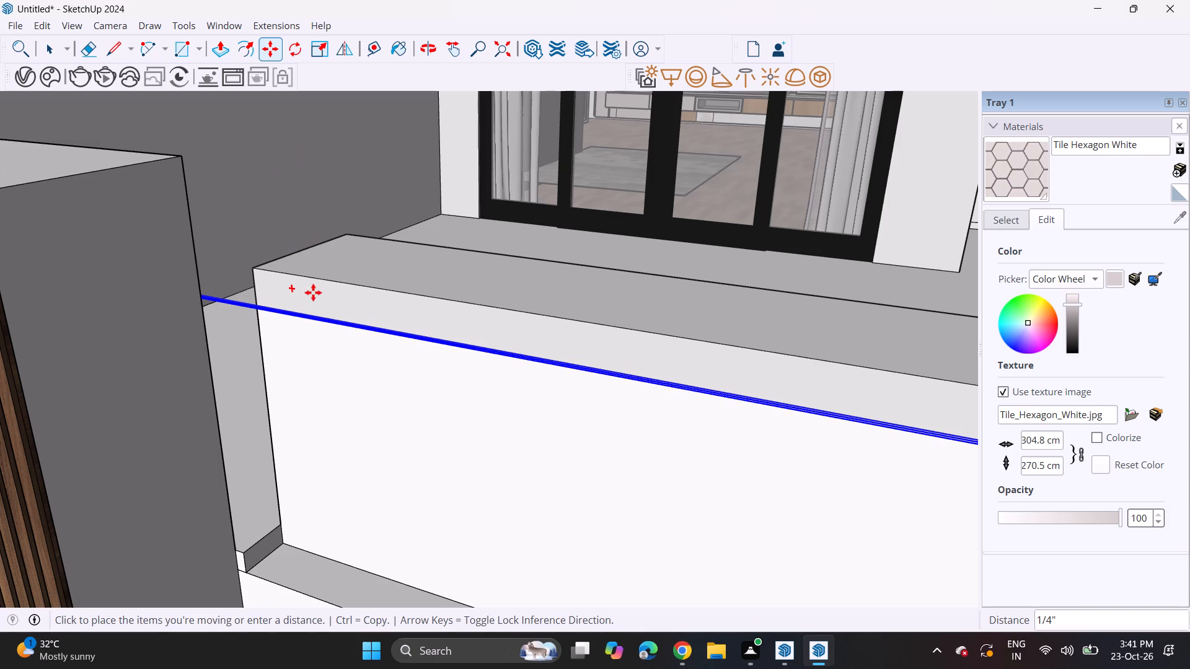
{"action": "left_click", "coordinate": [360, 271]}
{"action": "key", "text": "space"}
{"action": "left_click", "coordinate": [269, 362]}
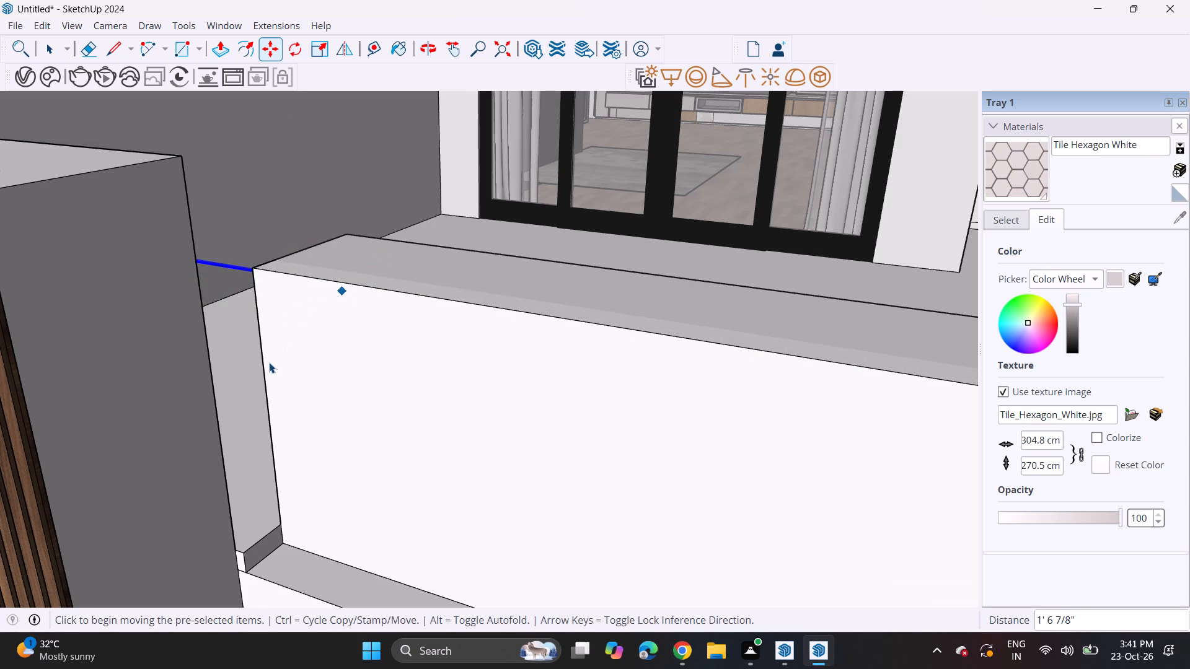
Examine the fitted balcony railing up close and within the house's whole front facade from the street.
{"action": "scroll", "coordinate": [269, 358], "scroll_direction": "down", "scroll_amount": 20}
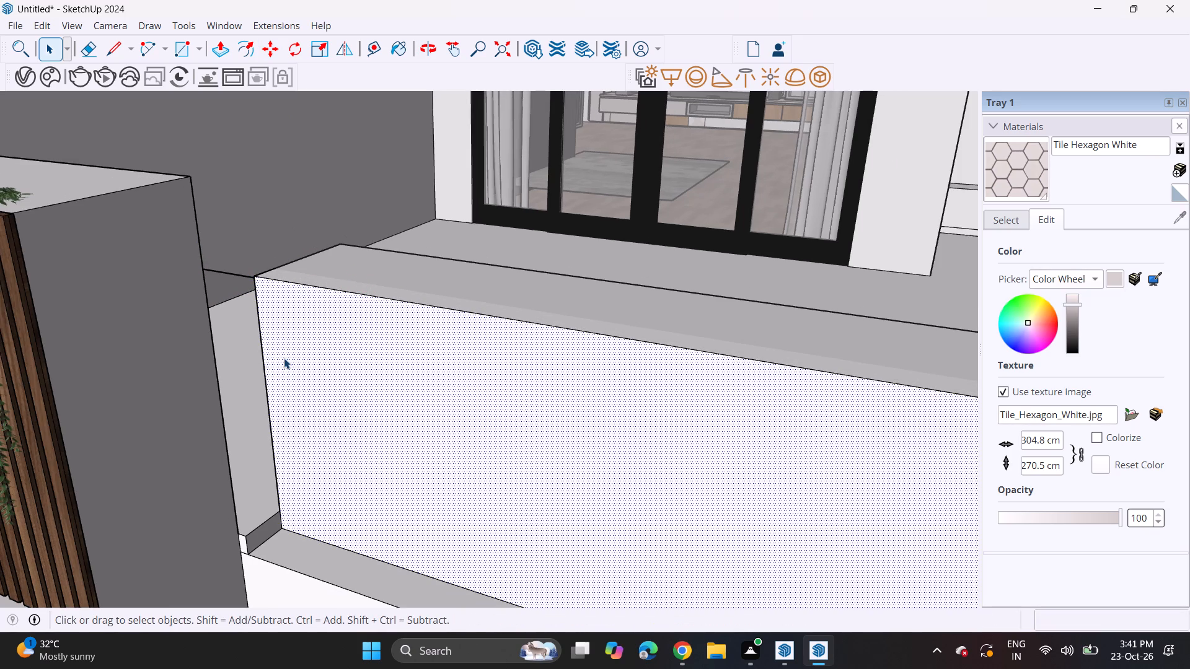
{"action": "scroll", "coordinate": [284, 358], "scroll_direction": "down", "scroll_amount": 13}
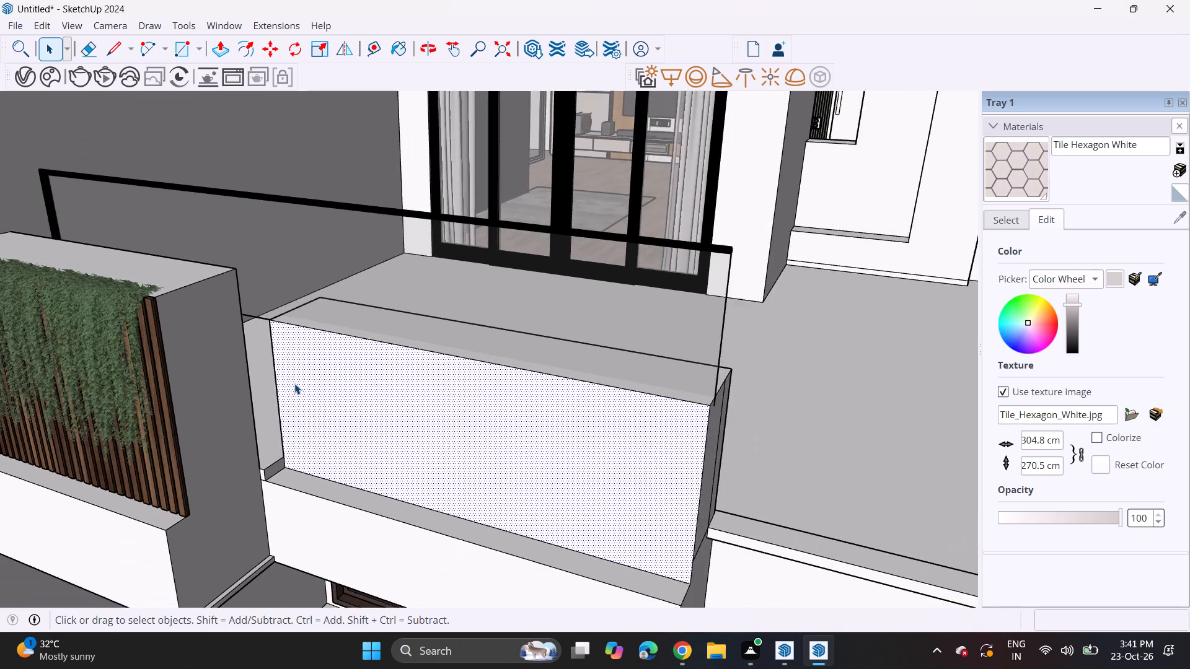
{"action": "scroll", "coordinate": [294, 383], "scroll_direction": "down", "scroll_amount": 6}
{"action": "middle_click_drag", "start_coordinate": [302, 395], "coordinate": [461, 302]}
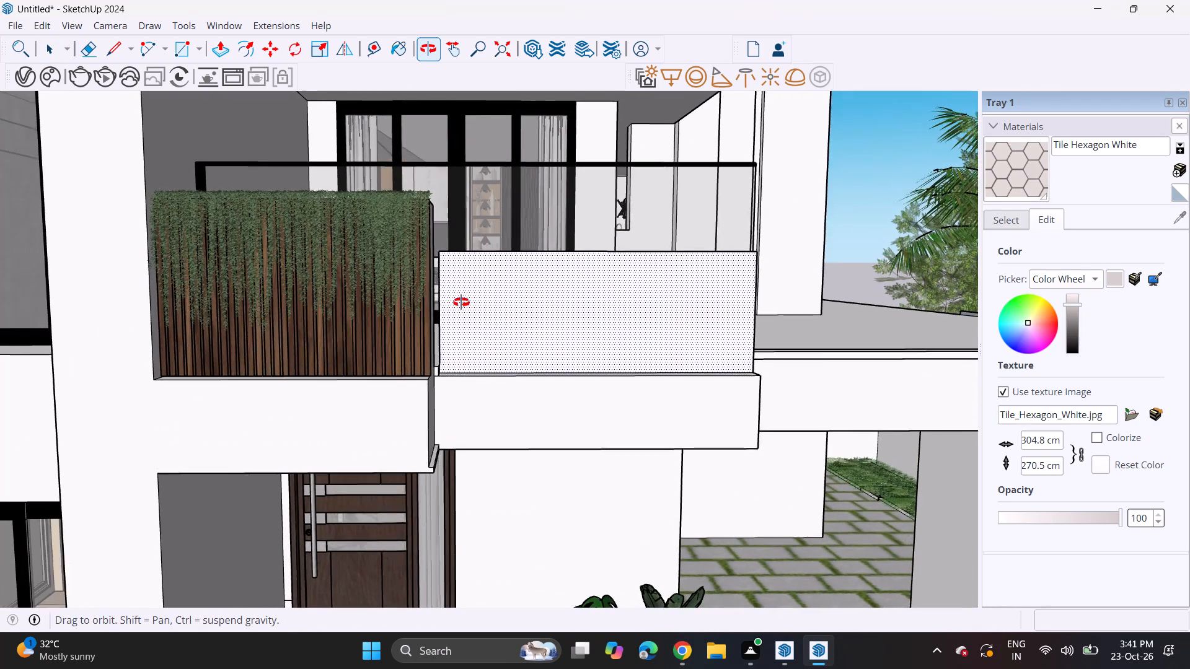
{"action": "middle_click_drag", "start_coordinate": [461, 302], "coordinate": [462, 301]}
{"action": "scroll", "coordinate": [462, 300], "scroll_direction": "down", "scroll_amount": 17}
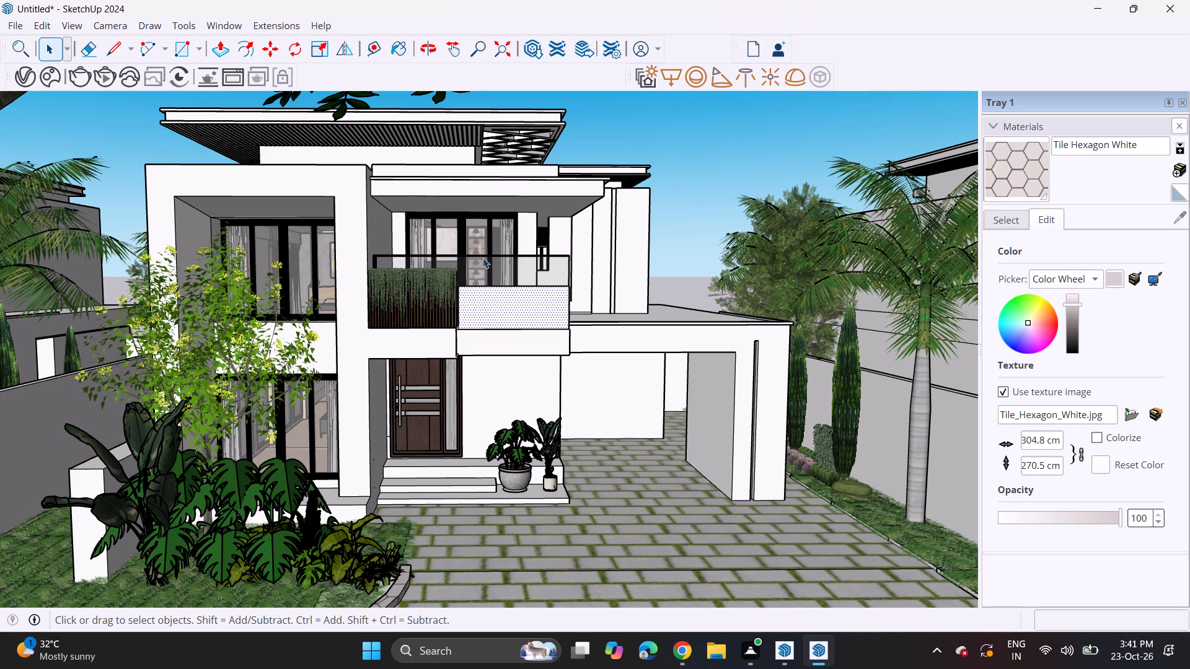
{"action": "middle_click_drag", "start_coordinate": [586, 271], "coordinate": [576, 270]}
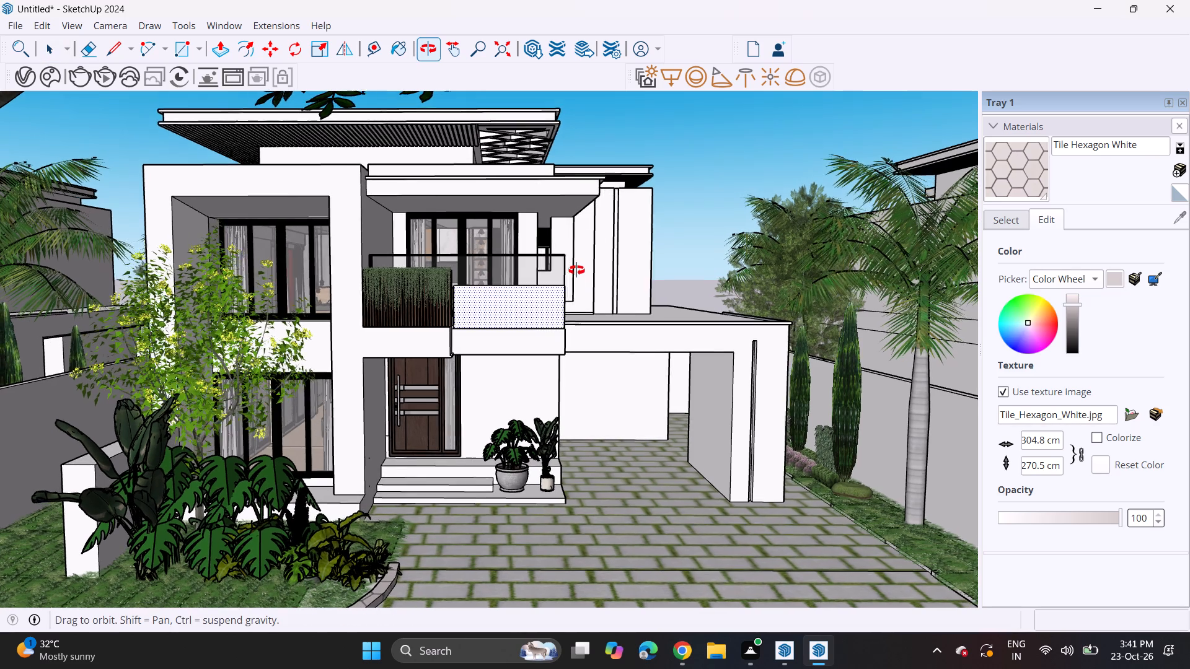
{"action": "middle_click_drag", "start_coordinate": [576, 270], "coordinate": [508, 325]}
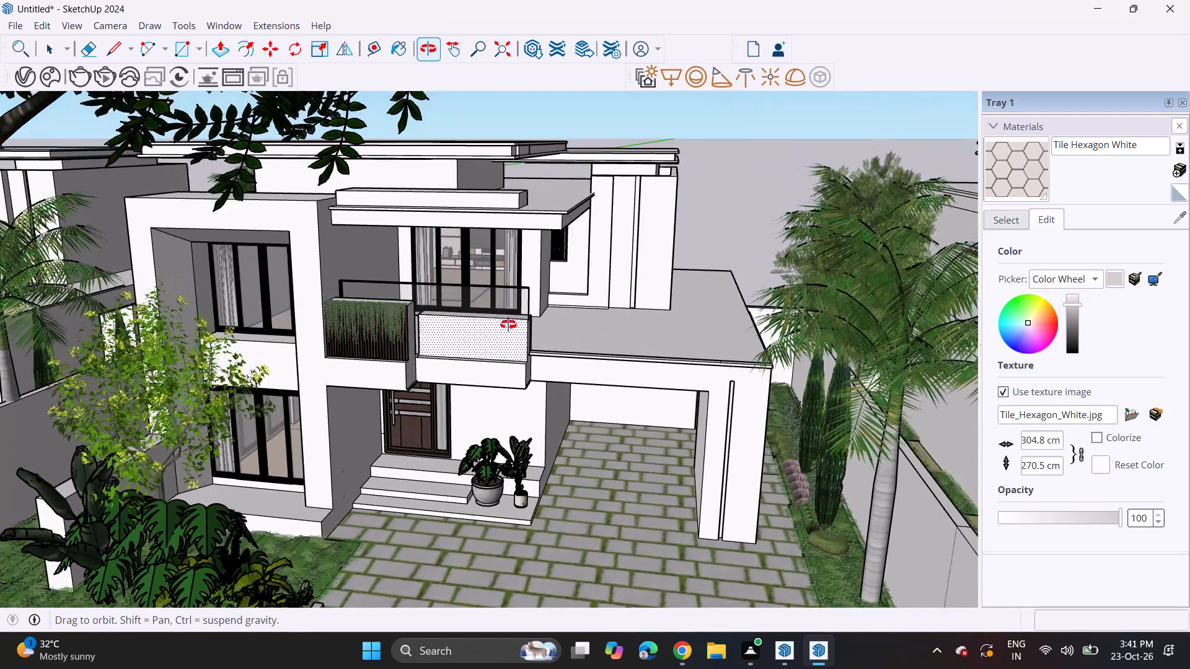
{"action": "middle_click_drag", "start_coordinate": [508, 325], "coordinate": [572, 277]}
{"action": "scroll", "coordinate": [570, 278], "scroll_direction": "down", "scroll_amount": 4}
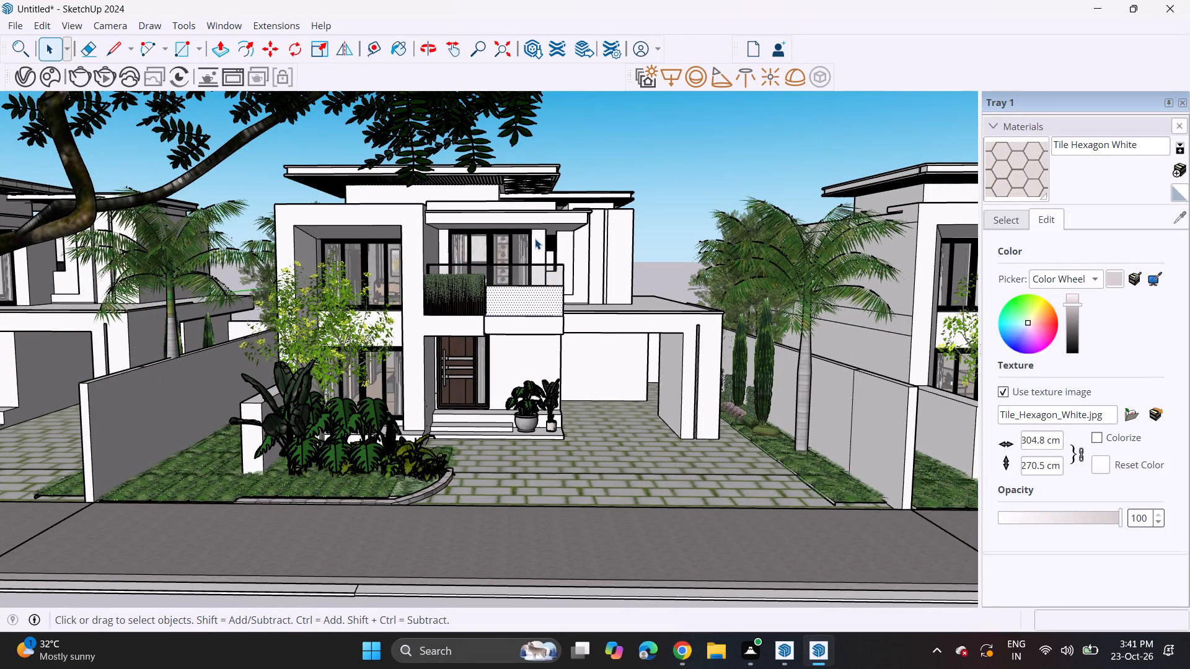
Paint the outermost slat beneath the upper roof overhang with Wood Veneer 01 from the Wood materials.
{"action": "left_click", "coordinate": [1015, 216]}
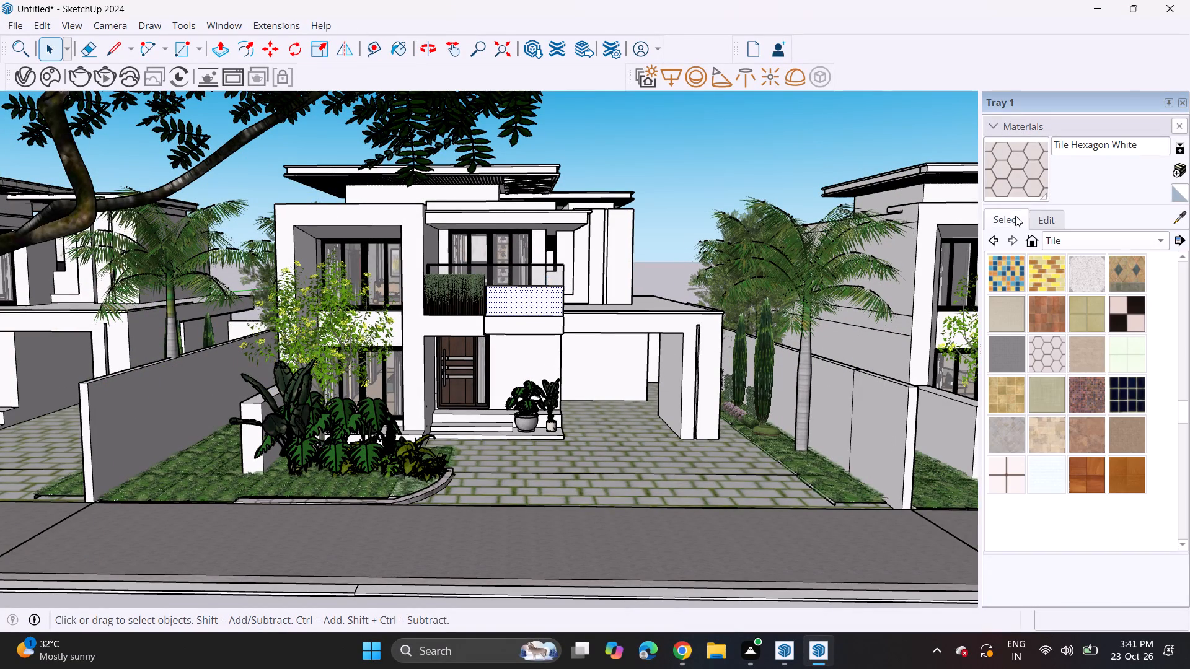
{"action": "left_click", "coordinate": [1080, 243]}
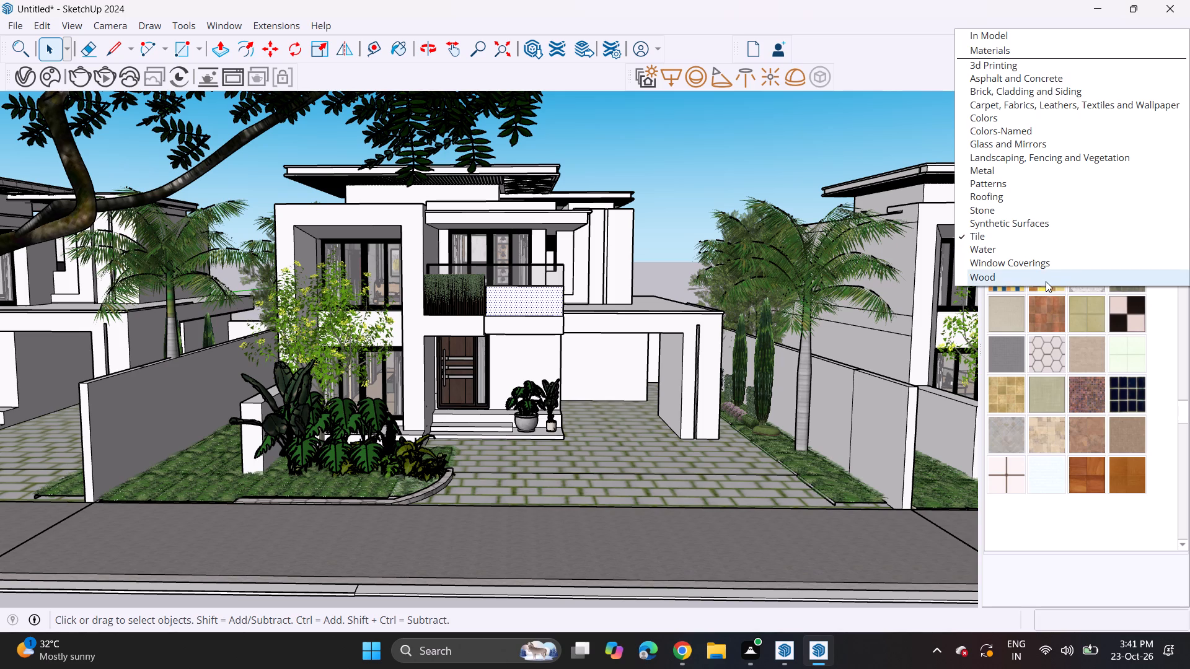
{"action": "left_click", "coordinate": [1046, 281]}
{"action": "left_click", "coordinate": [1094, 345]}
{"action": "scroll", "coordinate": [281, 177], "scroll_direction": "up", "scroll_amount": 6}
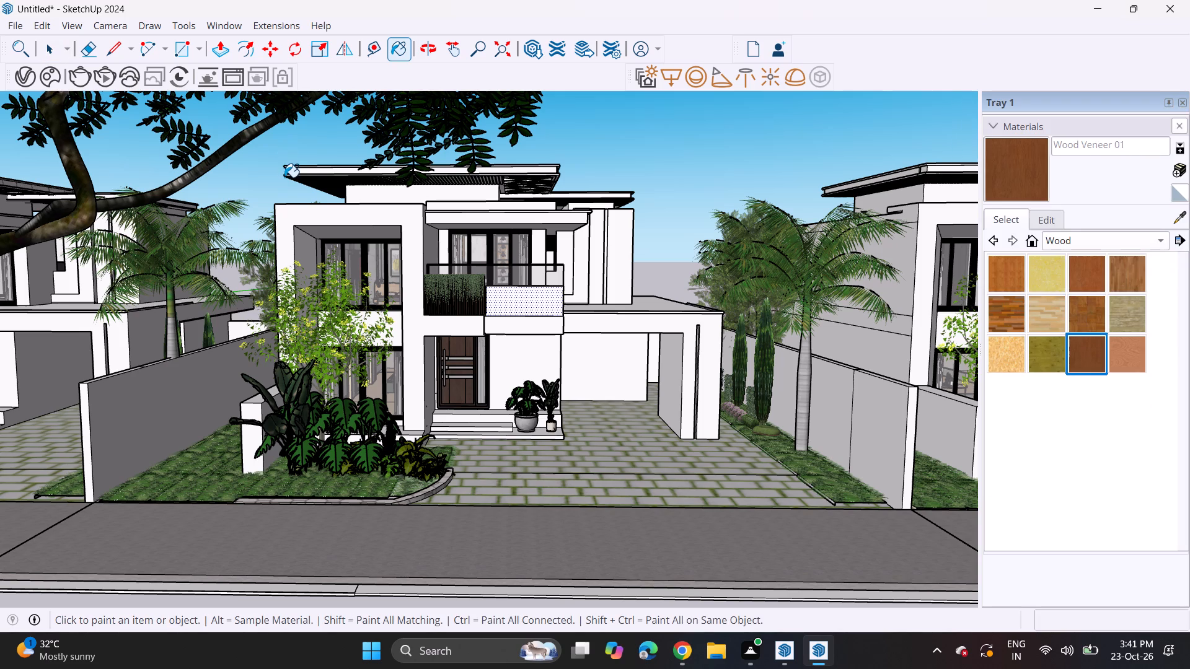
{"action": "scroll", "coordinate": [294, 176], "scroll_direction": "up", "scroll_amount": 12}
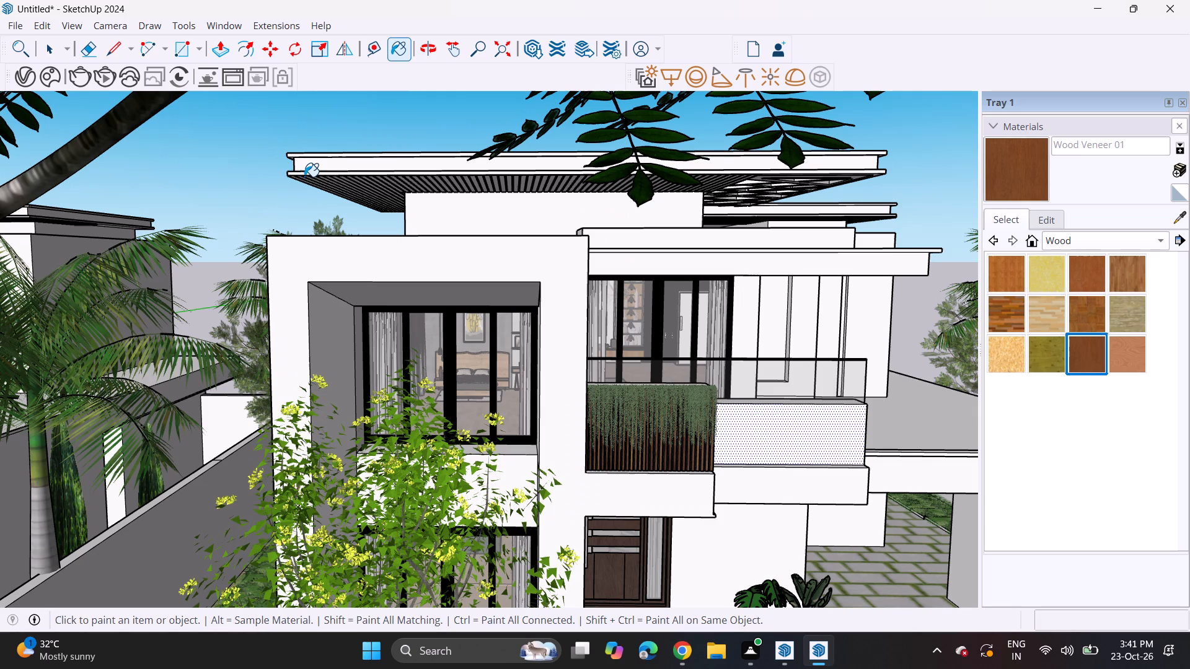
{"action": "scroll", "coordinate": [307, 177], "scroll_direction": "up", "scroll_amount": 13}
{"action": "scroll", "coordinate": [312, 181], "scroll_direction": "up", "scroll_amount": 8}
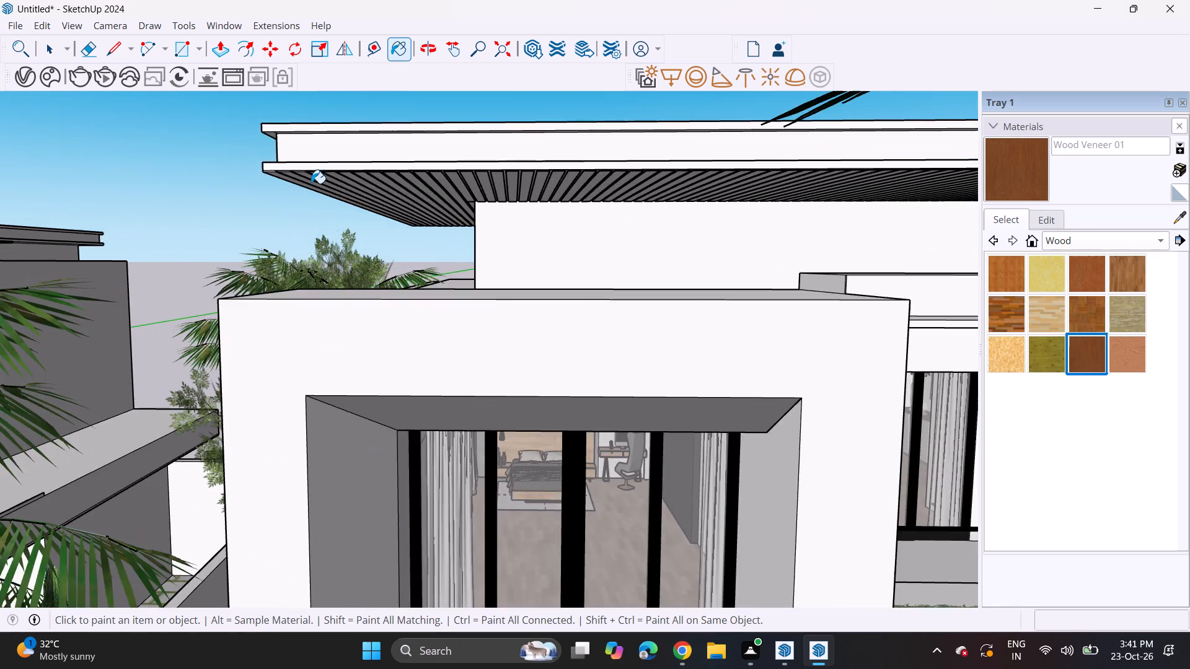
{"action": "scroll", "coordinate": [311, 183], "scroll_direction": "up", "scroll_amount": 13}
{"action": "left_click", "coordinate": [233, 165]}
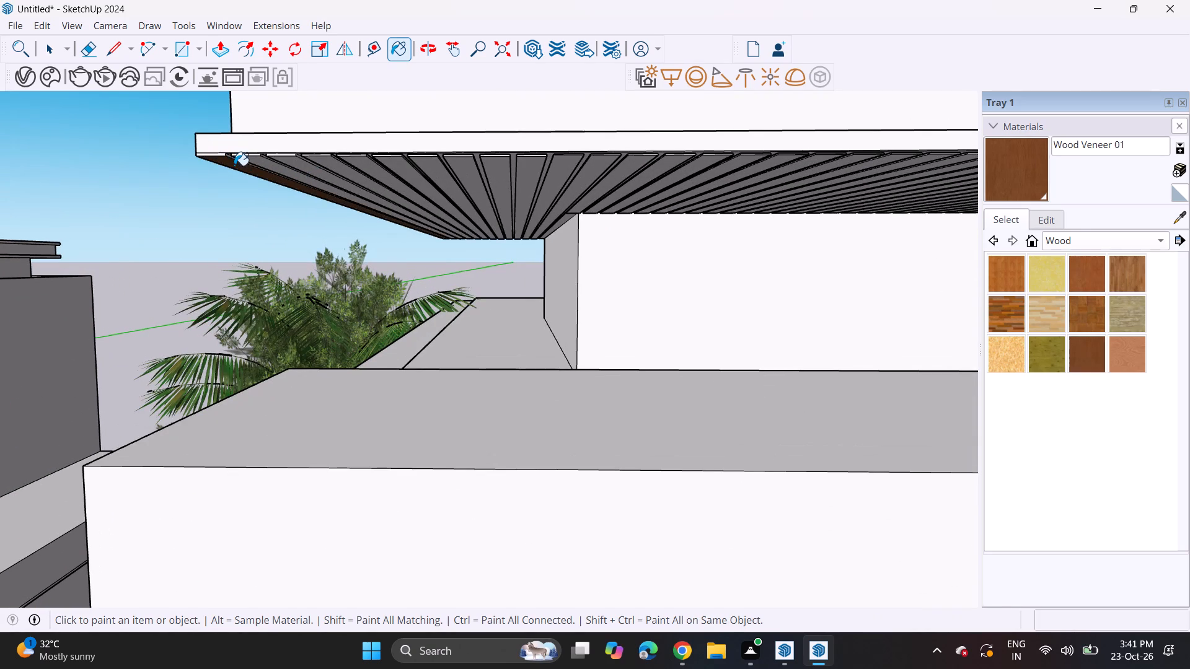
Paint the slats just inward of the outermost slat beneath the upper roof overhang with Wood Veneer 01, leaving the gaps unpainted.
{"action": "left_click", "coordinate": [261, 161]}
{"action": "left_click", "coordinate": [302, 163]}
{"action": "middle_click_drag", "start_coordinate": [392, 204], "coordinate": [389, 168]}
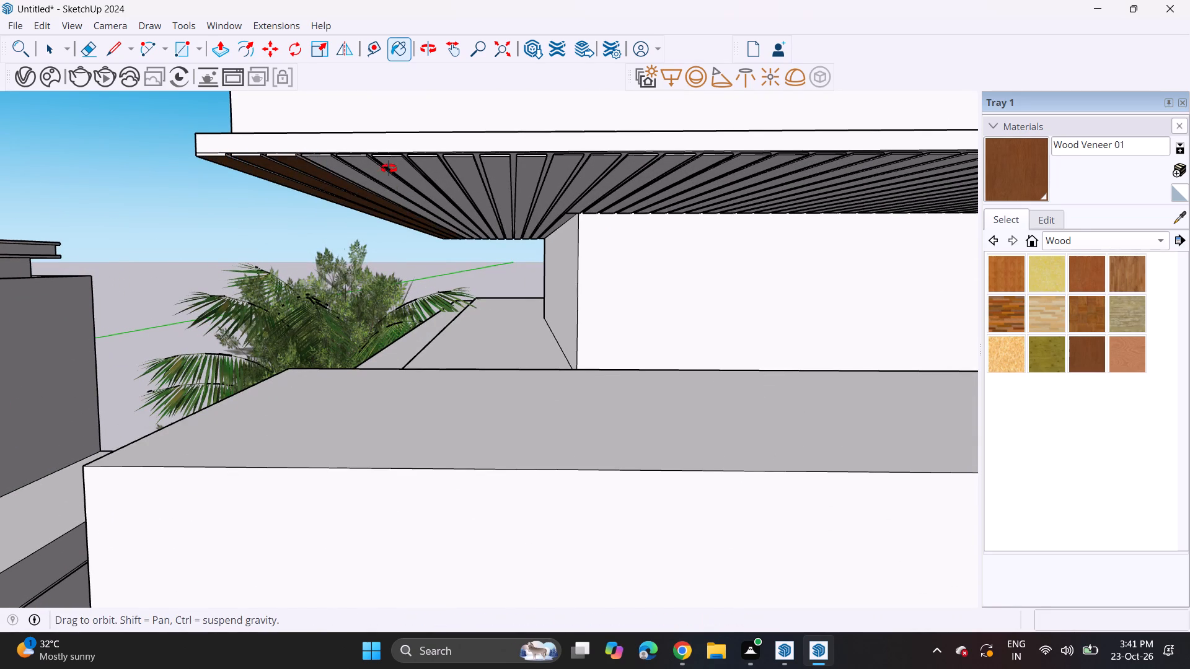
{"action": "middle_click_drag", "start_coordinate": [389, 168], "coordinate": [389, 147]}
{"action": "middle_click_drag", "start_coordinate": [390, 168], "coordinate": [288, 295], "text": "shift"}
{"action": "scroll", "coordinate": [293, 291], "scroll_direction": "up", "scroll_amount": 1, "text": "shift"}
{"action": "middle_click_drag", "start_coordinate": [306, 271], "coordinate": [308, 217]}
{"action": "left_click", "coordinate": [234, 243]}
{"action": "left_click", "coordinate": [278, 243]}
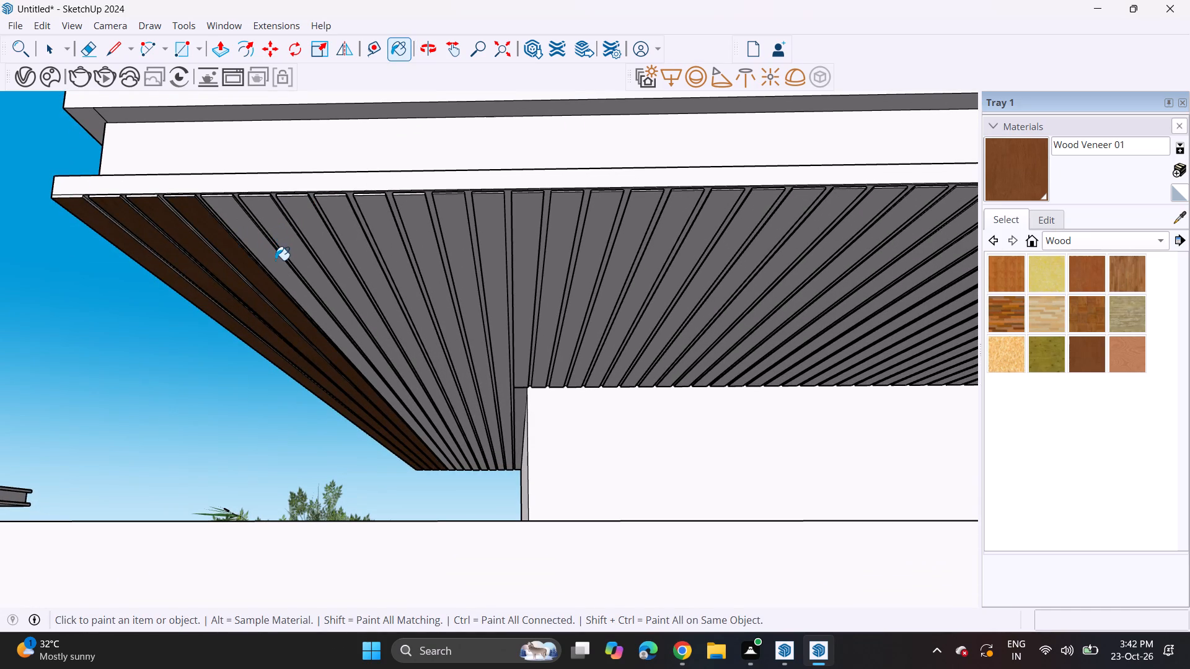
Apply Wood Veneer 01 to each following soffit slat, up to the corner of the recessed wall below.
{"action": "left_click", "coordinate": [276, 260]}
{"action": "left_click", "coordinate": [293, 255]}
{"action": "left_click", "coordinate": [321, 250]}
{"action": "left_click", "coordinate": [353, 247]}
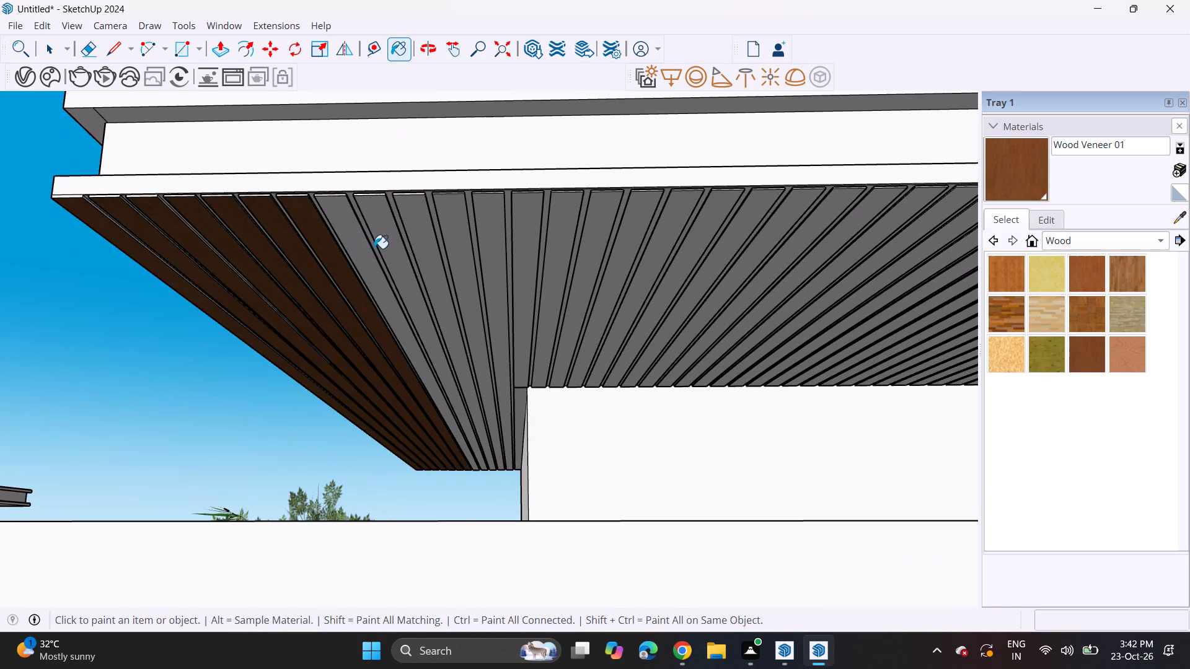
{"action": "left_click", "coordinate": [389, 245]}
{"action": "left_click", "coordinate": [425, 247]}
{"action": "left_click", "coordinate": [456, 248]}
{"action": "left_click", "coordinate": [485, 250]}
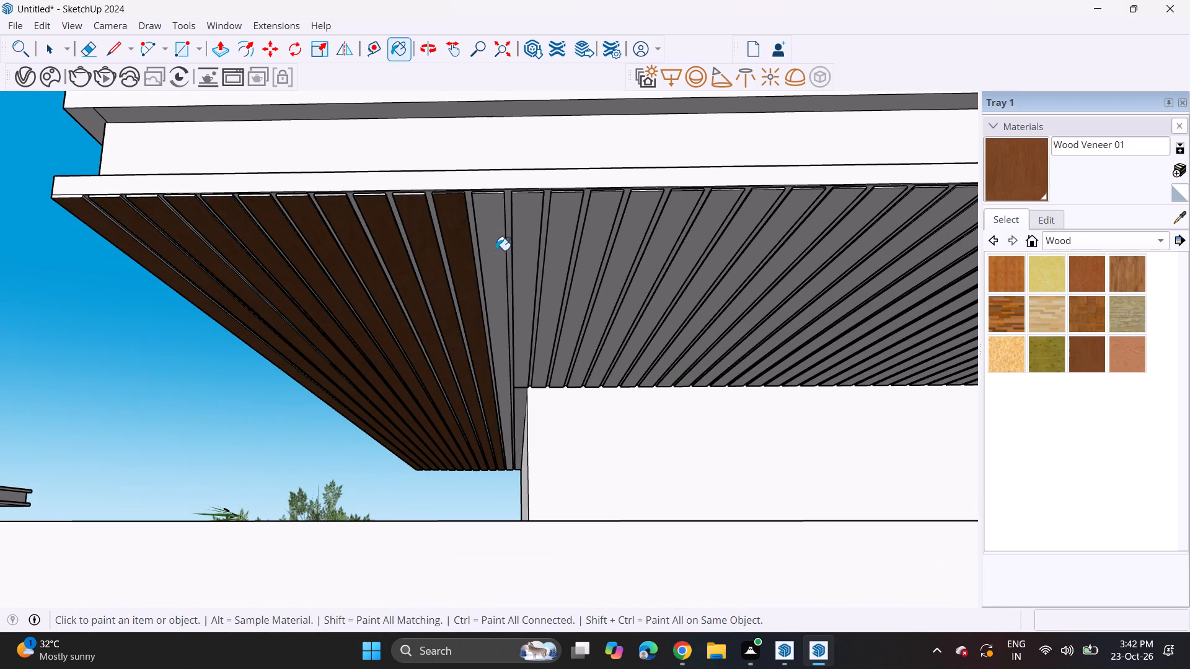
{"action": "left_click", "coordinate": [519, 250]}
Paint the soffit slats just past the recessed wall's corner, one by one, with Wood Veneer 01.
{"action": "left_click_drag", "start_coordinate": [546, 250], "coordinate": [552, 253]}
{"action": "left_click", "coordinate": [582, 250]}
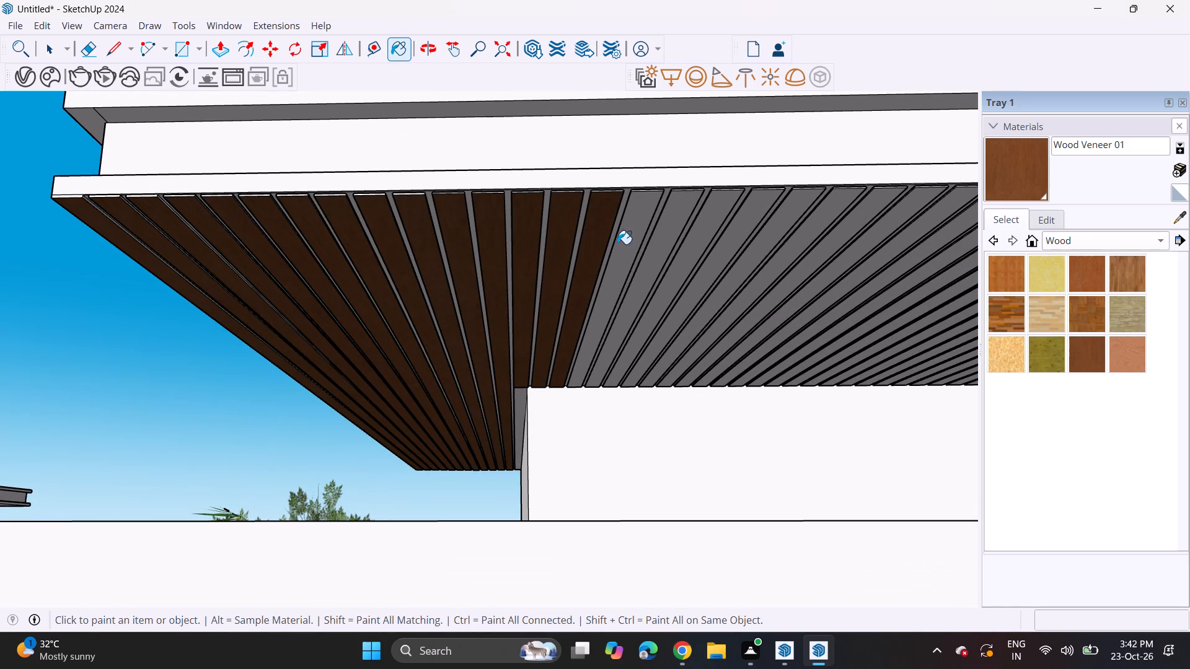
{"action": "left_click", "coordinate": [617, 244]}
{"action": "left_click", "coordinate": [663, 235]}
{"action": "left_click_drag", "start_coordinate": [707, 228], "coordinate": [713, 227]}
{"action": "left_click", "coordinate": [746, 223]}
{"action": "left_click_drag", "start_coordinate": [785, 217], "coordinate": [795, 217]}
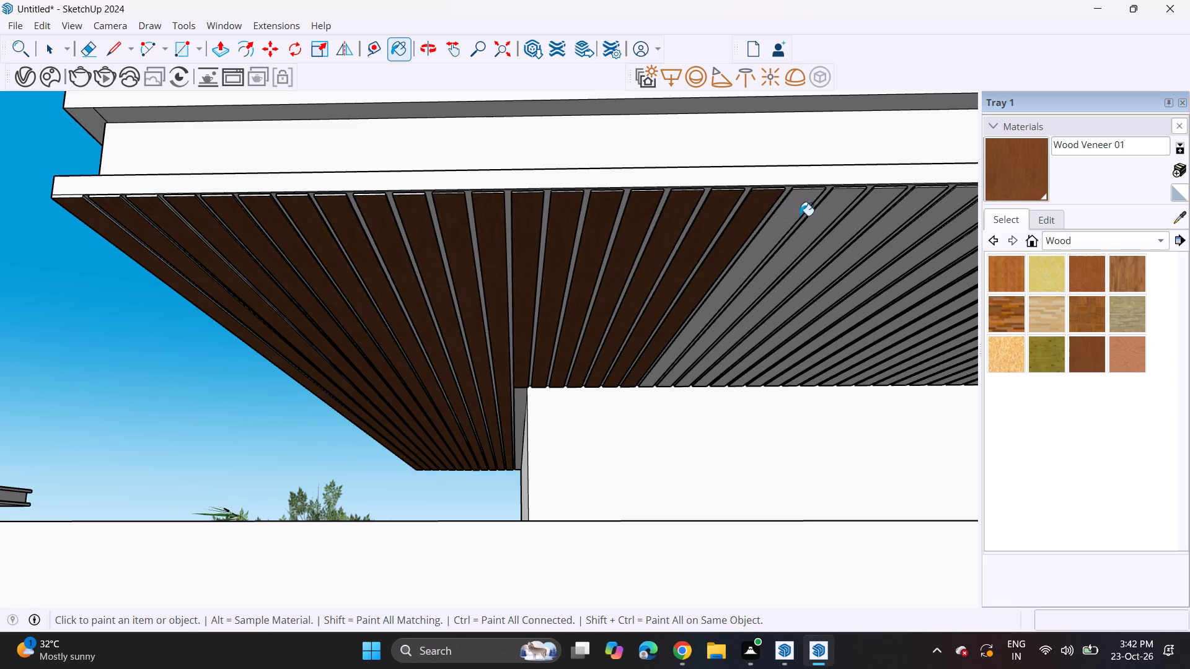
{"action": "left_click_drag", "start_coordinate": [828, 212], "coordinate": [839, 209]}
{"action": "left_click_drag", "start_coordinate": [857, 211], "coordinate": [865, 210]}
{"action": "left_click_drag", "start_coordinate": [889, 210], "coordinate": [906, 210]}
{"action": "left_click_drag", "start_coordinate": [928, 211], "coordinate": [943, 212]}
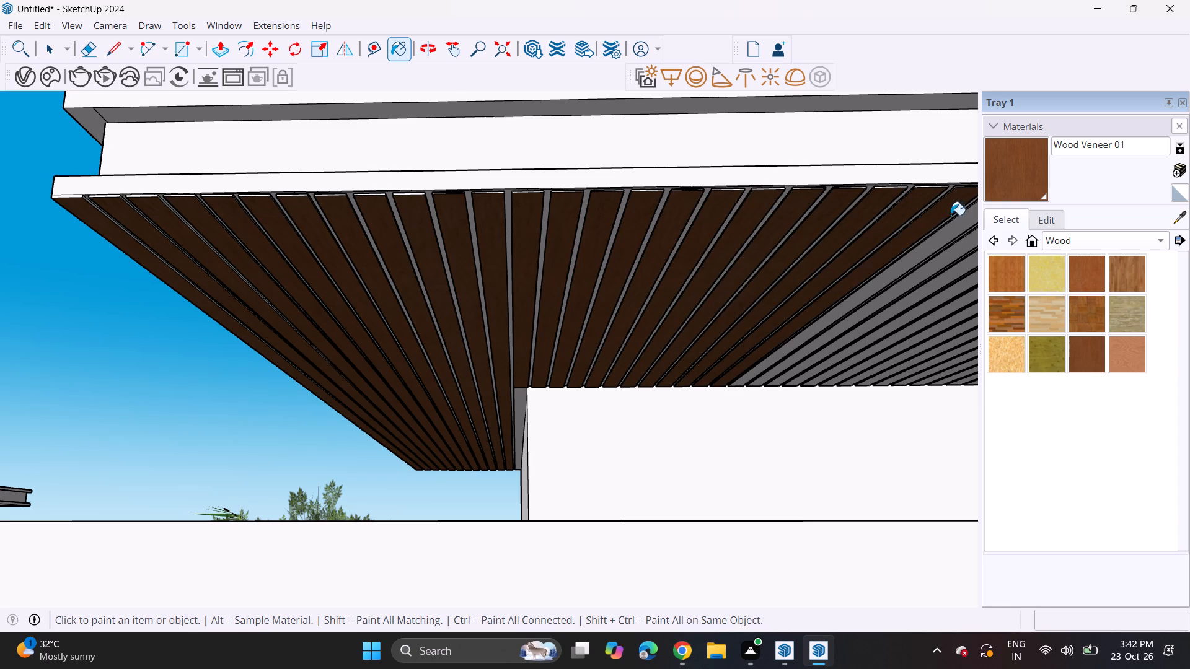
Continue the Wood Veneer 01 finish slat by slat through the first part of the soffit's middle stretch.
{"action": "scroll", "coordinate": [906, 236], "scroll_direction": "up", "scroll_amount": 1}
{"action": "middle_click_drag", "start_coordinate": [902, 236], "coordinate": [352, 230]}
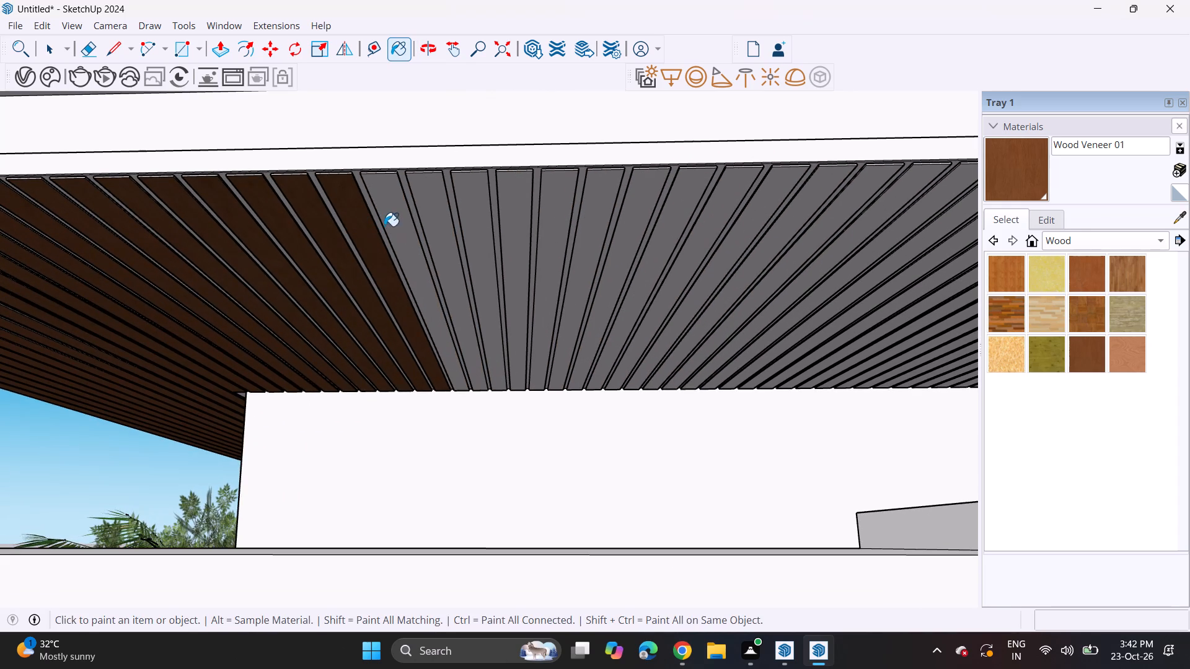
{"action": "left_click", "coordinate": [391, 224]}
{"action": "left_click_drag", "start_coordinate": [443, 228], "coordinate": [448, 229]}
{"action": "left_click_drag", "start_coordinate": [480, 236], "coordinate": [485, 238]}
{"action": "left_click_drag", "start_coordinate": [508, 242], "coordinate": [515, 242]}
{"action": "left_click_drag", "start_coordinate": [542, 239], "coordinate": [549, 239]}
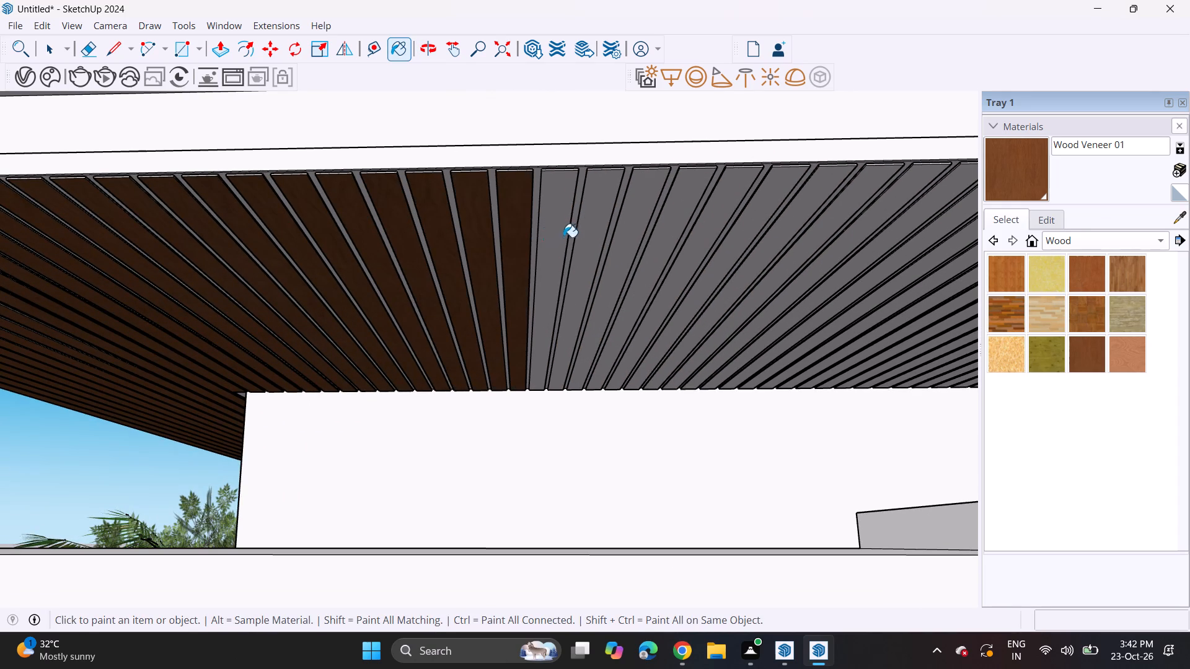
{"action": "left_click_drag", "start_coordinate": [582, 235], "coordinate": [589, 234]}
{"action": "left_click_drag", "start_coordinate": [624, 227], "coordinate": [632, 225]}
{"action": "left_click_drag", "start_coordinate": [670, 218], "coordinate": [685, 214]}
{"action": "left_click_drag", "start_coordinate": [710, 212], "coordinate": [720, 211]}
{"action": "left_click_drag", "start_coordinate": [754, 203], "coordinate": [759, 202]}
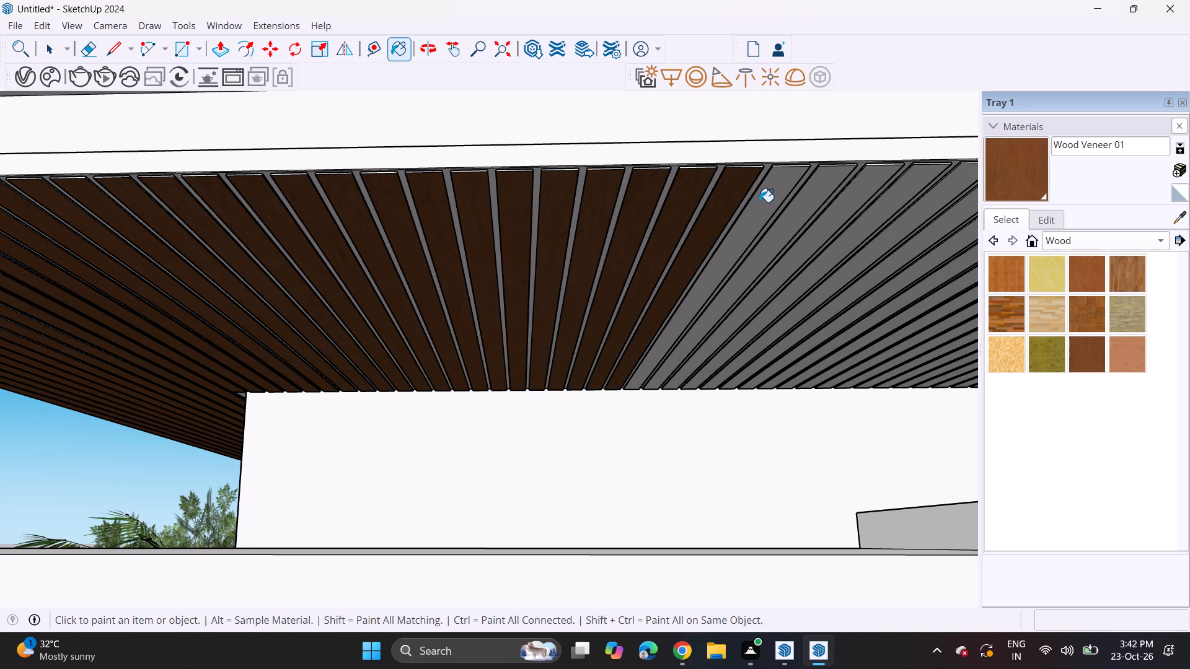
{"action": "left_click_drag", "start_coordinate": [759, 202], "coordinate": [764, 200]}
{"action": "left_click_drag", "start_coordinate": [800, 194], "coordinate": [810, 194]}
{"action": "left_click_drag", "start_coordinate": [843, 194], "coordinate": [857, 192]}
{"action": "left_click_drag", "start_coordinate": [884, 188], "coordinate": [900, 186]}
Paint the next few slats in the soffit's middle stretch with Wood Veneer 01, excluding the gaps between them.
{"action": "middle_click_drag", "start_coordinate": [872, 190], "coordinate": [268, 171], "text": "shift"}
{"action": "left_click", "coordinate": [358, 202]}
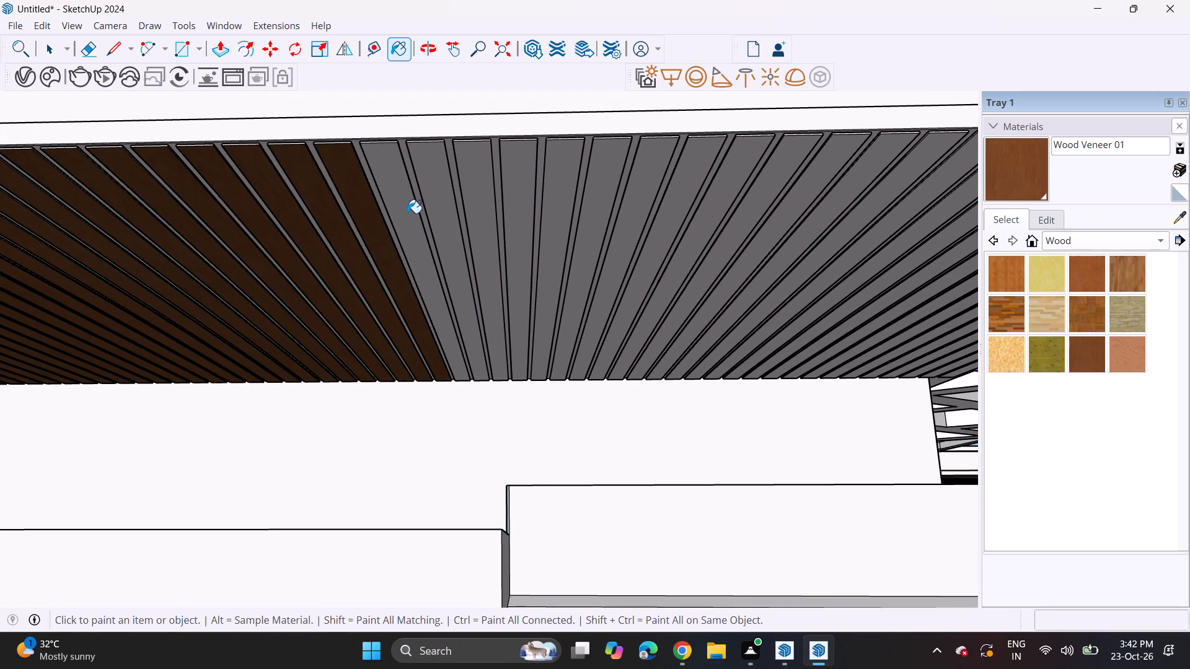
{"action": "left_click_drag", "start_coordinate": [413, 216], "coordinate": [421, 217]}
{"action": "left_click", "coordinate": [415, 239]}
{"action": "left_click", "coordinate": [438, 235]}
{"action": "left_click", "coordinate": [480, 230]}
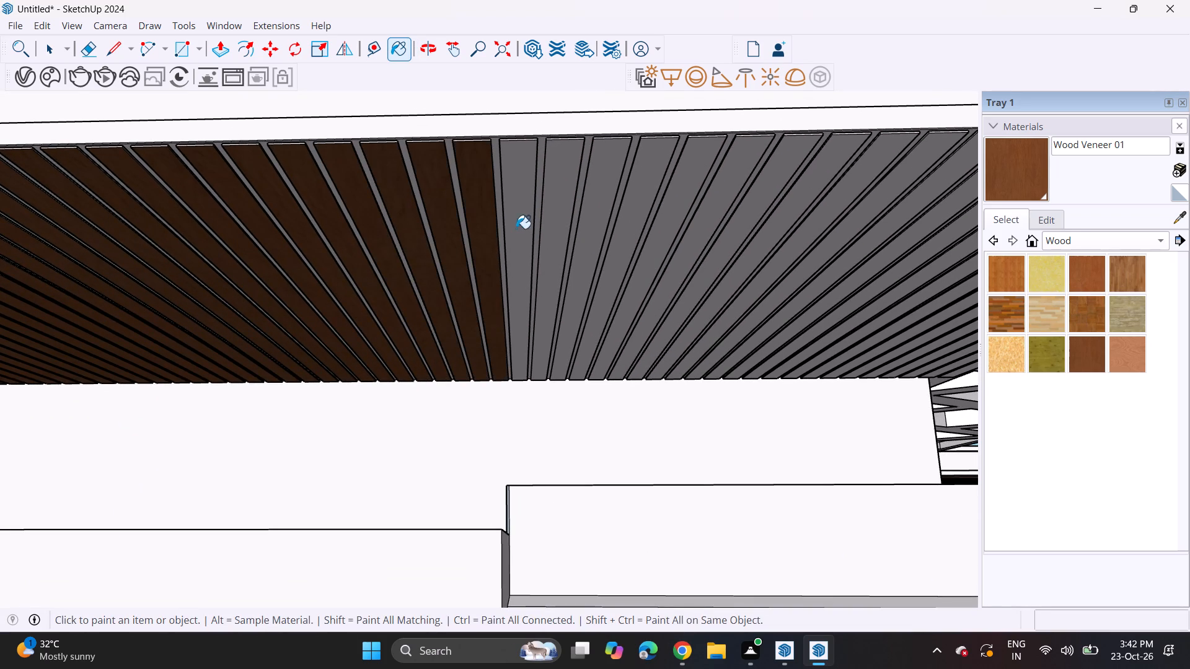
{"action": "left_click_drag", "start_coordinate": [518, 229], "coordinate": [526, 225]}
{"action": "left_click_drag", "start_coordinate": [552, 221], "coordinate": [562, 221]}
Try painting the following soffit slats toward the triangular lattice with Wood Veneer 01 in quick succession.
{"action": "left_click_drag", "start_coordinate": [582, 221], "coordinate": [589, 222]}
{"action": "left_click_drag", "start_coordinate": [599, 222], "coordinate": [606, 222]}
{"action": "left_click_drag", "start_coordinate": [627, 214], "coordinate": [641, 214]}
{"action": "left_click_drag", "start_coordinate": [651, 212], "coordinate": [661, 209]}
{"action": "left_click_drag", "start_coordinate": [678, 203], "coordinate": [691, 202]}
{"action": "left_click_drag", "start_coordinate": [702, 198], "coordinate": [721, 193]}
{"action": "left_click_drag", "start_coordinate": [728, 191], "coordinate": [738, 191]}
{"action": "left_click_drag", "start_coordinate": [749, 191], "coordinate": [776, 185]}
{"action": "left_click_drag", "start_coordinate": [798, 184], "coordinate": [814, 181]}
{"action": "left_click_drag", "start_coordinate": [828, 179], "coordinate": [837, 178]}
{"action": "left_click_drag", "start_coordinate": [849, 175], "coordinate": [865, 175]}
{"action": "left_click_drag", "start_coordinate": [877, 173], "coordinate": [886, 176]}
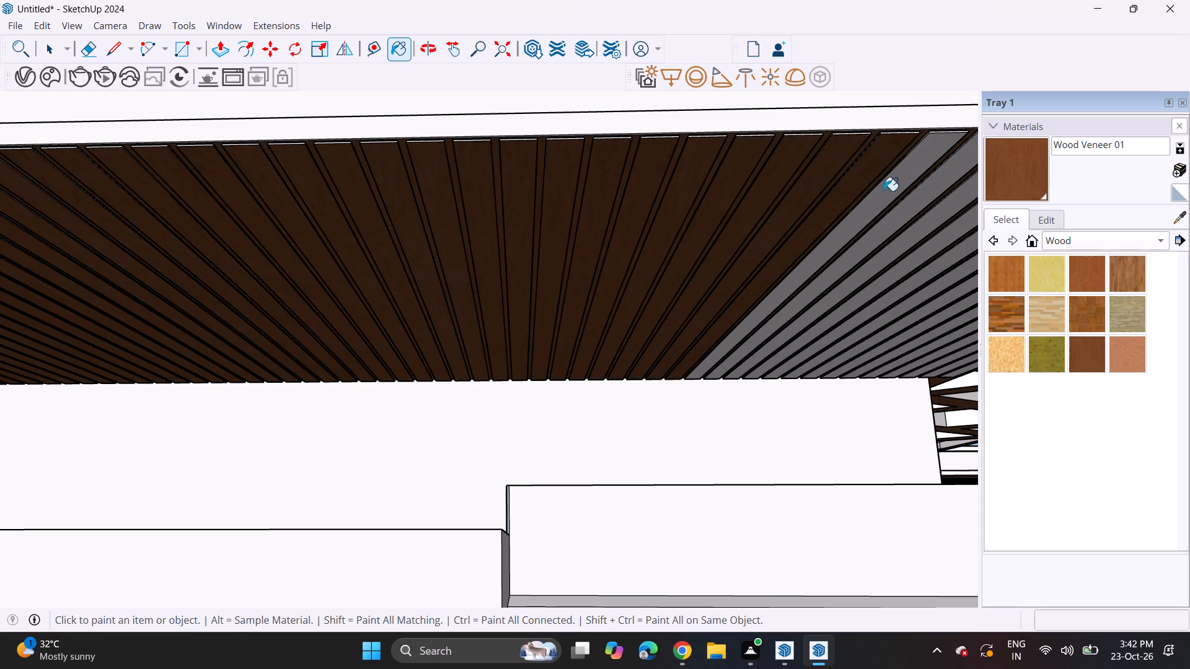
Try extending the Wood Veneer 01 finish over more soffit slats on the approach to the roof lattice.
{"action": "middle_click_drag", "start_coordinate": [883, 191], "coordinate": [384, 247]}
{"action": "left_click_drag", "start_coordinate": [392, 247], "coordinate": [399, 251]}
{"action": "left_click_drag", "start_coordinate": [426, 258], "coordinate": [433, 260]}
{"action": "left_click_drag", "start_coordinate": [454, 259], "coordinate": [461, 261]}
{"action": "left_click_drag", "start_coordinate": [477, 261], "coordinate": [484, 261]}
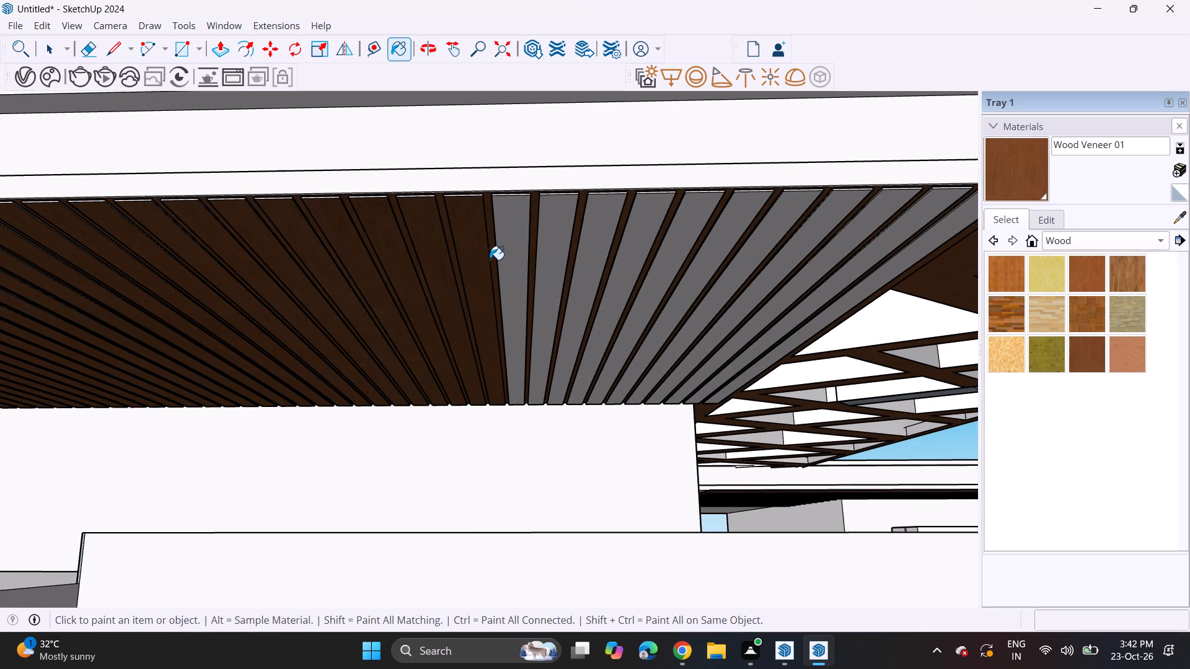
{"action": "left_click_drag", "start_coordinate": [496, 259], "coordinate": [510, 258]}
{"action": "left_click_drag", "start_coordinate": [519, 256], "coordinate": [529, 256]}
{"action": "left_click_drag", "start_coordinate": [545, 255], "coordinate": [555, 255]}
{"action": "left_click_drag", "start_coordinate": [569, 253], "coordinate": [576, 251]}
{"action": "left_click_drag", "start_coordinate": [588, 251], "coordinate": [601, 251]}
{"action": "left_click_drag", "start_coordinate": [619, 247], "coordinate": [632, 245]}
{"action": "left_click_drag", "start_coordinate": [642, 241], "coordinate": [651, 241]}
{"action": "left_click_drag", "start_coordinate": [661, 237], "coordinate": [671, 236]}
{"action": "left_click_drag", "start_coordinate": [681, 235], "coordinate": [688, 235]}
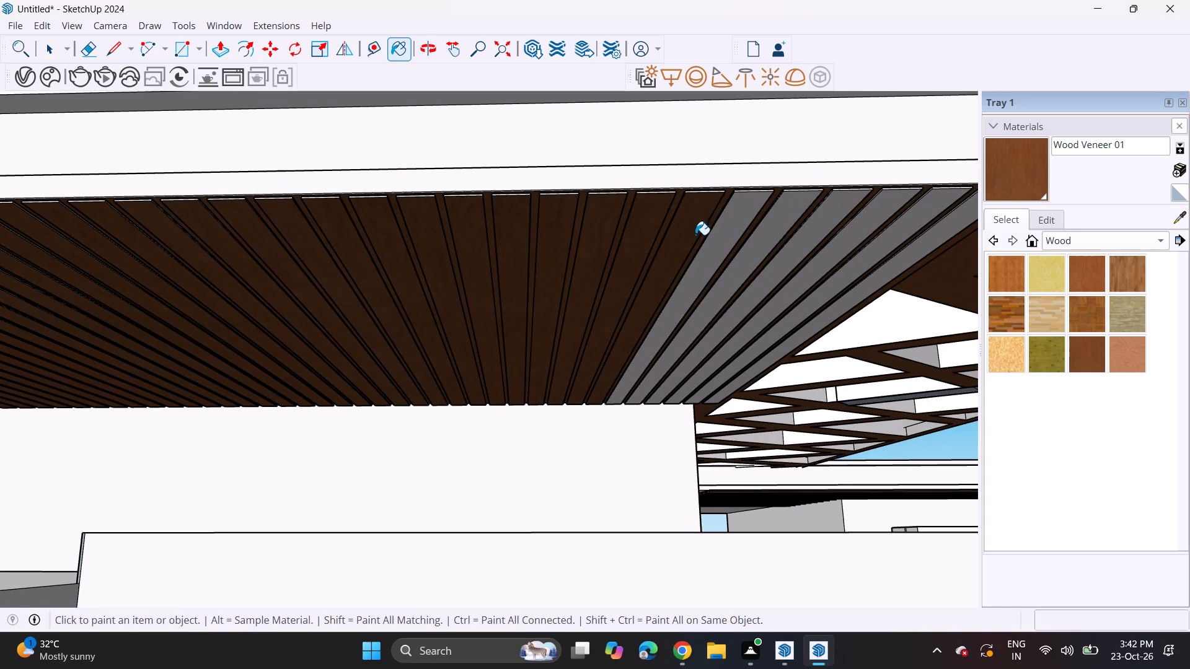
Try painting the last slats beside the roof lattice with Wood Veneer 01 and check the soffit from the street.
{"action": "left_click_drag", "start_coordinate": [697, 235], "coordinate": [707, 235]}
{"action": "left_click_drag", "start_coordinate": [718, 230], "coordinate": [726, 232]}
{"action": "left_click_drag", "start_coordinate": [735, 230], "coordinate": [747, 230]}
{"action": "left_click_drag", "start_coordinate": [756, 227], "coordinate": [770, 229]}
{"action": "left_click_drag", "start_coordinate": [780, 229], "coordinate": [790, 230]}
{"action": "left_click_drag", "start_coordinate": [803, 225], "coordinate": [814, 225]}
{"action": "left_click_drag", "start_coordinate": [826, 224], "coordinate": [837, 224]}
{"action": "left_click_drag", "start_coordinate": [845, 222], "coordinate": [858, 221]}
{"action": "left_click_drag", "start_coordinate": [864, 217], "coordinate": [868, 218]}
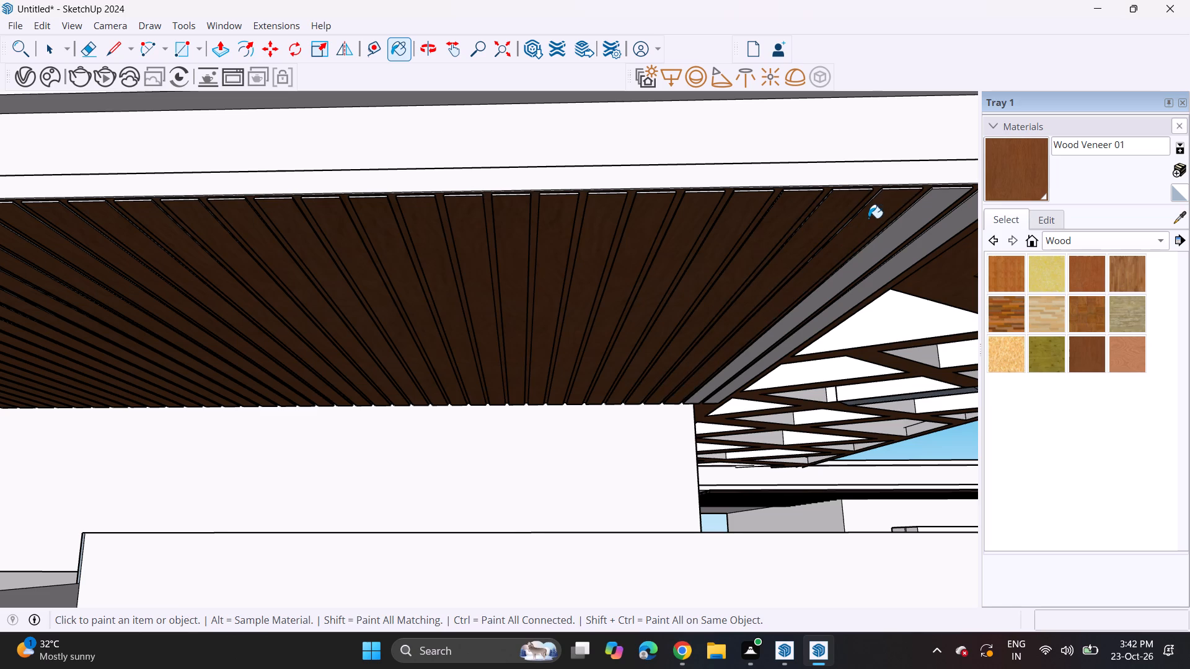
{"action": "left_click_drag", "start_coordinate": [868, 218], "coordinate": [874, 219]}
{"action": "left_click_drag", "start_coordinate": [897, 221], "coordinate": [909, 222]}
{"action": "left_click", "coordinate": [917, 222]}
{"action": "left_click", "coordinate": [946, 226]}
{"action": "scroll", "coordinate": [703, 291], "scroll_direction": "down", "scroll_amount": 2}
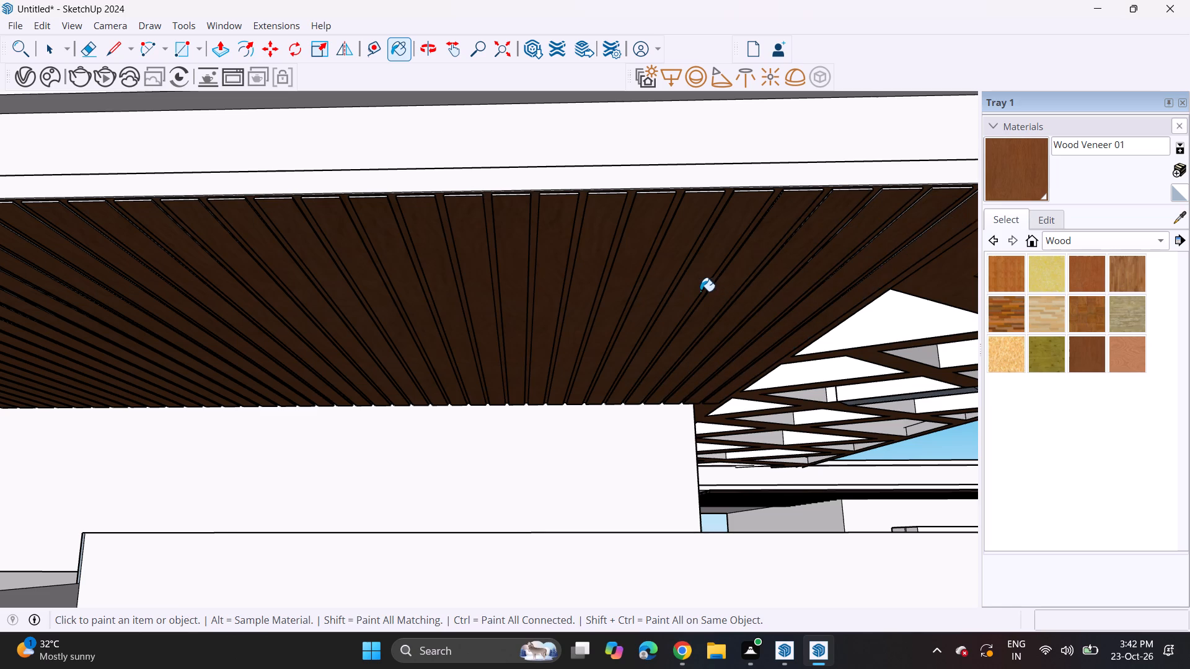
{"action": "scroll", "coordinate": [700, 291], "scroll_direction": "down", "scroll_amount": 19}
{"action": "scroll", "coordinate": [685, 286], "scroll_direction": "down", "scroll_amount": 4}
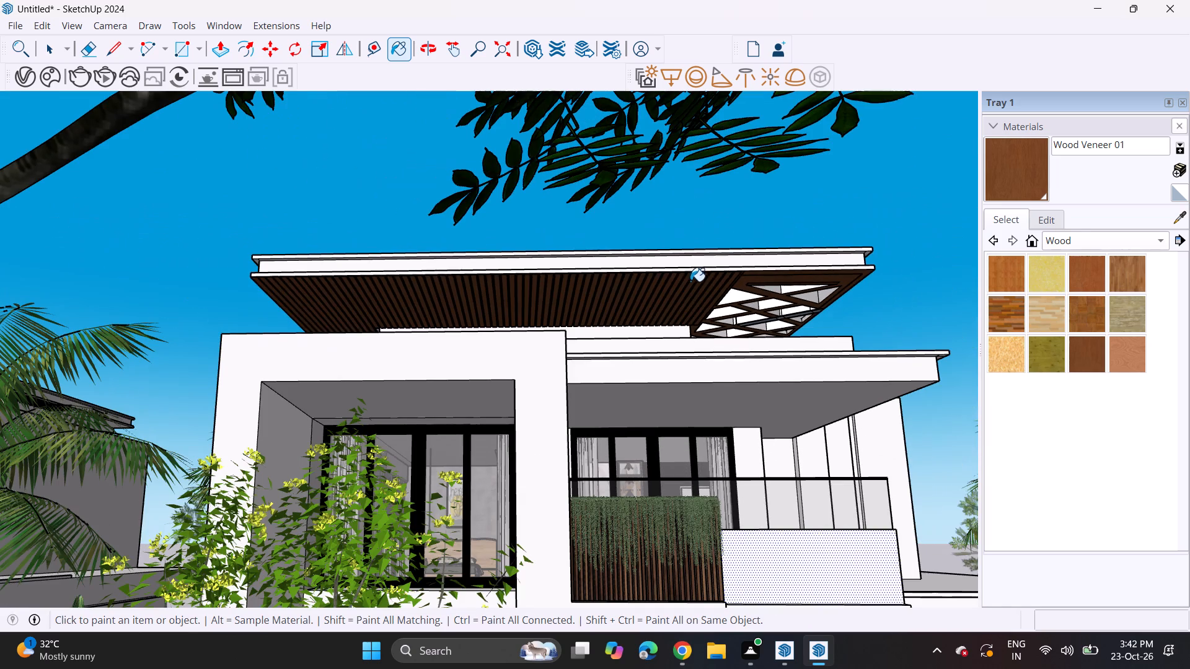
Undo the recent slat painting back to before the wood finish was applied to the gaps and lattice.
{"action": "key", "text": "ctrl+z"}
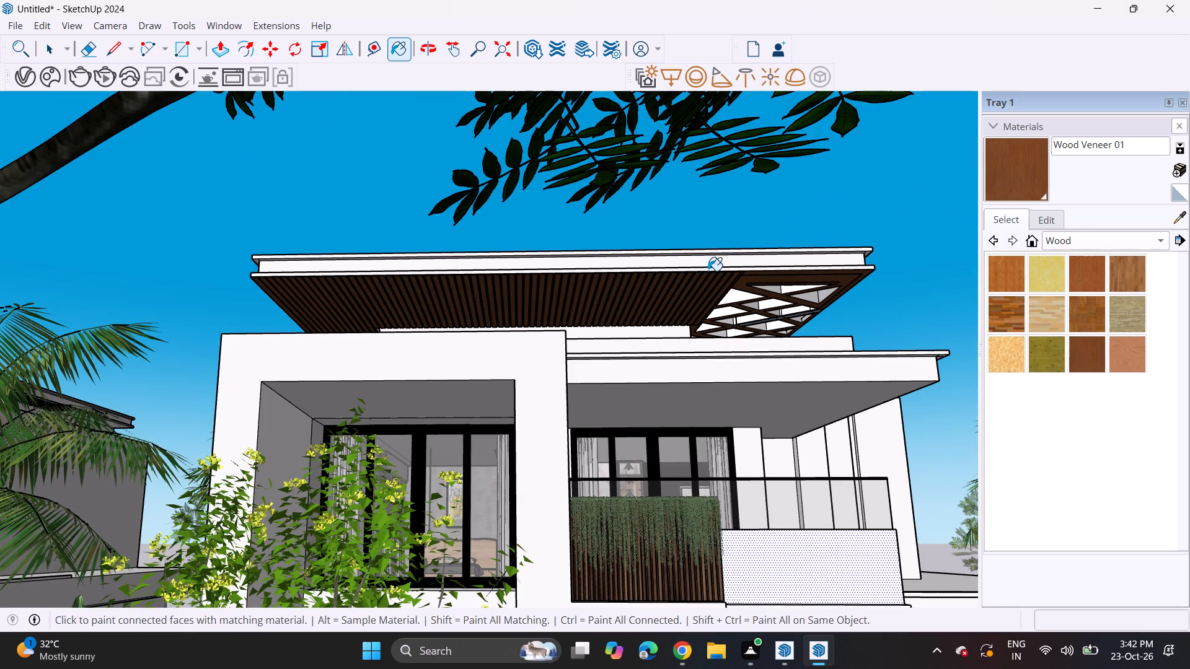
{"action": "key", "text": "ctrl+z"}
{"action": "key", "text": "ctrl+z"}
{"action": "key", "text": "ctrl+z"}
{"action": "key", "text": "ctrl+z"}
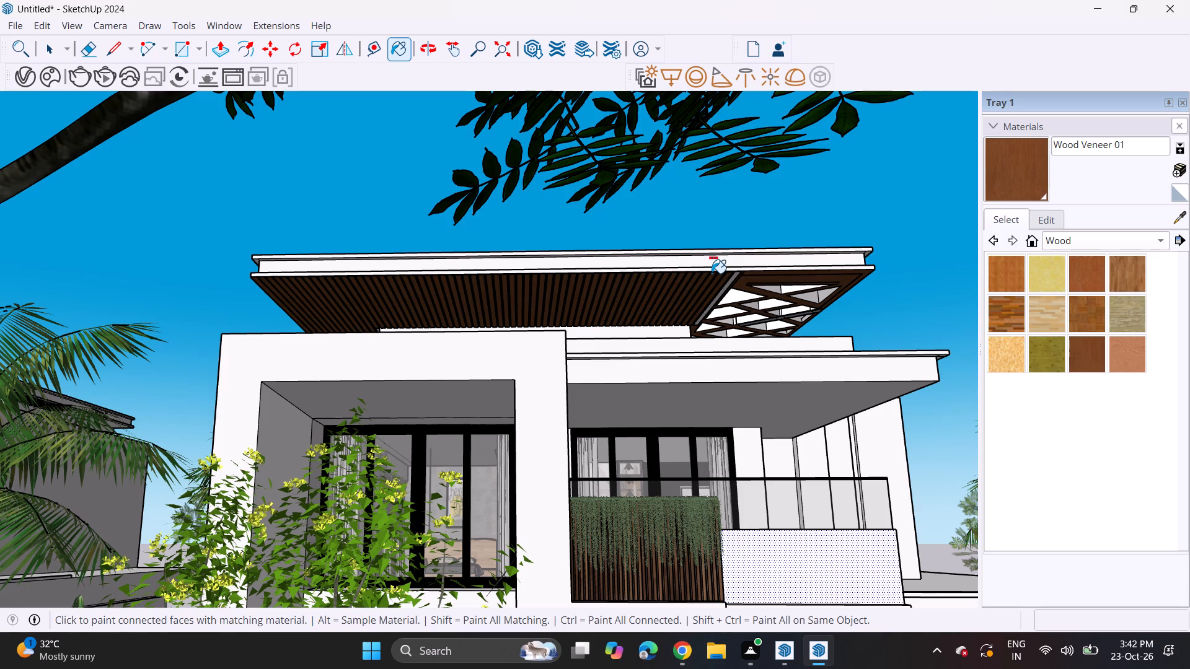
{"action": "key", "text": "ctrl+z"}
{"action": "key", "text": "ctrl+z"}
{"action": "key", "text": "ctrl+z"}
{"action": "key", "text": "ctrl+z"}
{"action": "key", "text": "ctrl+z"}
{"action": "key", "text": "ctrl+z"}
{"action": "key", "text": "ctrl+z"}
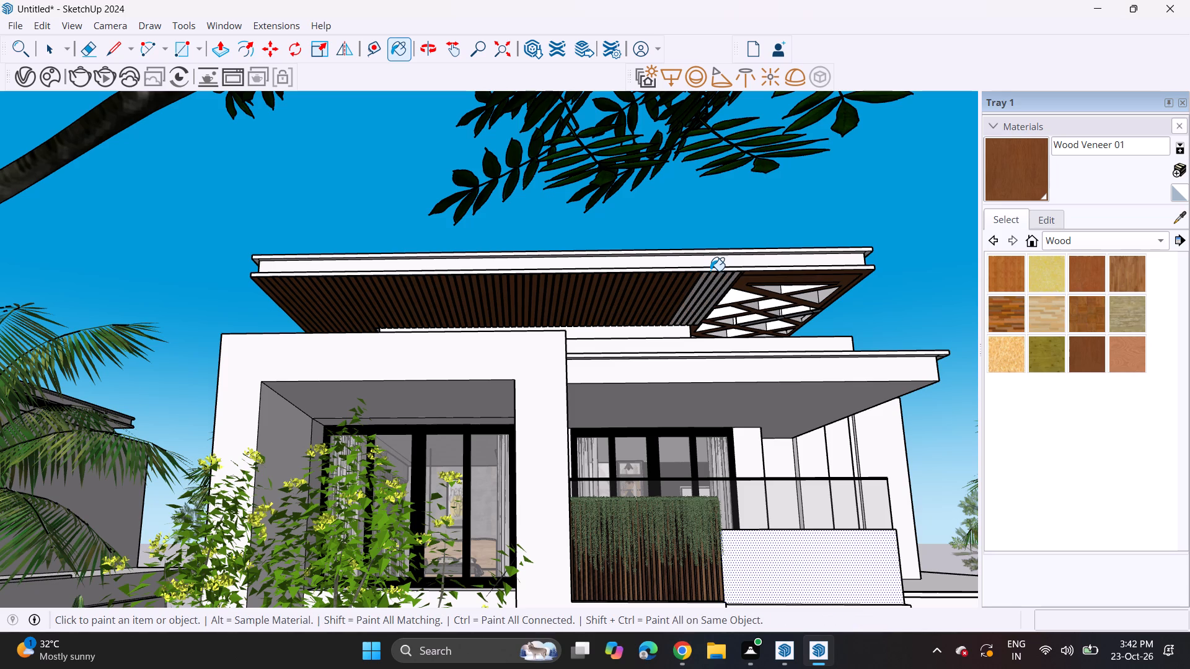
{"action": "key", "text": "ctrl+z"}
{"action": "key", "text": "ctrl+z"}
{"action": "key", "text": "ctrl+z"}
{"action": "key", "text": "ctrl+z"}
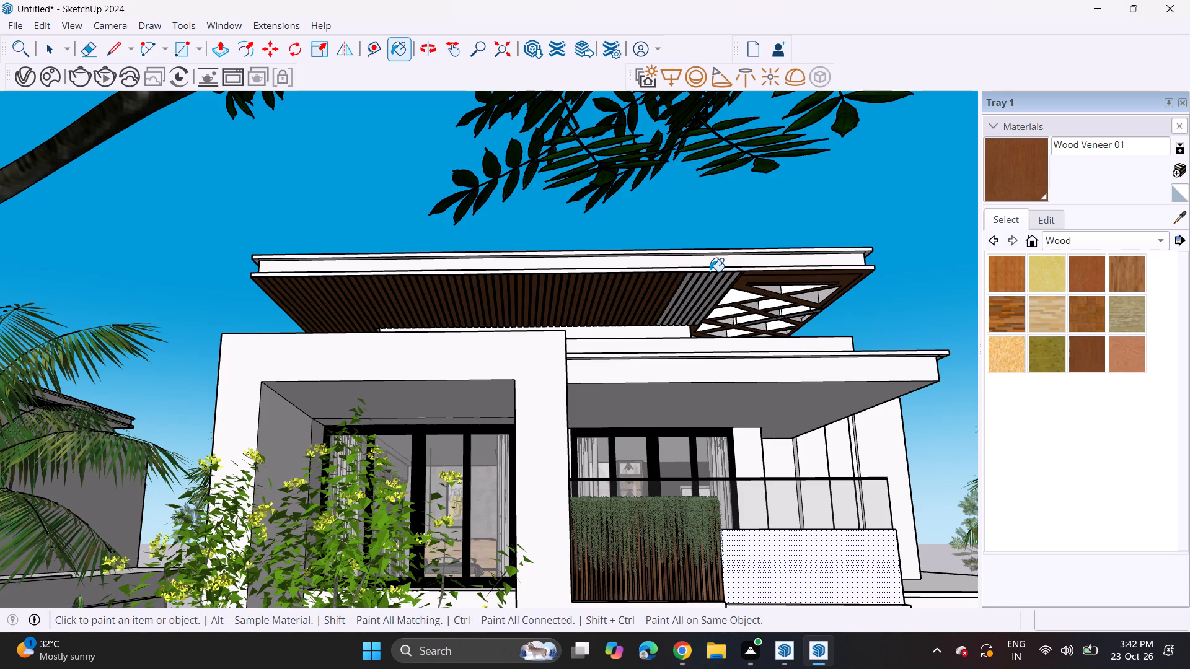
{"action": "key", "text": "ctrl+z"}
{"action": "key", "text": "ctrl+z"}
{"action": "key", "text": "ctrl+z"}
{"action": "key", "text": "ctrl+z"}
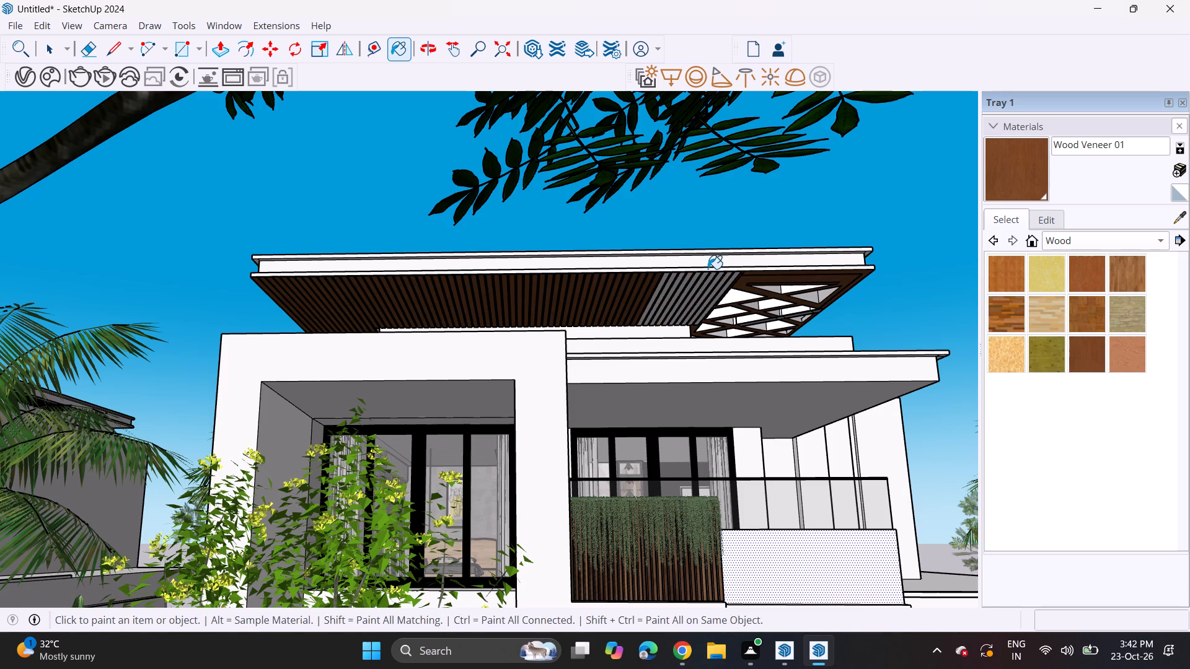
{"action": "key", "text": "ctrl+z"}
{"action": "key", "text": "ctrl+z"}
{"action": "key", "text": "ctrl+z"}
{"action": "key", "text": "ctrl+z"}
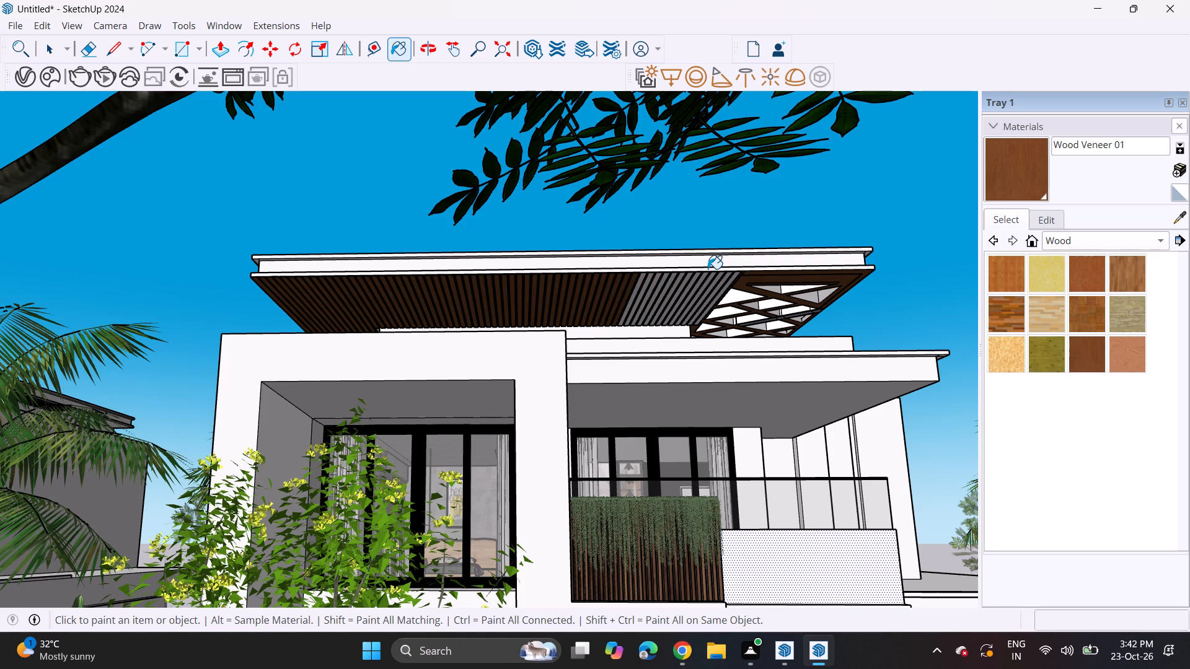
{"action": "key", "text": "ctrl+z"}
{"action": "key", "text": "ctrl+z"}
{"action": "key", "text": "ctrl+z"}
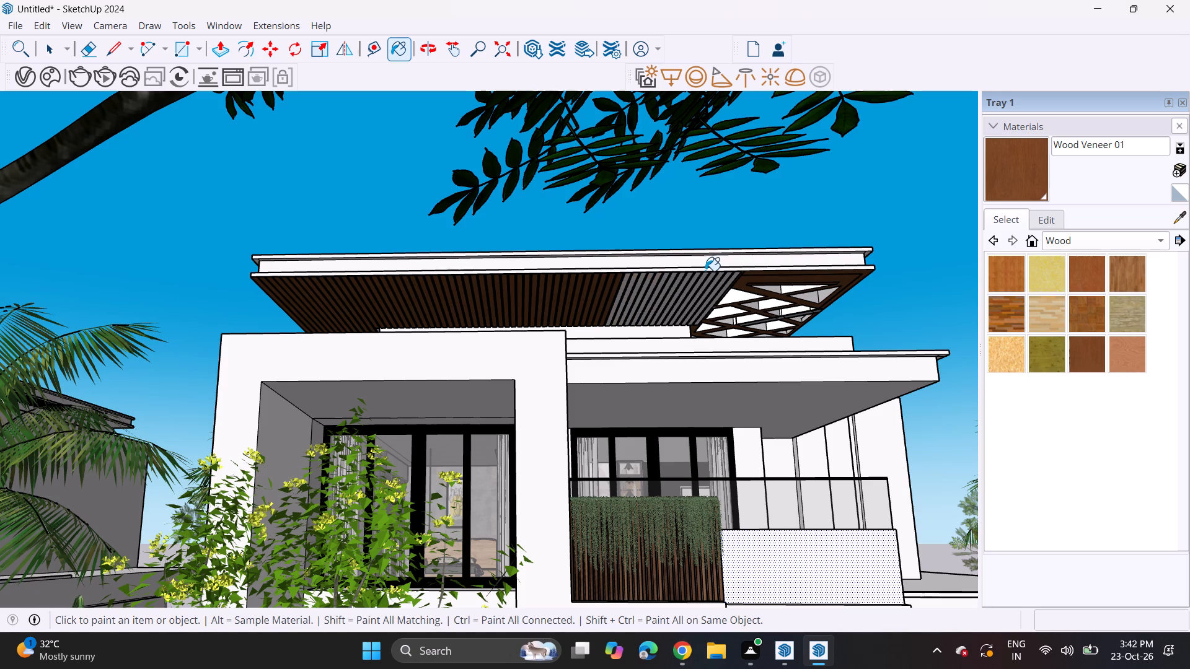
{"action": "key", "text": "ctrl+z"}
Repaint the unpainted slats in the soffit's middle with Wood Veneer 01, targeting only the slat faces.
{"action": "scroll", "coordinate": [591, 287], "scroll_direction": "up", "scroll_amount": 13}
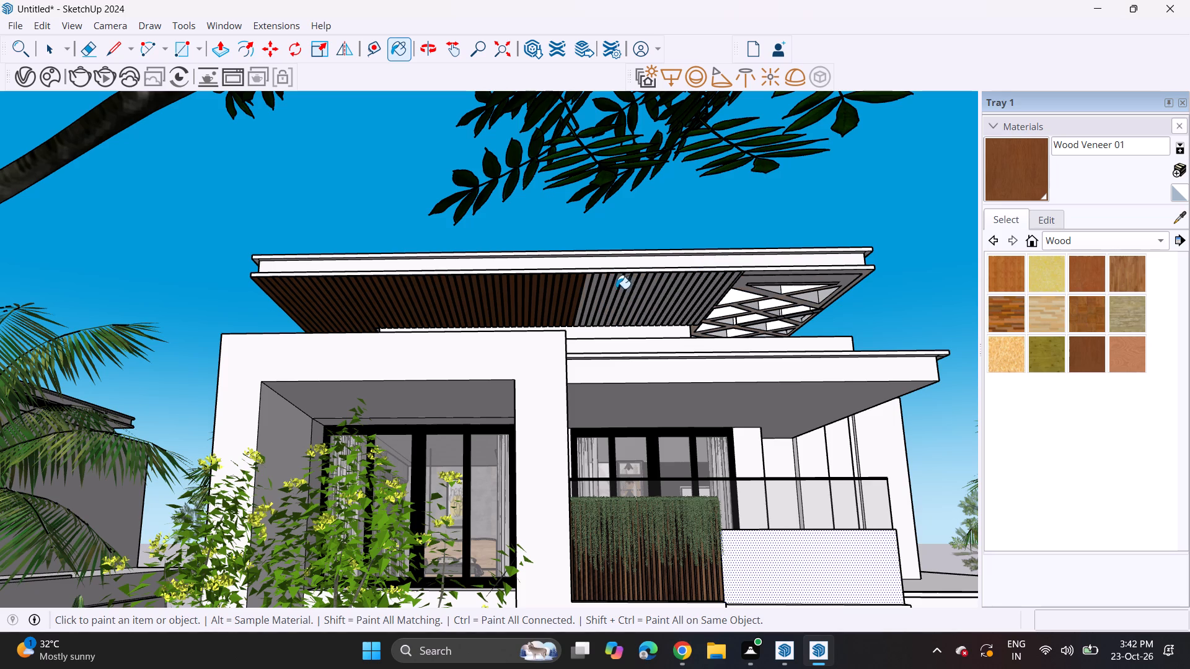
{"action": "scroll", "coordinate": [580, 299], "scroll_direction": "up", "scroll_amount": 13}
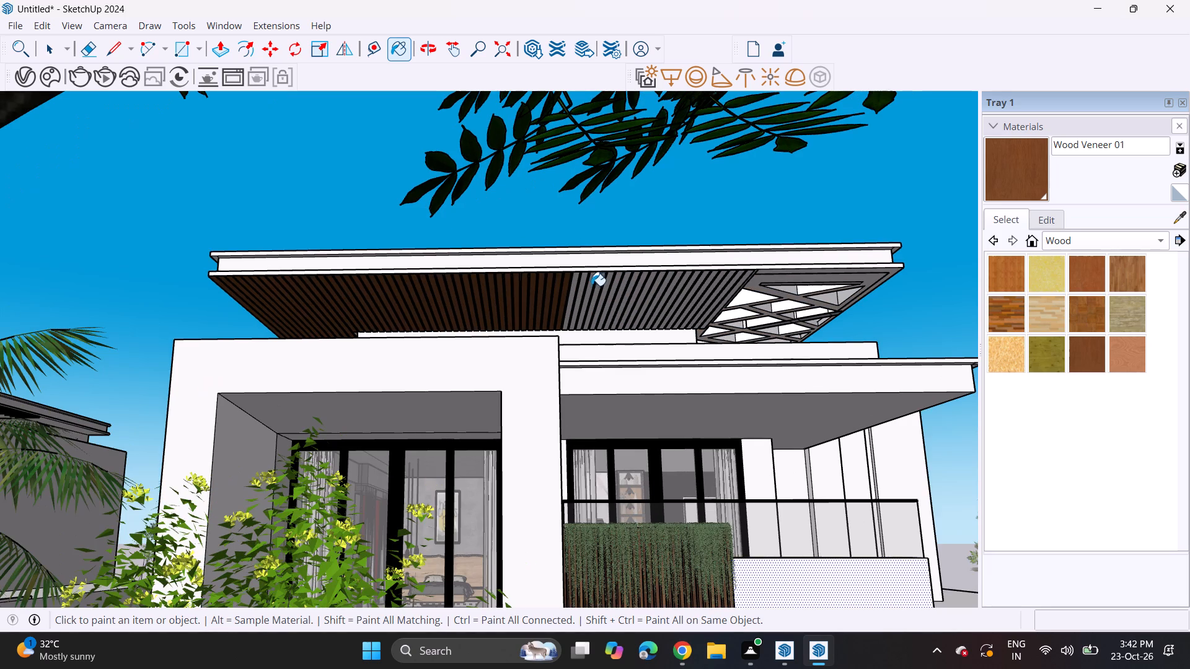
{"action": "scroll", "coordinate": [588, 287], "scroll_direction": "up", "scroll_amount": 12}
{"action": "left_click", "coordinate": [544, 265]}
{"action": "left_click", "coordinate": [573, 266]}
{"action": "left_click", "coordinate": [603, 270]}
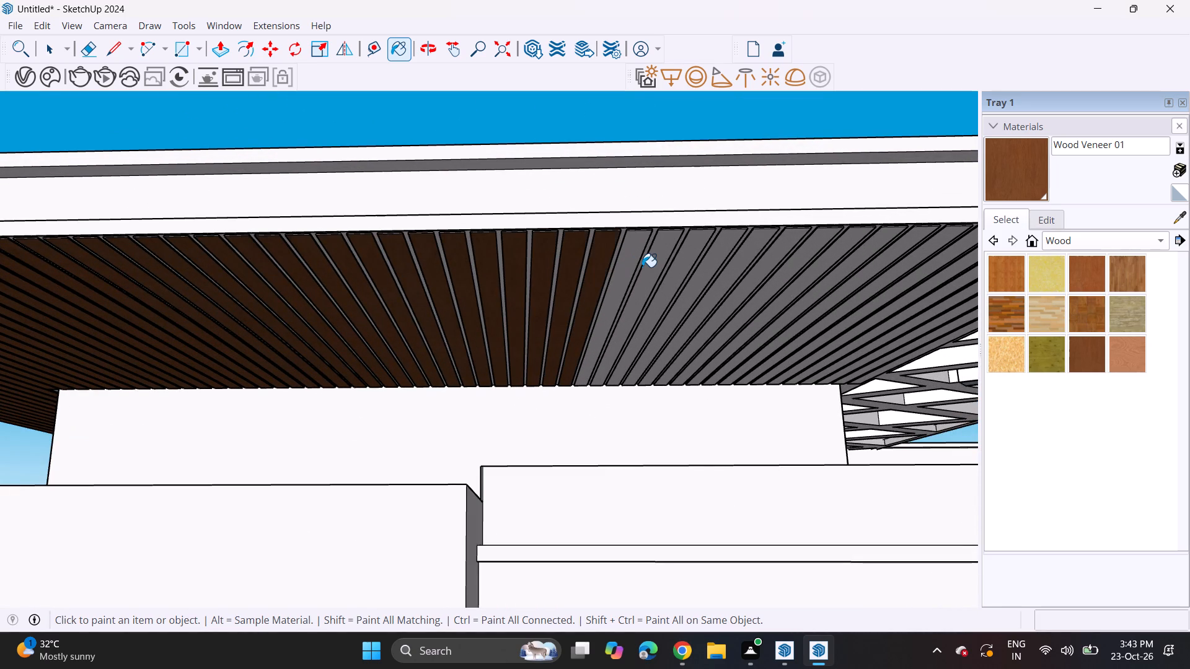
{"action": "left_click", "coordinate": [642, 267]}
{"action": "left_click", "coordinate": [648, 266]}
{"action": "left_click", "coordinate": [629, 262]}
{"action": "left_click", "coordinate": [695, 265]}
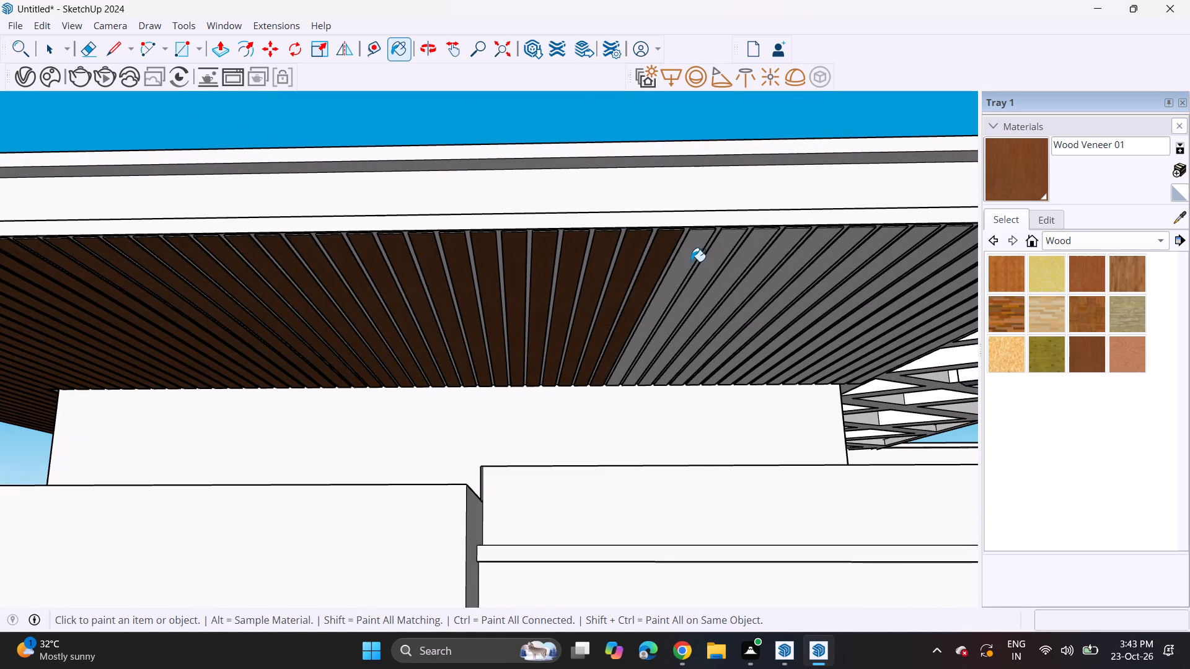
{"action": "left_click", "coordinate": [691, 261]}
{"action": "left_click", "coordinate": [721, 260]}
Paint the next group of soffit slats toward the lattice individually with Wood Veneer 01, avoiding the gaps.
{"action": "scroll", "coordinate": [721, 269], "scroll_direction": "up", "scroll_amount": 1}
{"action": "middle_click_drag", "start_coordinate": [721, 269], "coordinate": [365, 263]}
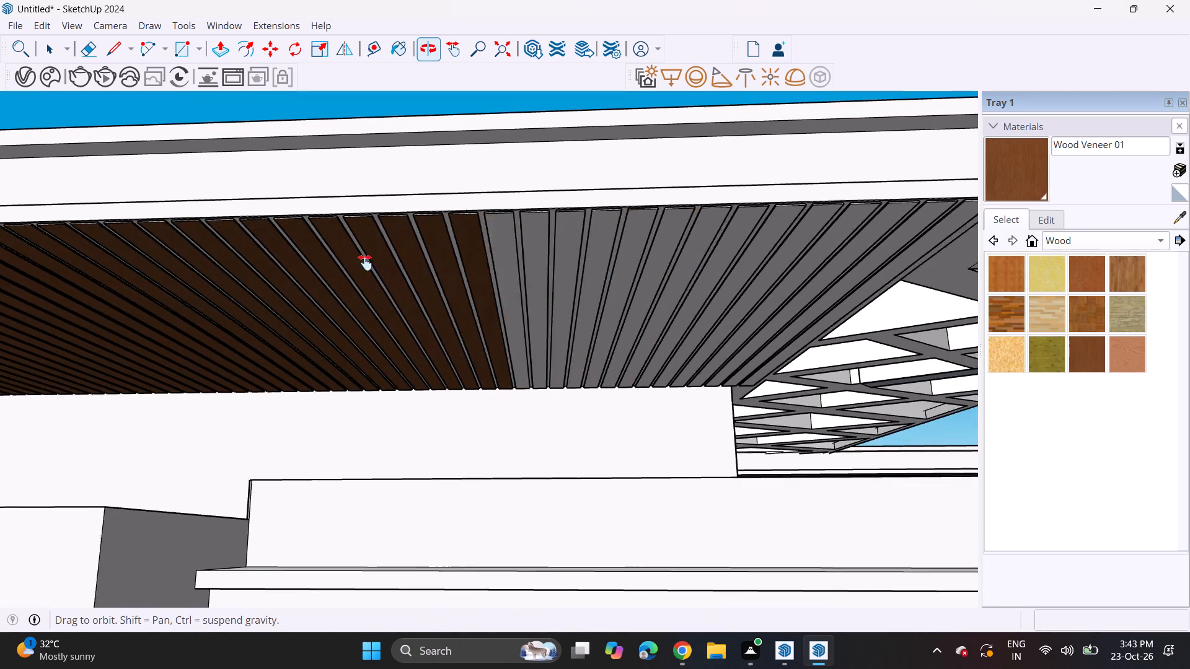
{"action": "middle_click_drag", "start_coordinate": [365, 263], "coordinate": [322, 260]}
{"action": "left_click", "coordinate": [336, 254]}
{"action": "left_click", "coordinate": [364, 249]}
{"action": "left_click", "coordinate": [402, 247]}
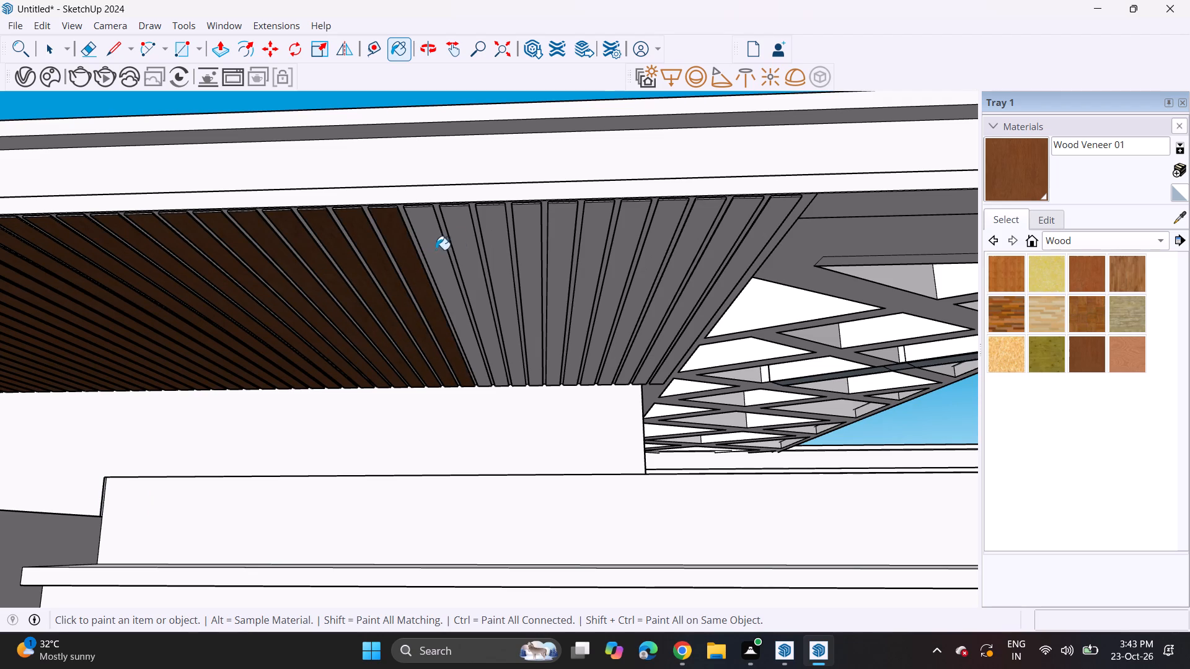
{"action": "left_click", "coordinate": [436, 250]}
{"action": "left_click", "coordinate": [470, 250]}
{"action": "left_click", "coordinate": [496, 250]}
{"action": "left_click", "coordinate": [522, 247]}
{"action": "left_click", "coordinate": [560, 242]}
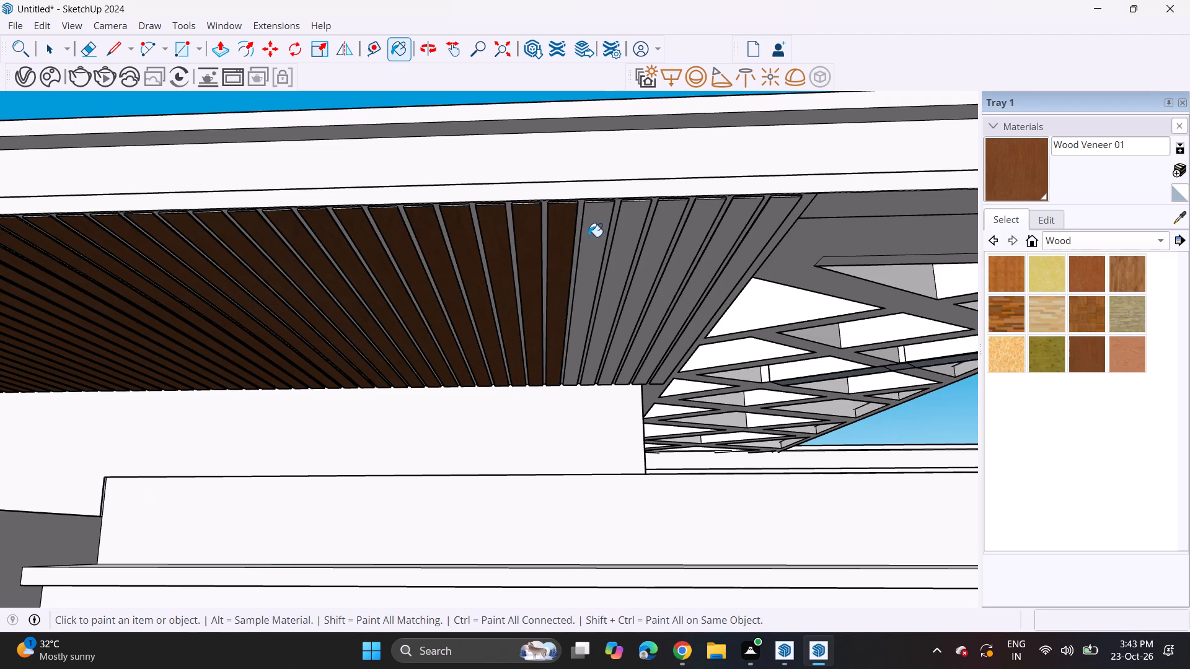
Paint the last six soffit slats before the triangular lattice opening with Wood Veneer 01.
{"action": "left_click", "coordinate": [592, 235]}
{"action": "left_click", "coordinate": [632, 230]}
{"action": "left_click", "coordinate": [668, 224]}
{"action": "left_click", "coordinate": [701, 219]}
{"action": "left_click_drag", "start_coordinate": [735, 212], "coordinate": [741, 212]}
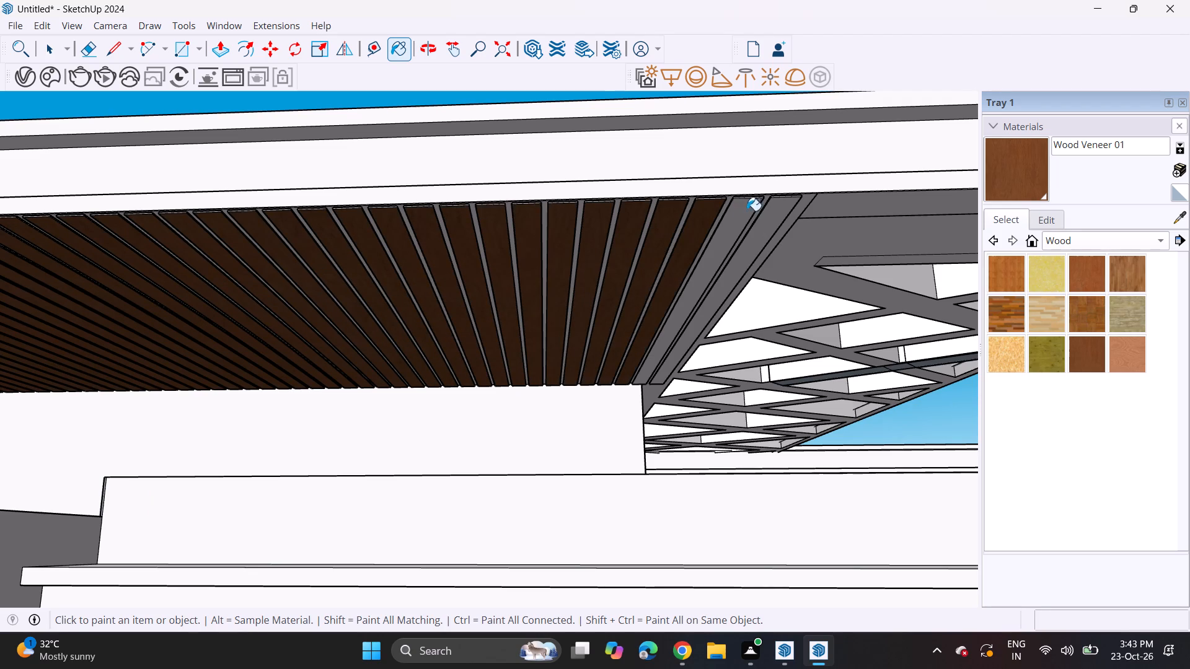
{"action": "left_click", "coordinate": [781, 212]}
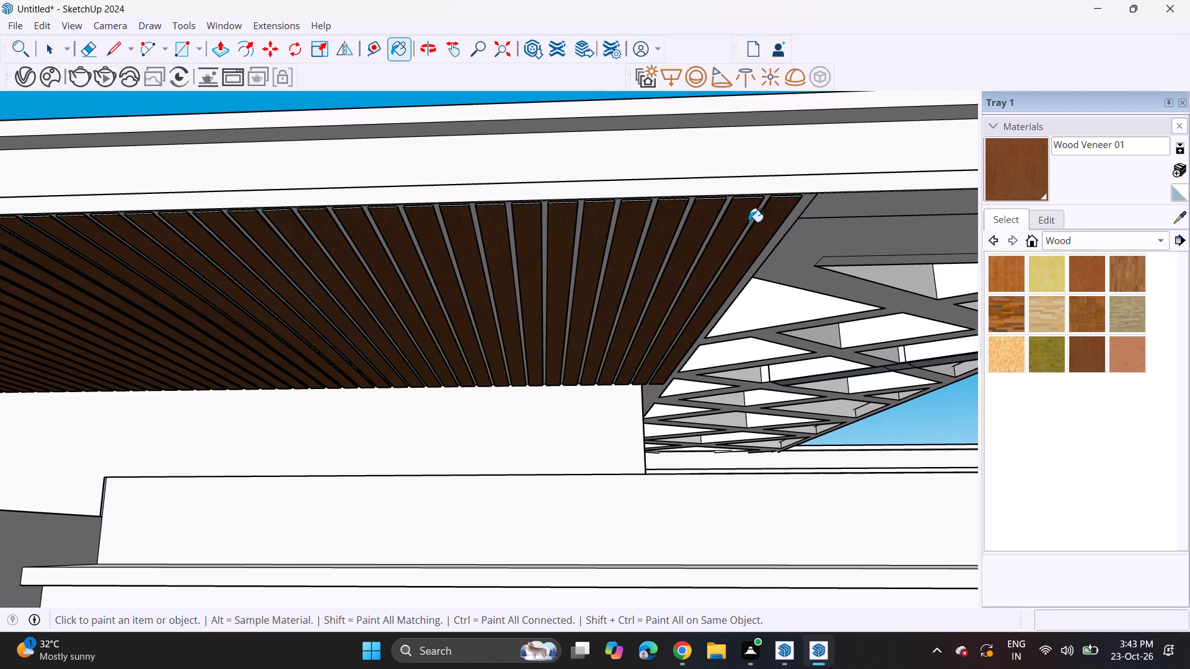
Inspect the painted soffit and adjoining triangular lattice, and bring the whole street scene back into view.
{"action": "scroll", "coordinate": [832, 252], "scroll_direction": "up", "scroll_amount": 1, "text": "shift"}
{"action": "middle_click_drag", "start_coordinate": [832, 252], "coordinate": [131, 203], "text": "shift"}
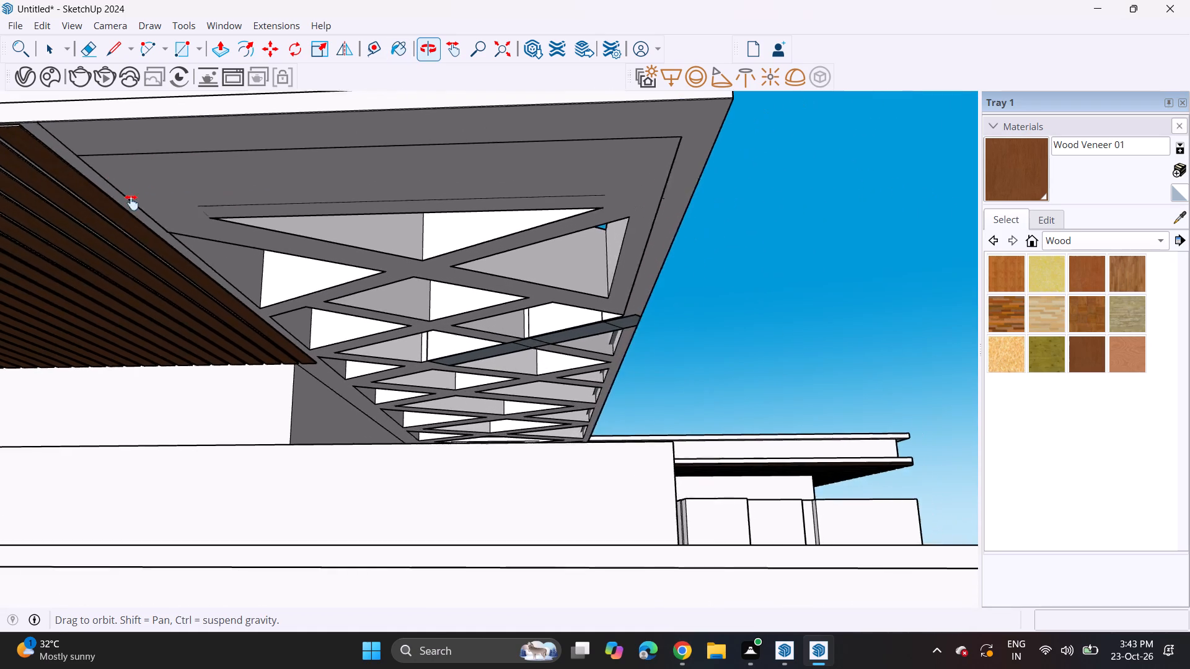
{"action": "middle_click_drag", "start_coordinate": [131, 203], "coordinate": [56, 185], "text": "shift"}
{"action": "middle_click_drag", "start_coordinate": [668, 368], "coordinate": [654, 361]}
{"action": "scroll", "coordinate": [653, 367], "scroll_direction": "up", "scroll_amount": 1}
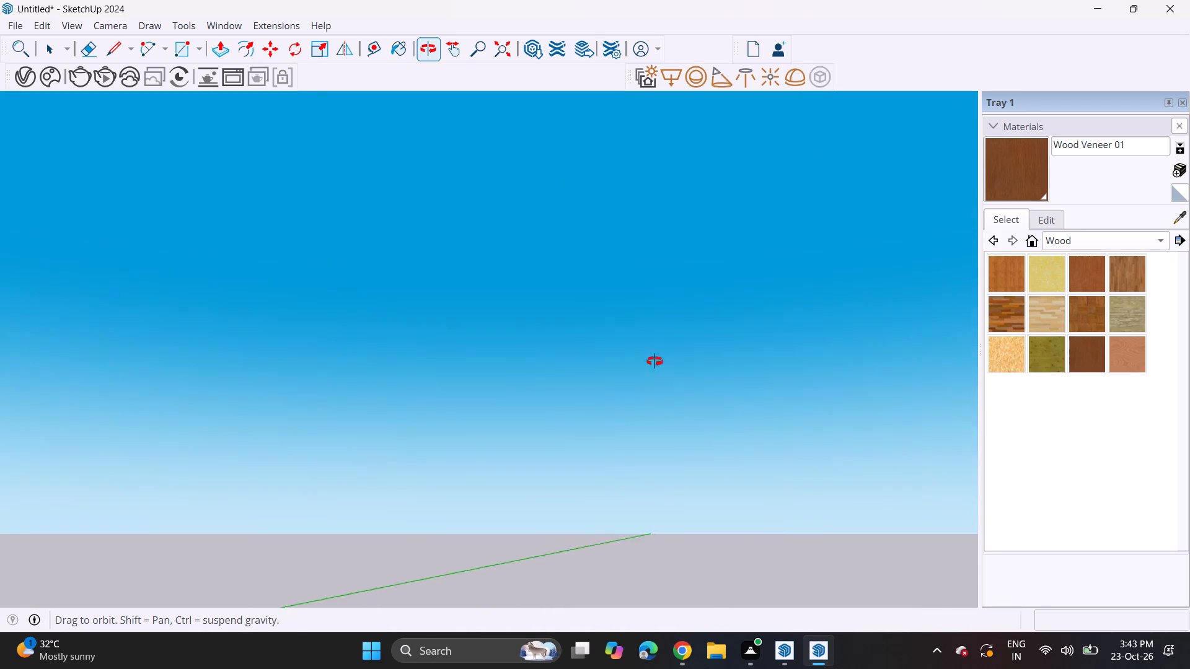
{"action": "middle_click_drag", "start_coordinate": [654, 361], "coordinate": [565, 474]}
{"action": "scroll", "coordinate": [558, 430], "scroll_direction": "down", "scroll_amount": 20}
{"action": "scroll", "coordinate": [558, 430], "scroll_direction": "down", "scroll_amount": 3}
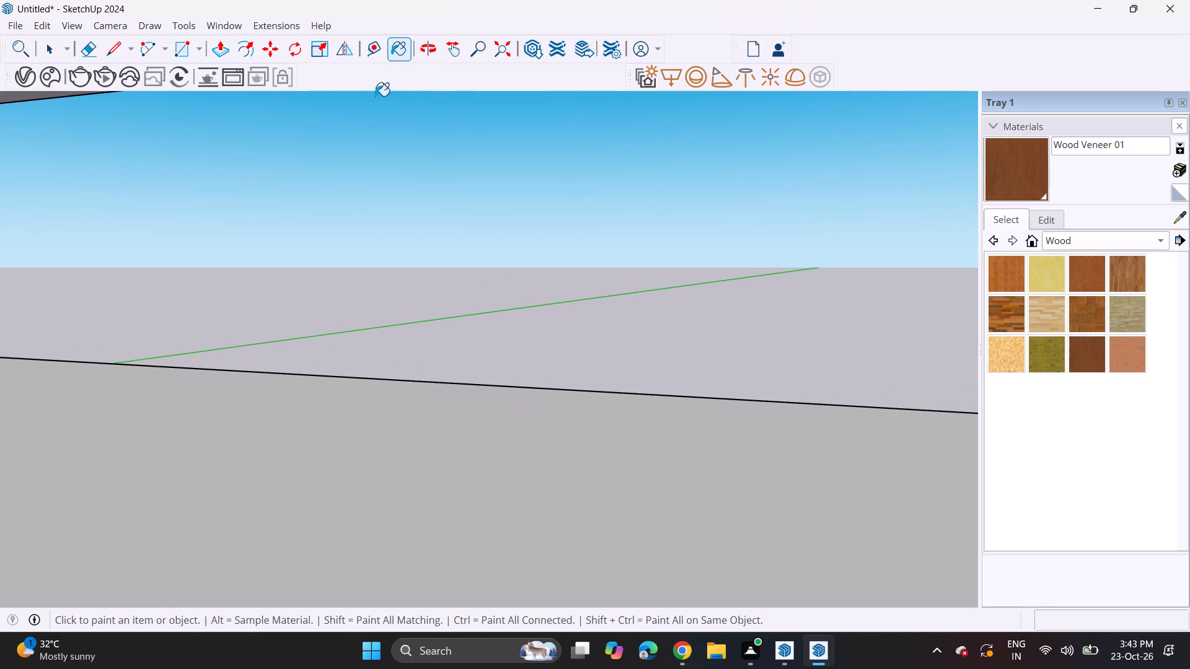
{"action": "left_click", "coordinate": [506, 43]}
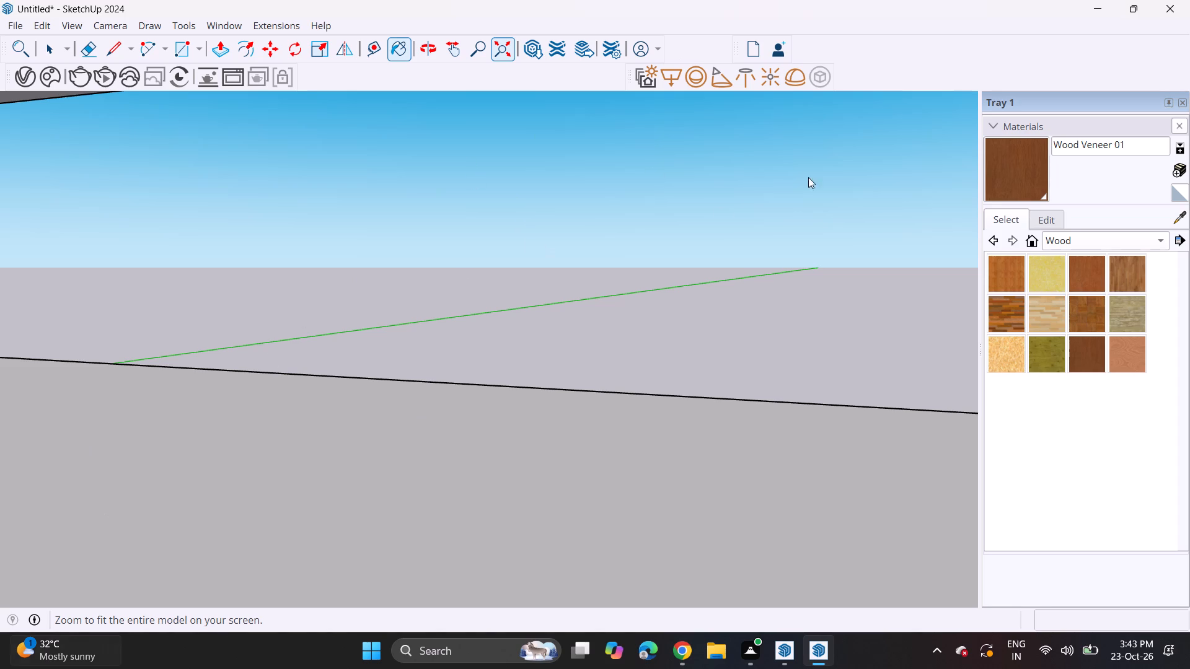
{"action": "scroll", "coordinate": [550, 260], "scroll_direction": "down", "scroll_amount": 13}
{"action": "scroll", "coordinate": [559, 272], "scroll_direction": "up", "scroll_amount": 1}
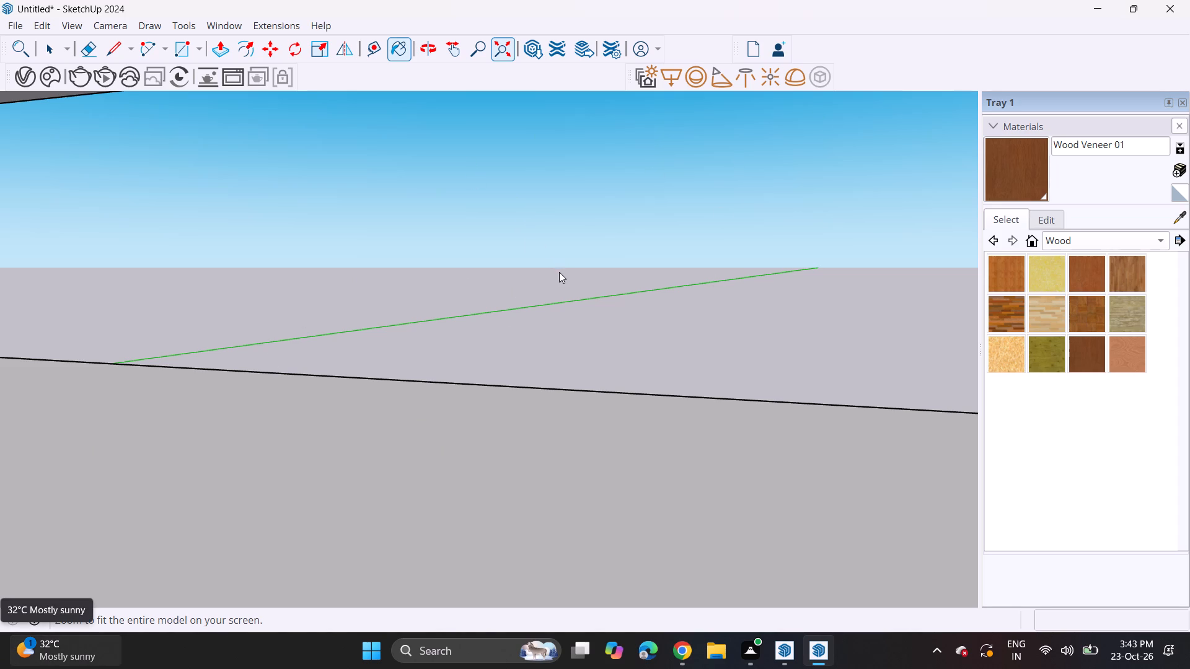
{"action": "scroll", "coordinate": [559, 272], "scroll_direction": "down", "scroll_amount": 2}
{"action": "scroll", "coordinate": [559, 273], "scroll_direction": "up", "scroll_amount": 1}
{"action": "scroll", "coordinate": [559, 273], "scroll_direction": "down", "scroll_amount": 11}
{"action": "scroll", "coordinate": [556, 283], "scroll_direction": "up", "scroll_amount": 3}
{"action": "scroll", "coordinate": [555, 285], "scroll_direction": "down", "scroll_amount": 6}
{"action": "scroll", "coordinate": [555, 286], "scroll_direction": "up", "scroll_amount": 1}
{"action": "scroll", "coordinate": [555, 286], "scroll_direction": "down", "scroll_amount": 2}
{"action": "scroll", "coordinate": [555, 286], "scroll_direction": "up", "scroll_amount": 1}
{"action": "scroll", "coordinate": [555, 286], "scroll_direction": "down", "scroll_amount": 4}
{"action": "scroll", "coordinate": [555, 290], "scroll_direction": "up", "scroll_amount": 1}
{"action": "scroll", "coordinate": [553, 294], "scroll_direction": "down", "scroll_amount": 3}
{"action": "scroll", "coordinate": [553, 299], "scroll_direction": "up", "scroll_amount": 1}
{"action": "scroll", "coordinate": [552, 300], "scroll_direction": "down", "scroll_amount": 3}
{"action": "scroll", "coordinate": [262, 531], "scroll_direction": "up", "scroll_amount": 1}
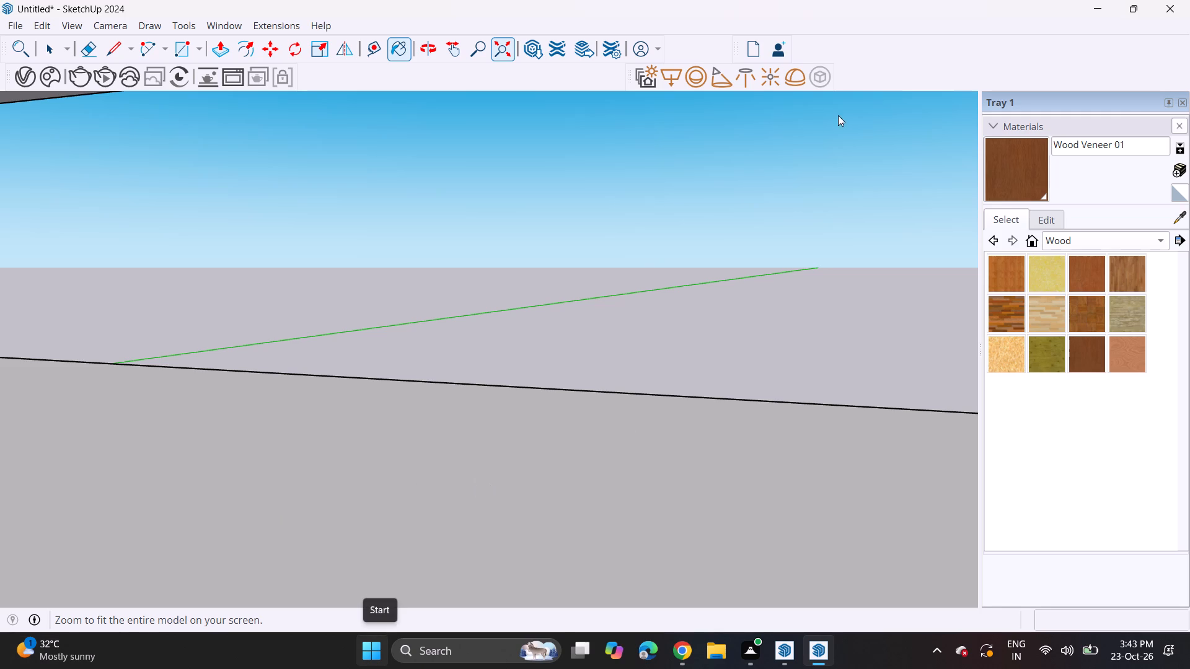
{"action": "scroll", "coordinate": [544, 227], "scroll_direction": "down", "scroll_amount": 7}
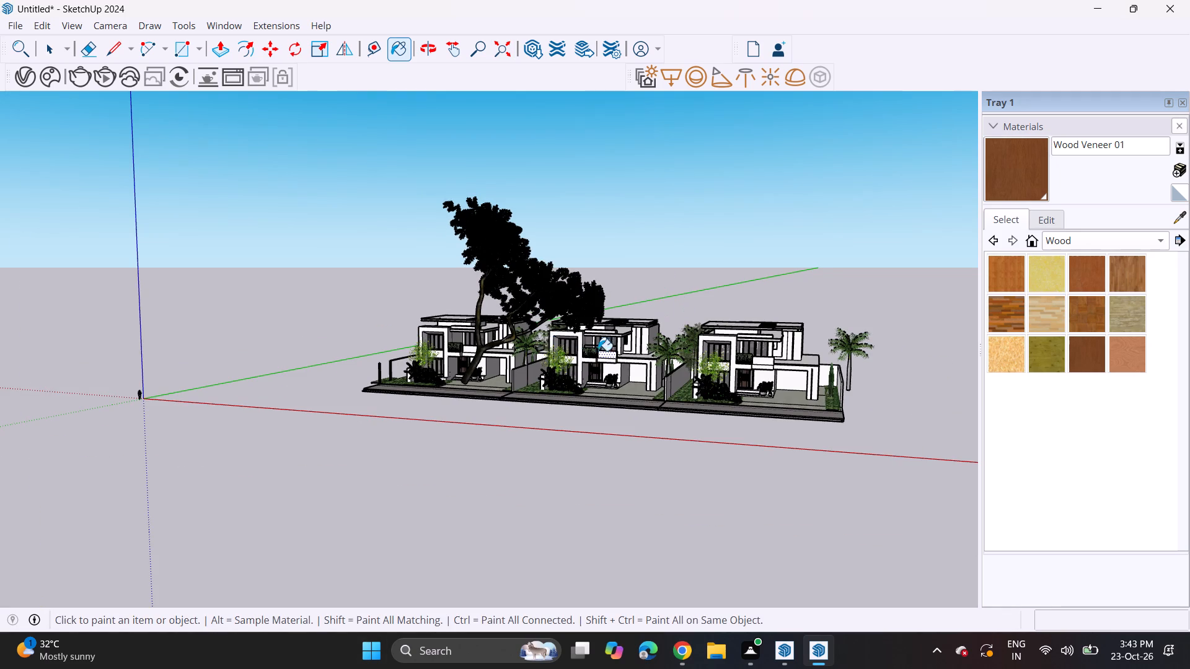
Examine the middle house's upper storey, from the roof down to the narrow window opening beside the balcony doors.
{"action": "scroll", "coordinate": [609, 351], "scroll_direction": "up", "scroll_amount": 12}
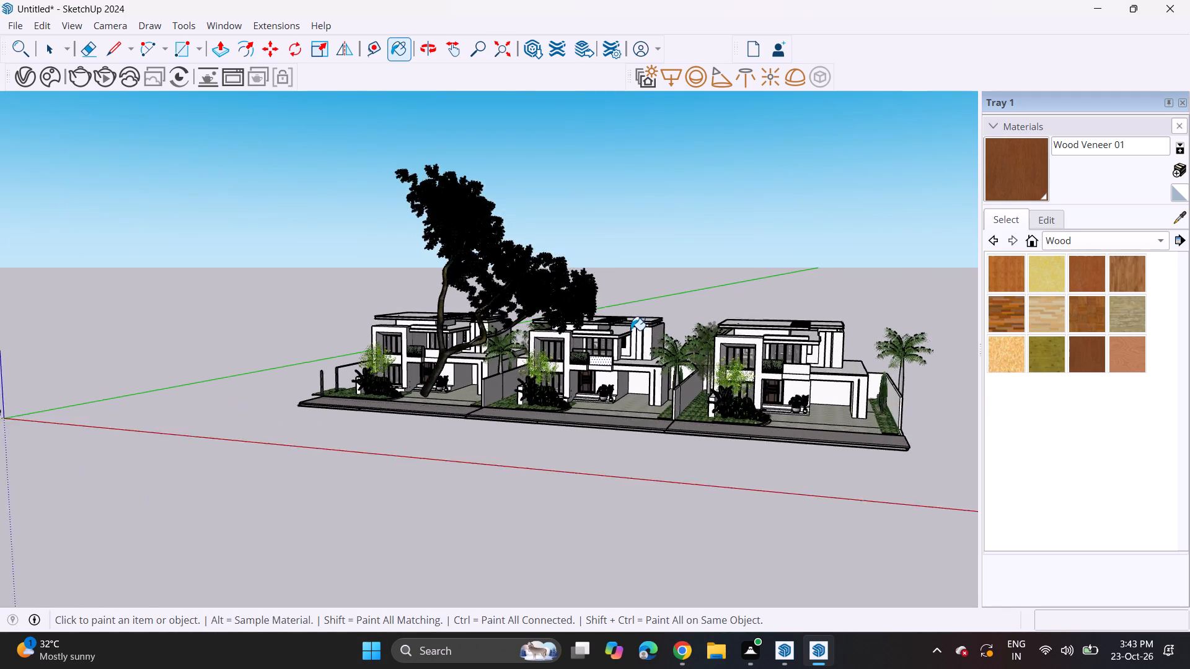
{"action": "scroll", "coordinate": [631, 330], "scroll_direction": "up", "scroll_amount": 19}
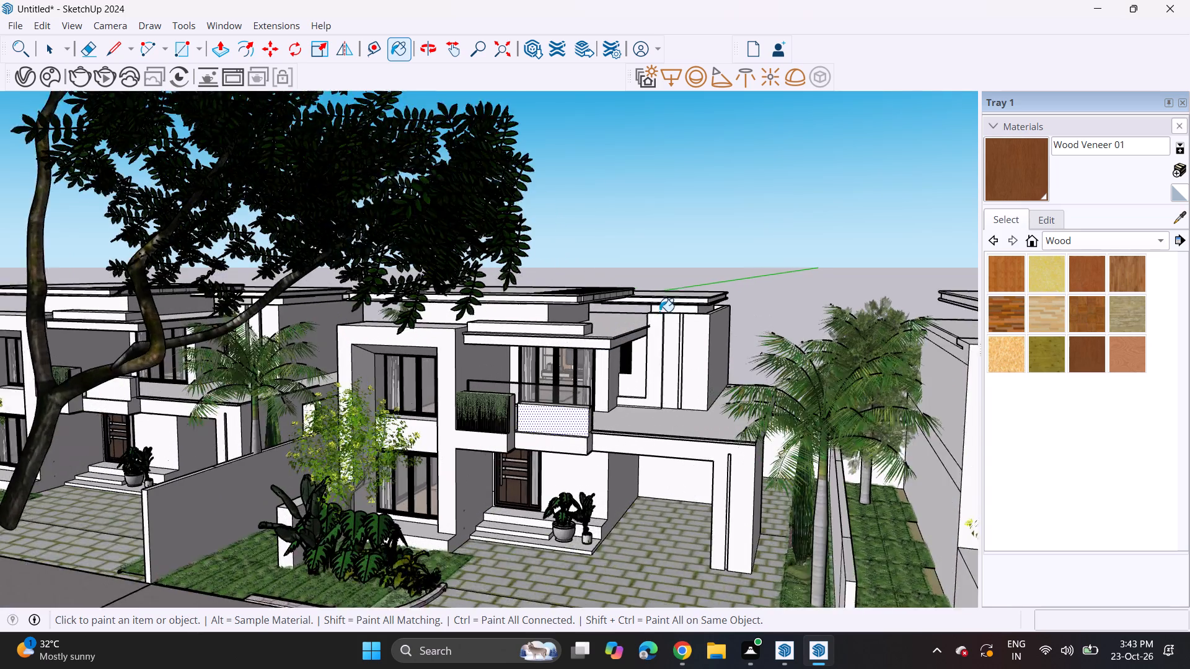
{"action": "scroll", "coordinate": [733, 301], "scroll_direction": "up", "scroll_amount": 7}
{"action": "scroll", "coordinate": [687, 320], "scroll_direction": "down", "scroll_amount": 4}
{"action": "scroll", "coordinate": [687, 320], "scroll_direction": "up", "scroll_amount": 1}
{"action": "scroll", "coordinate": [687, 320], "scroll_direction": "down", "scroll_amount": 7}
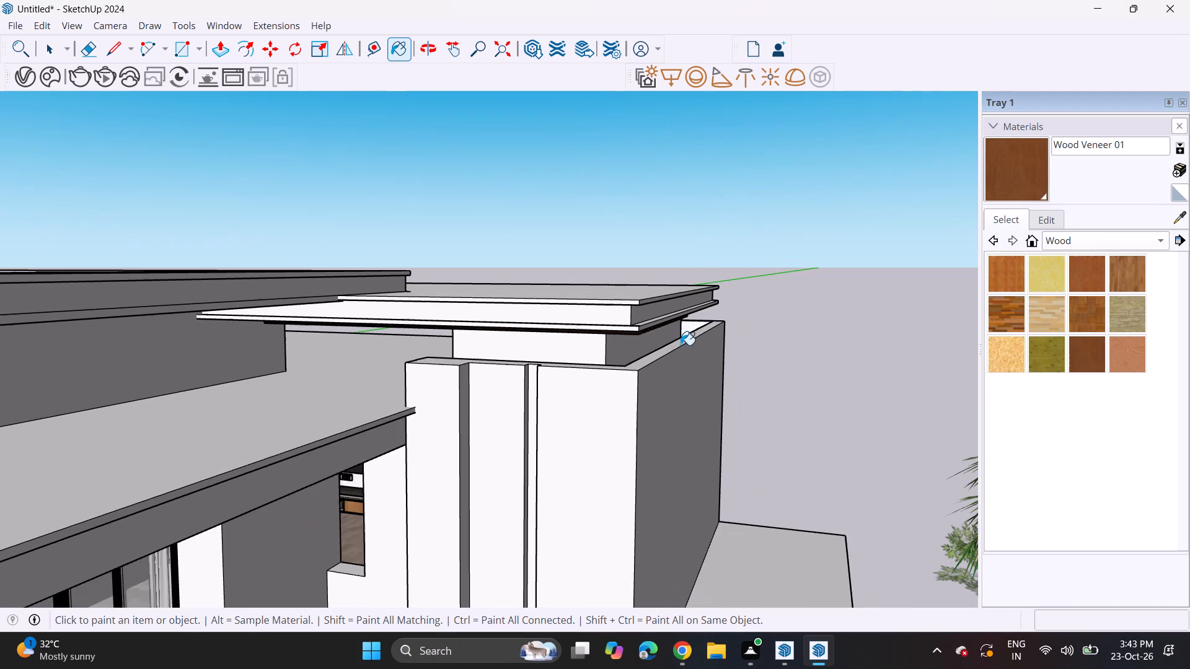
{"action": "scroll", "coordinate": [609, 431], "scroll_direction": "down", "scroll_amount": 7}
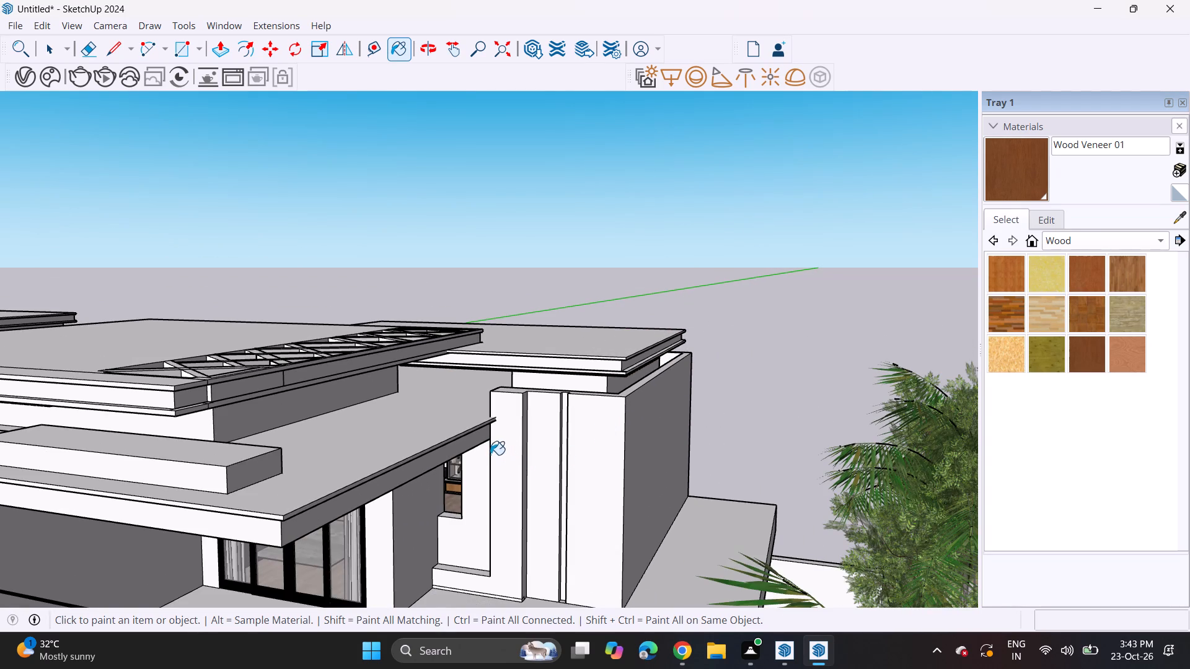
{"action": "middle_click_drag", "start_coordinate": [488, 451], "coordinate": [647, 373]}
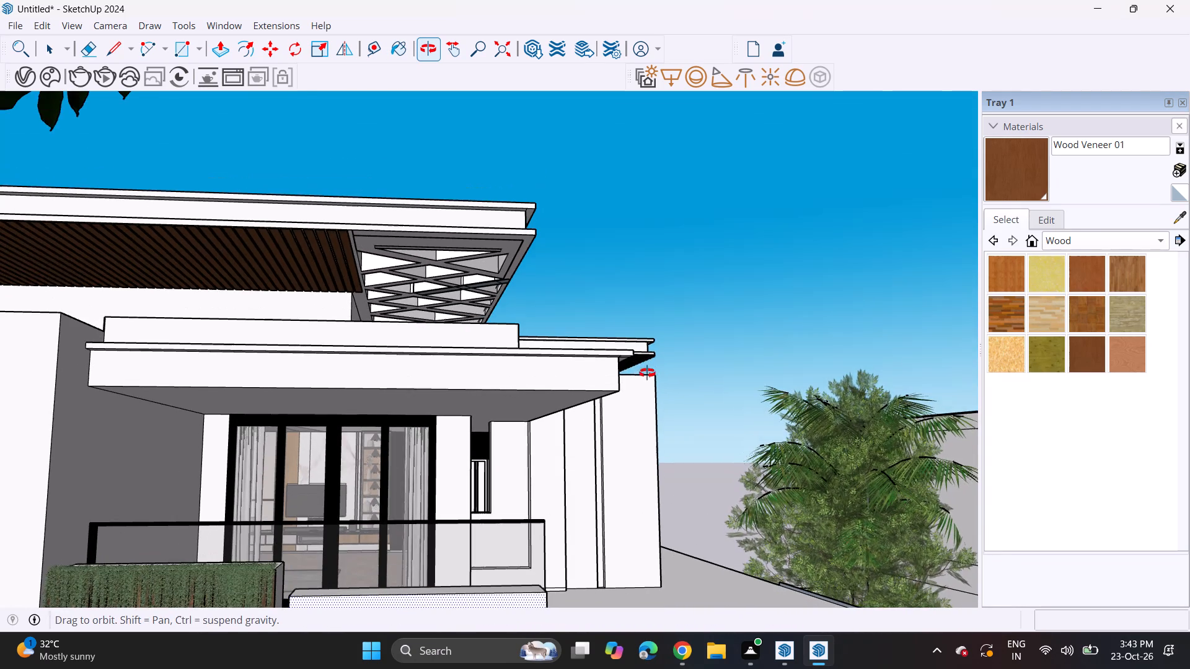
{"action": "middle_click_drag", "start_coordinate": [647, 373], "coordinate": [646, 373]}
Import the Klein+raam window model from Downloads and place it near the upper storey's narrow window opening.
{"action": "left_click", "coordinate": [14, 28]}
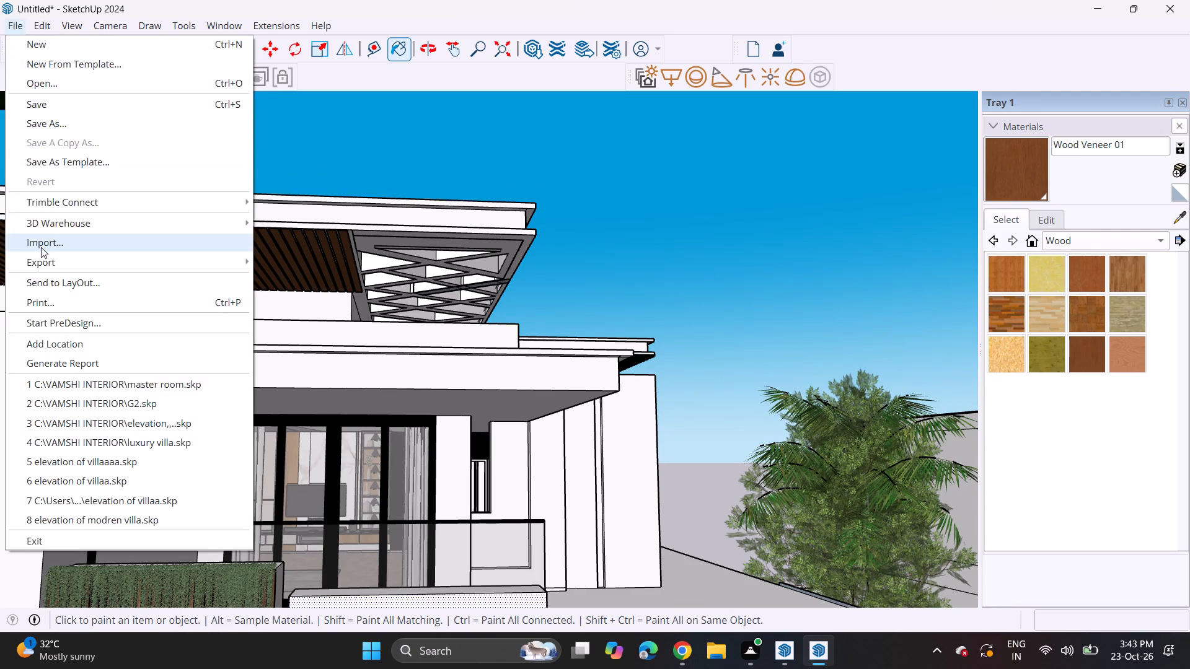
{"action": "left_click", "coordinate": [41, 247]}
{"action": "scroll", "coordinate": [347, 219], "scroll_direction": "down", "scroll_amount": 5}
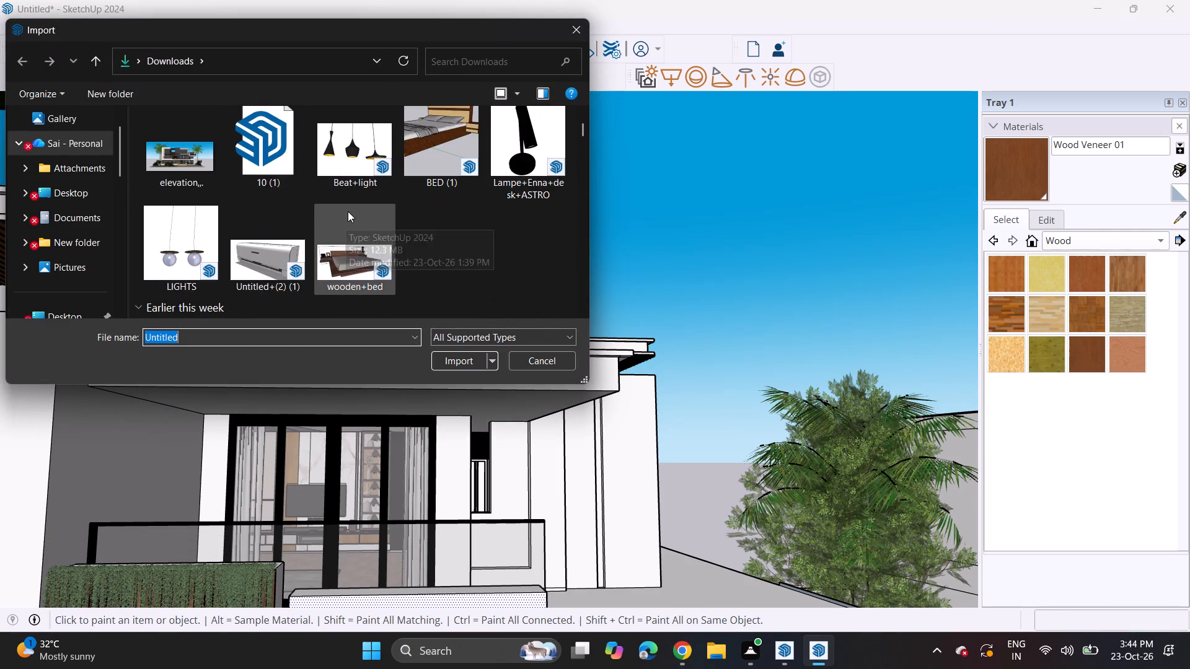
{"action": "scroll", "coordinate": [348, 211], "scroll_direction": "down", "scroll_amount": 8}
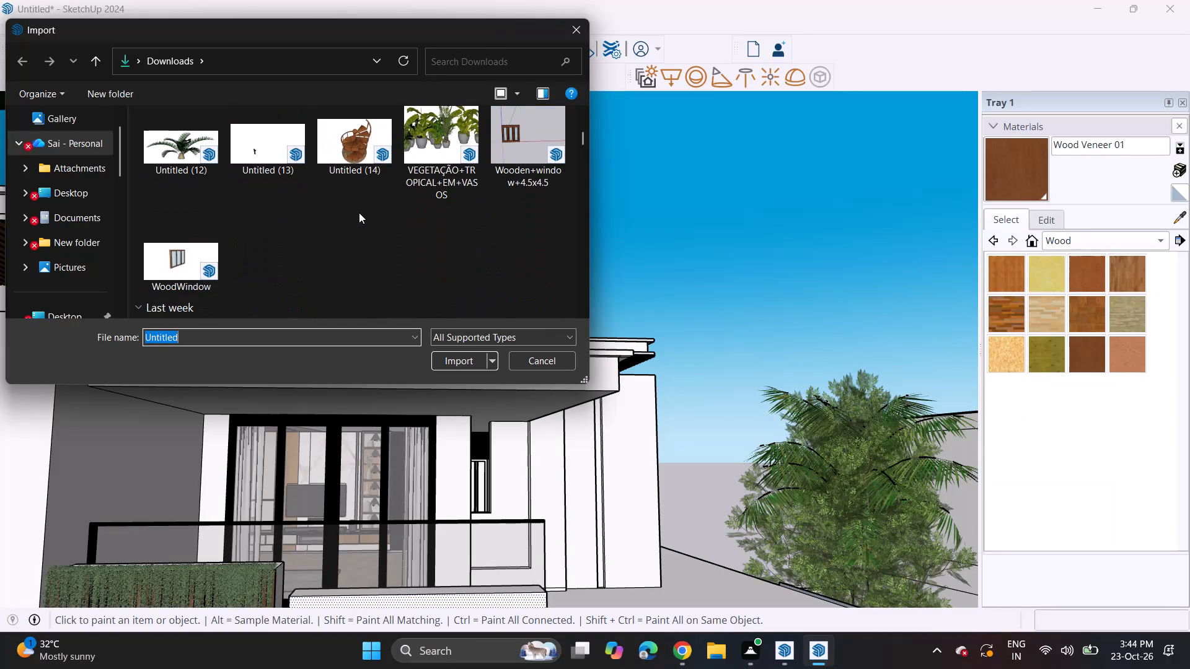
{"action": "scroll", "coordinate": [360, 211], "scroll_direction": "down", "scroll_amount": 6}
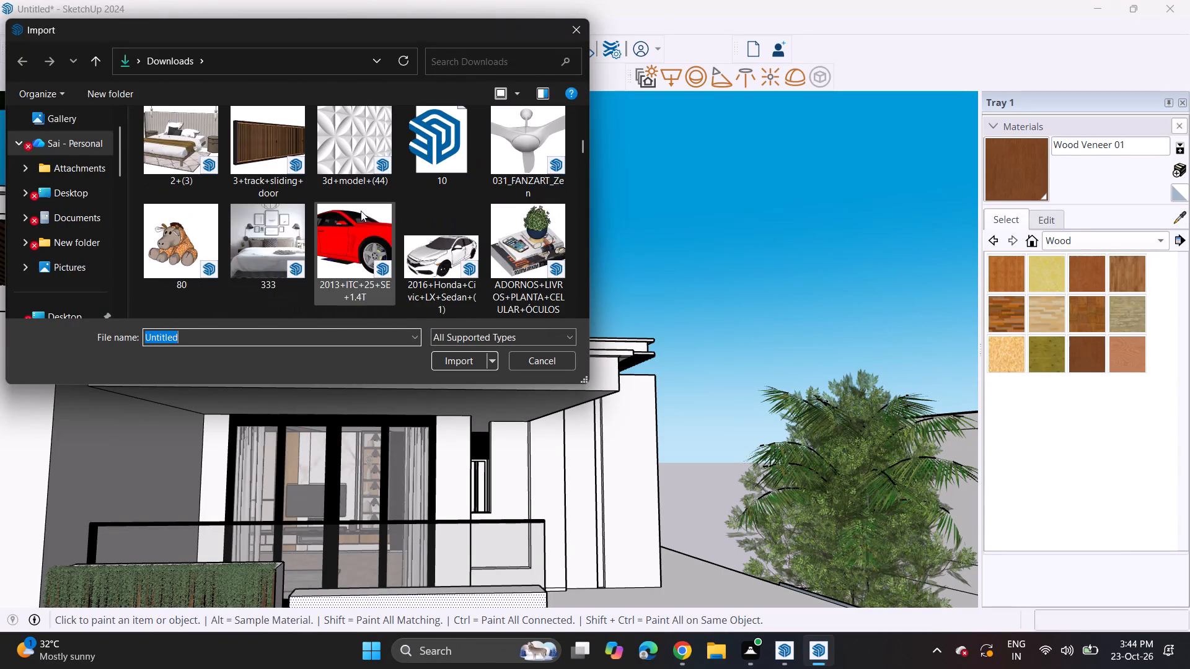
{"action": "scroll", "coordinate": [361, 211], "scroll_direction": "down", "scroll_amount": 5}
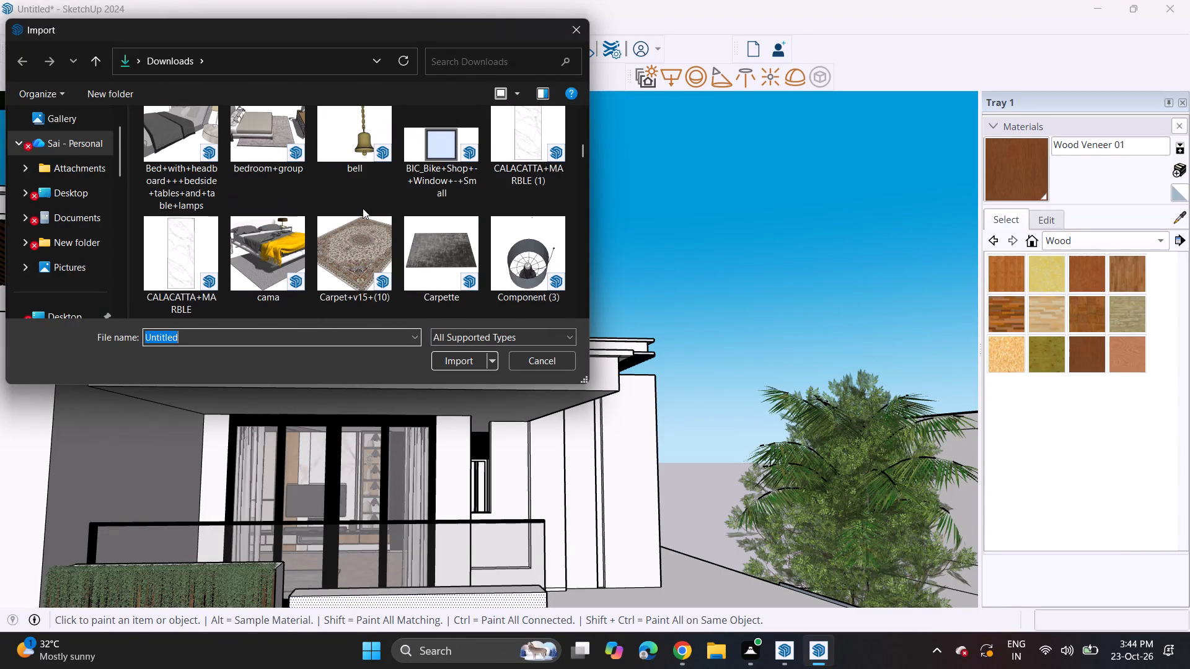
{"action": "scroll", "coordinate": [363, 208], "scroll_direction": "down", "scroll_amount": 3}
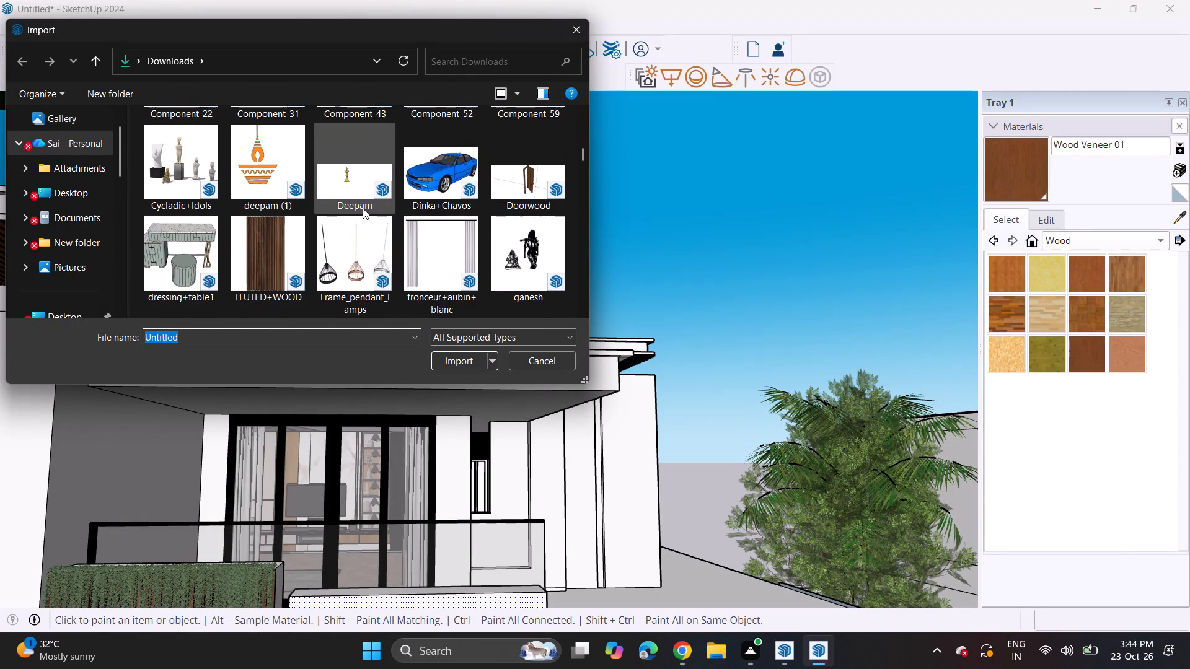
{"action": "scroll", "coordinate": [363, 208], "scroll_direction": "down", "scroll_amount": 5}
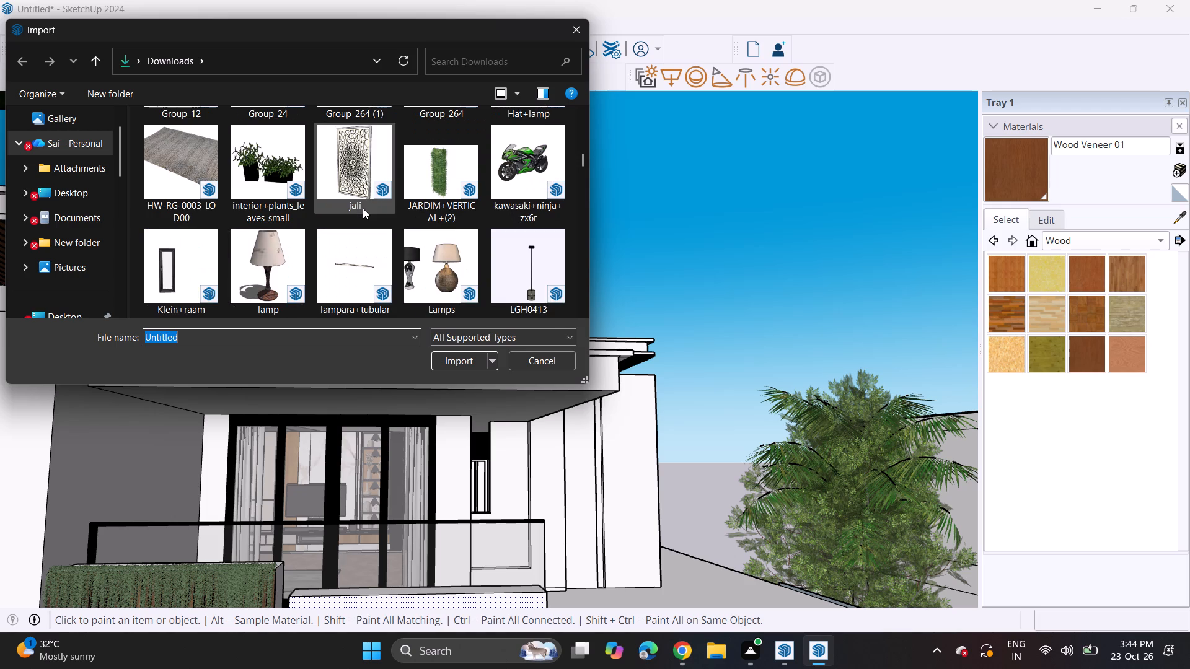
{"action": "left_click", "coordinate": [176, 233]}
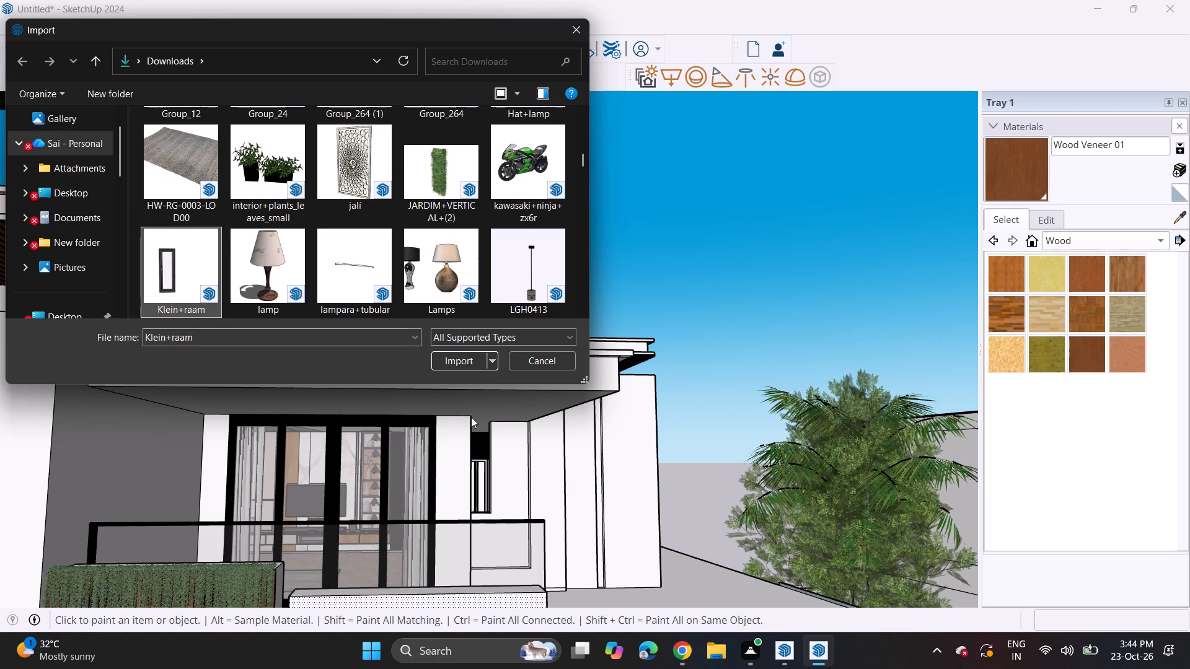
{"action": "left_click", "coordinate": [473, 361]}
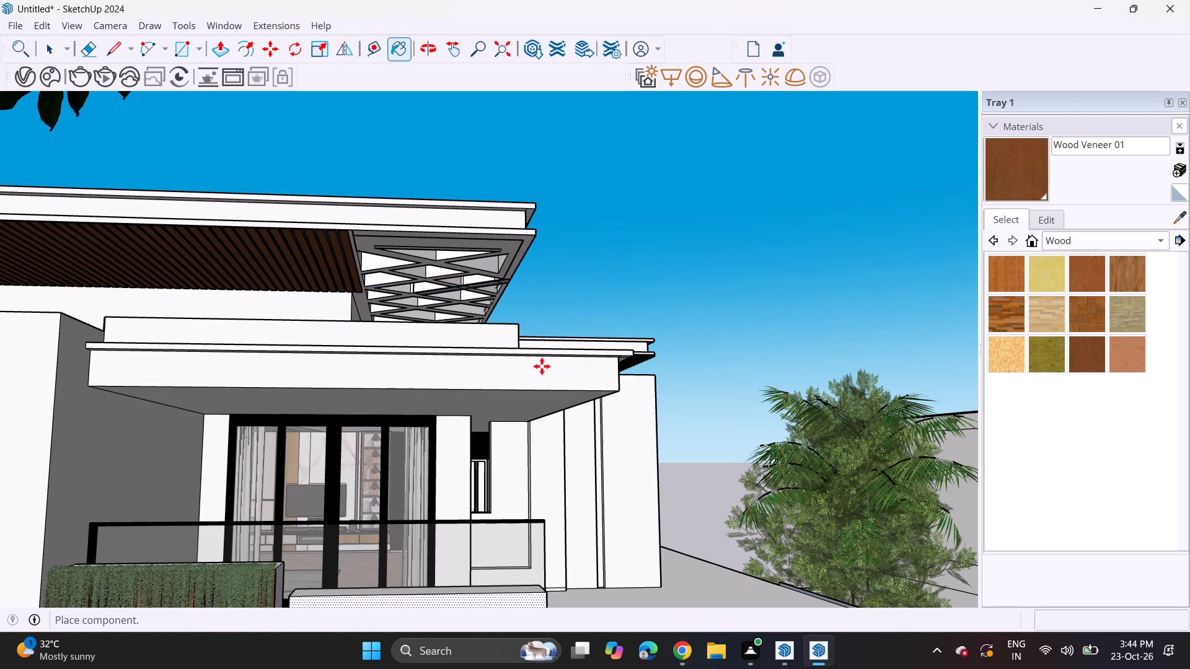
{"action": "middle_click_drag", "start_coordinate": [537, 414], "coordinate": [478, 422]}
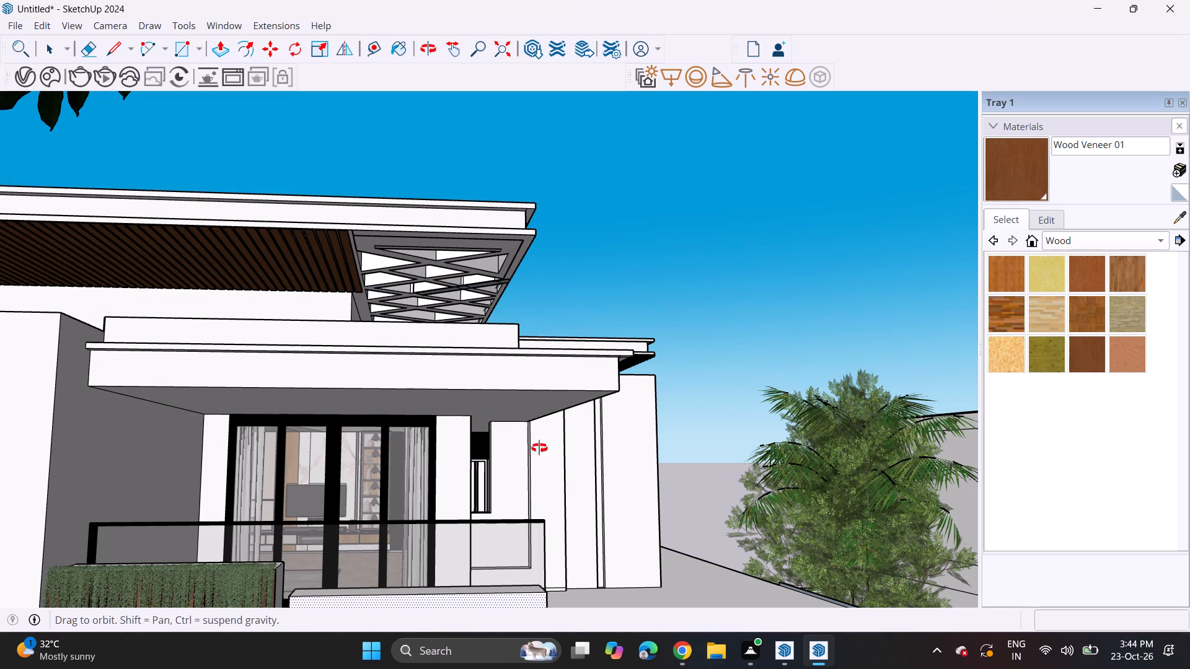
{"action": "middle_click_drag", "start_coordinate": [529, 444], "coordinate": [508, 463]}
{"action": "left_click", "coordinate": [449, 534]}
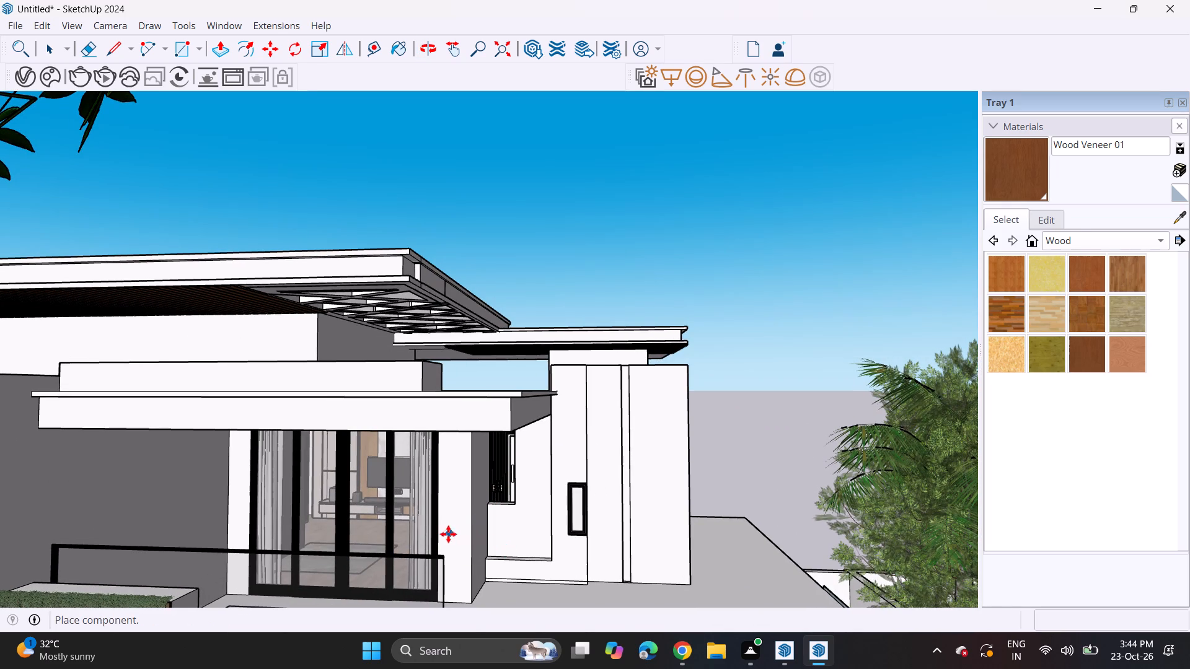
Move the imported window by its bottom corner onto the lower outer corner of the narrow opening beside the balcony doors.
{"action": "left_click", "coordinate": [566, 538]}
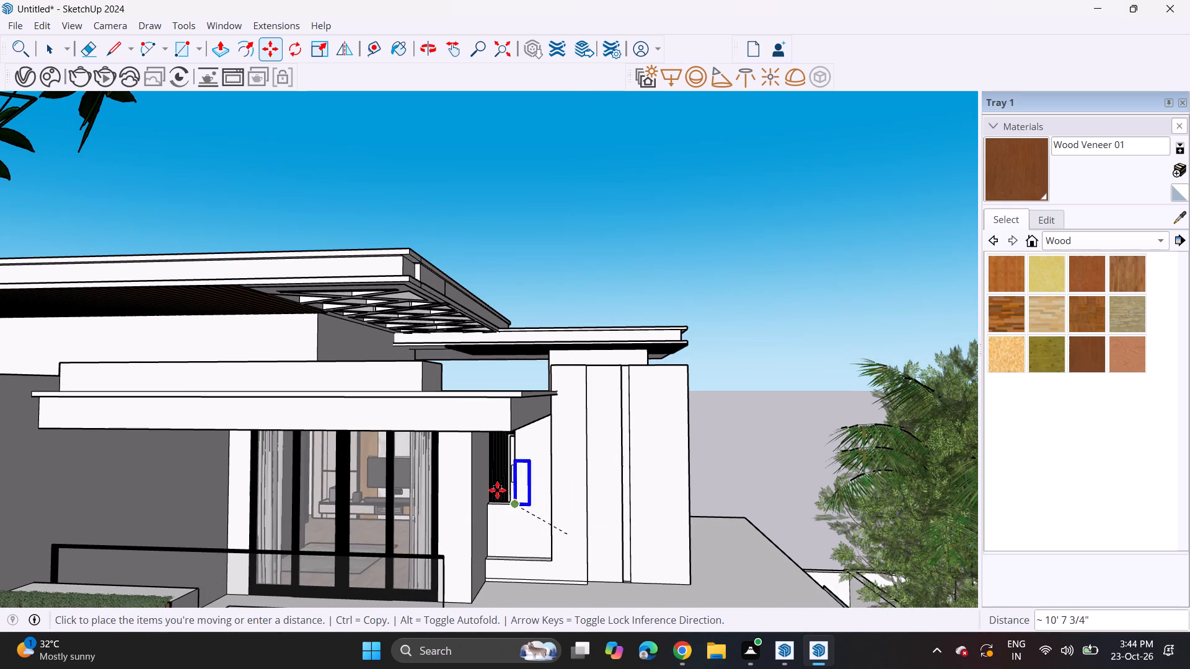
{"action": "scroll", "coordinate": [492, 488], "scroll_direction": "up", "scroll_amount": 20}
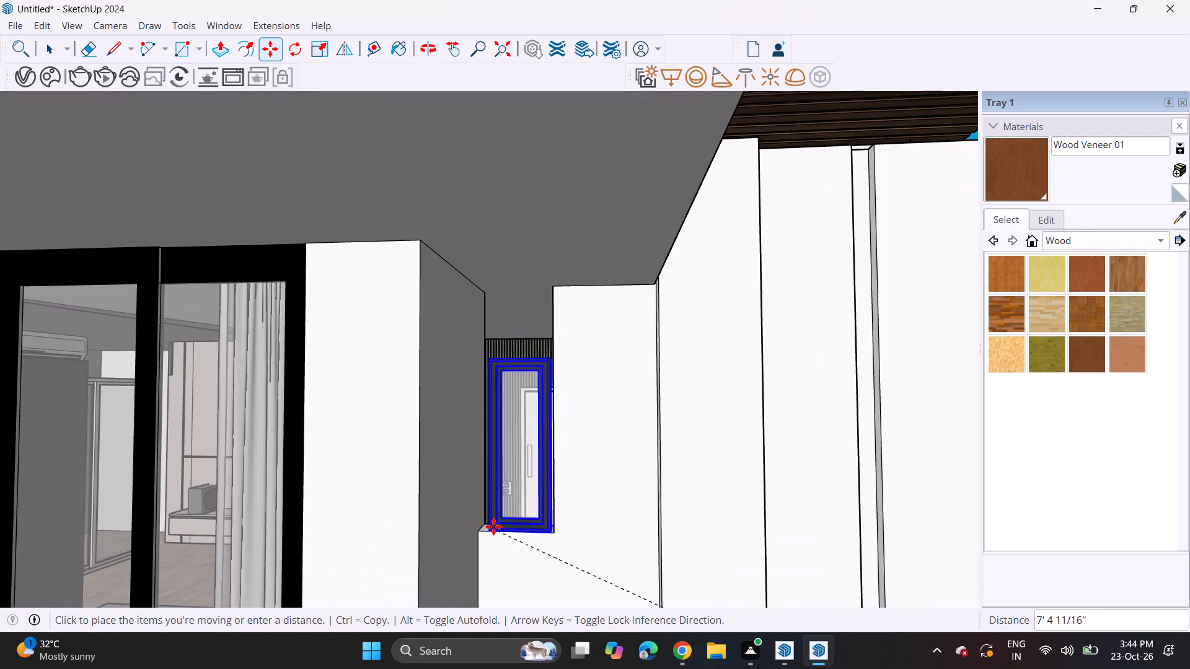
{"action": "left_click", "coordinate": [480, 528]}
{"action": "scroll", "coordinate": [496, 528], "scroll_direction": "up", "scroll_amount": 5}
{"action": "middle_click_drag", "start_coordinate": [455, 521], "coordinate": [420, 509]}
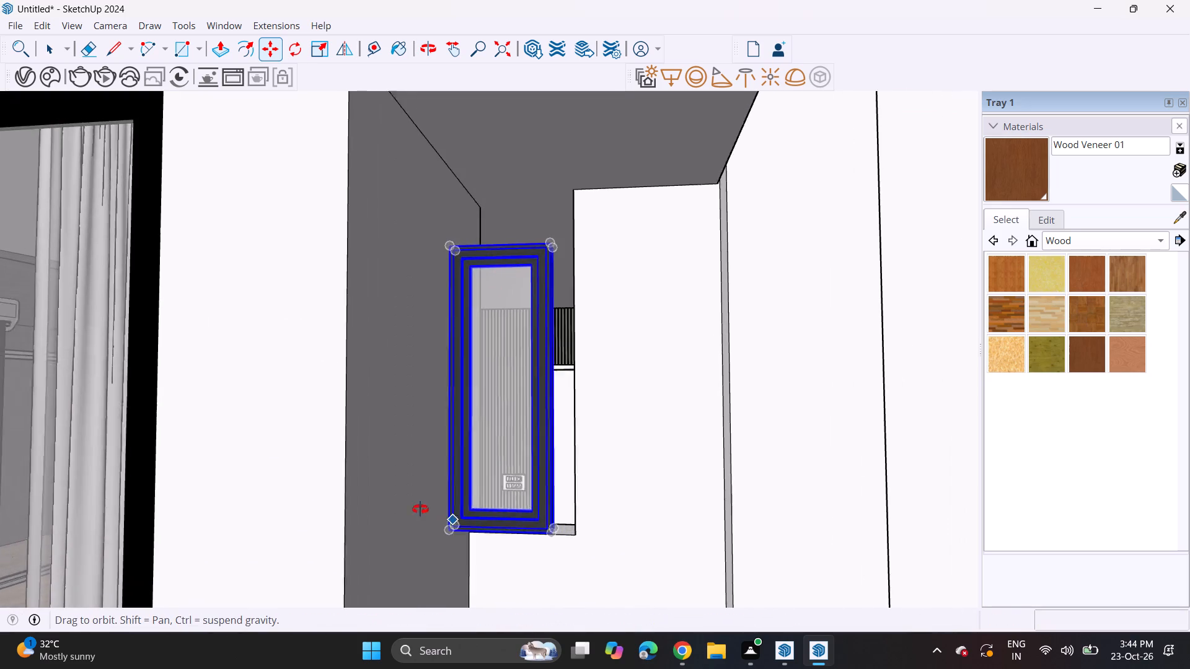
{"action": "middle_click_drag", "start_coordinate": [420, 509], "coordinate": [373, 466]}
{"action": "scroll", "coordinate": [409, 504], "scroll_direction": "up", "scroll_amount": 1}
{"action": "left_click", "coordinate": [286, 409]}
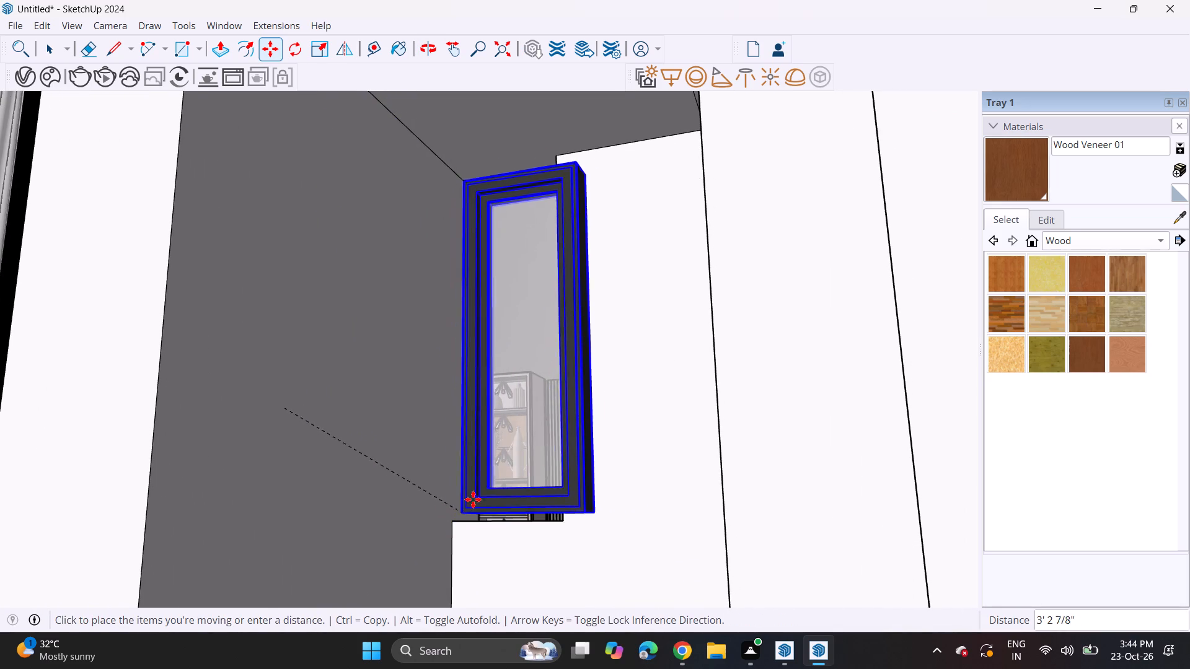
{"action": "middle_click_drag", "start_coordinate": [455, 481], "coordinate": [368, 436]}
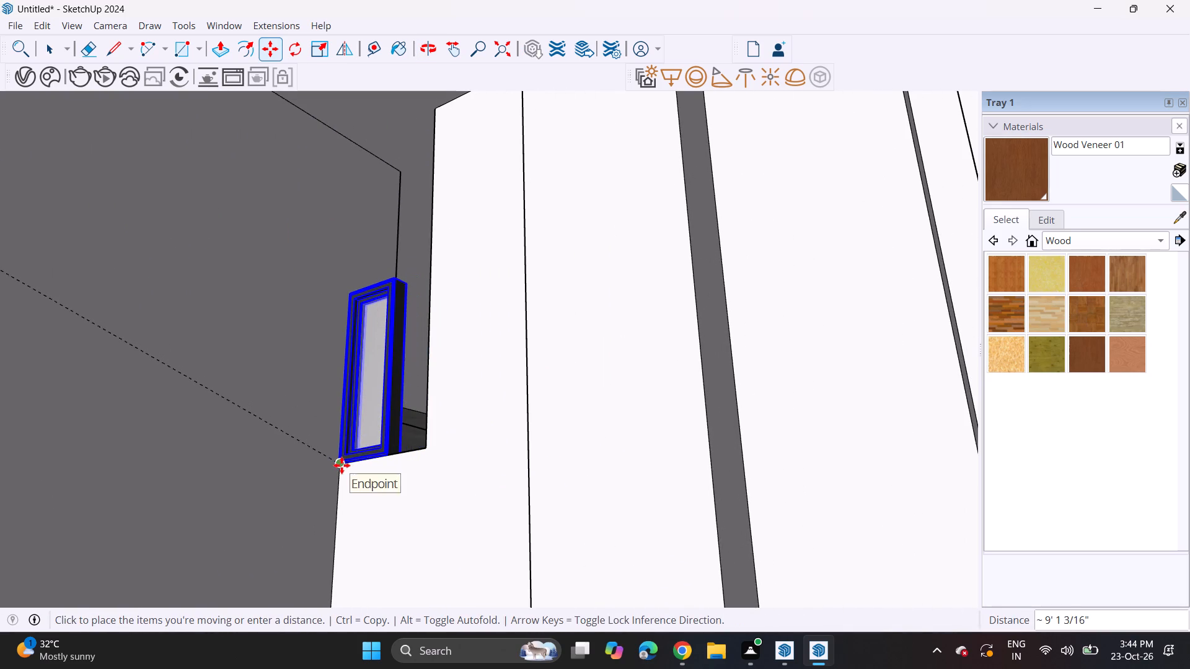
{"action": "left_click", "coordinate": [342, 465]}
Scale the imported window's height by about 2.00 and widen it to fill the narrow wall opening.
{"action": "middle_click_drag", "start_coordinate": [372, 386], "coordinate": [496, 437]}
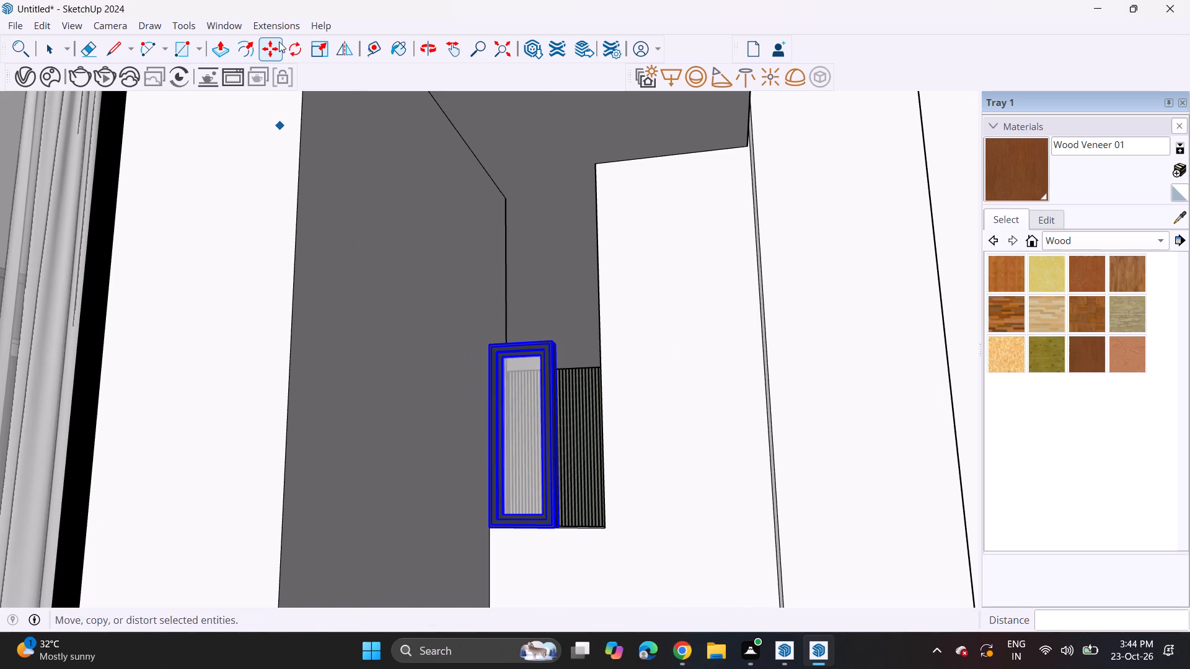
{"action": "left_click", "coordinate": [319, 45]}
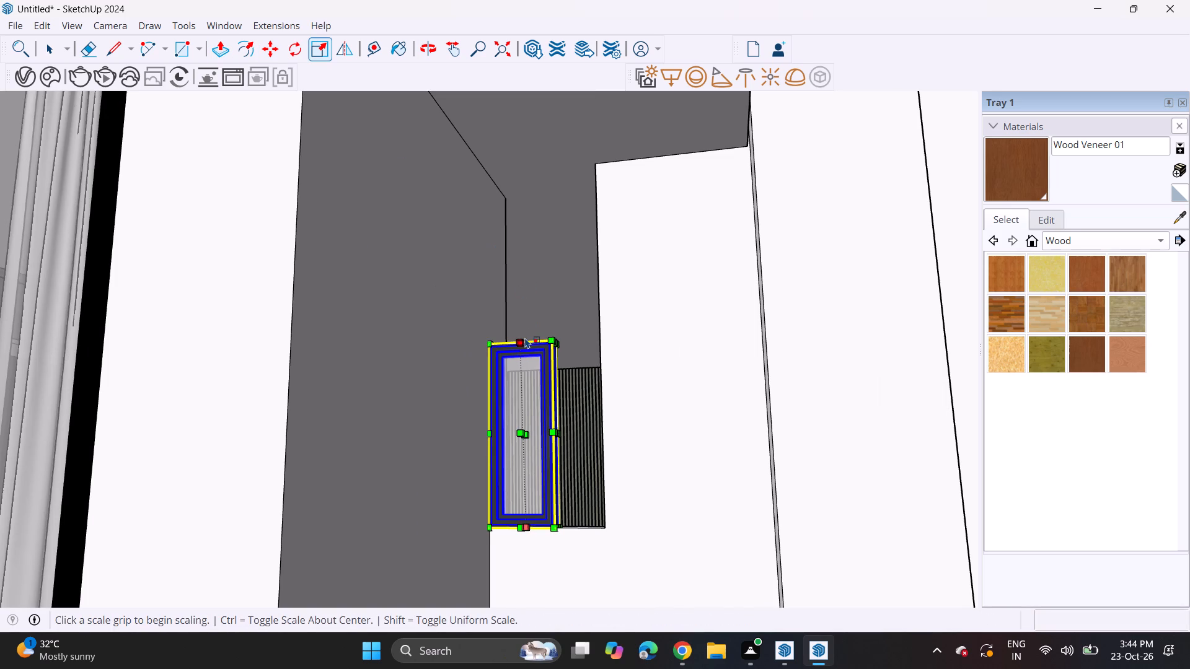
{"action": "left_click", "coordinate": [527, 343]}
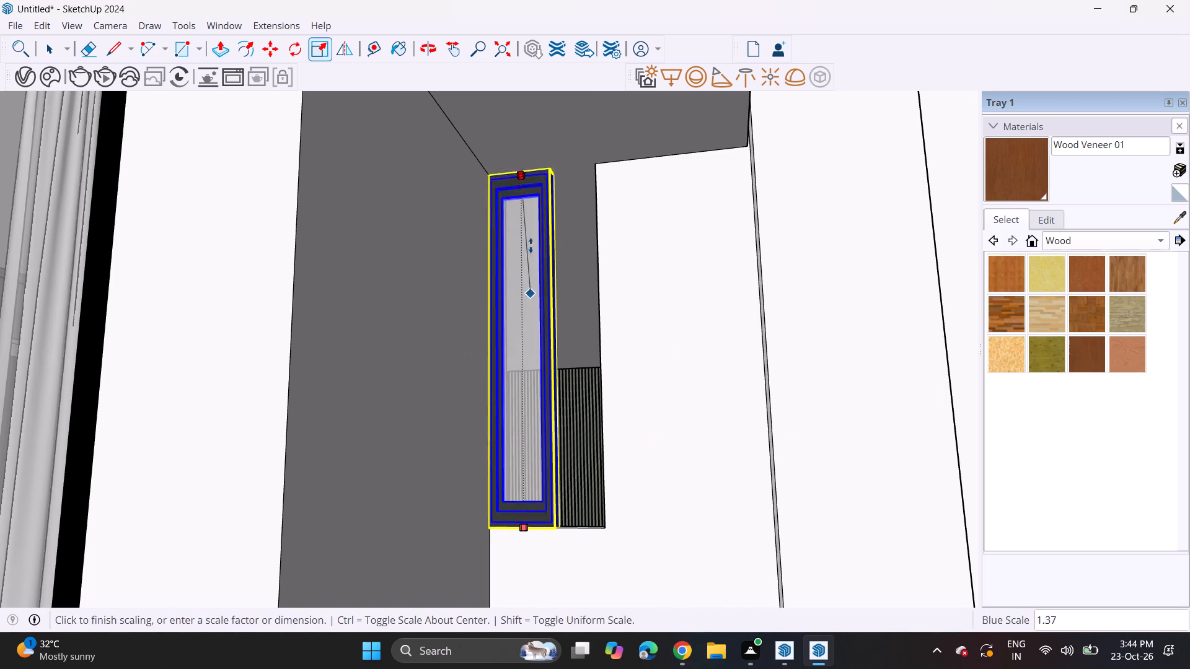
{"action": "left_click", "coordinate": [553, 151]}
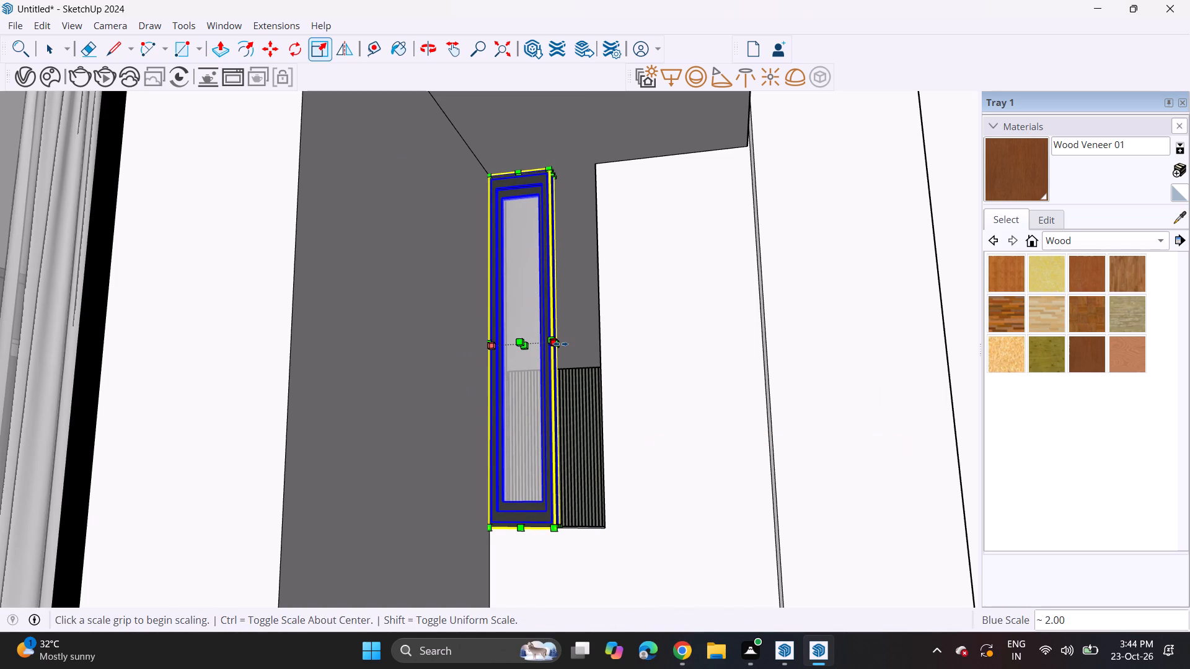
{"action": "left_click", "coordinate": [560, 344]}
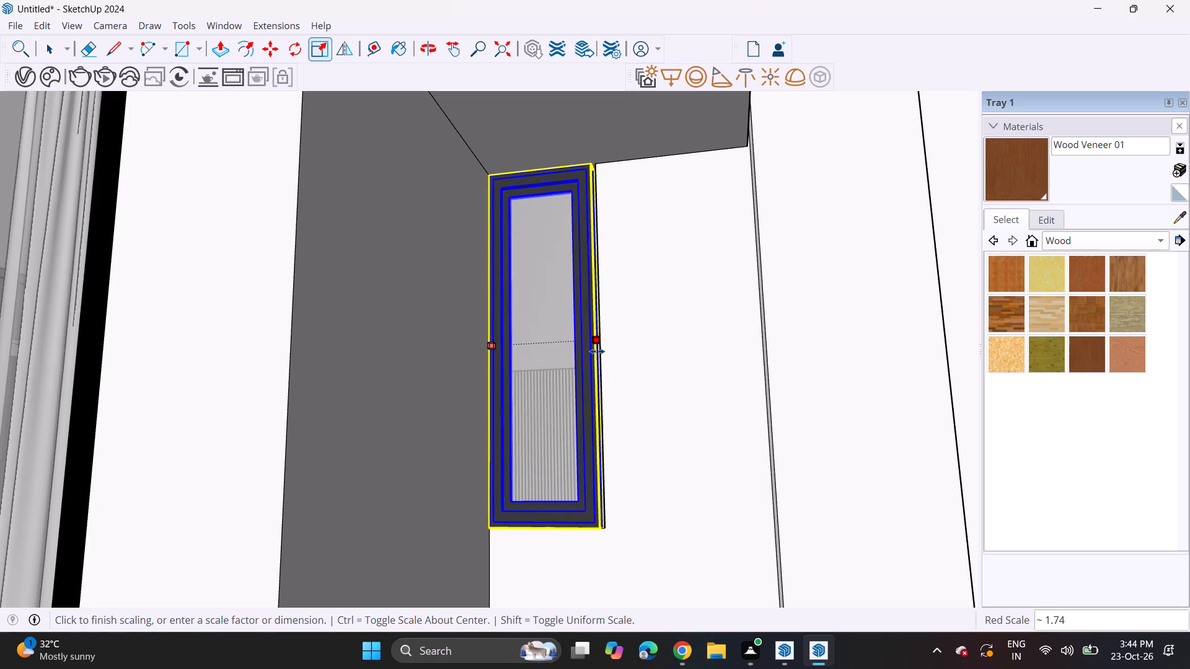
{"action": "left_click", "coordinate": [604, 351]}
{"action": "key", "text": "space"}
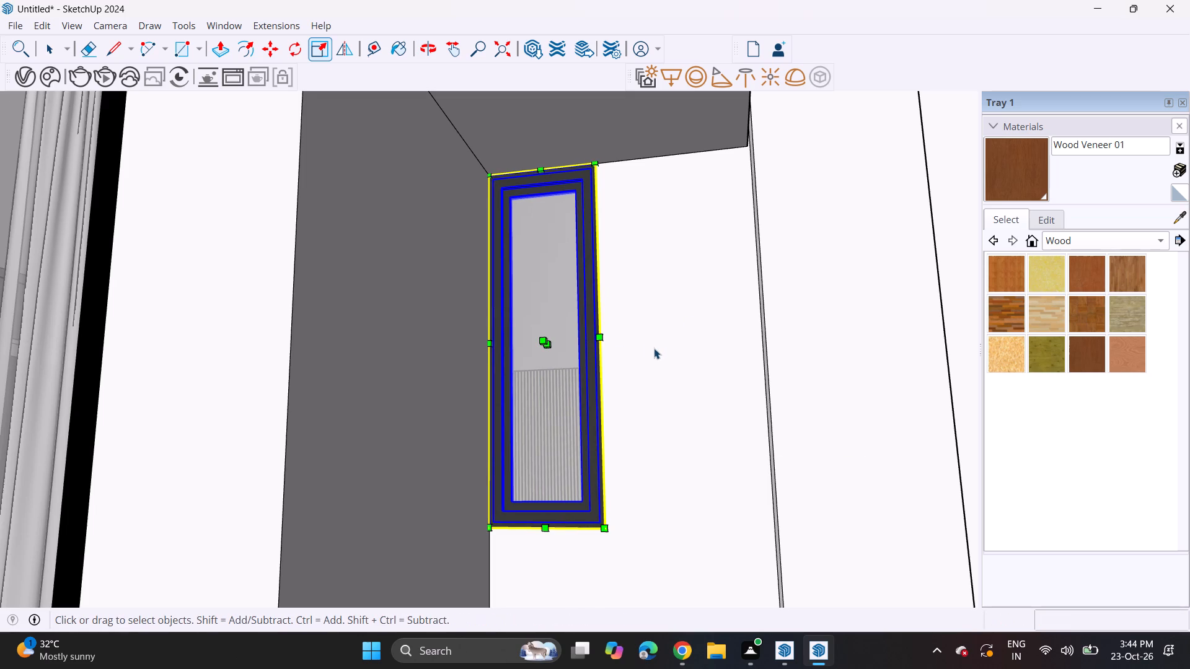
{"action": "left_click", "coordinate": [654, 348]}
{"action": "scroll", "coordinate": [637, 317], "scroll_direction": "down", "scroll_amount": 7}
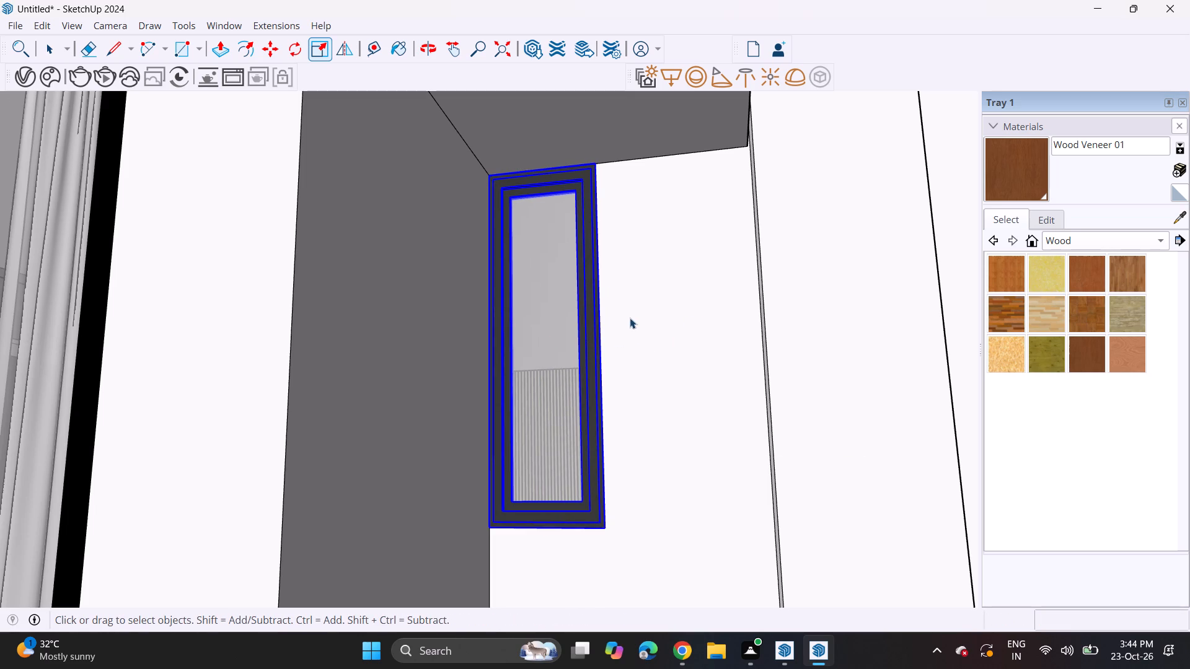
Examine the upper storey around the fitted narrow window, the balcony parapet and the railing, from close up and from above.
{"action": "middle_click_drag", "start_coordinate": [630, 318], "coordinate": [660, 344]}
{"action": "scroll", "coordinate": [632, 317], "scroll_direction": "down", "scroll_amount": 6}
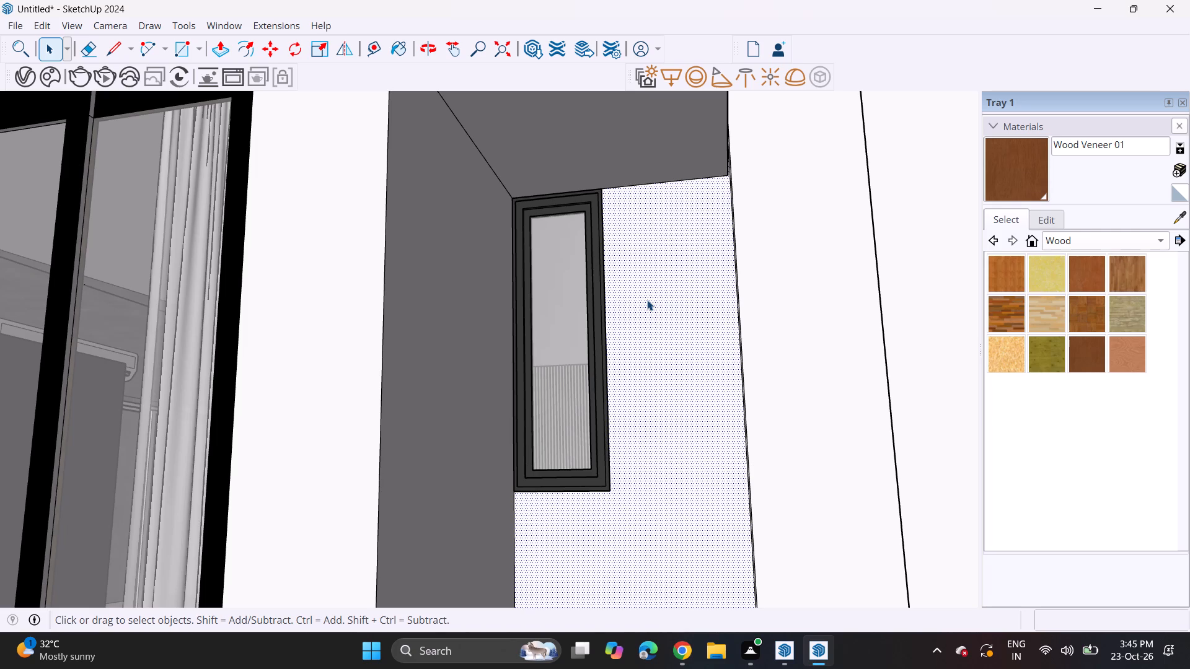
{"action": "scroll", "coordinate": [521, 310], "scroll_direction": "down", "scroll_amount": 8}
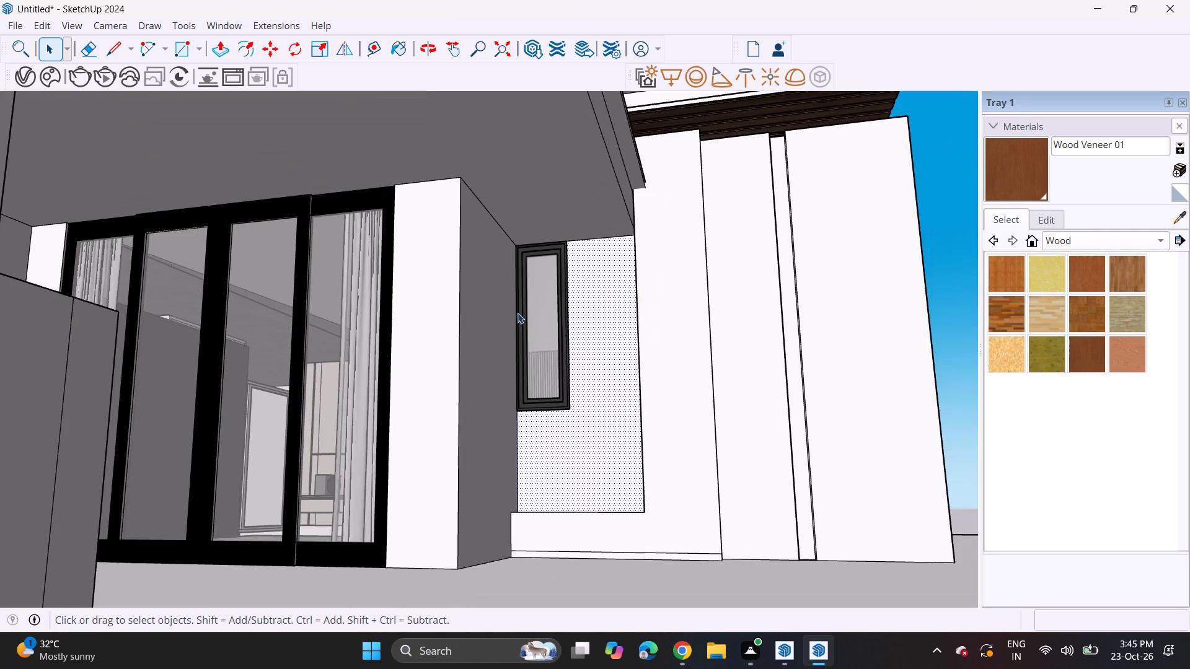
{"action": "middle_click_drag", "start_coordinate": [518, 313], "coordinate": [573, 346]}
{"action": "scroll", "coordinate": [584, 353], "scroll_direction": "down", "scroll_amount": 14}
{"action": "scroll", "coordinate": [576, 352], "scroll_direction": "up", "scroll_amount": 1}
{"action": "scroll", "coordinate": [576, 352], "scroll_direction": "down", "scroll_amount": 1}
{"action": "scroll", "coordinate": [576, 352], "scroll_direction": "up", "scroll_amount": 1}
{"action": "scroll", "coordinate": [576, 352], "scroll_direction": "down", "scroll_amount": 9}
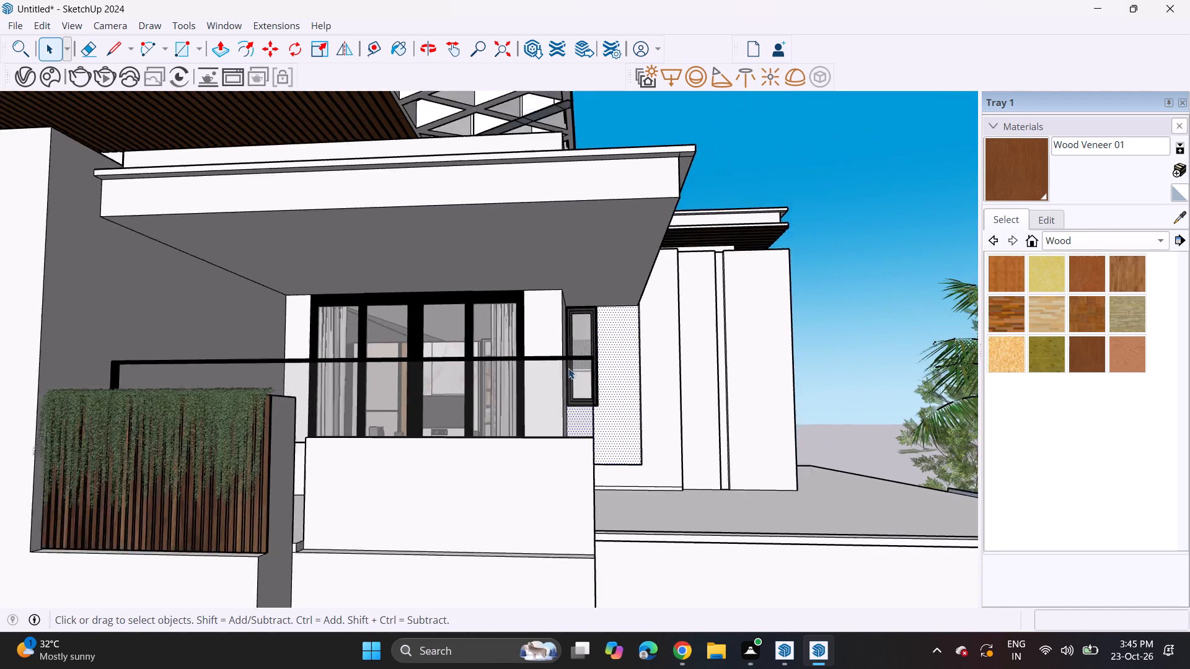
{"action": "scroll", "coordinate": [569, 352], "scroll_direction": "down", "scroll_amount": 13}
{"action": "middle_click_drag", "start_coordinate": [560, 356], "coordinate": [378, 478]}
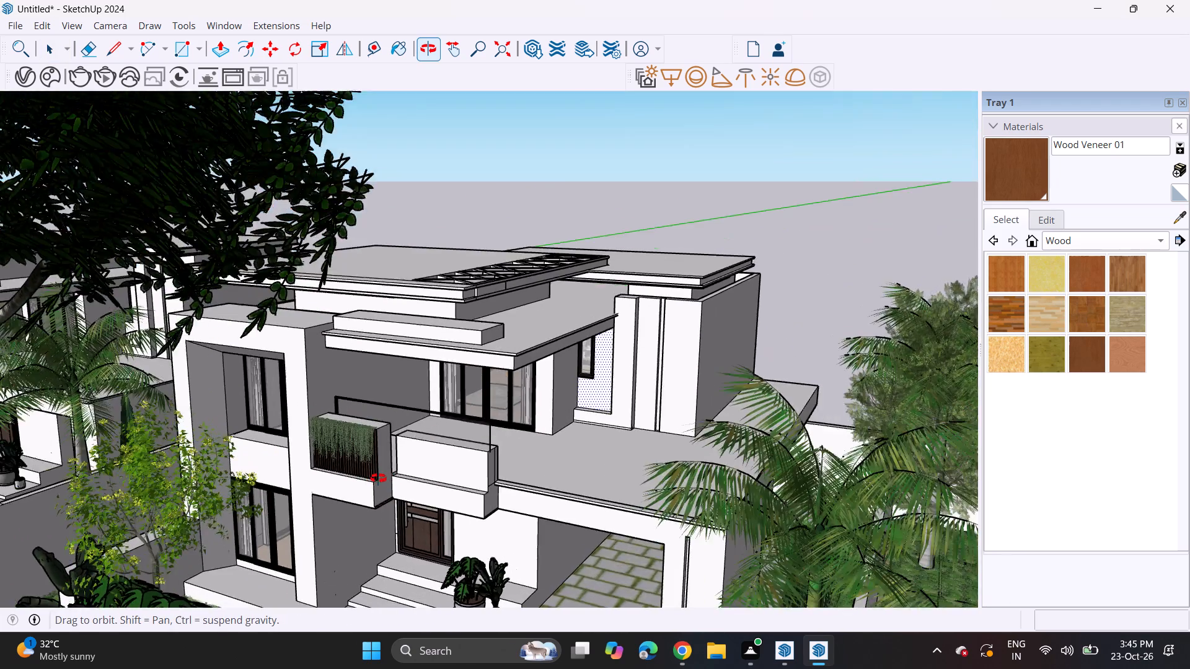
{"action": "middle_click_drag", "start_coordinate": [378, 478], "coordinate": [345, 478]}
Push the open end face of the balcony parapet back in line with the wall corner beside the sliding doors.
{"action": "scroll", "coordinate": [464, 467], "scroll_direction": "up", "scroll_amount": 13}
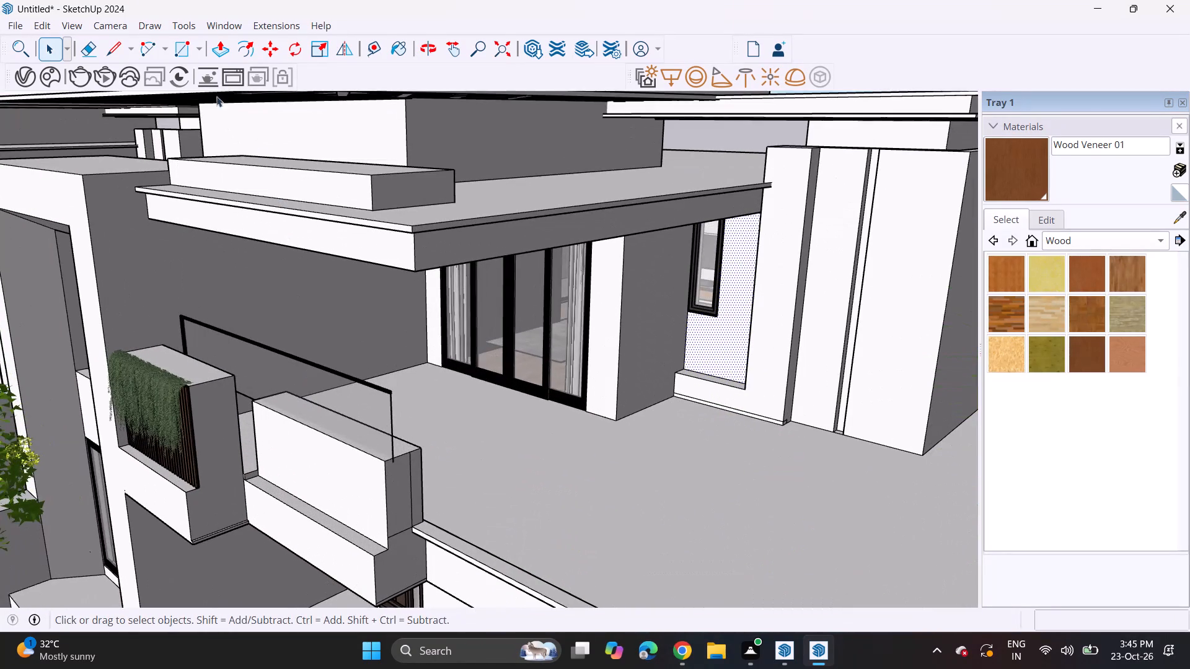
{"action": "left_click", "coordinate": [223, 54]}
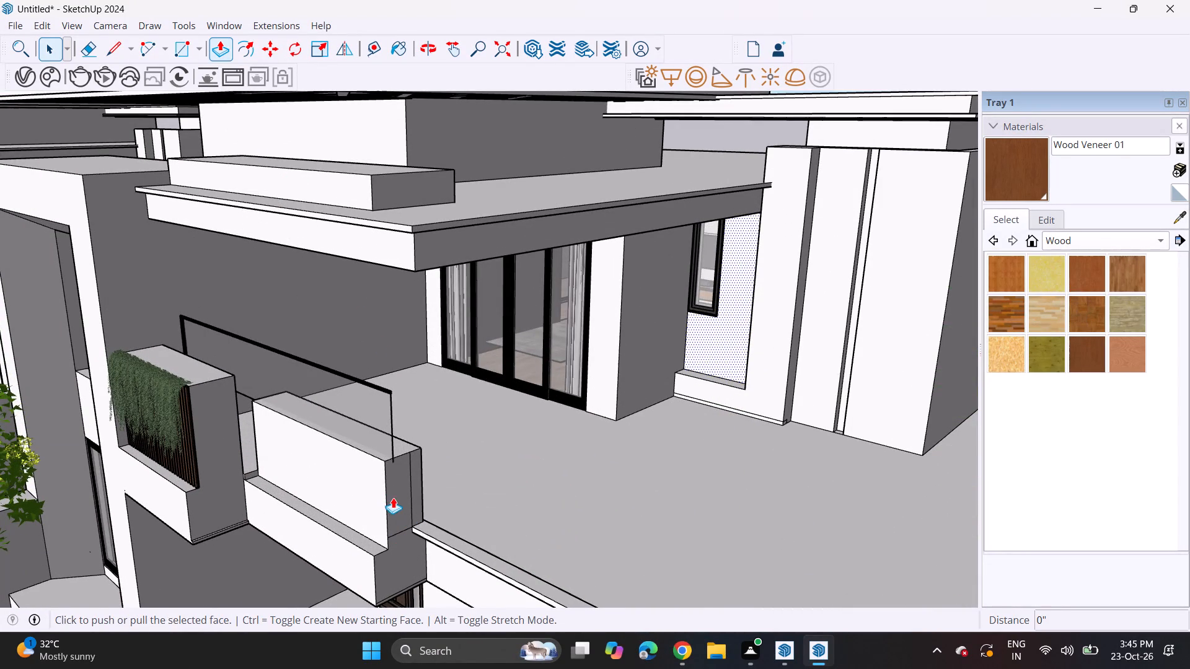
{"action": "scroll", "coordinate": [411, 493], "scroll_direction": "up", "scroll_amount": 7}
{"action": "key", "text": "Escape"}
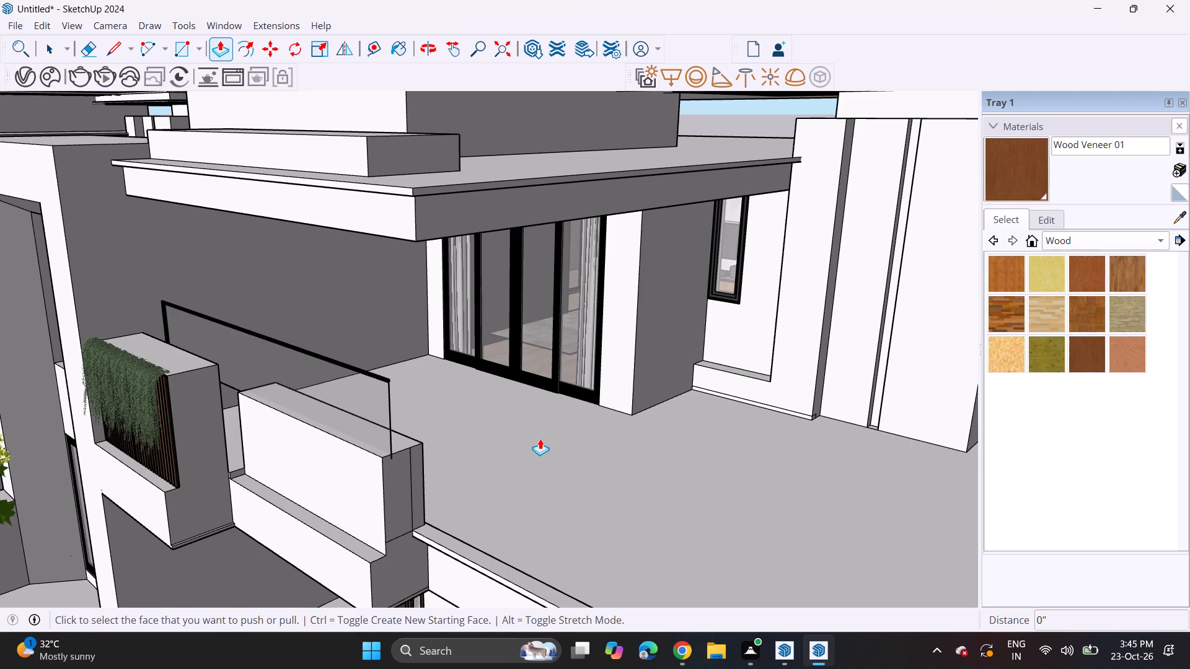
{"action": "left_click", "coordinate": [398, 498]}
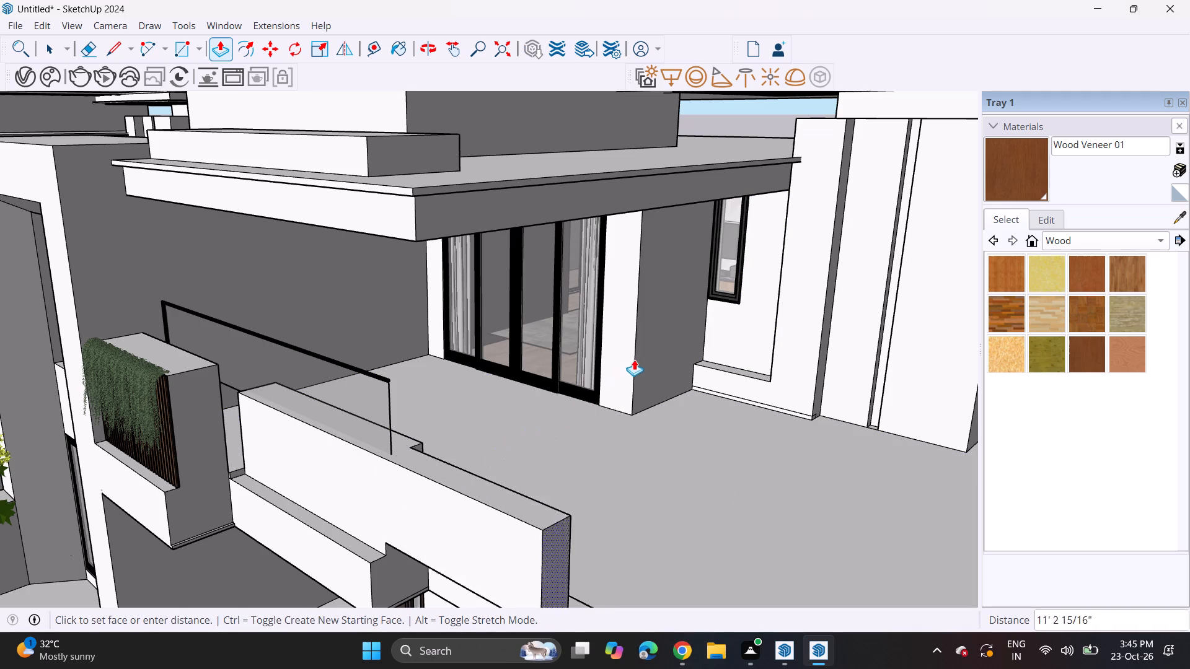
{"action": "left_click", "coordinate": [637, 359]}
Push the parapet's remaining end strip, the ledge end beneath it and the thin base slab back by the same distance.
{"action": "double_click", "coordinate": [416, 476]}
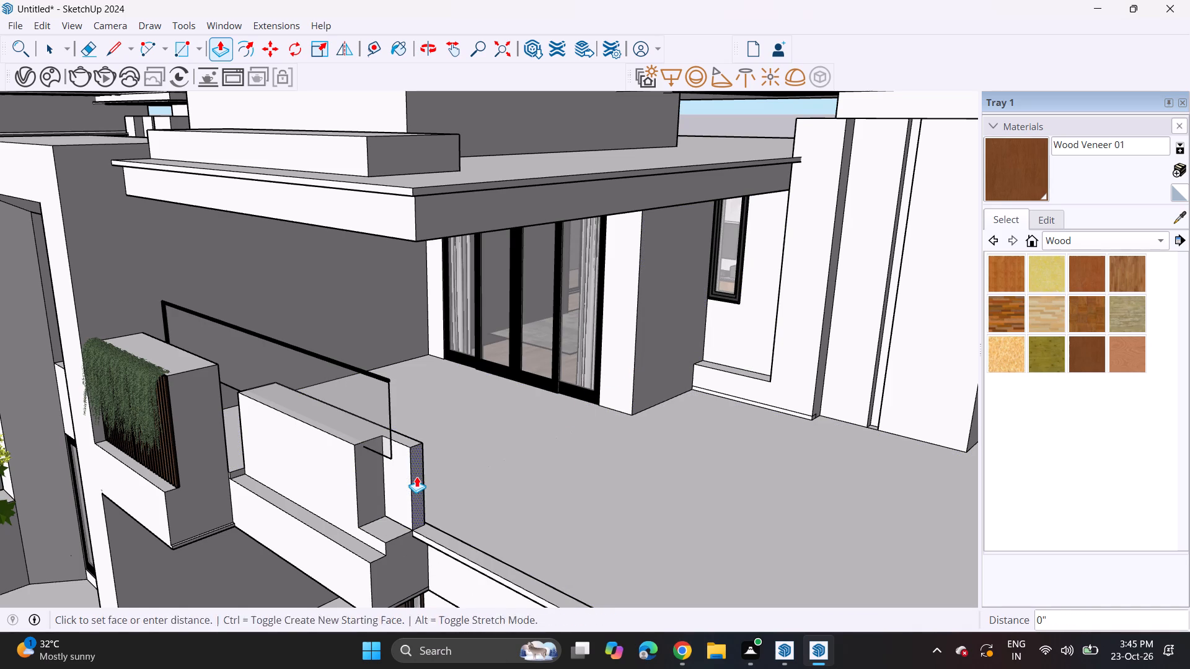
{"action": "double_click", "coordinate": [398, 556]}
{"action": "middle_click_drag", "start_coordinate": [400, 520], "coordinate": [552, 465]}
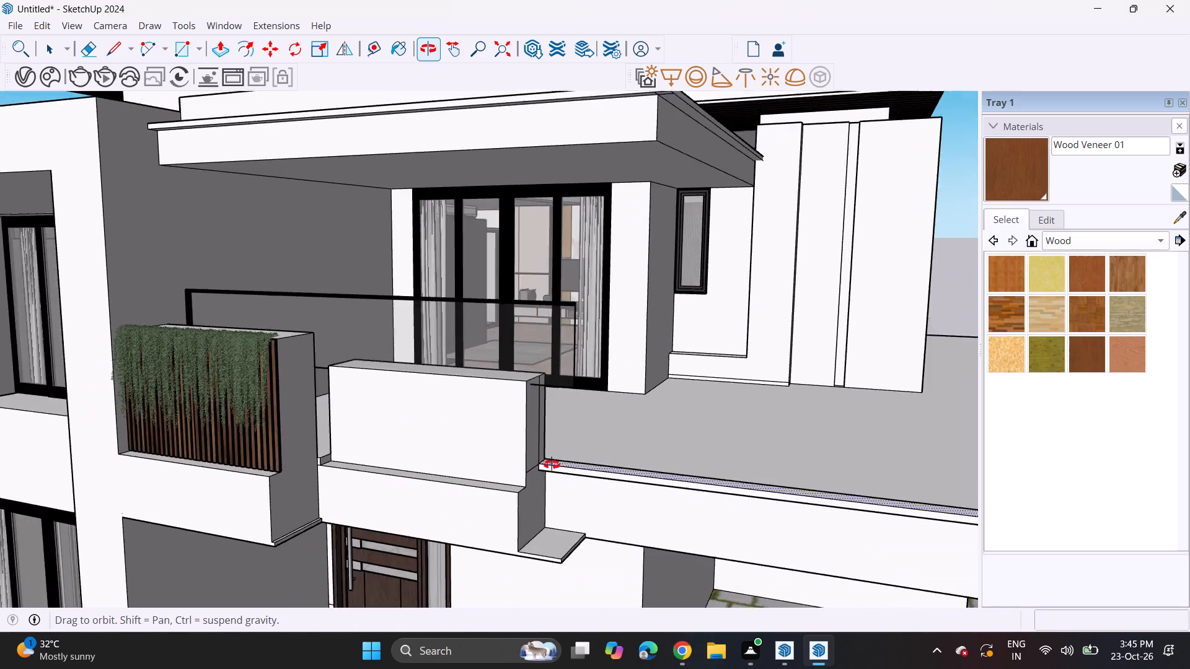
{"action": "middle_click_drag", "start_coordinate": [552, 465], "coordinate": [519, 432]}
{"action": "scroll", "coordinate": [557, 476], "scroll_direction": "up", "scroll_amount": 6}
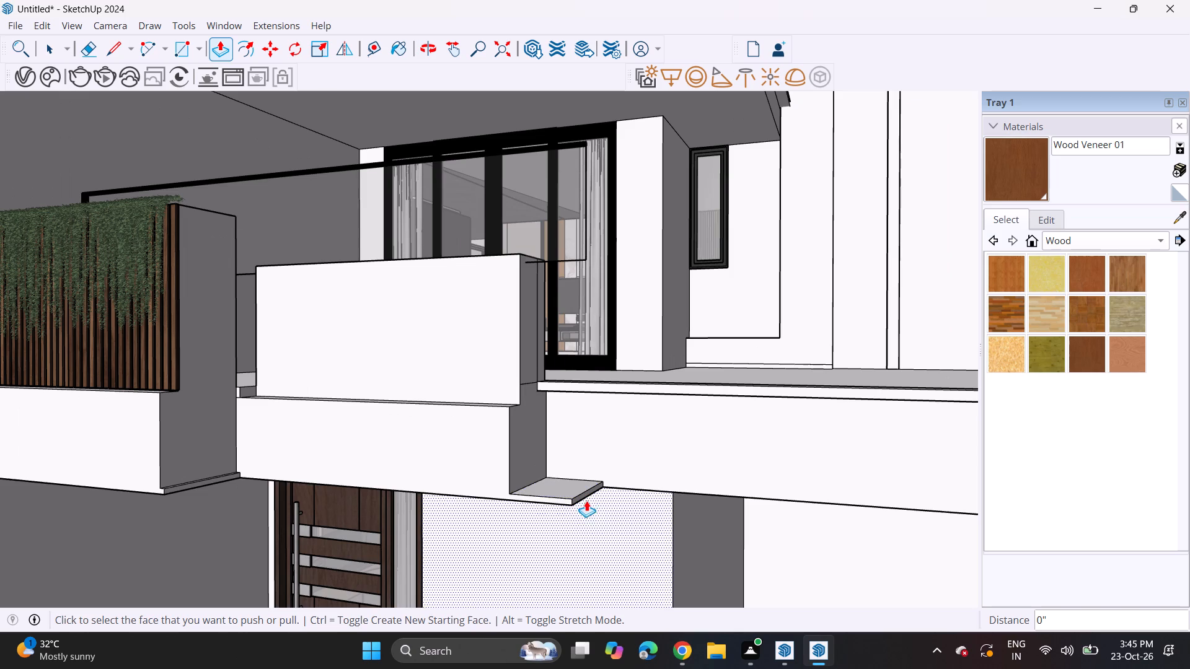
{"action": "double_click", "coordinate": [586, 497]}
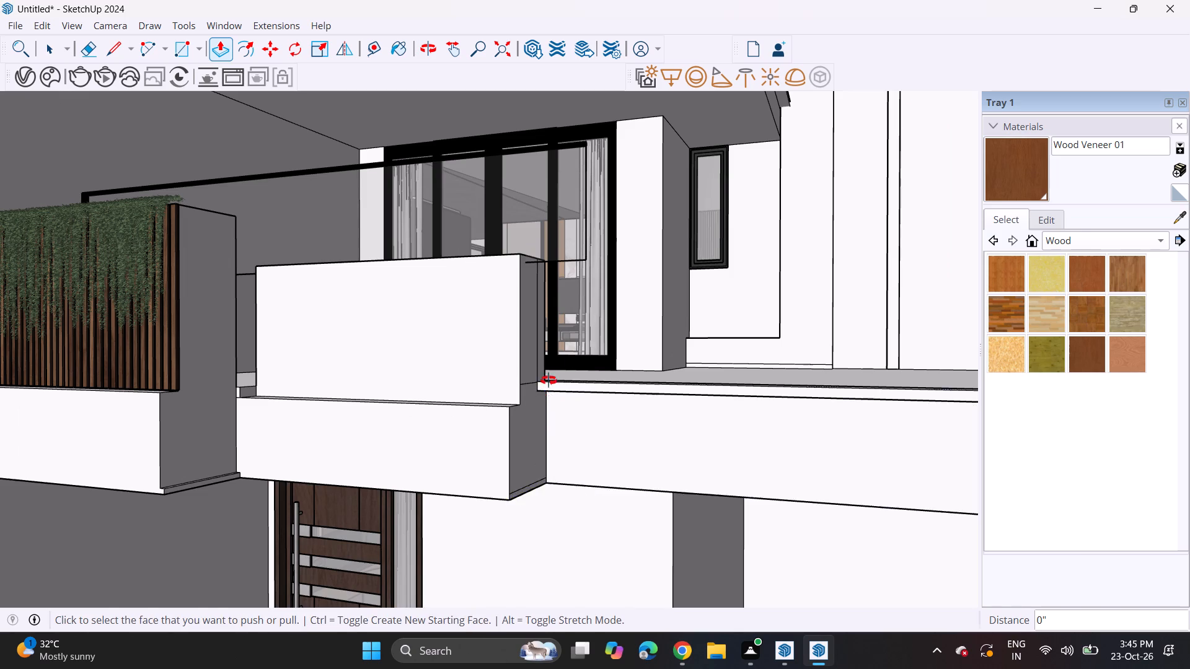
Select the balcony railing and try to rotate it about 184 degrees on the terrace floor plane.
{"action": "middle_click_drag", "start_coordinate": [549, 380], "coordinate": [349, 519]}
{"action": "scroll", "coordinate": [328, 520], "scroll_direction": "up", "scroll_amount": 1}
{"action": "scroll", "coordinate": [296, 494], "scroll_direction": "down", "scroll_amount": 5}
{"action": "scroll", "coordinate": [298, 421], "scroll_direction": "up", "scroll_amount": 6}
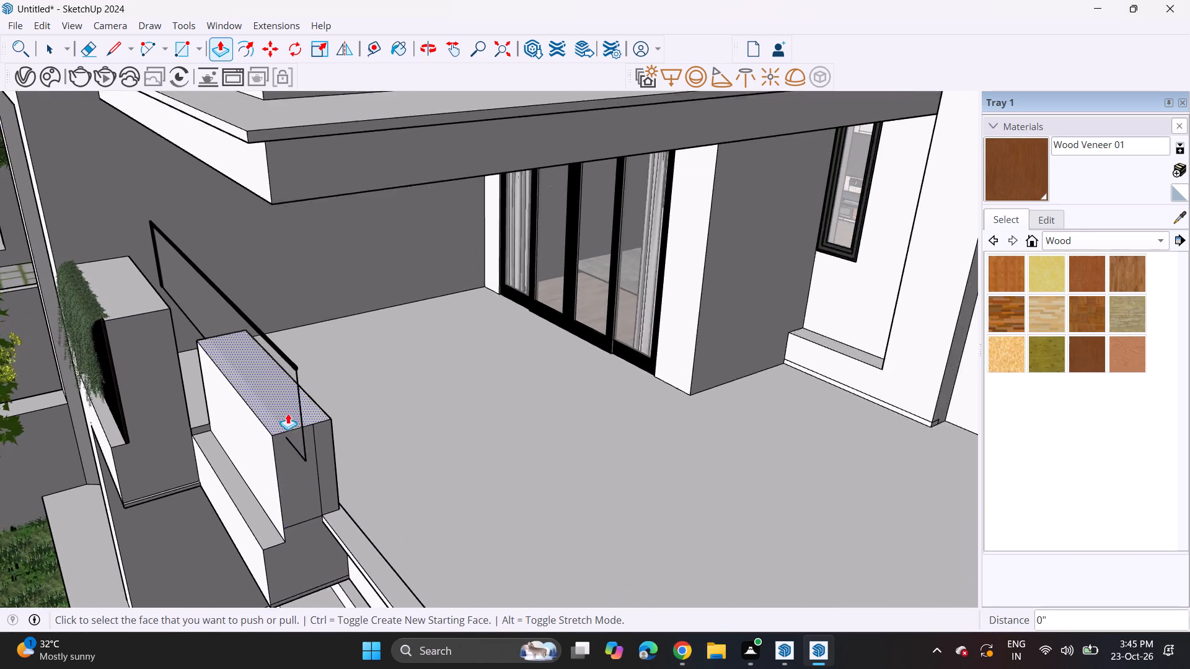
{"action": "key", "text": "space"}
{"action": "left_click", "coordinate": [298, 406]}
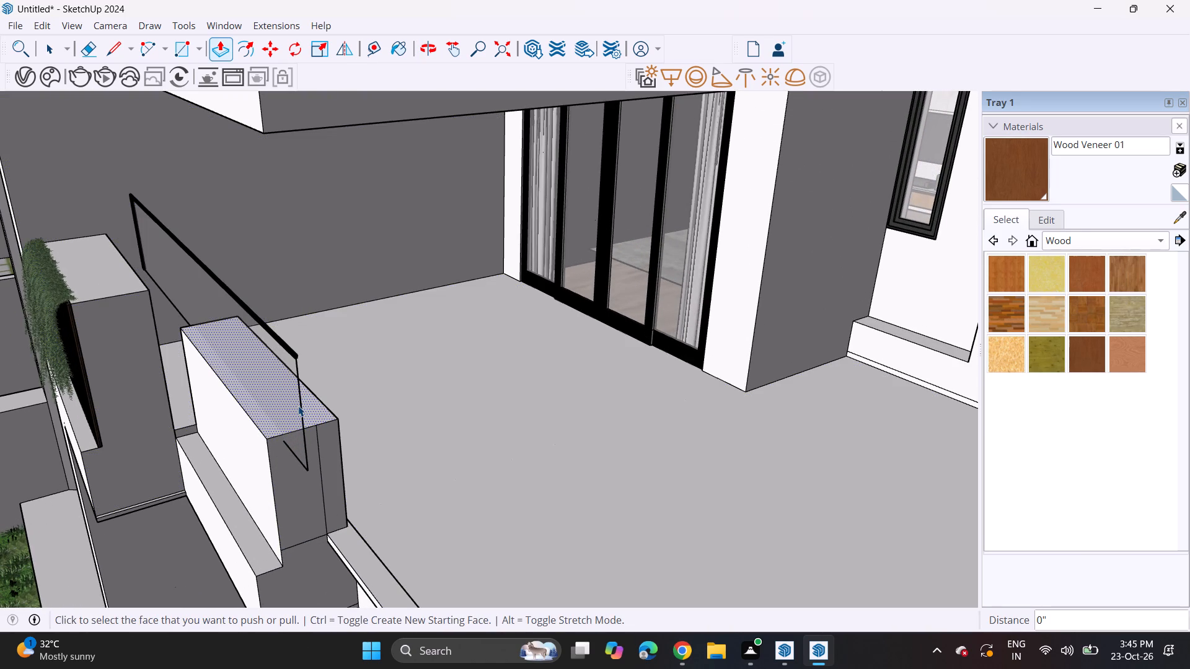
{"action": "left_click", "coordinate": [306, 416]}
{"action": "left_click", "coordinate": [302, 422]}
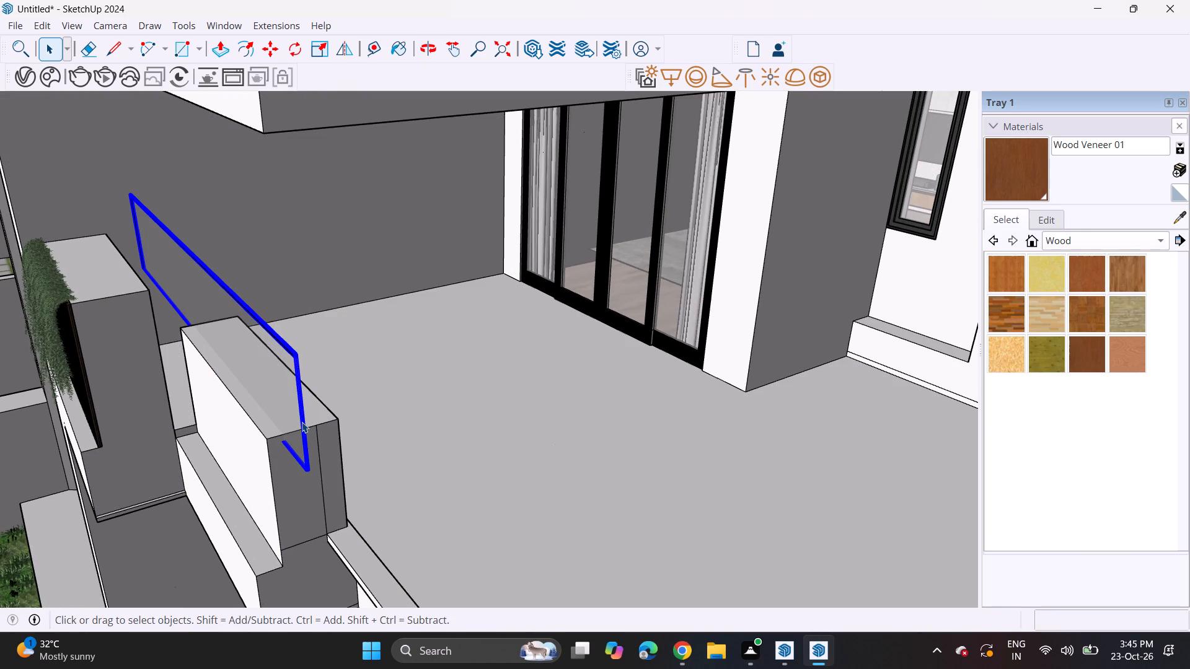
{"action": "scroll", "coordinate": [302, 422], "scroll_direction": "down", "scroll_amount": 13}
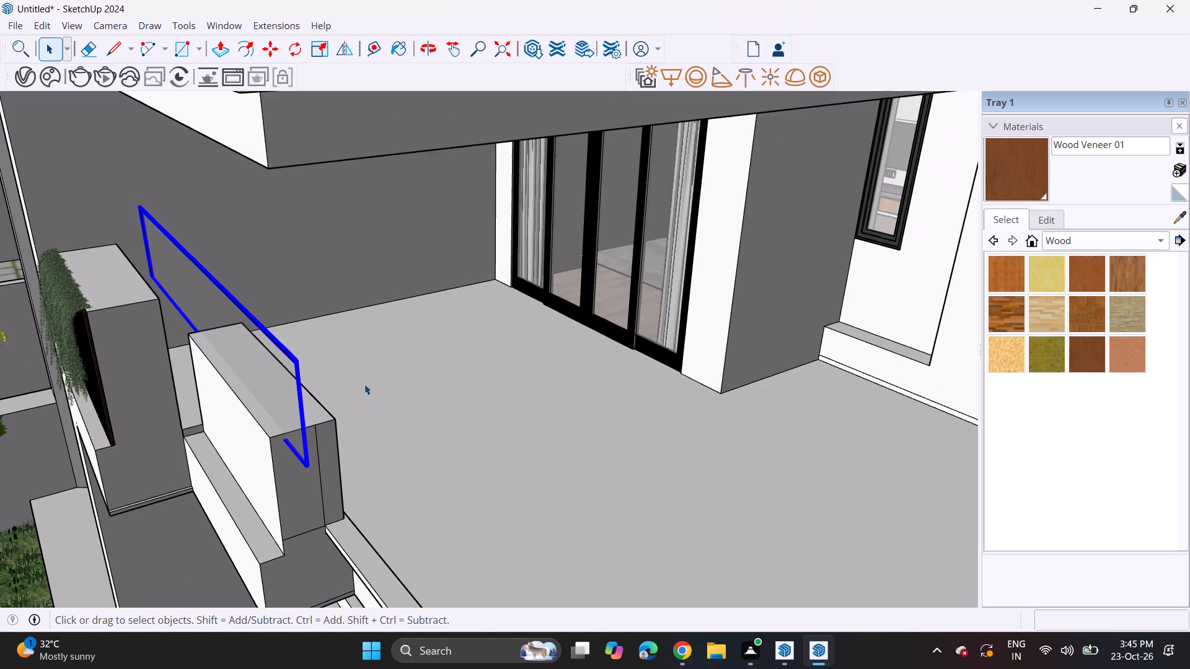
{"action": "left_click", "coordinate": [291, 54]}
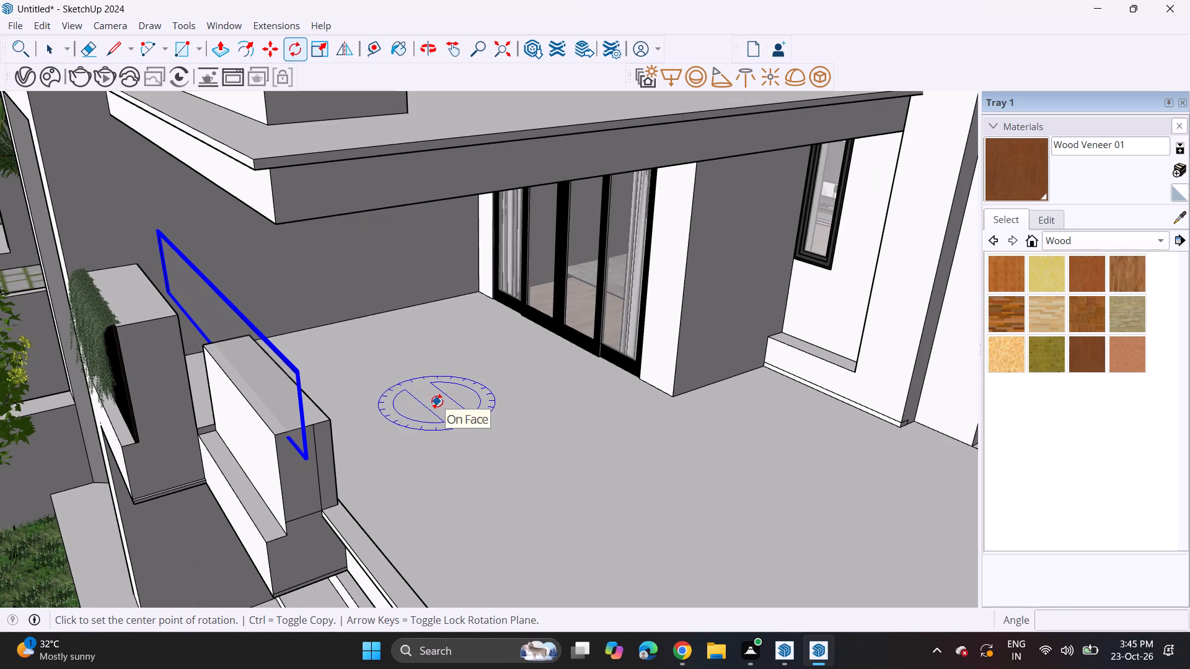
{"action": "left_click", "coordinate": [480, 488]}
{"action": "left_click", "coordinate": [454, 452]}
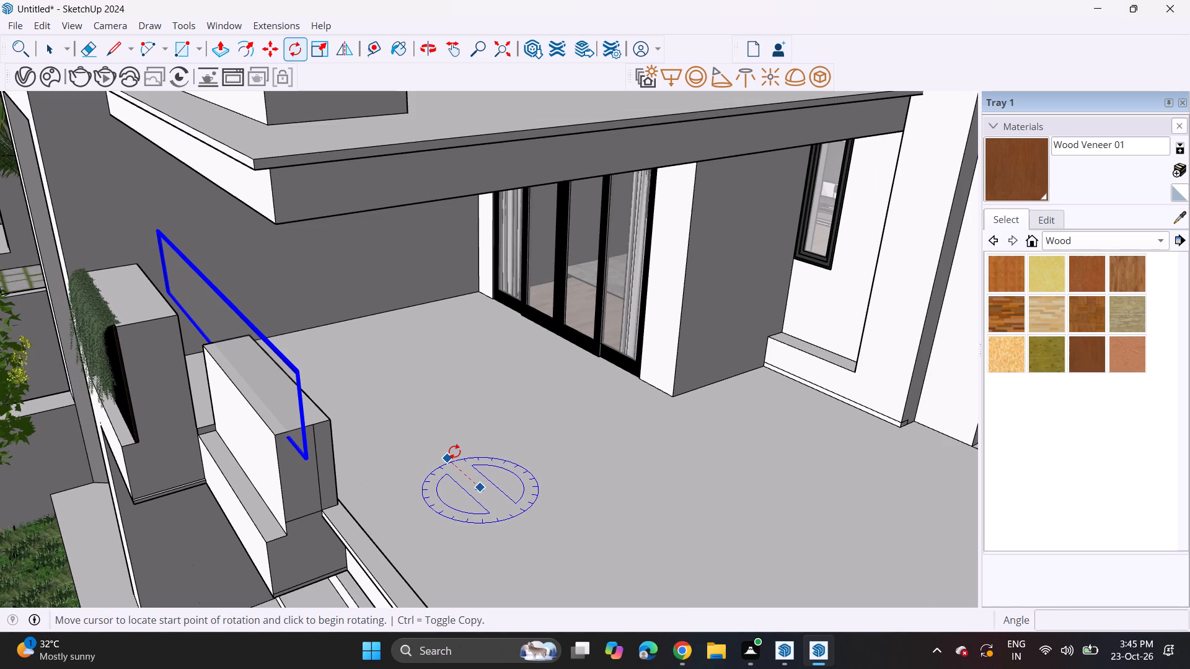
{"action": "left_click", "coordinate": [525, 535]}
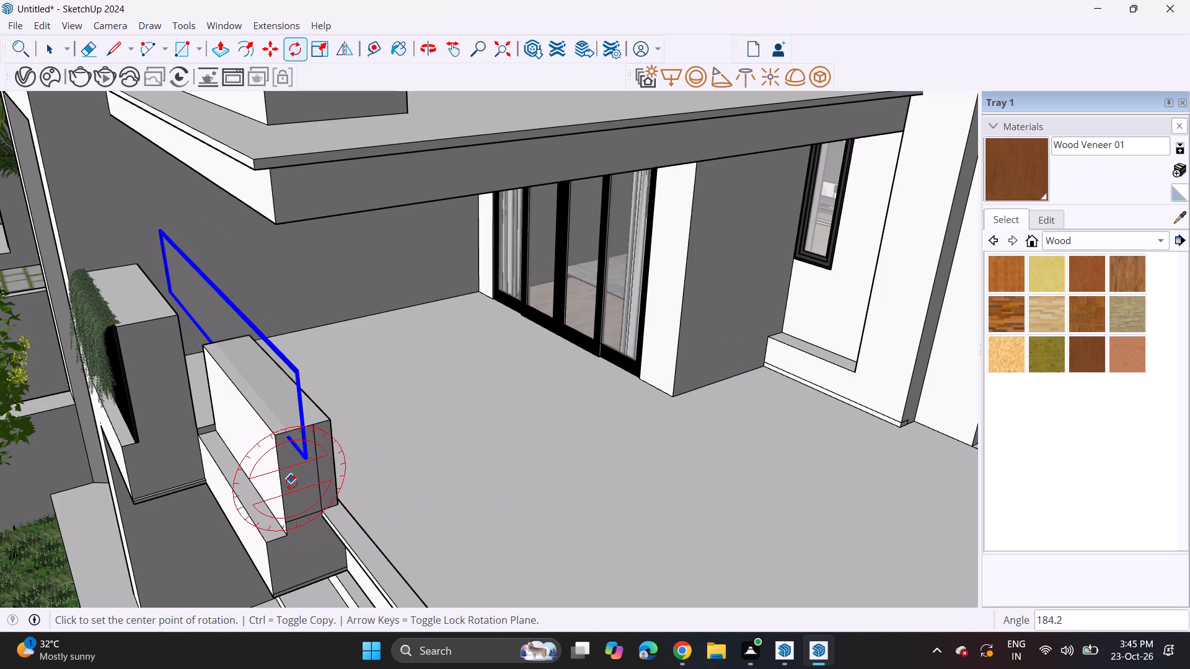
Rotate the selected balcony railing 180 degrees on the terrace floor plane.
{"action": "middle_click_drag", "start_coordinate": [302, 456], "coordinate": [363, 435]}
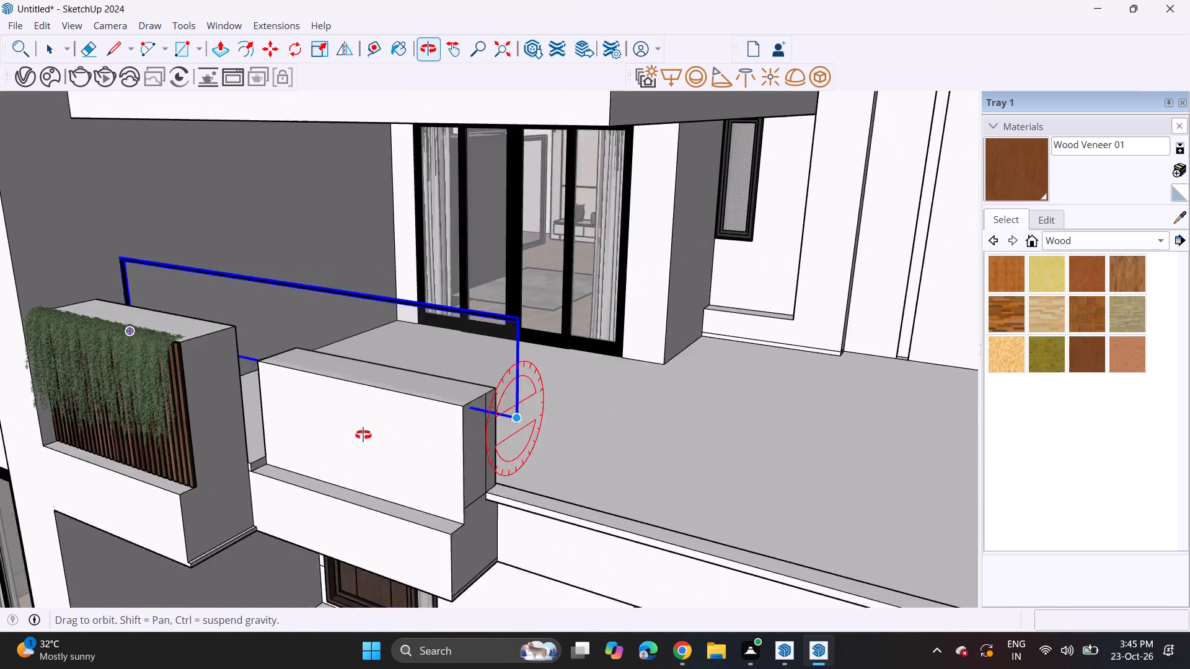
{"action": "middle_click_drag", "start_coordinate": [363, 435], "coordinate": [359, 436]}
{"action": "left_click", "coordinate": [537, 507]}
{"action": "left_click", "coordinate": [495, 476]}
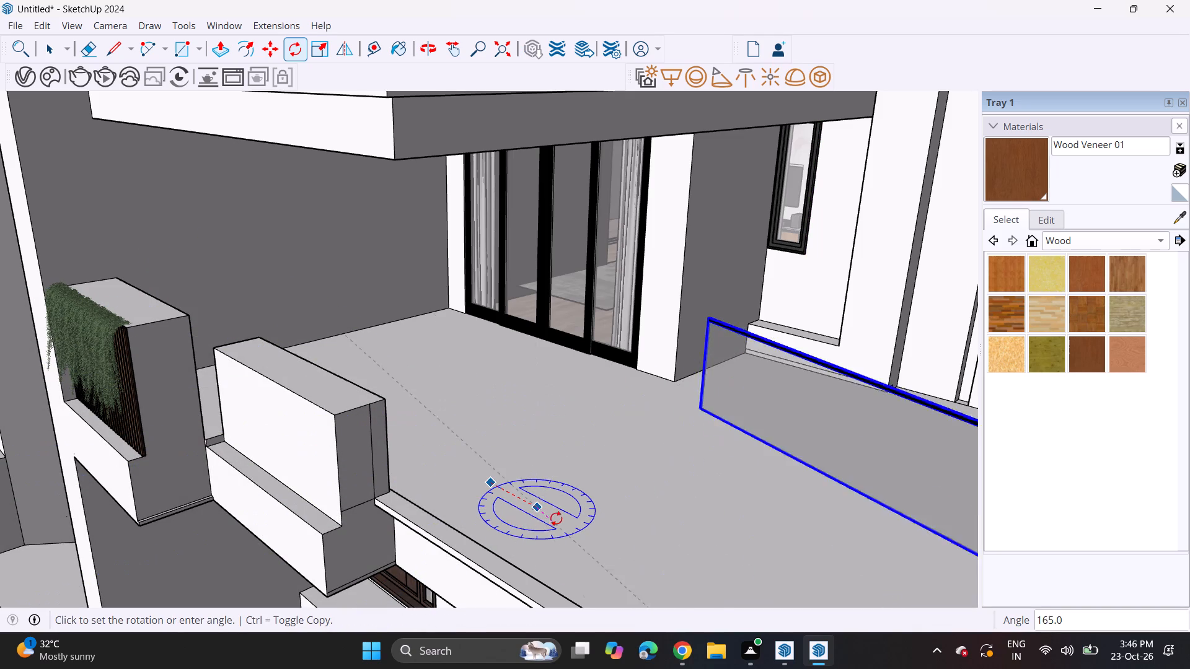
{"action": "left_click", "coordinate": [570, 528]}
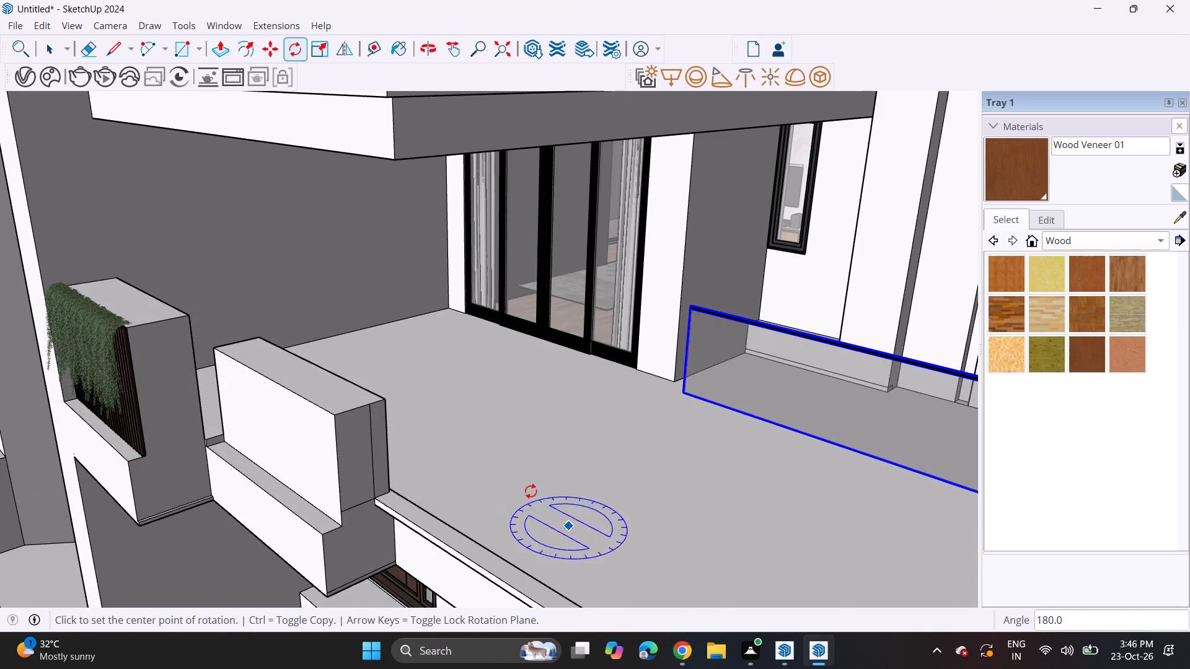
Move the rotated railing by its bottom corner about 35' 1" onto the top of the green-wall planter beside the side wall.
{"action": "left_click", "coordinate": [275, 50]}
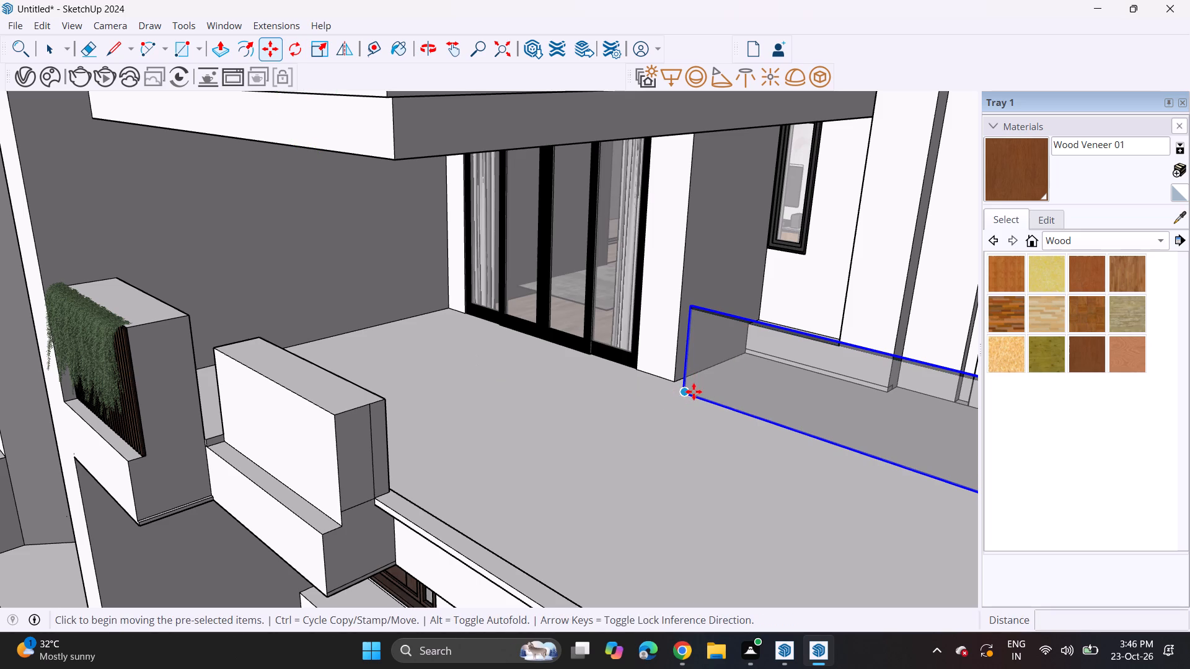
{"action": "left_click", "coordinate": [679, 400]}
{"action": "middle_click_drag", "start_coordinate": [233, 293], "coordinate": [277, 304]}
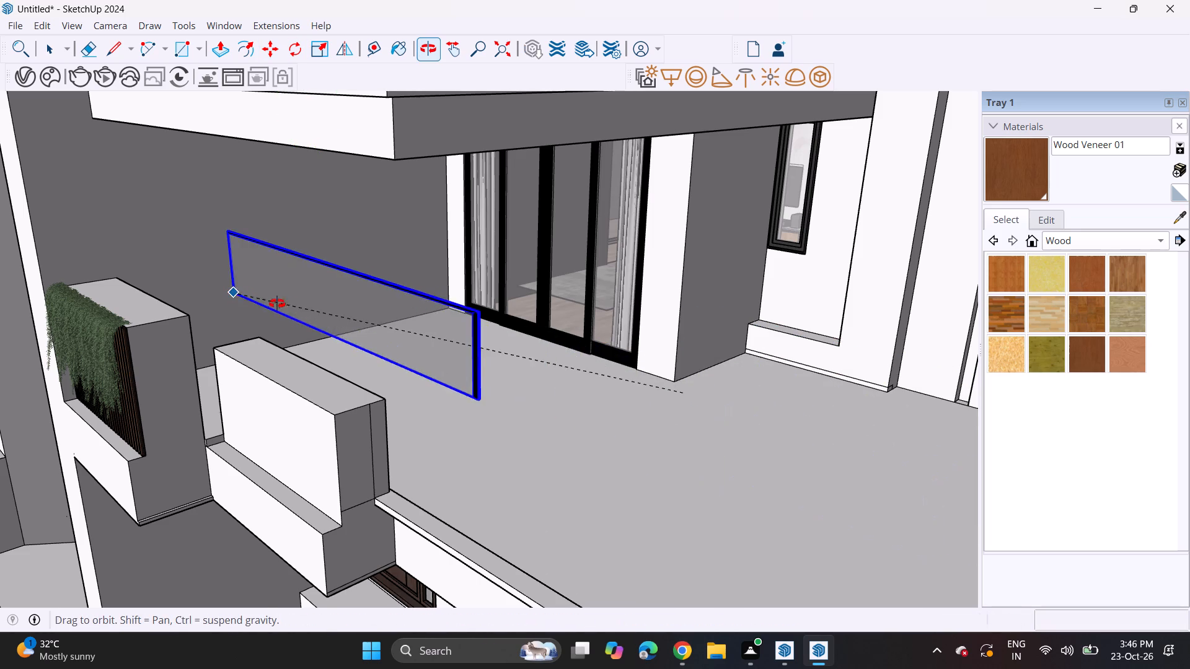
{"action": "middle_click_drag", "start_coordinate": [277, 304], "coordinate": [415, 350]}
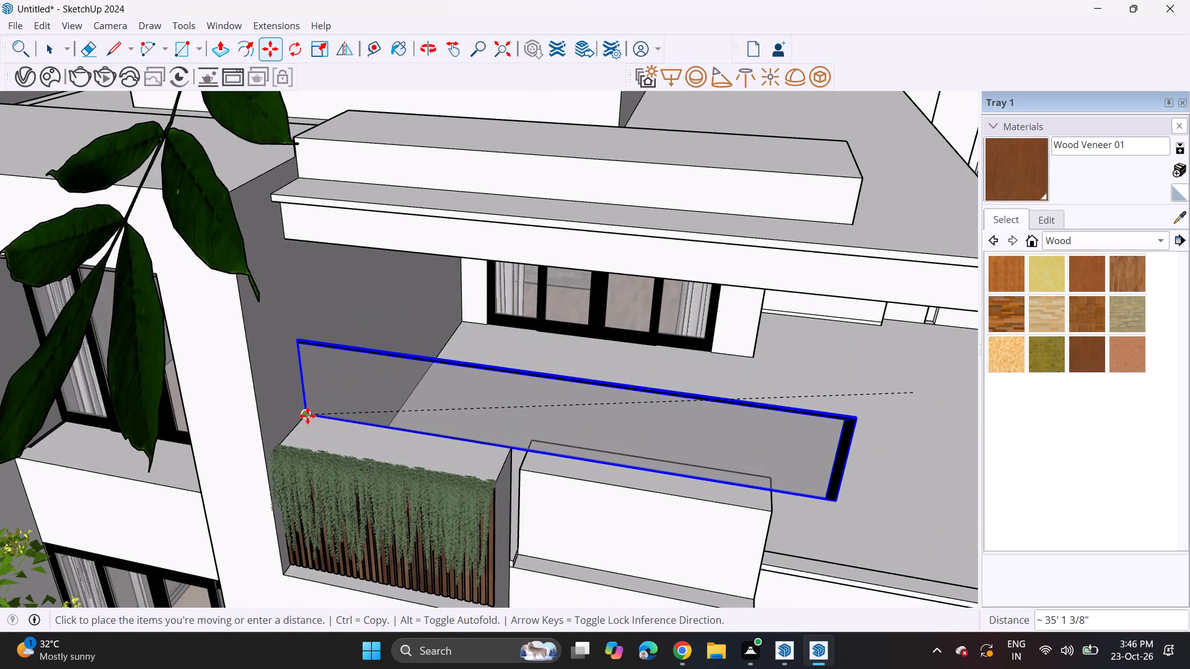
{"action": "left_click", "coordinate": [307, 416]}
Move the railing by its outer post's bottom corner about 4' 4" onto the top edge of the parapet's open end.
{"action": "middle_click_drag", "start_coordinate": [672, 391], "coordinate": [164, 279]}
{"action": "scroll", "coordinate": [164, 279], "scroll_direction": "up", "scroll_amount": 1}
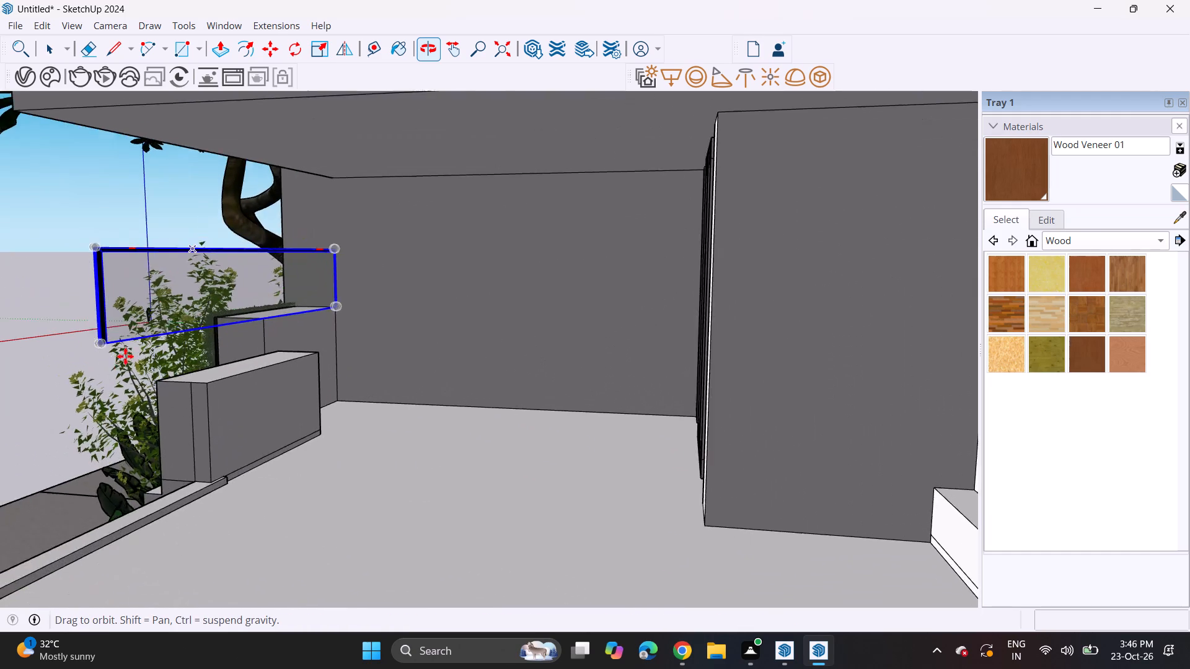
{"action": "left_click", "coordinate": [90, 351]}
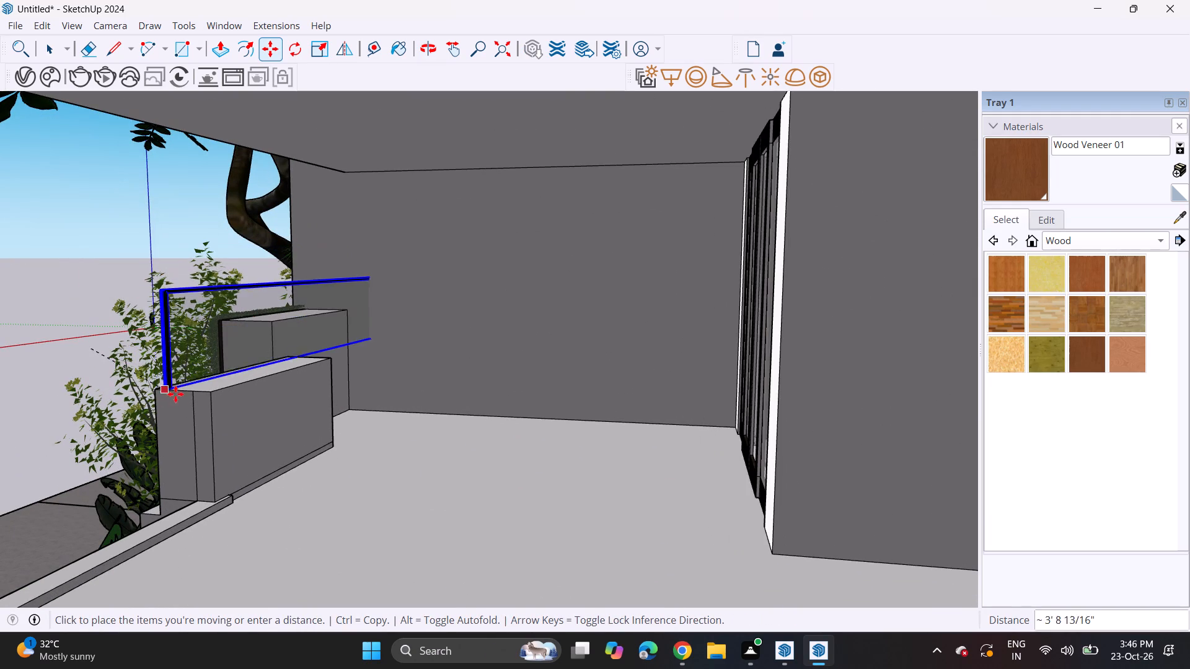
{"action": "middle_click_drag", "start_coordinate": [190, 395], "coordinate": [343, 422]}
{"action": "left_click", "coordinate": [176, 435]}
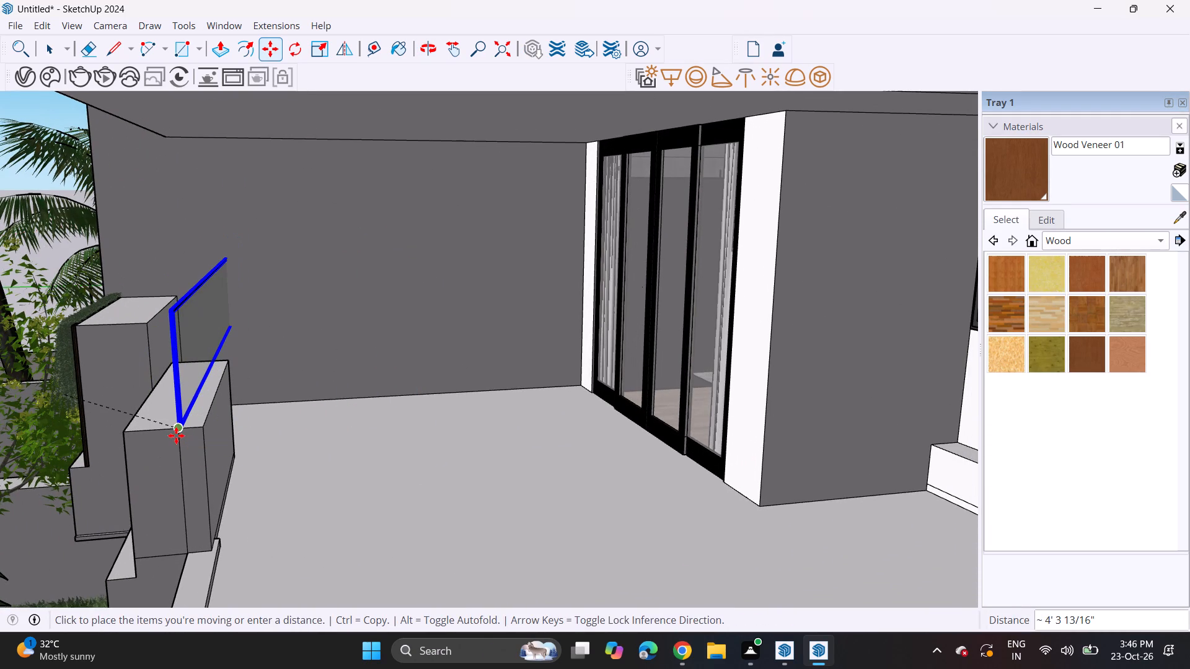
Move the railing by its bottom corner about 1' 10" onto the parapet's front top corner at the open end.
{"action": "middle_click_drag", "start_coordinate": [216, 385], "coordinate": [626, 357]}
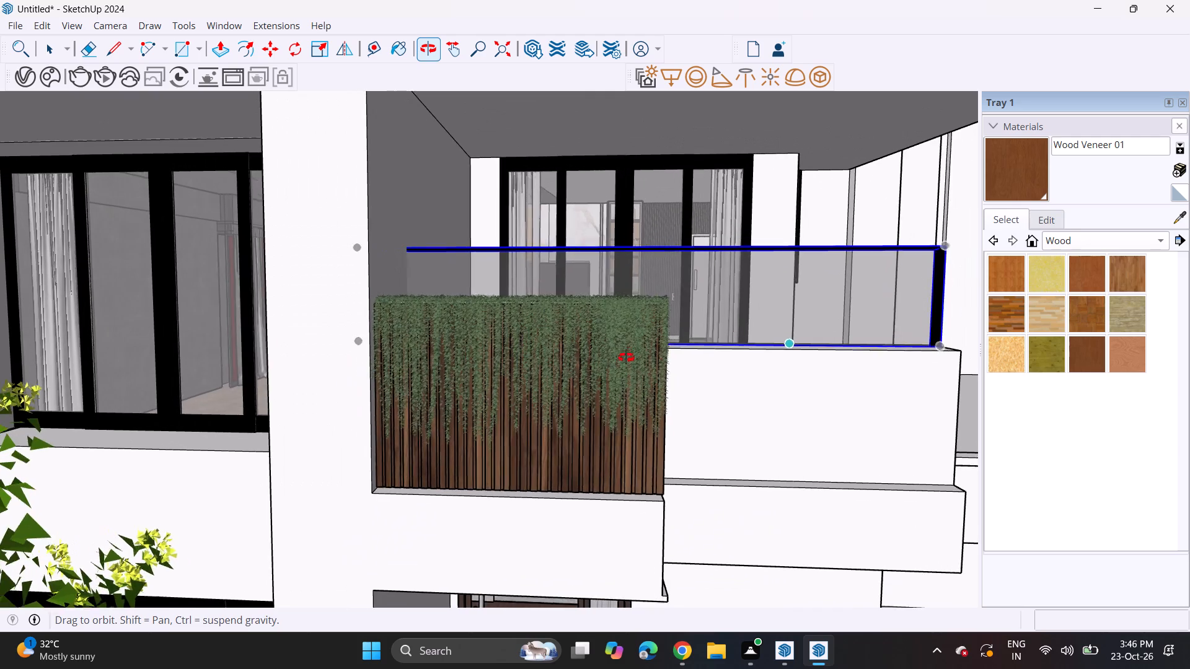
{"action": "middle_click_drag", "start_coordinate": [626, 357], "coordinate": [429, 395]}
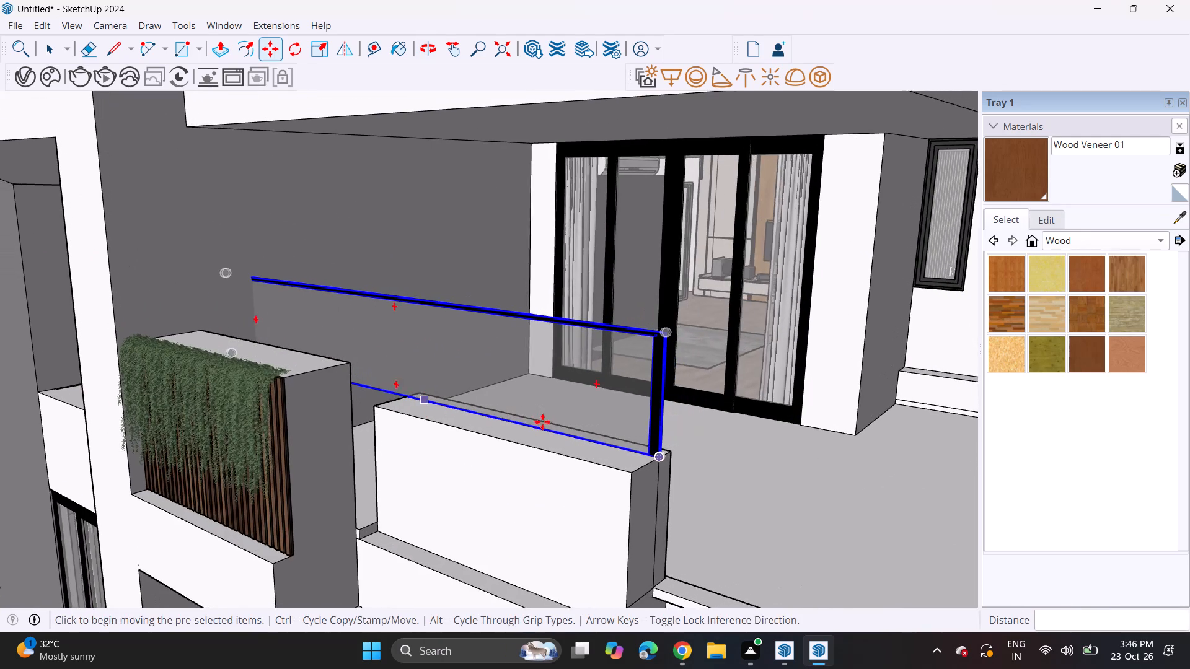
{"action": "scroll", "coordinate": [542, 422], "scroll_direction": "up", "scroll_amount": 4}
{"action": "left_click", "coordinate": [674, 467]}
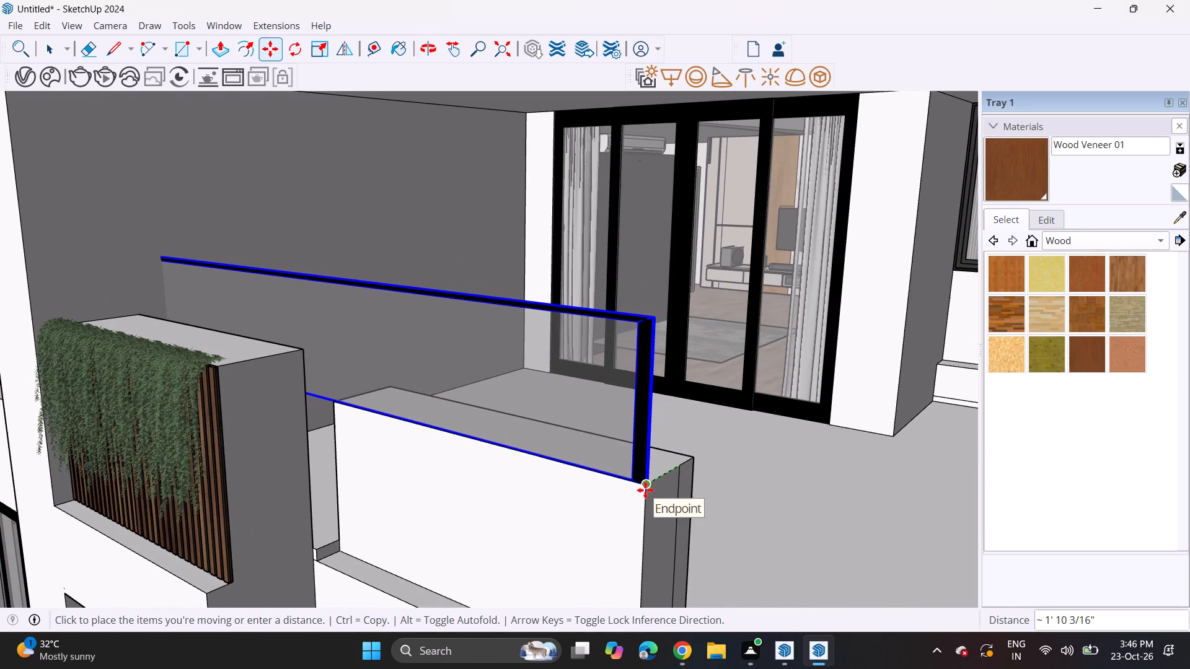
{"action": "left_click", "coordinate": [645, 490]}
Copy the balcony railing about 12' 8" from the parapet onto the terrace floor.
{"action": "scroll", "coordinate": [620, 407], "scroll_direction": "down", "scroll_amount": 6}
{"action": "middle_click_drag", "start_coordinate": [646, 416], "coordinate": [498, 439]}
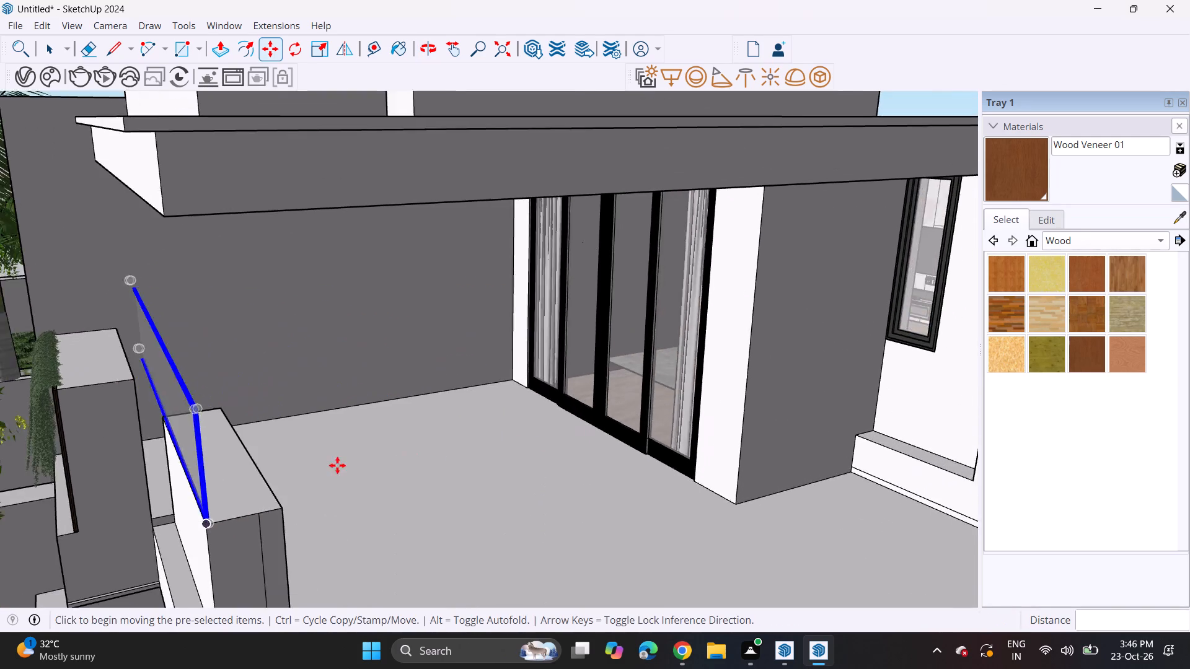
{"action": "scroll", "coordinate": [306, 465], "scroll_direction": "down", "scroll_amount": 6}
{"action": "middle_click_drag", "start_coordinate": [239, 435], "coordinate": [164, 447]}
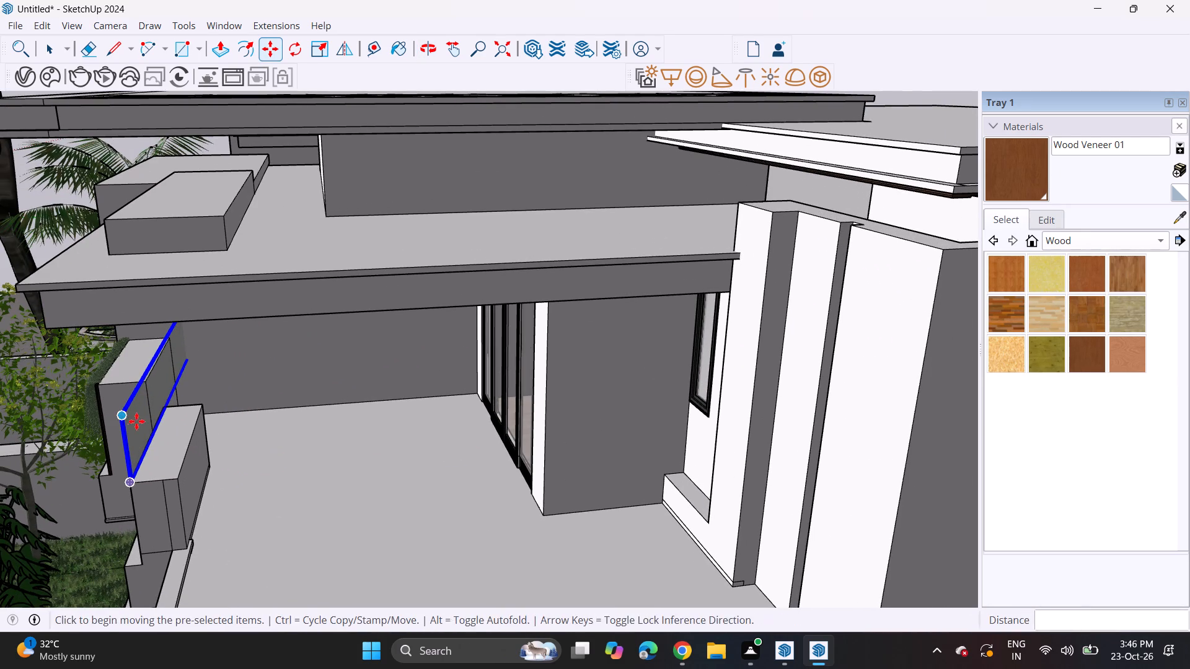
{"action": "key", "text": "space"}
{"action": "key", "text": "m"}
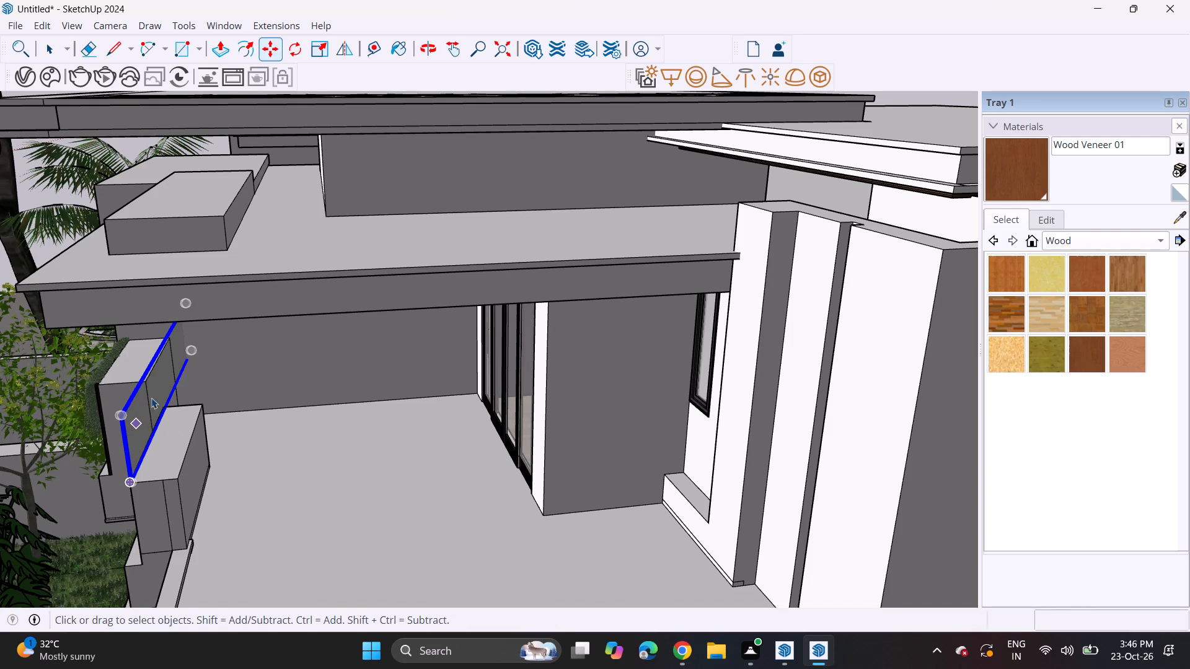
{"action": "left_click", "coordinate": [147, 432]}
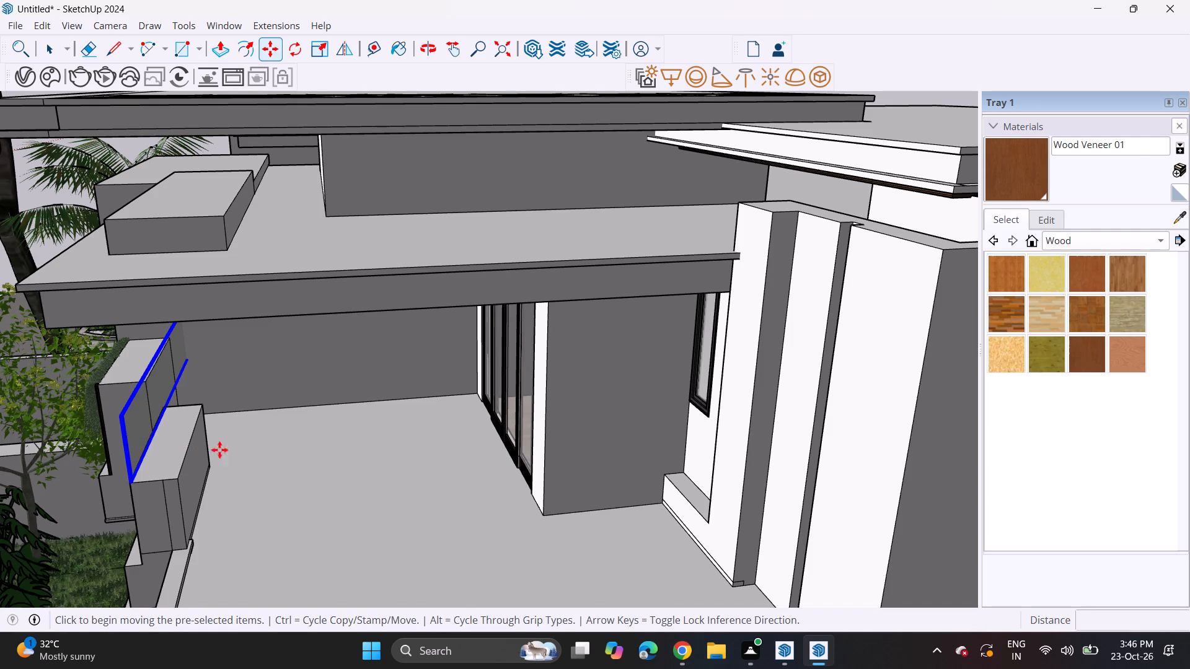
{"action": "left_click", "coordinate": [280, 453]}
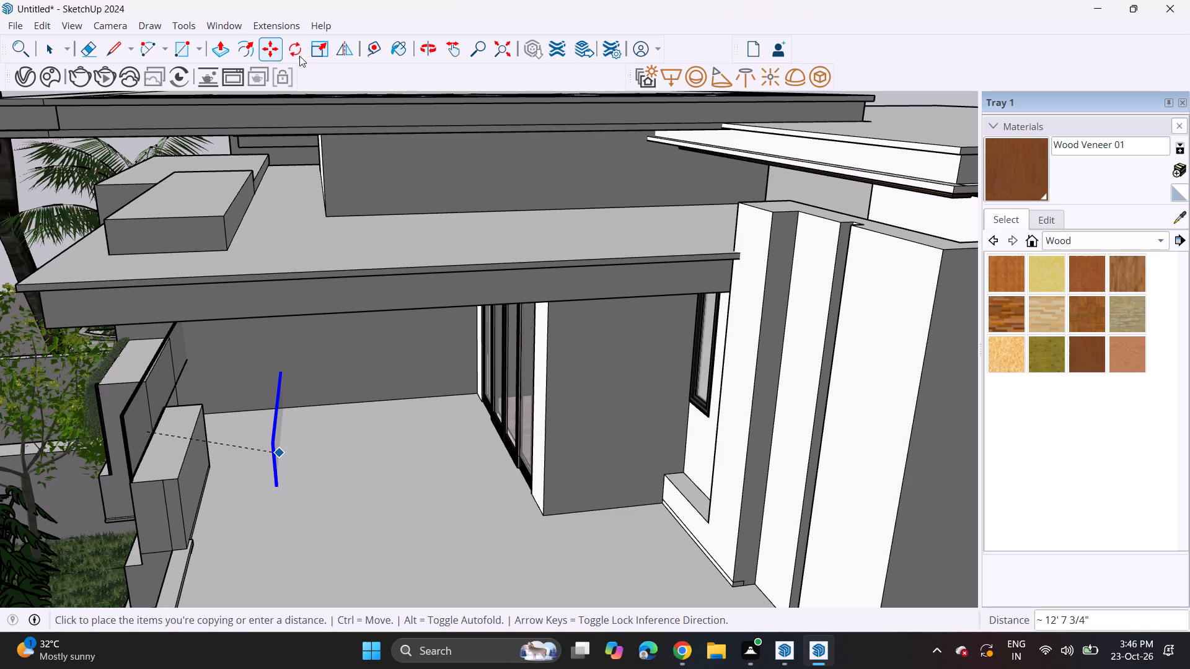
Rotate the copied railing 90 degrees on the terrace floor plane.
{"action": "left_click", "coordinate": [301, 53]}
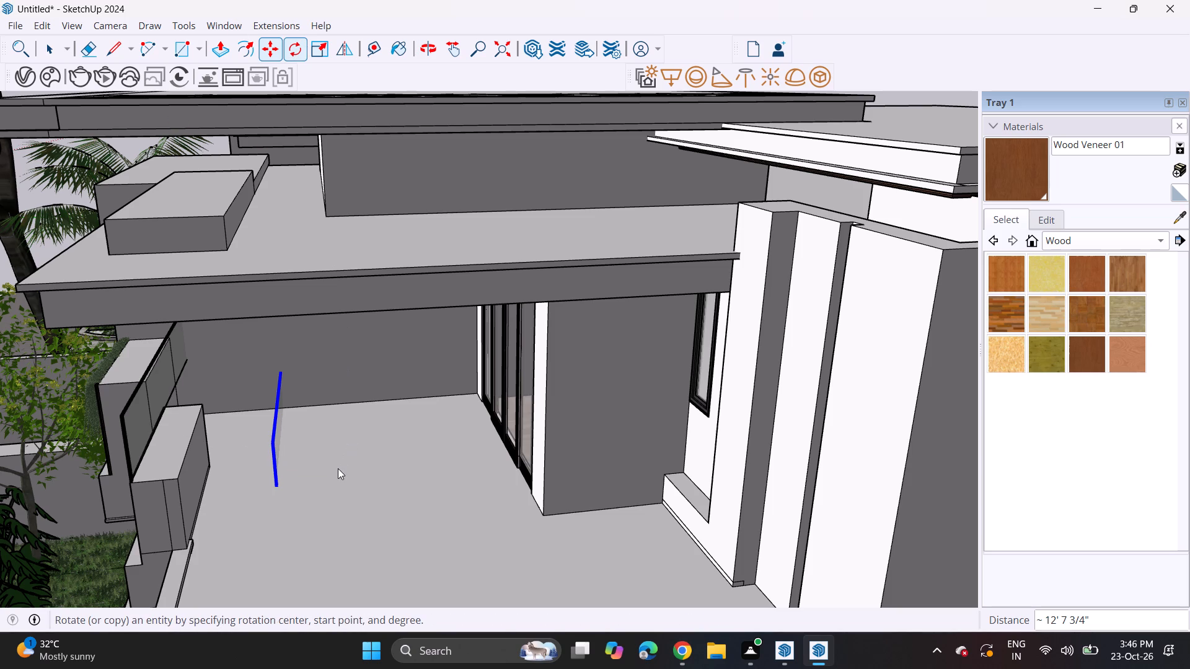
{"action": "middle_click_drag", "start_coordinate": [359, 487], "coordinate": [354, 543]}
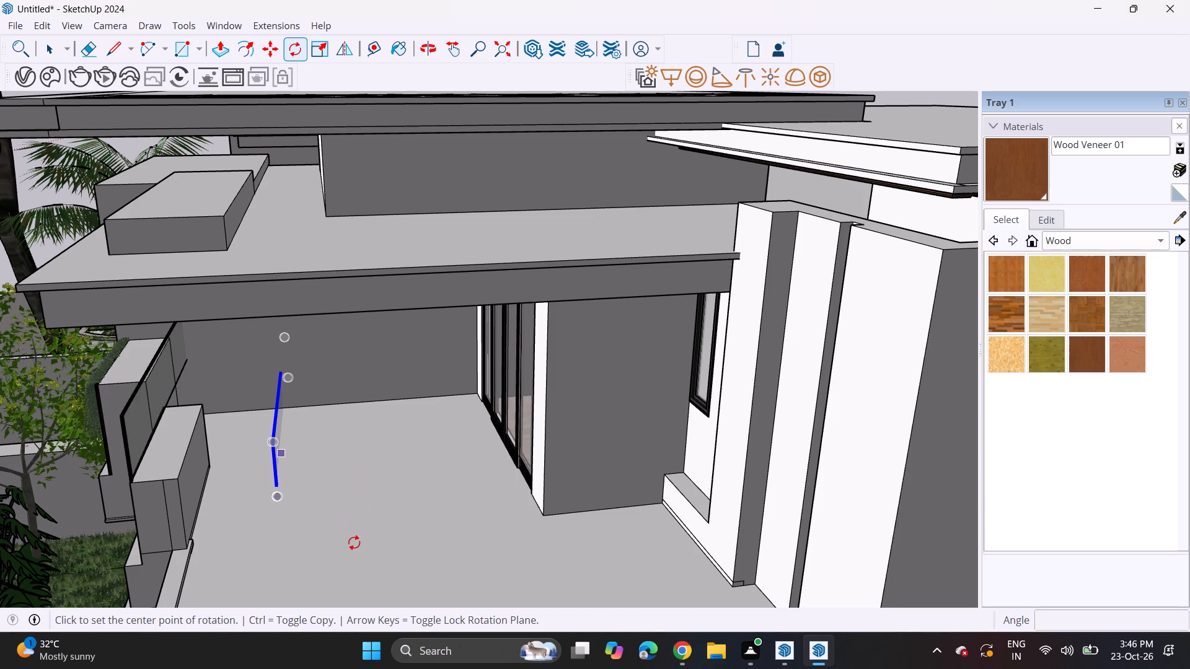
{"action": "middle_click_drag", "start_coordinate": [354, 543], "coordinate": [352, 544]}
{"action": "left_click", "coordinate": [330, 568]}
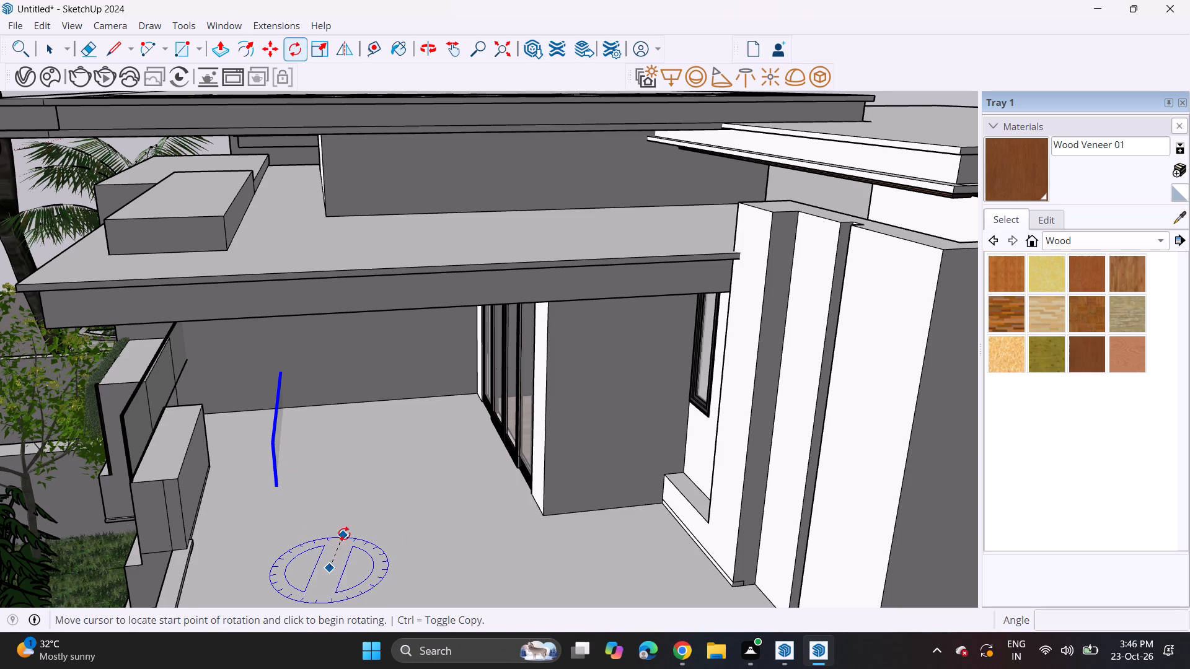
{"action": "left_click", "coordinate": [332, 514]}
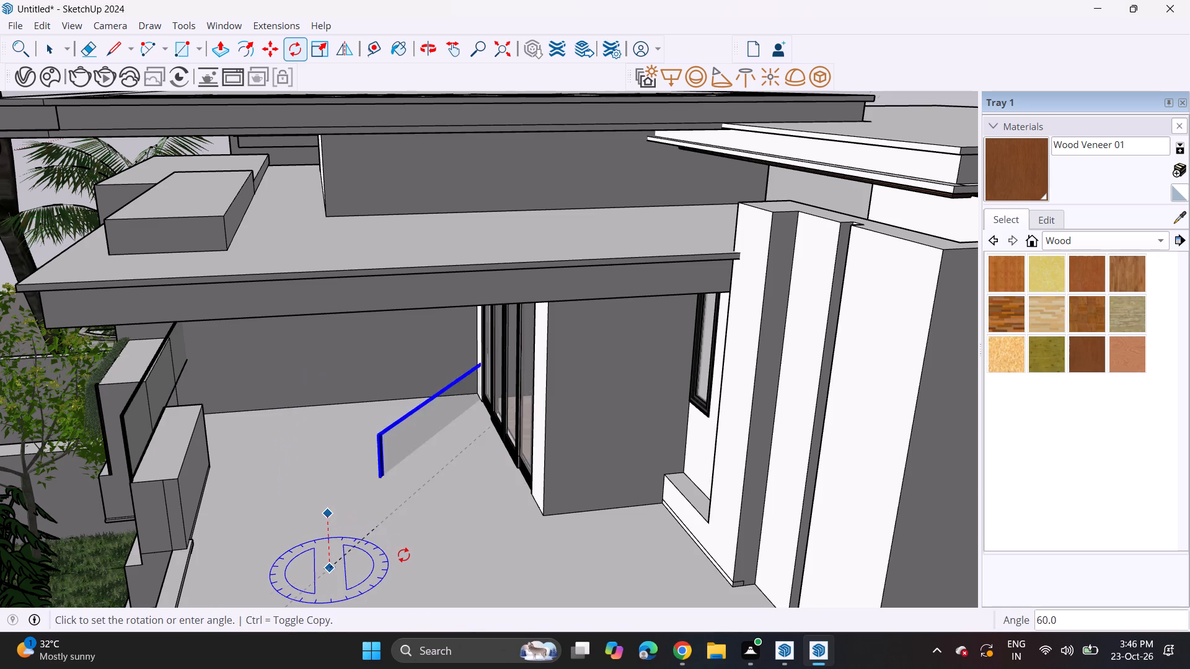
{"action": "left_click", "coordinate": [406, 559]}
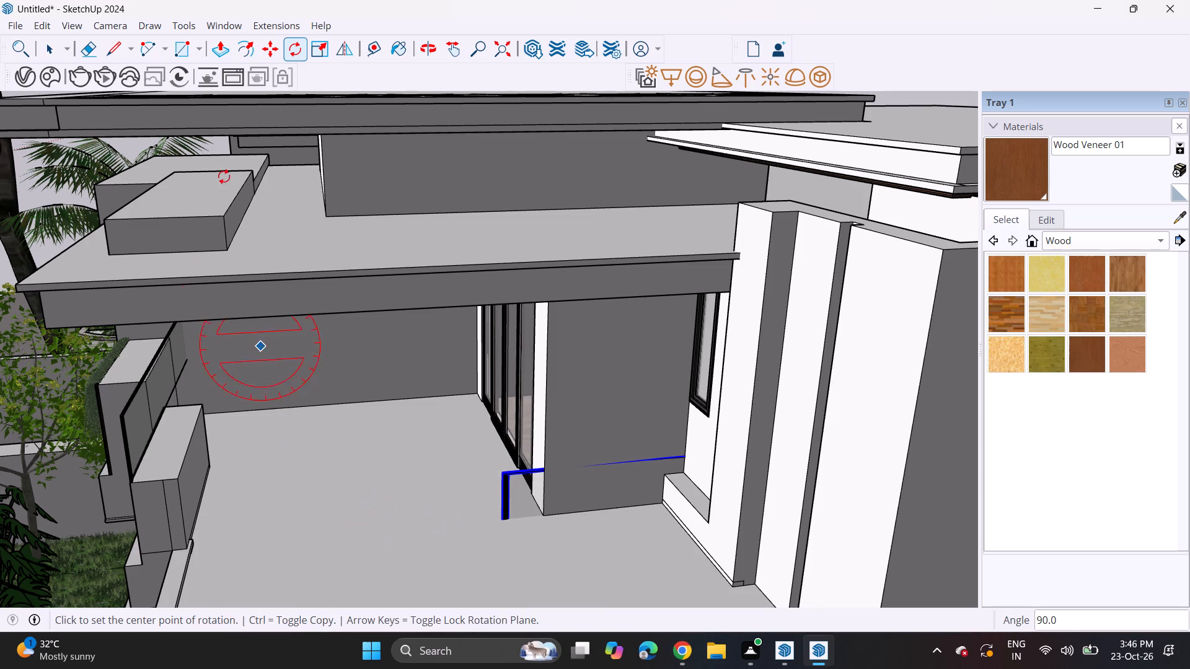
Move the rotated railing copy by its bottom corner about 23' 5" onto the existing railing's bottom endpoint at the parapet's open end.
{"action": "left_click", "coordinate": [266, 53]}
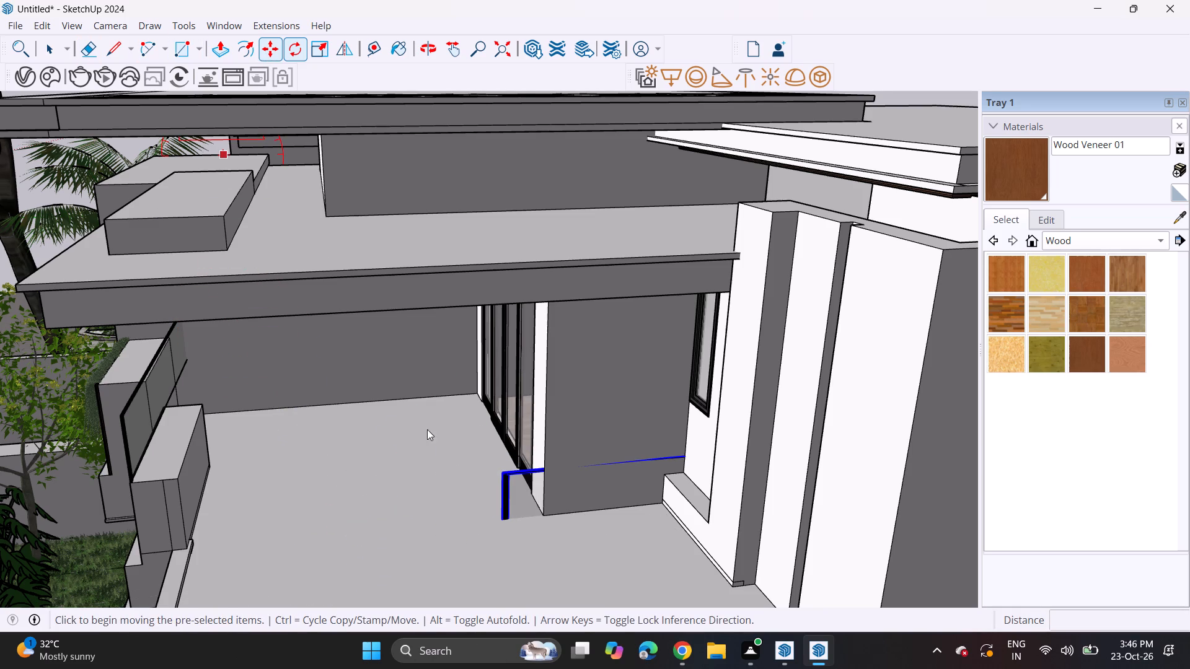
{"action": "left_click", "coordinate": [503, 534]}
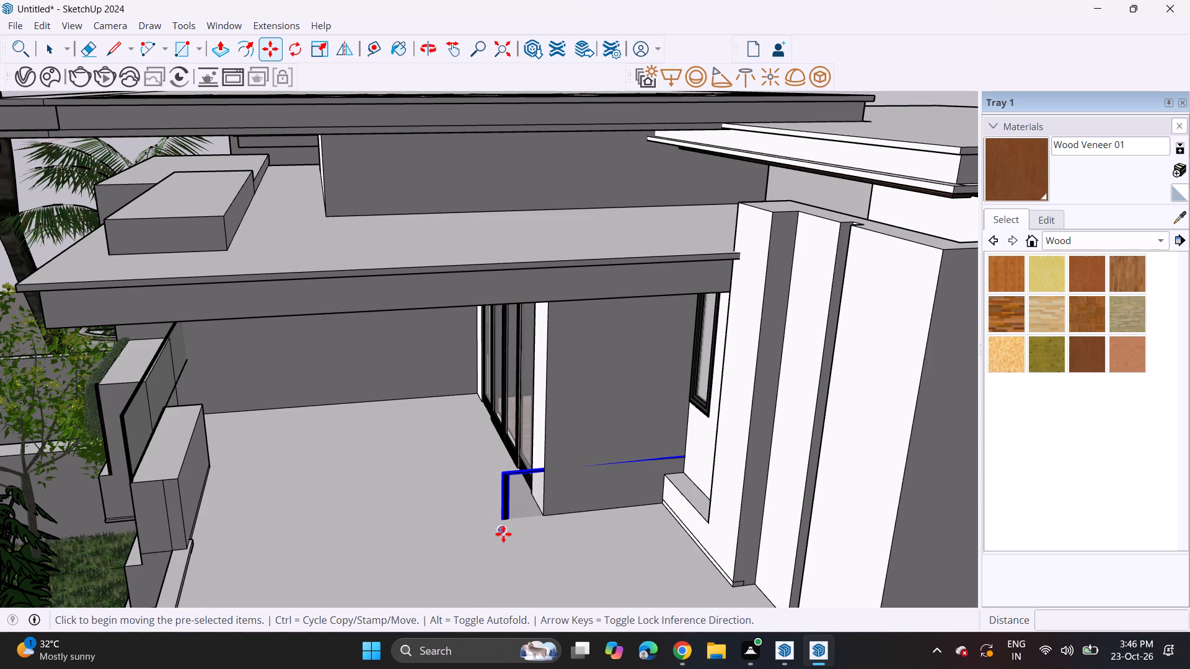
{"action": "left_click", "coordinate": [130, 479]}
Push the narrow vertical strip on the parapet's open end in by 10 1/16".
{"action": "middle_click_drag", "start_coordinate": [209, 488], "coordinate": [639, 417]}
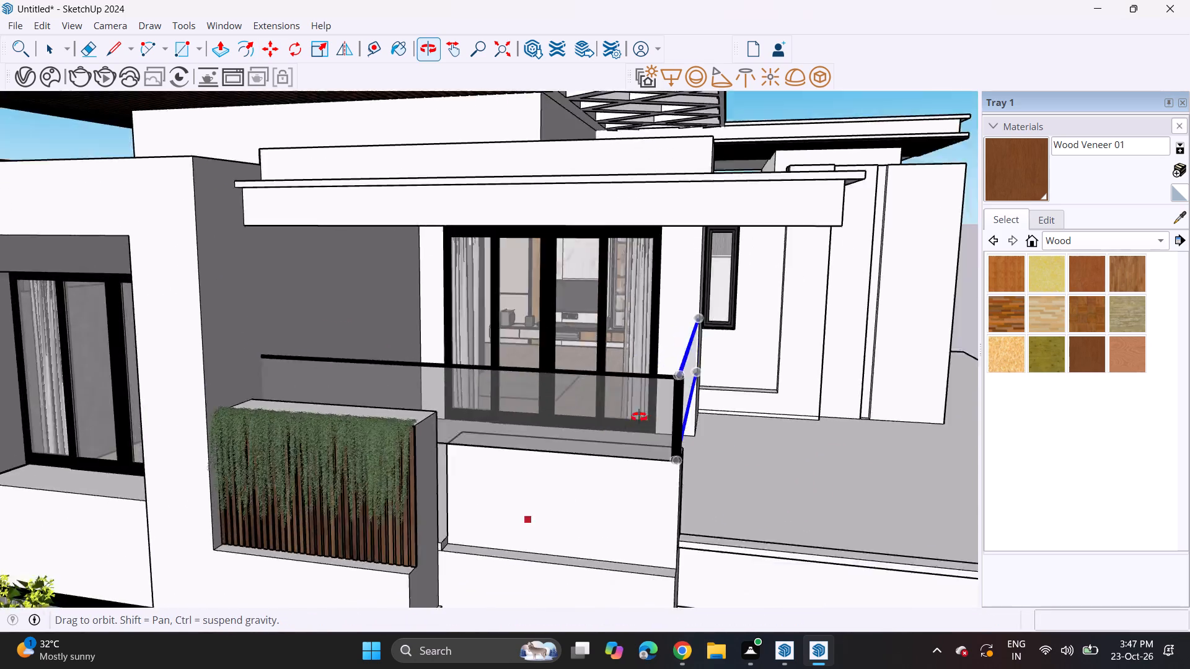
{"action": "middle_click_drag", "start_coordinate": [639, 417], "coordinate": [386, 406]}
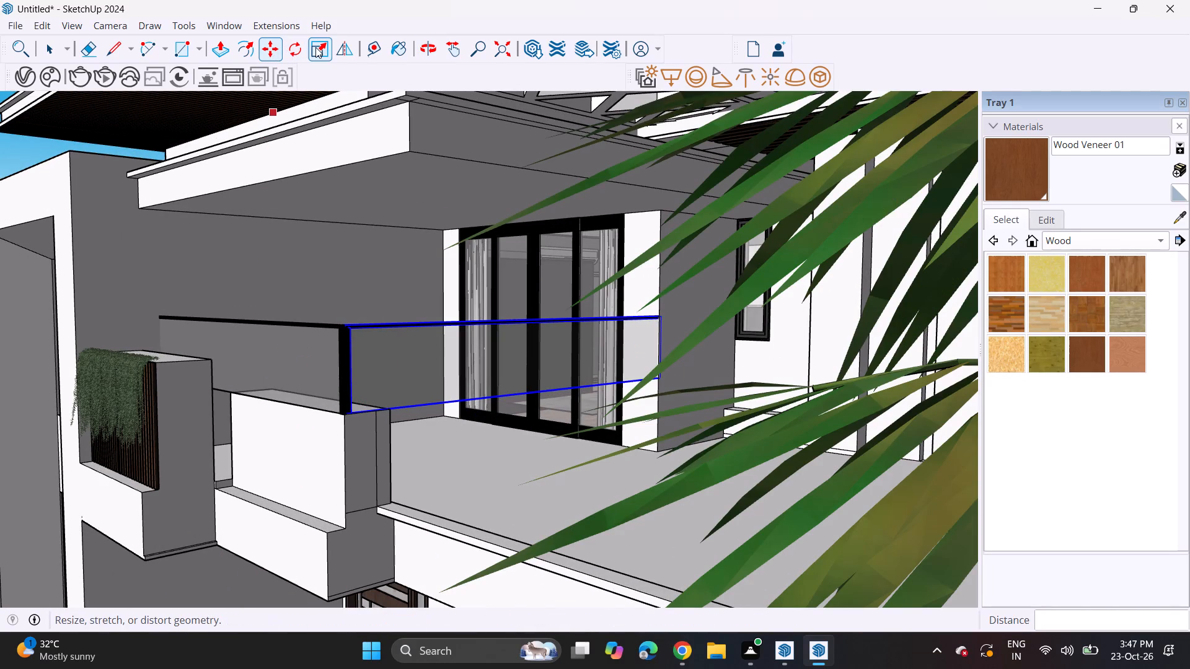
{"action": "middle_click_drag", "start_coordinate": [498, 378], "coordinate": [319, 428]}
{"action": "middle_click_drag", "start_coordinate": [203, 463], "coordinate": [173, 469]}
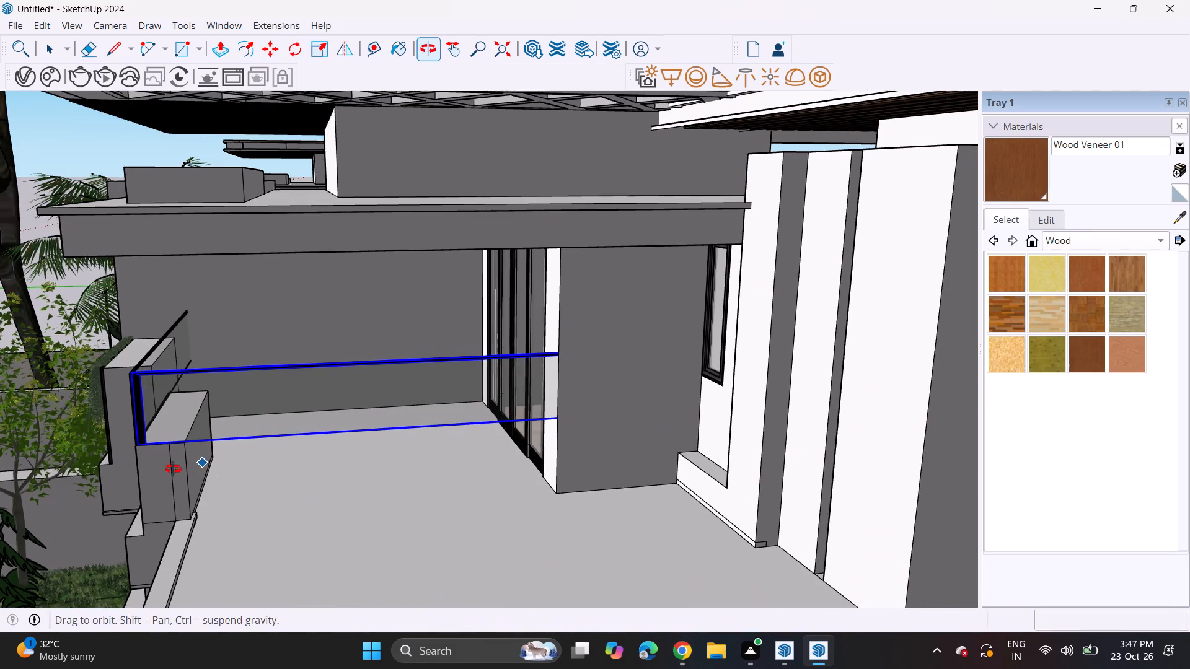
{"action": "middle_click_drag", "start_coordinate": [173, 469], "coordinate": [165, 471]}
{"action": "scroll", "coordinate": [189, 476], "scroll_direction": "up", "scroll_amount": 3}
{"action": "scroll", "coordinate": [184, 476], "scroll_direction": "down", "scroll_amount": 1}
{"action": "scroll", "coordinate": [178, 476], "scroll_direction": "up", "scroll_amount": 3}
{"action": "scroll", "coordinate": [154, 455], "scroll_direction": "down", "scroll_amount": 1}
{"action": "scroll", "coordinate": [154, 455], "scroll_direction": "up", "scroll_amount": 4}
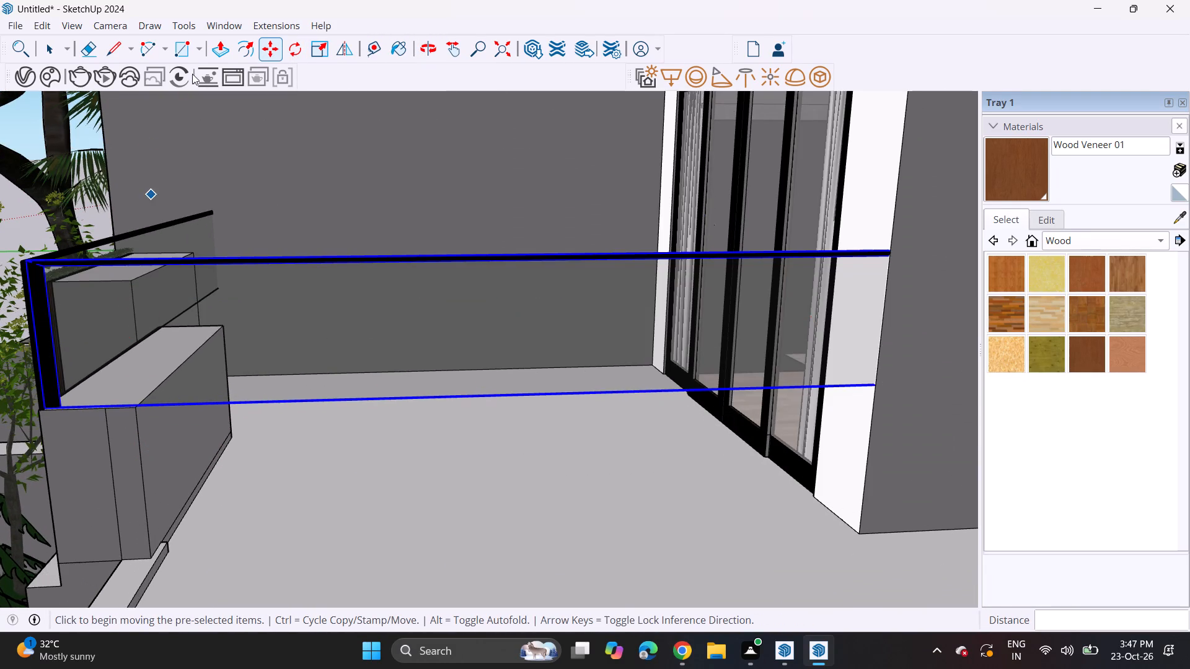
{"action": "left_click", "coordinate": [221, 51]}
{"action": "left_click", "coordinate": [131, 544]}
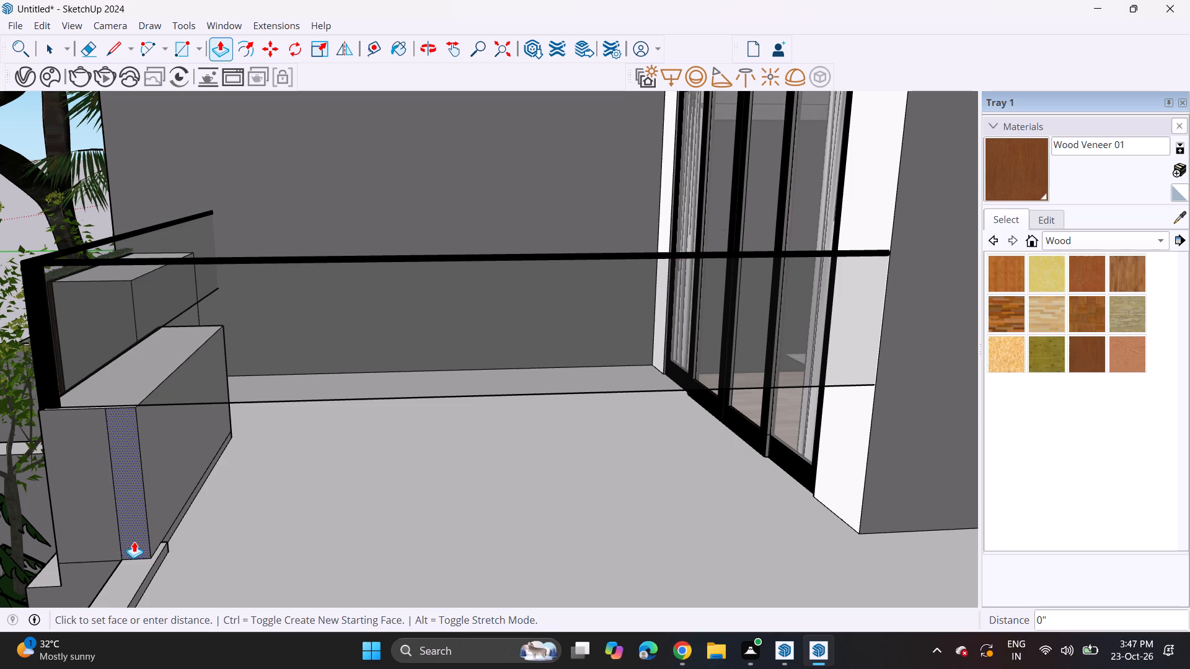
{"action": "left_click", "coordinate": [141, 533]}
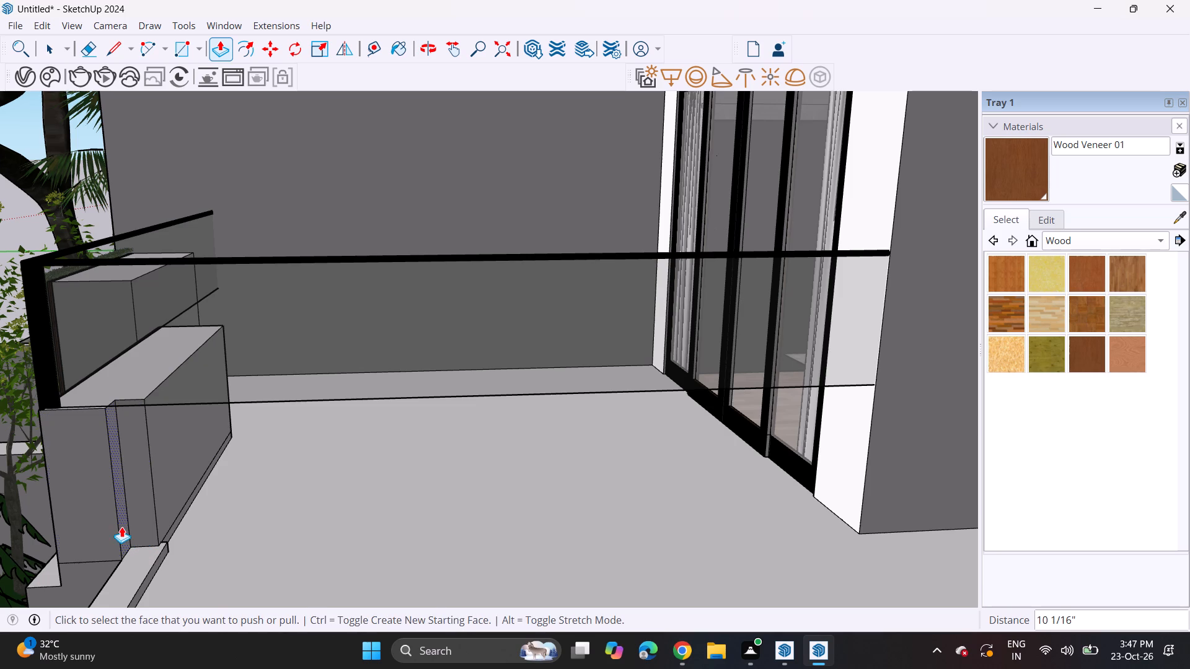
Pull the notch's exposed side face about 23' 8" to the house wall, extending the parapet beneath the copied railing.
{"action": "left_click", "coordinate": [121, 527]}
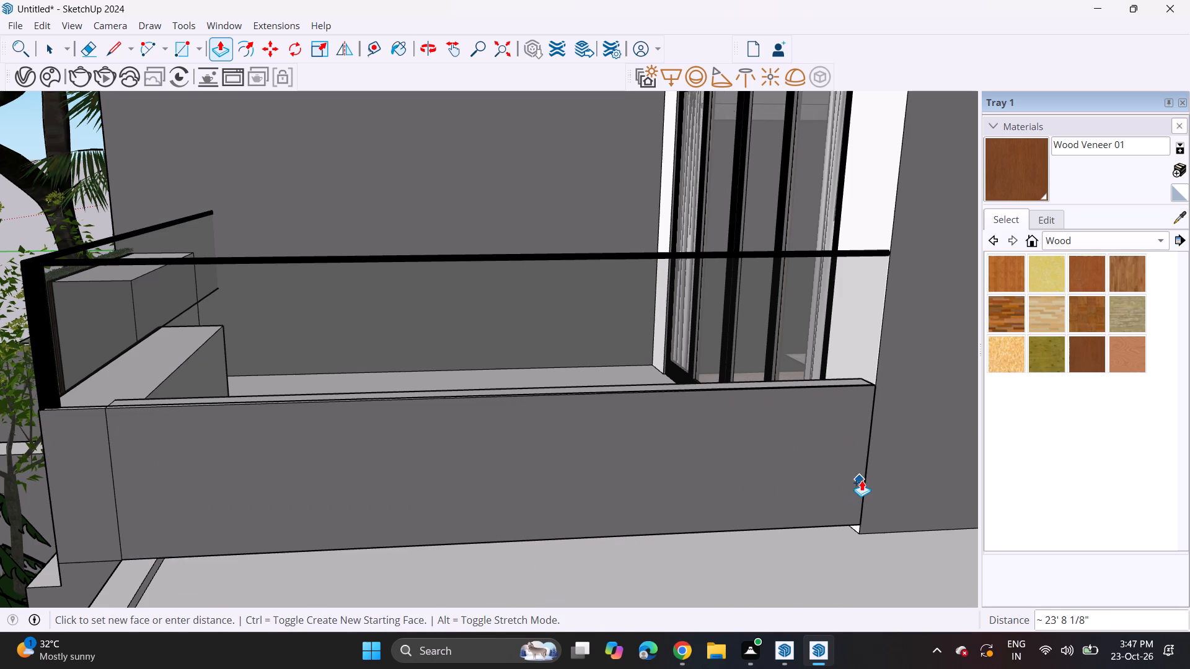
{"action": "left_click", "coordinate": [862, 480]}
Examine the extended balcony parapet and its railing within the house's street elevation.
{"action": "middle_click_drag", "start_coordinate": [67, 453], "coordinate": [592, 406]}
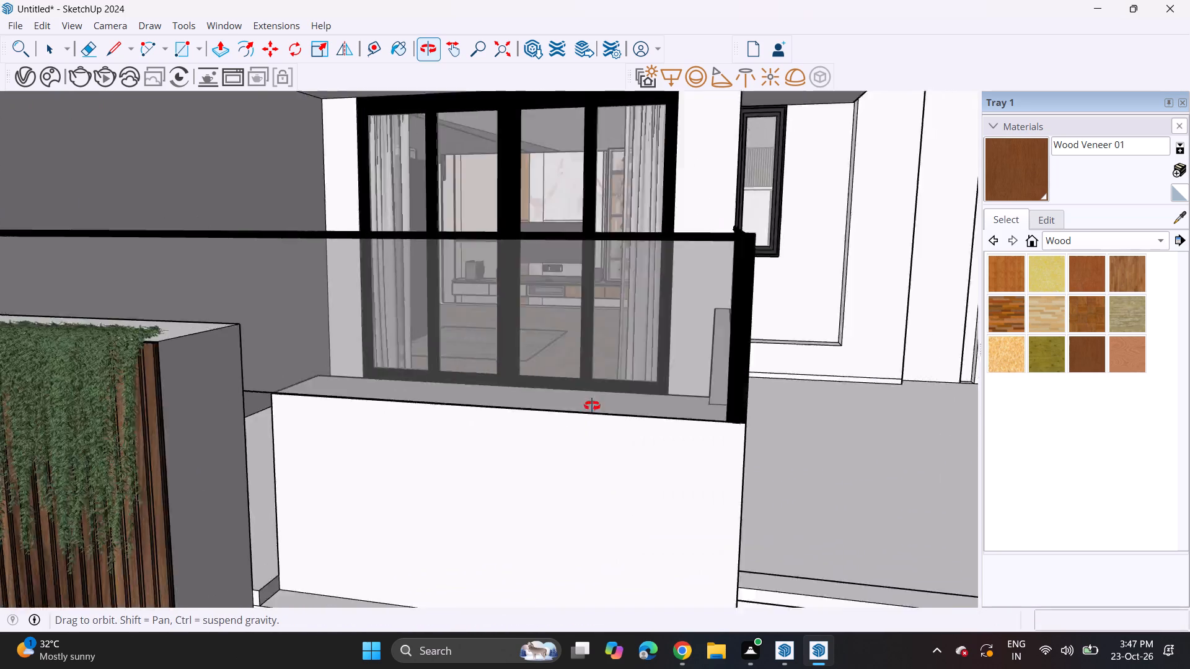
{"action": "middle_click_drag", "start_coordinate": [592, 406], "coordinate": [624, 397]}
{"action": "scroll", "coordinate": [571, 356], "scroll_direction": "down", "scroll_amount": 20}
{"action": "scroll", "coordinate": [571, 356], "scroll_direction": "down", "scroll_amount": 9}
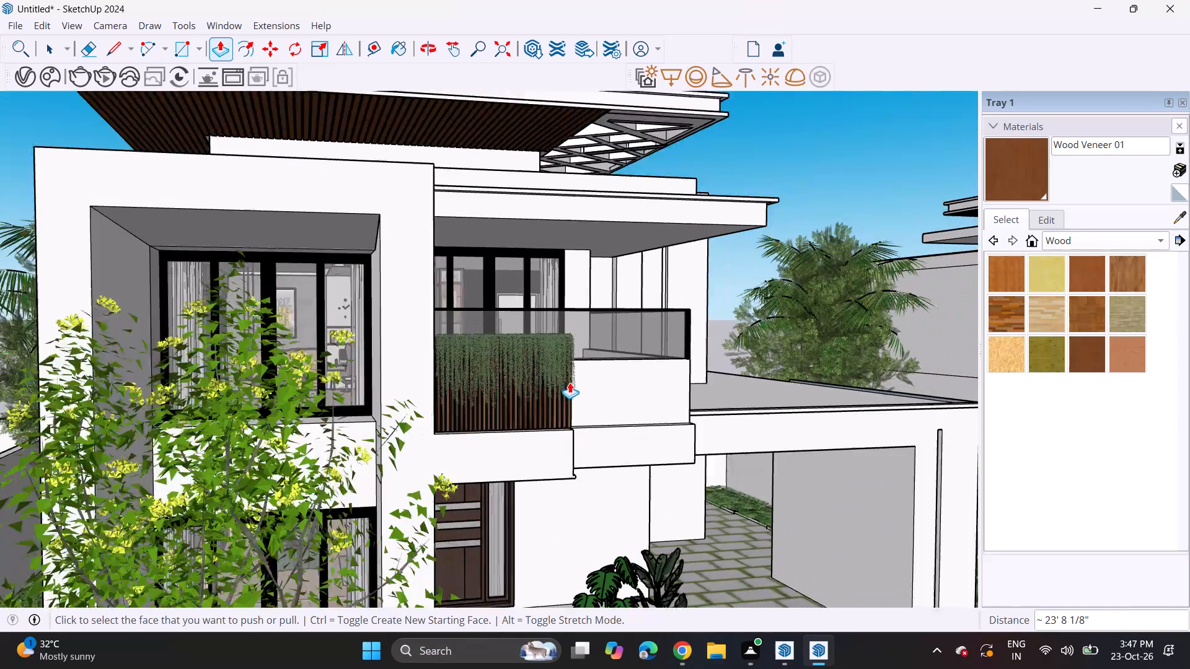
{"action": "middle_click_drag", "start_coordinate": [625, 387], "coordinate": [568, 375]}
{"action": "scroll", "coordinate": [558, 370], "scroll_direction": "down", "scroll_amount": 4}
{"action": "middle_click_drag", "start_coordinate": [566, 379], "coordinate": [534, 373]}
{"action": "scroll", "coordinate": [535, 371], "scroll_direction": "down", "scroll_amount": 3}
{"action": "middle_click_drag", "start_coordinate": [557, 391], "coordinate": [521, 349]}
{"action": "scroll", "coordinate": [509, 351], "scroll_direction": "down", "scroll_amount": 1}
{"action": "middle_click_drag", "start_coordinate": [511, 351], "coordinate": [522, 339]}
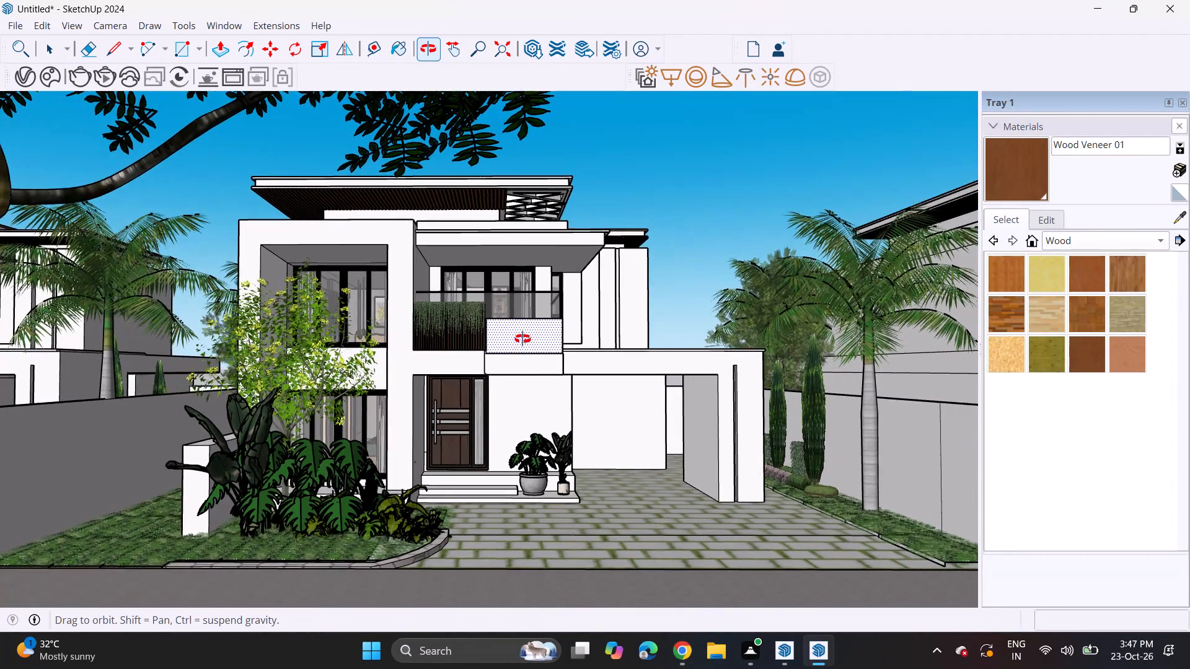
{"action": "middle_click_drag", "start_coordinate": [522, 339], "coordinate": [519, 351]}
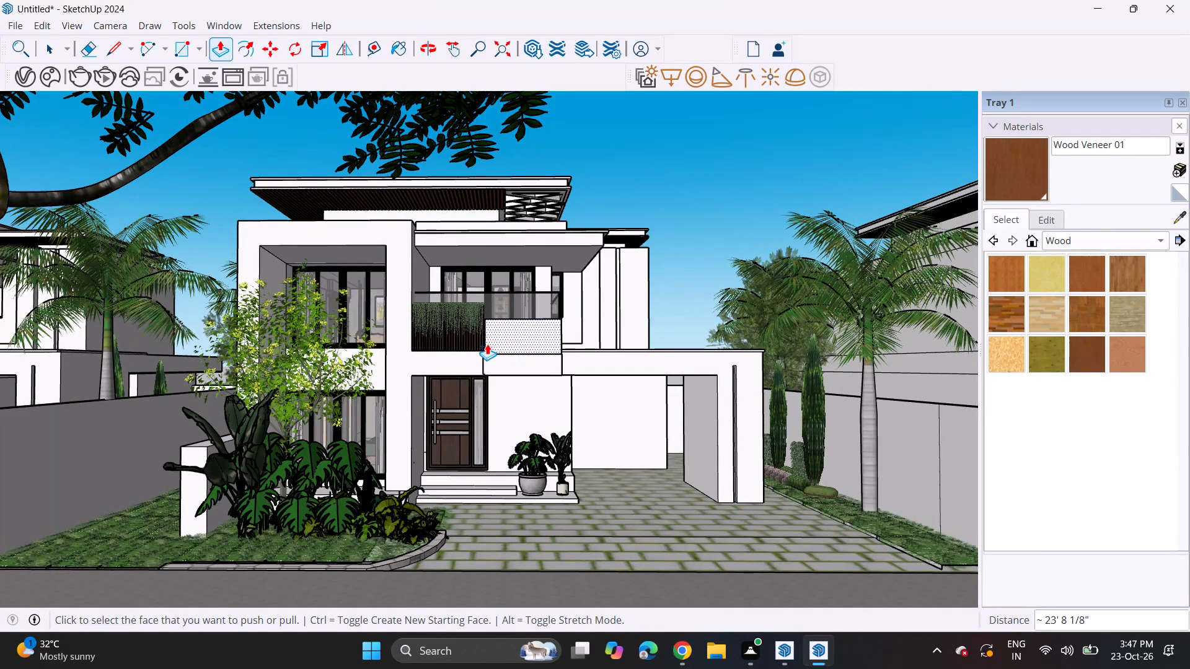
{"action": "middle_click_drag", "start_coordinate": [477, 344], "coordinate": [500, 350], "text": "shift"}
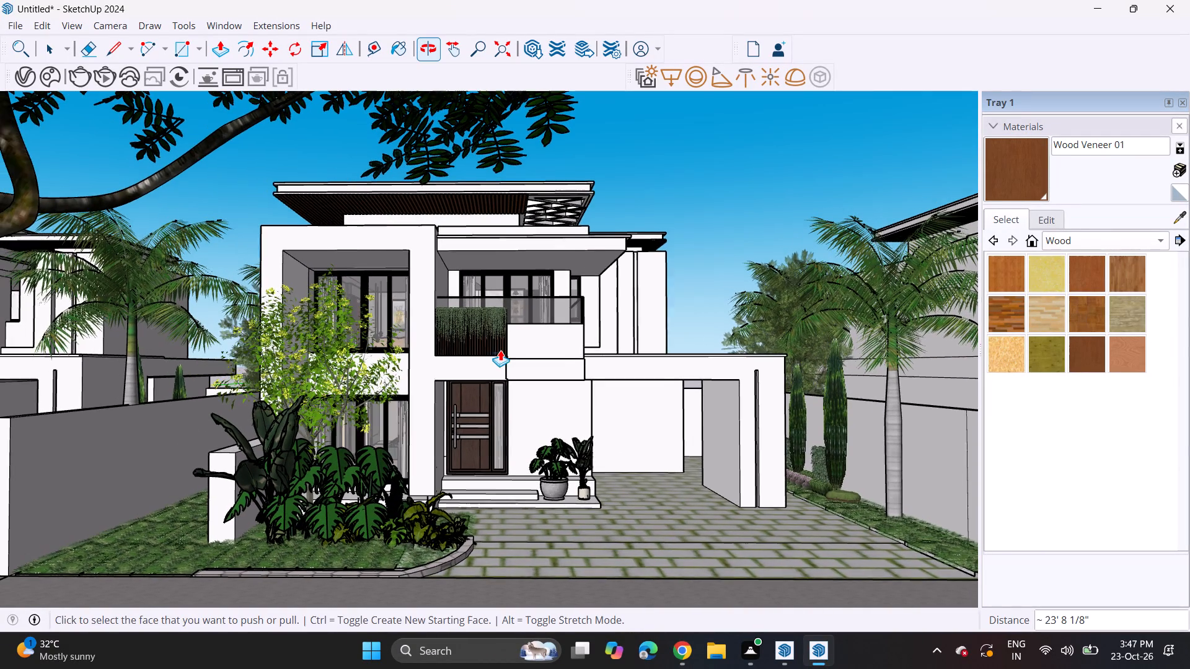
{"action": "scroll", "coordinate": [498, 352], "scroll_direction": "down", "scroll_amount": 1}
{"action": "middle_click_drag", "start_coordinate": [490, 352], "coordinate": [469, 352]}
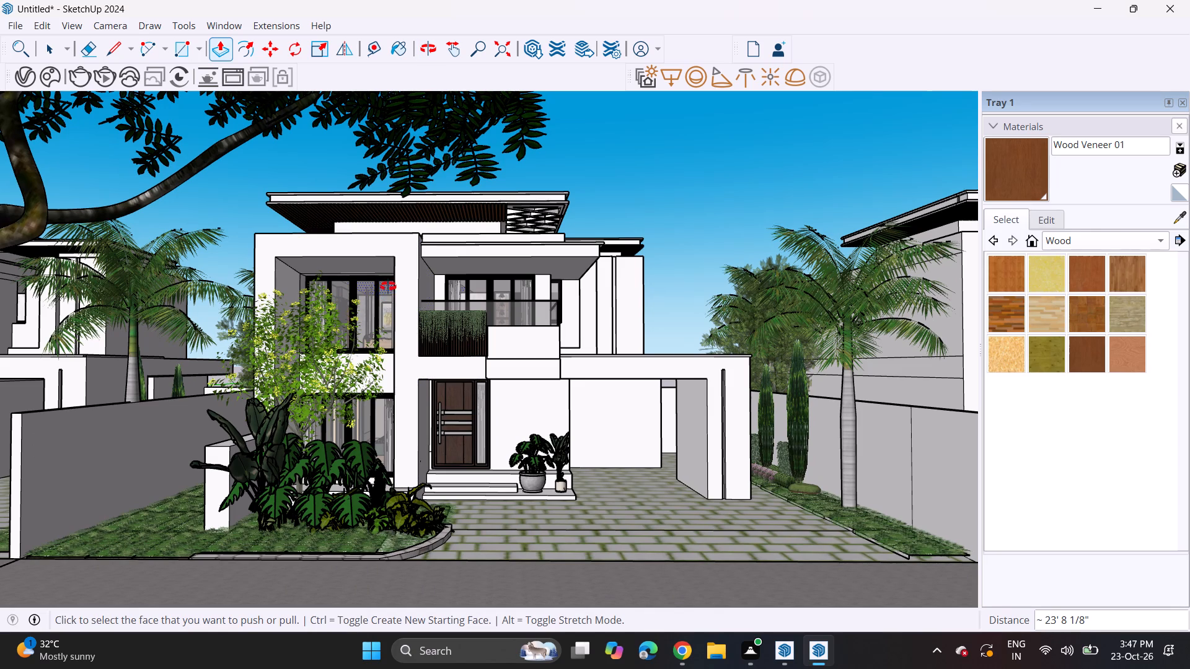
{"action": "middle_click_drag", "start_coordinate": [388, 286], "coordinate": [399, 289]}
{"action": "middle_click_drag", "start_coordinate": [396, 289], "coordinate": [376, 286]}
{"action": "middle_click_drag", "start_coordinate": [381, 285], "coordinate": [395, 286]}
{"action": "scroll", "coordinate": [395, 286], "scroll_direction": "up", "scroll_amount": 1}
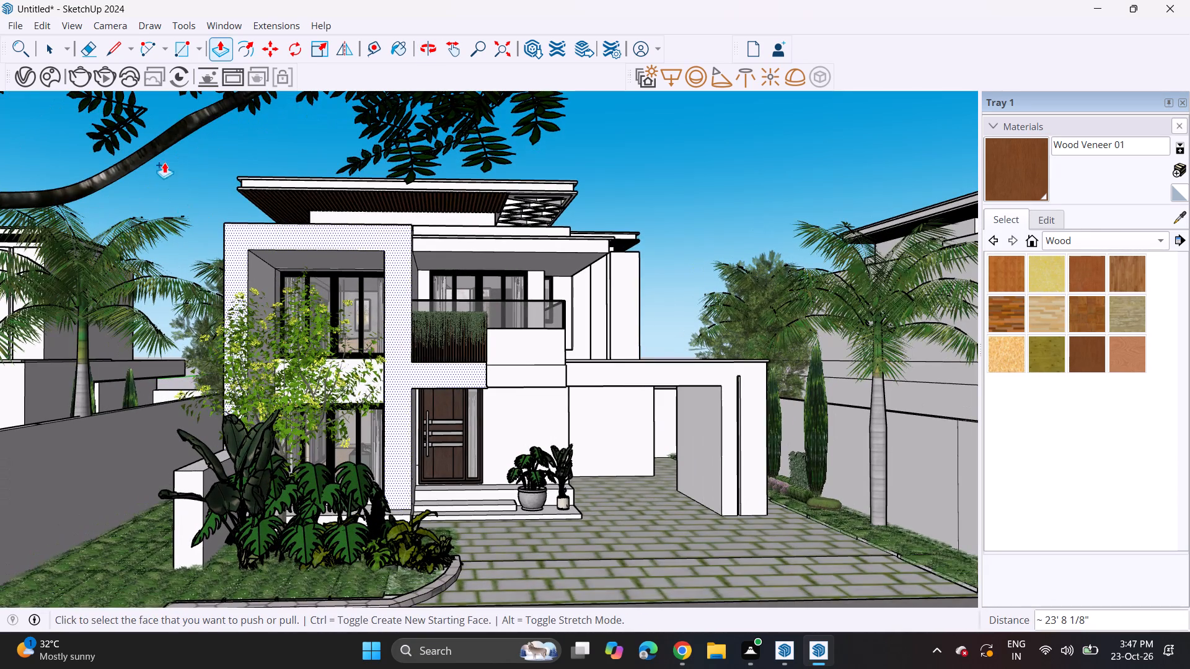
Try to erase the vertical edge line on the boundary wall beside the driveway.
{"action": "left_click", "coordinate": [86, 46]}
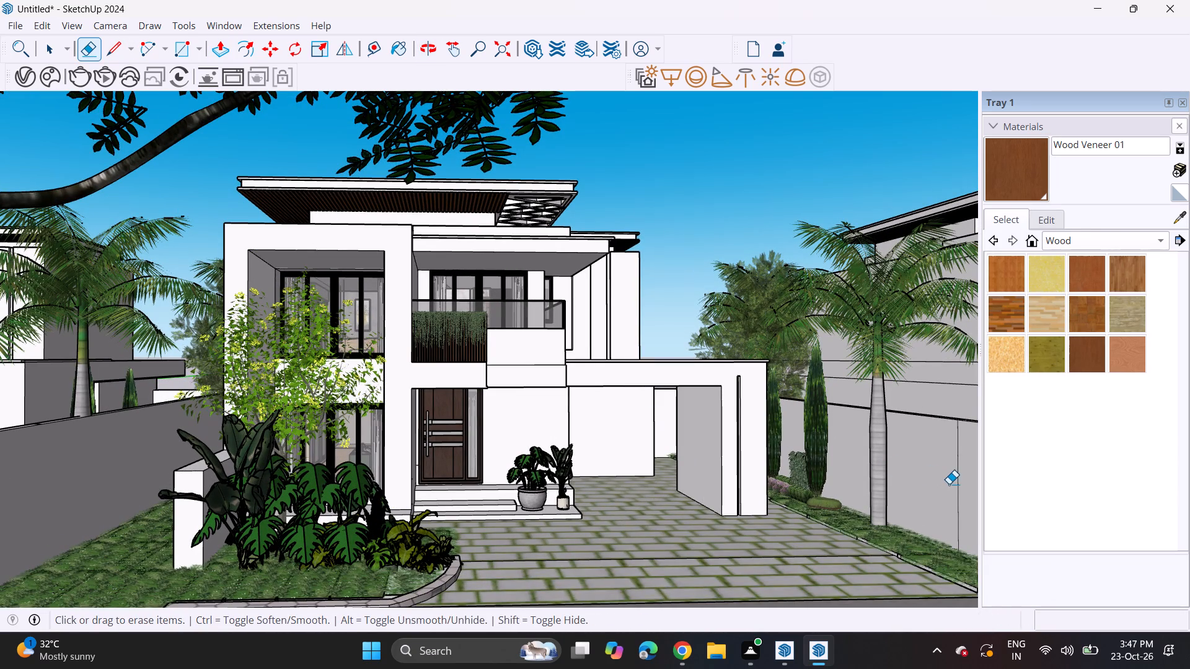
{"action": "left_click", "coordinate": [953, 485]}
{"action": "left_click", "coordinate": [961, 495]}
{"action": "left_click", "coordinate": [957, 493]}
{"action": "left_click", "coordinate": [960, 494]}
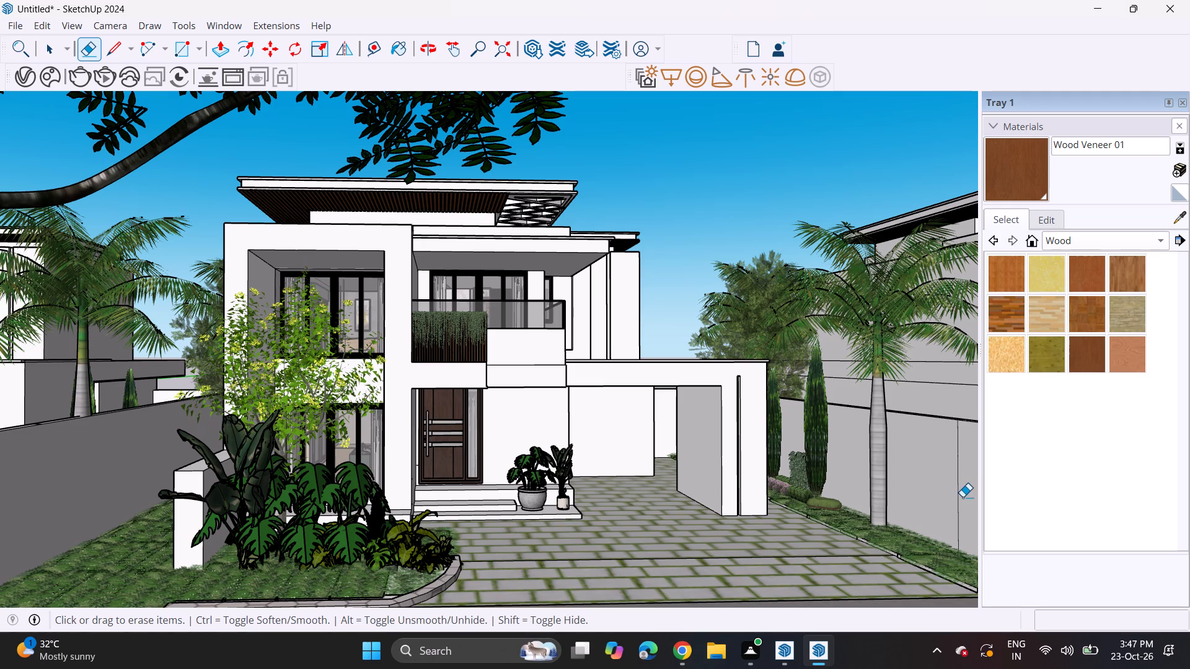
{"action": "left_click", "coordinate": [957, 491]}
Import the 002+Bmw+M4+++mat3.4+2017 car model from Downloads and place it on the paved driveway.
{"action": "scroll", "coordinate": [521, 485], "scroll_direction": "down", "scroll_amount": 3}
{"action": "middle_click_drag", "start_coordinate": [504, 483], "coordinate": [495, 476]}
{"action": "scroll", "coordinate": [503, 482], "scroll_direction": "up", "scroll_amount": 2}
{"action": "middle_click_drag", "start_coordinate": [509, 485], "coordinate": [516, 485]}
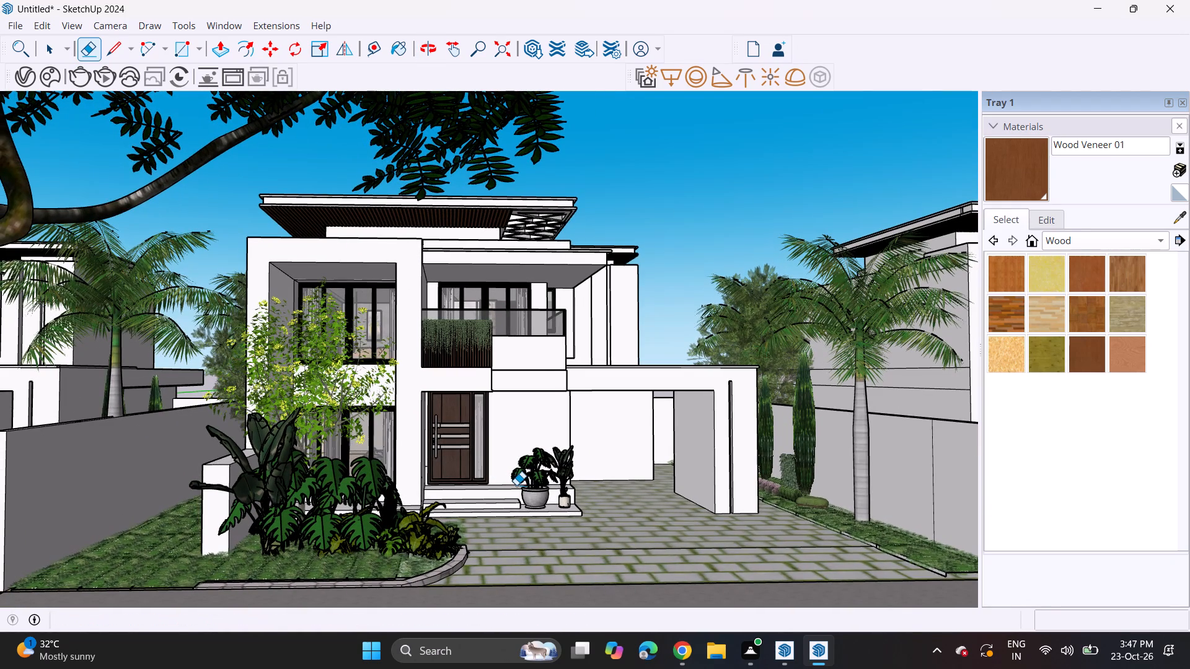
{"action": "left_click", "coordinate": [19, 20]}
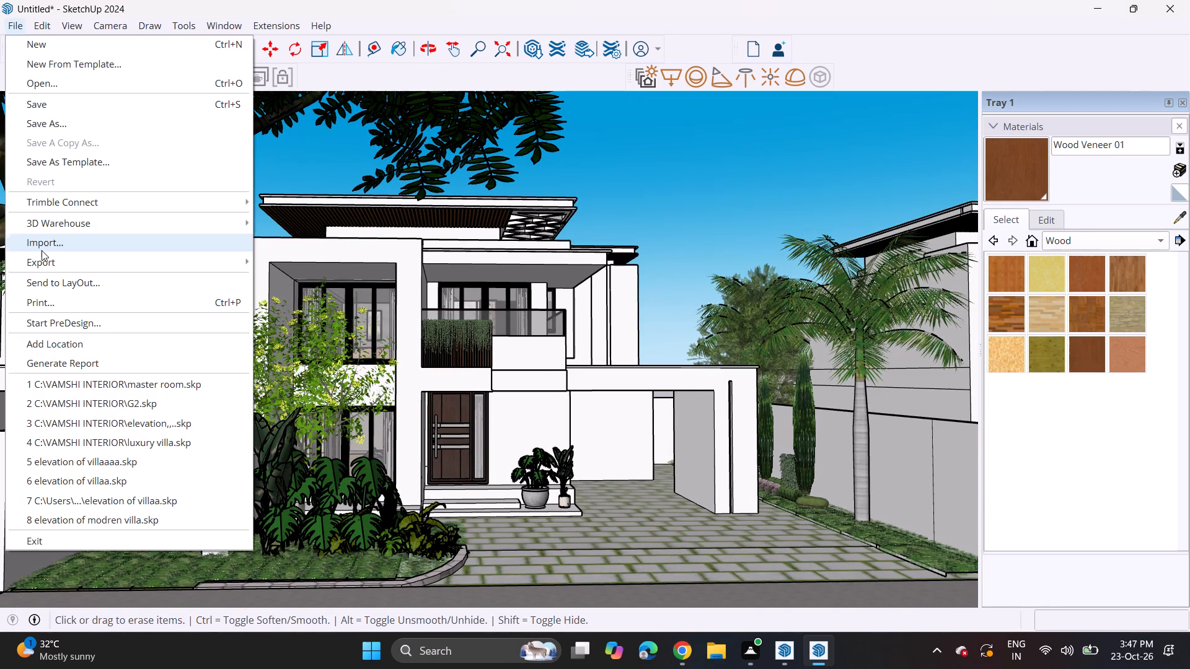
{"action": "left_click", "coordinate": [42, 250]}
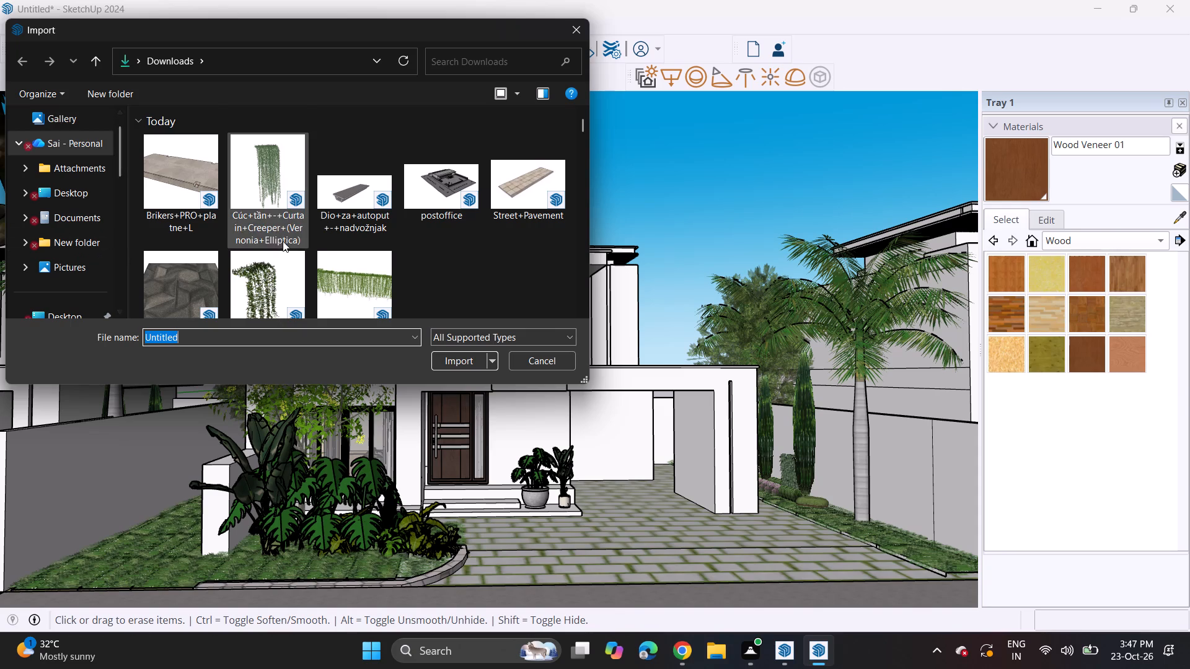
{"action": "scroll", "coordinate": [283, 241], "scroll_direction": "down", "scroll_amount": 16}
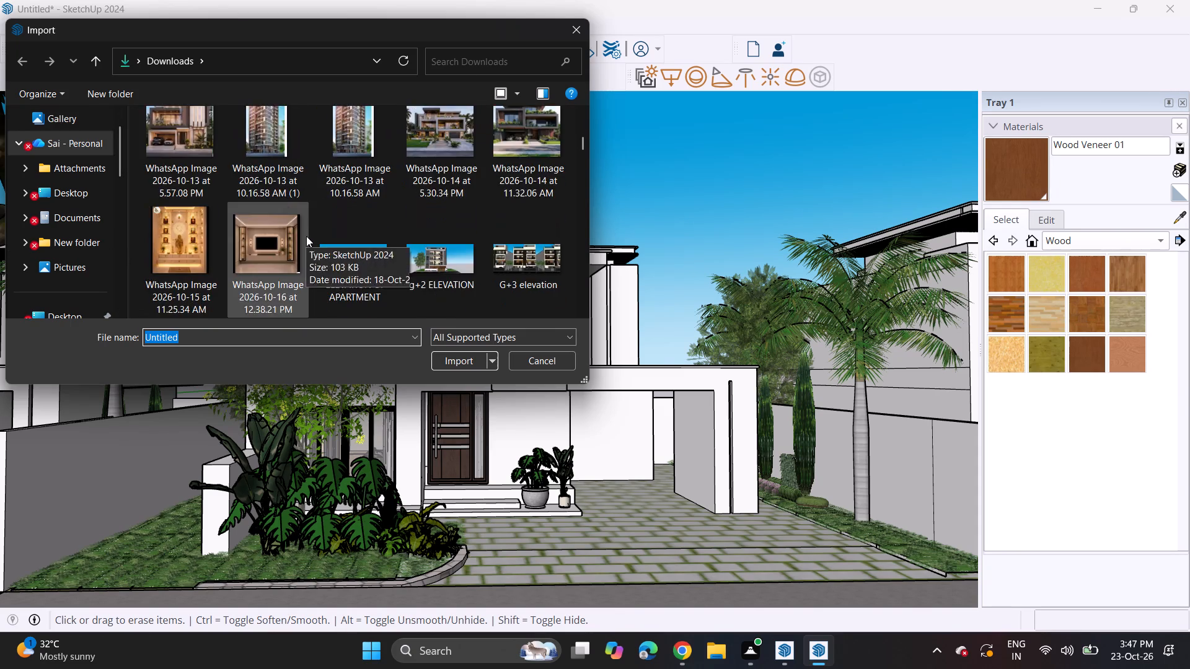
{"action": "scroll", "coordinate": [308, 235], "scroll_direction": "down", "scroll_amount": 8}
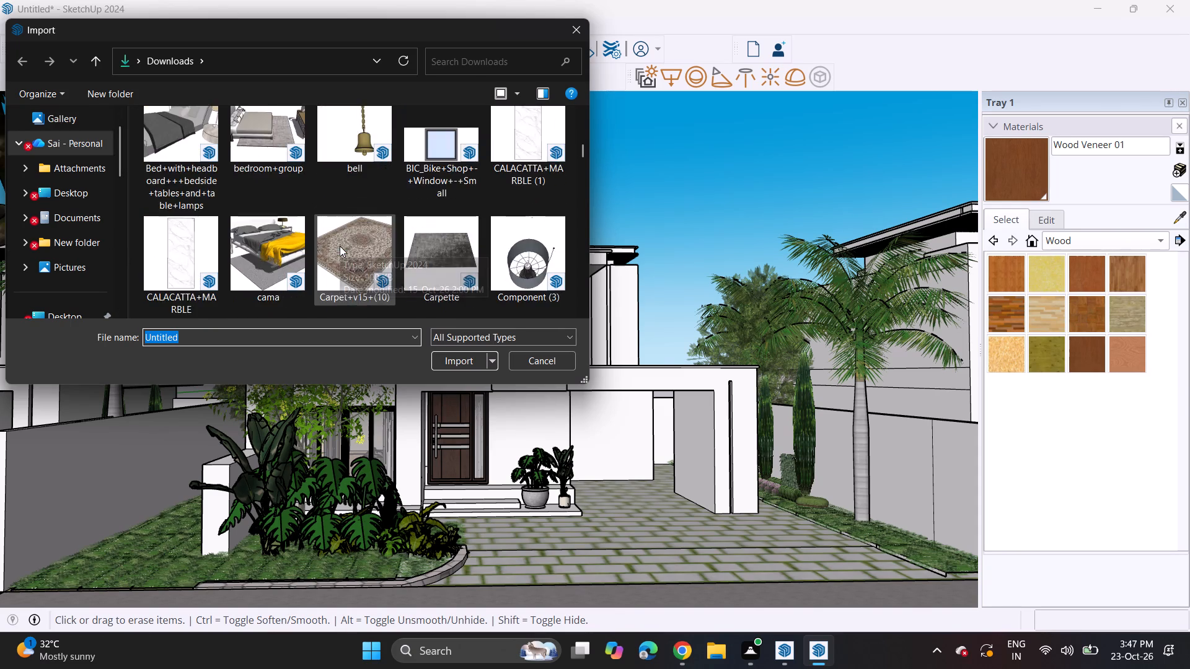
{"action": "scroll", "coordinate": [340, 247], "scroll_direction": "down", "scroll_amount": 12}
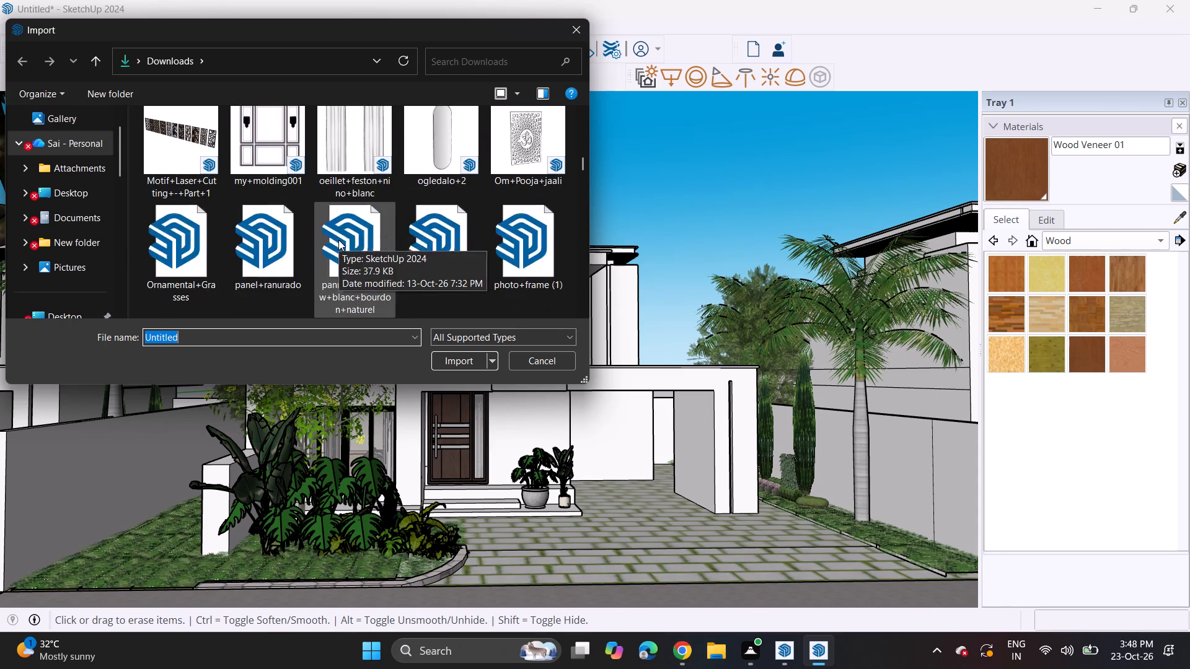
{"action": "scroll", "coordinate": [338, 239], "scroll_direction": "down", "scroll_amount": 8}
{"action": "scroll", "coordinate": [337, 239], "scroll_direction": "up", "scroll_amount": 1}
{"action": "scroll", "coordinate": [337, 239], "scroll_direction": "down", "scroll_amount": 3}
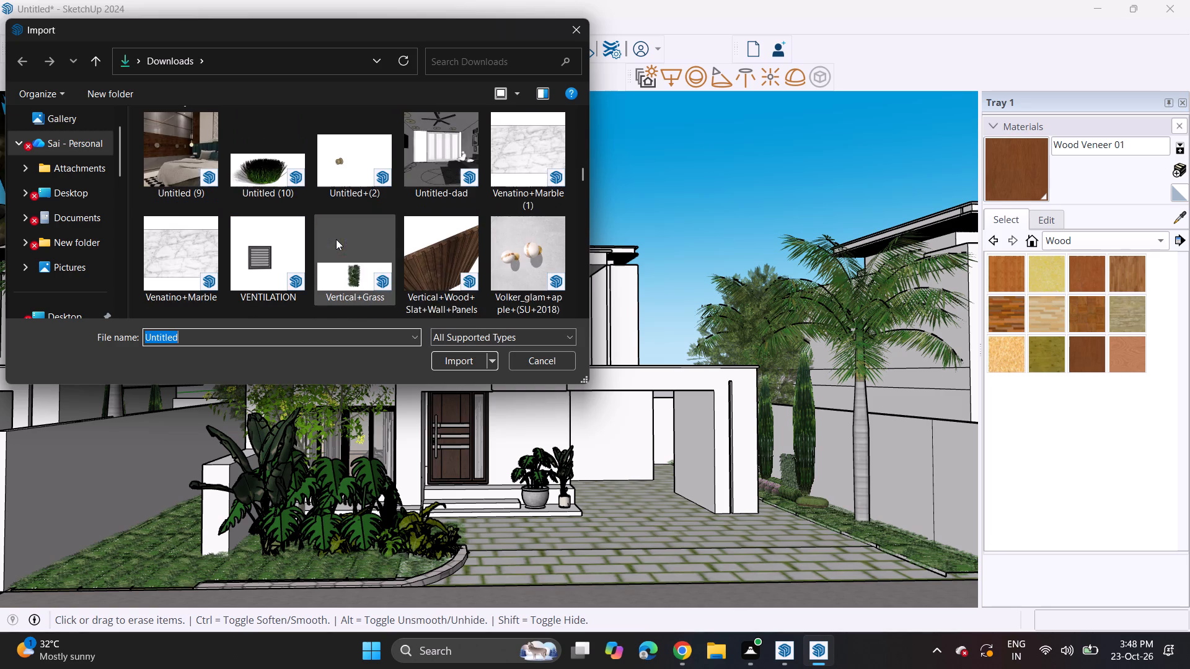
{"action": "scroll", "coordinate": [336, 239], "scroll_direction": "down", "scroll_amount": 8}
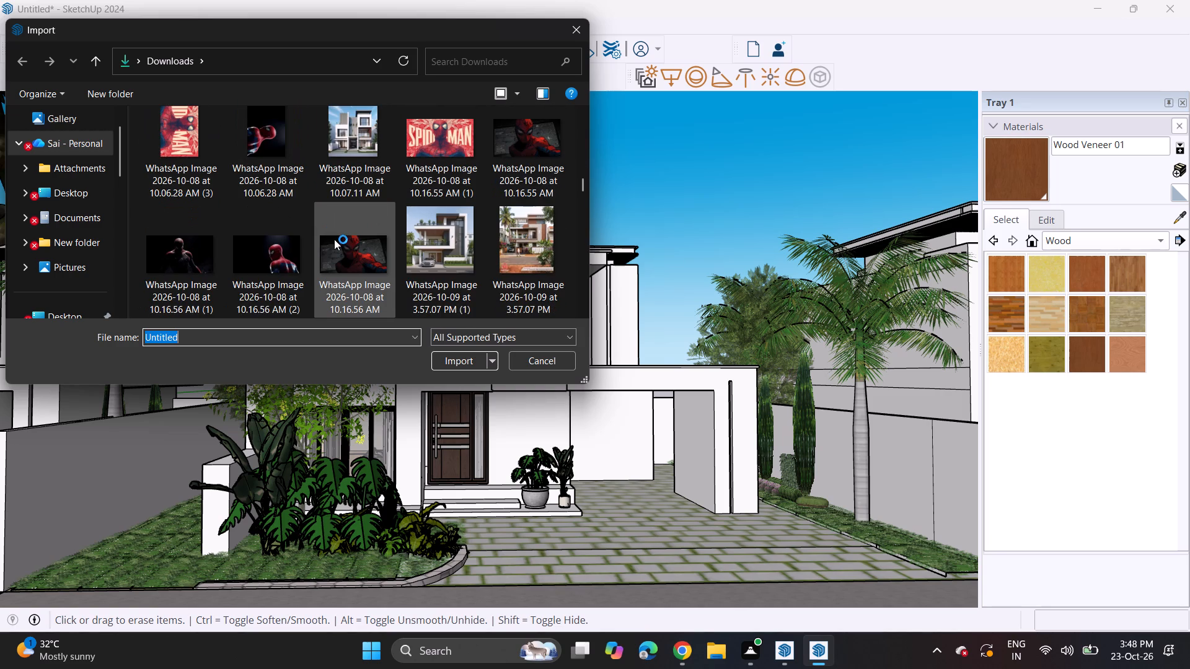
{"action": "scroll", "coordinate": [333, 239], "scroll_direction": "down", "scroll_amount": 4}
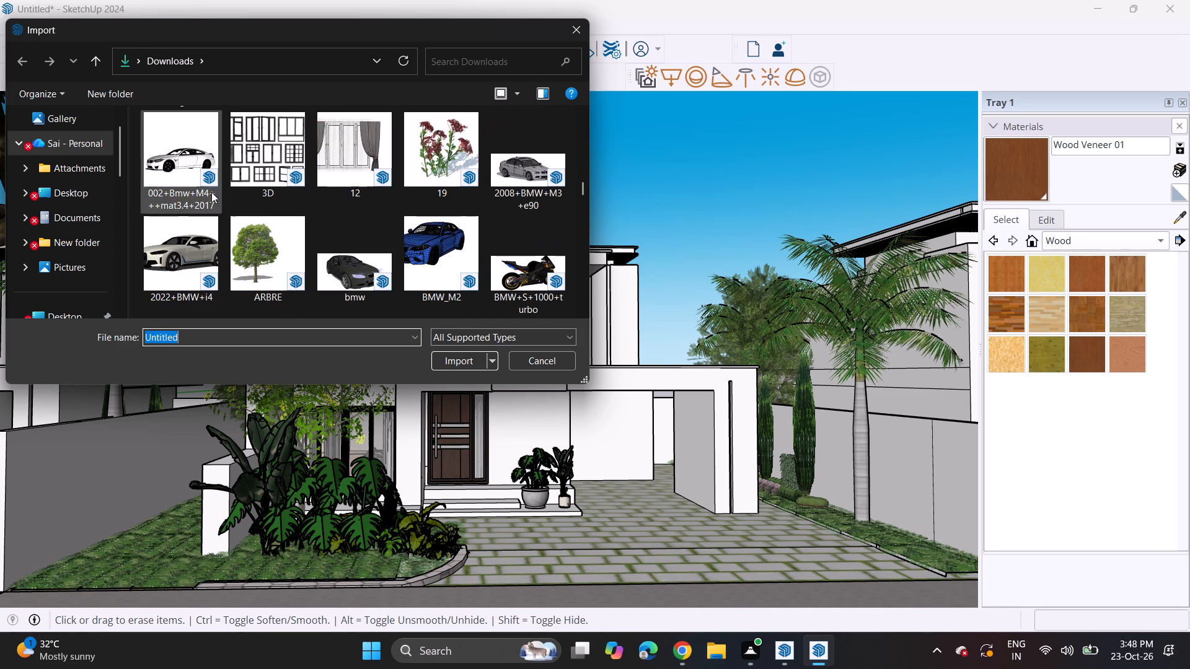
{"action": "left_click", "coordinate": [188, 161]}
{"action": "left_click", "coordinate": [456, 359]}
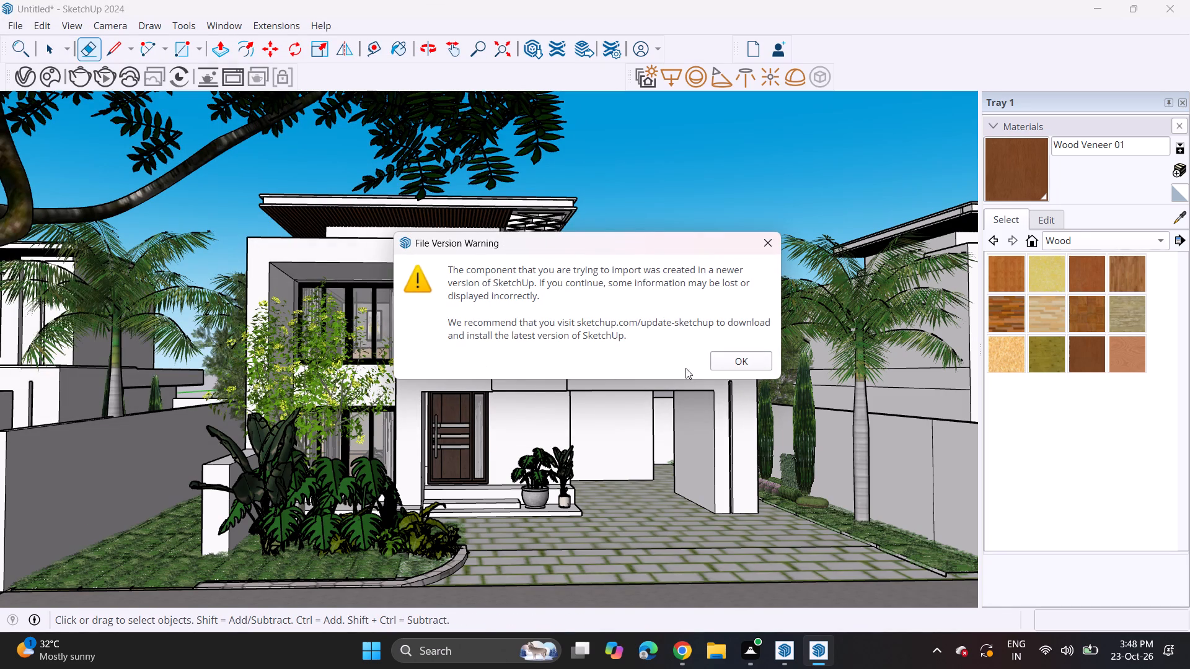
{"action": "left_click", "coordinate": [734, 365]}
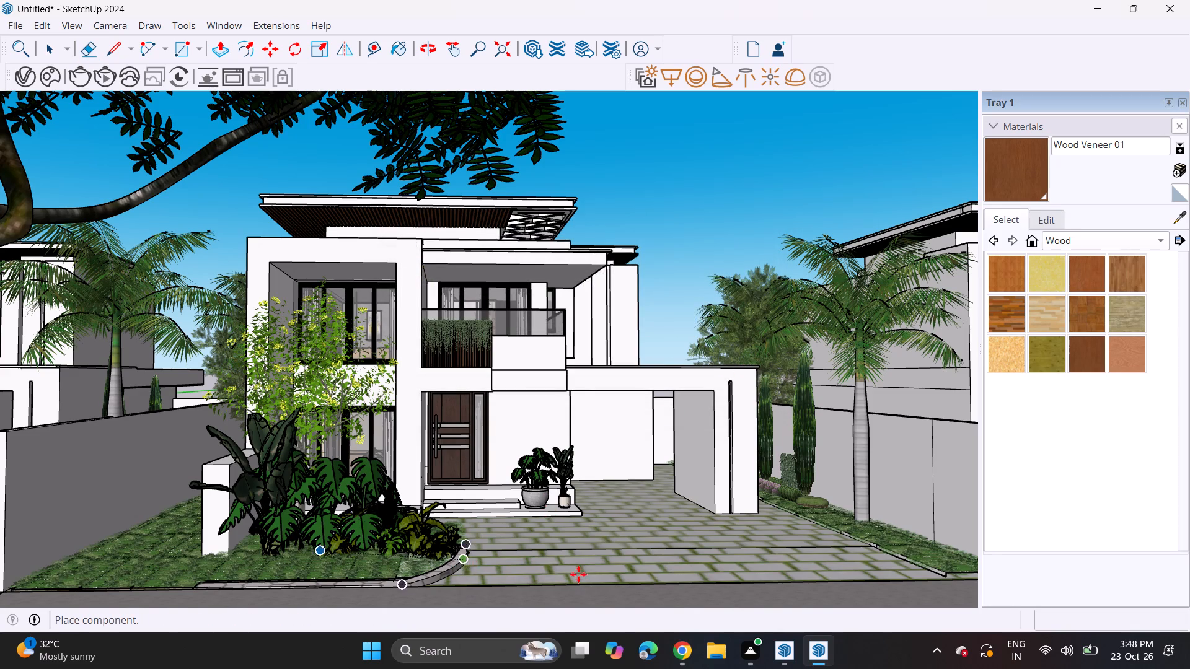
{"action": "left_click", "coordinate": [738, 548]}
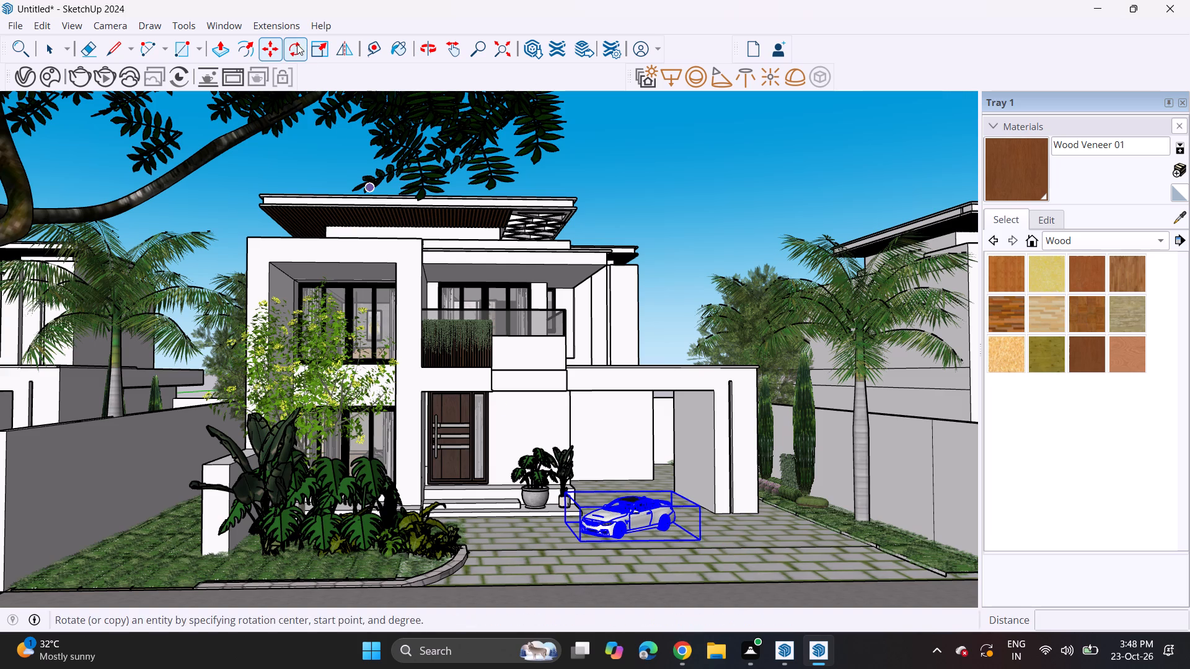
Rotate the imported car about 52° on the ground plane so its front faces the street.
{"action": "left_click", "coordinate": [291, 44]}
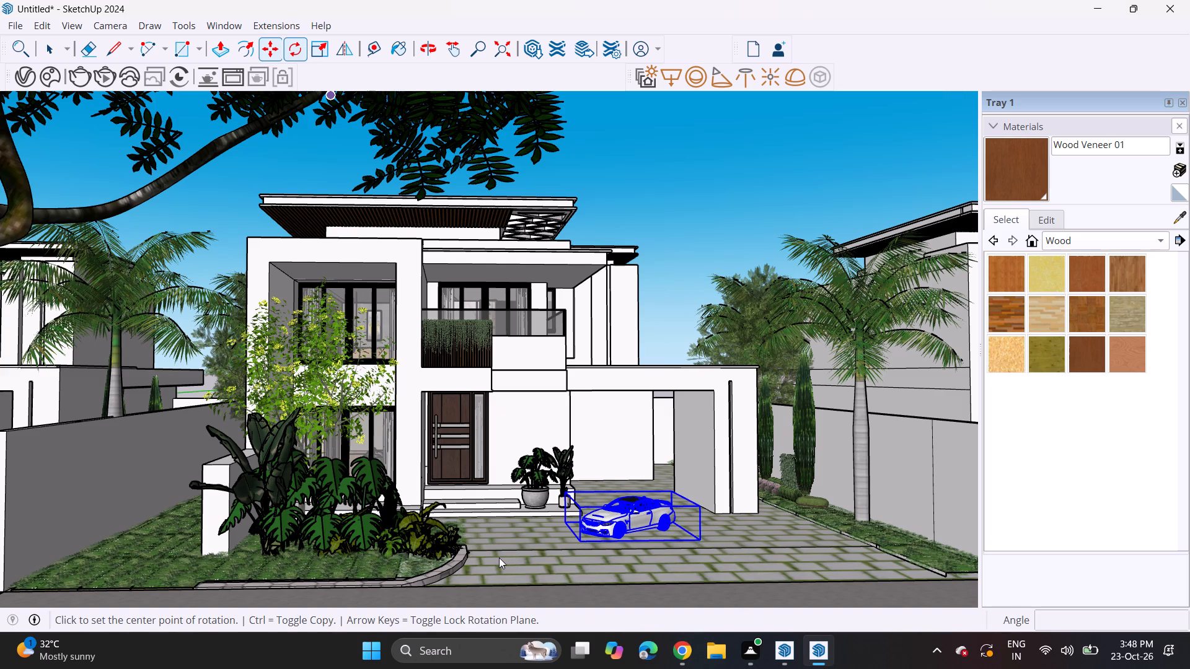
{"action": "middle_click_drag", "start_coordinate": [530, 507], "coordinate": [521, 540]}
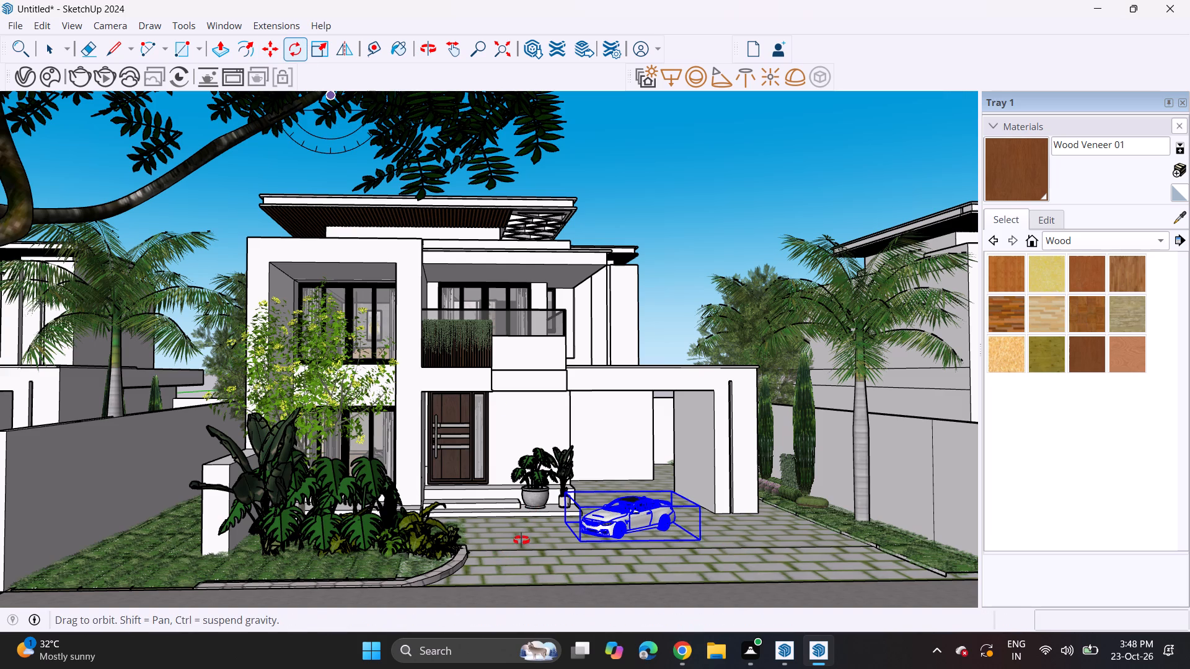
{"action": "middle_click_drag", "start_coordinate": [521, 540], "coordinate": [517, 561]}
{"action": "left_click", "coordinate": [511, 570]}
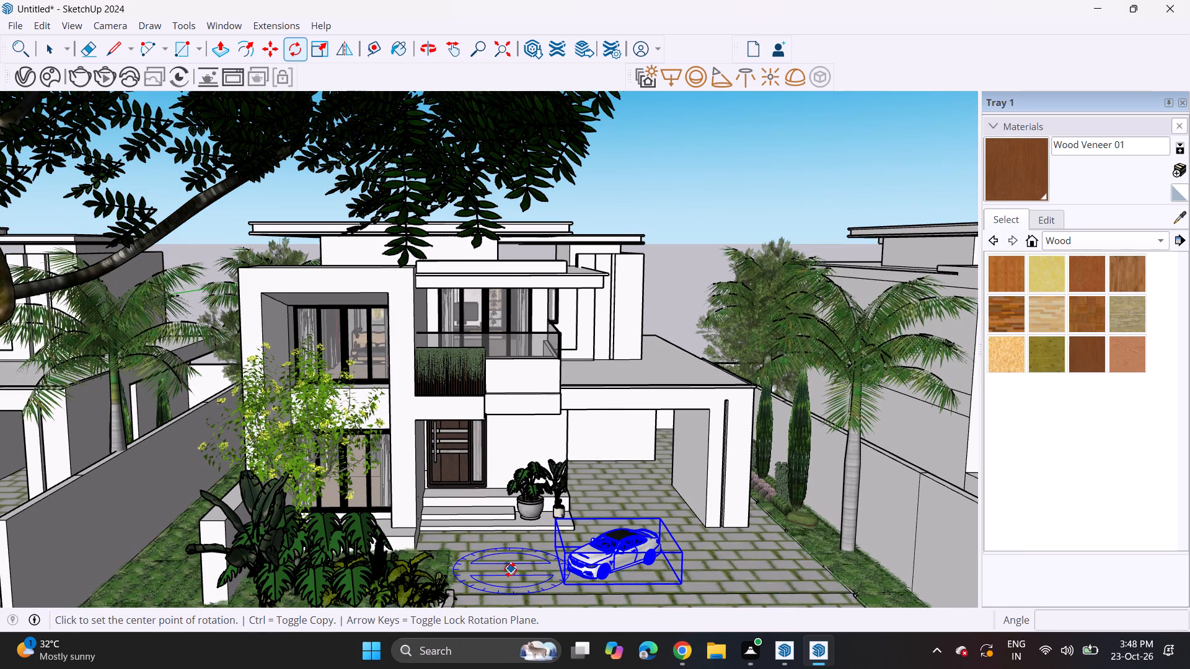
{"action": "left_click", "coordinate": [481, 564]}
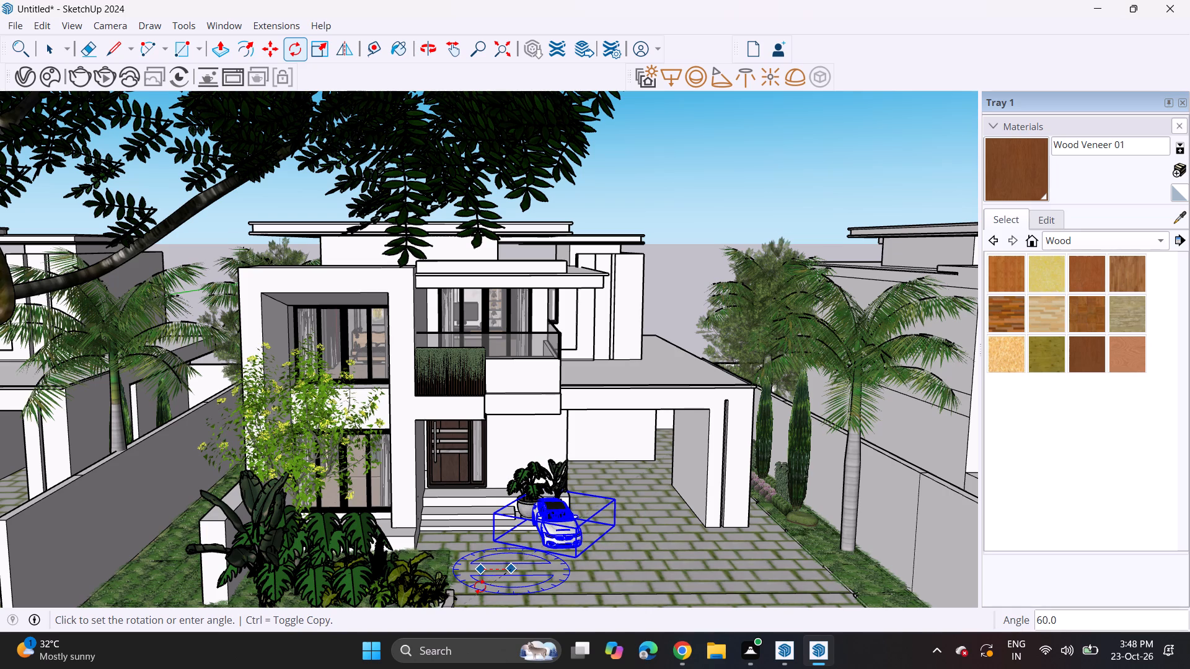
{"action": "left_click", "coordinate": [480, 587]}
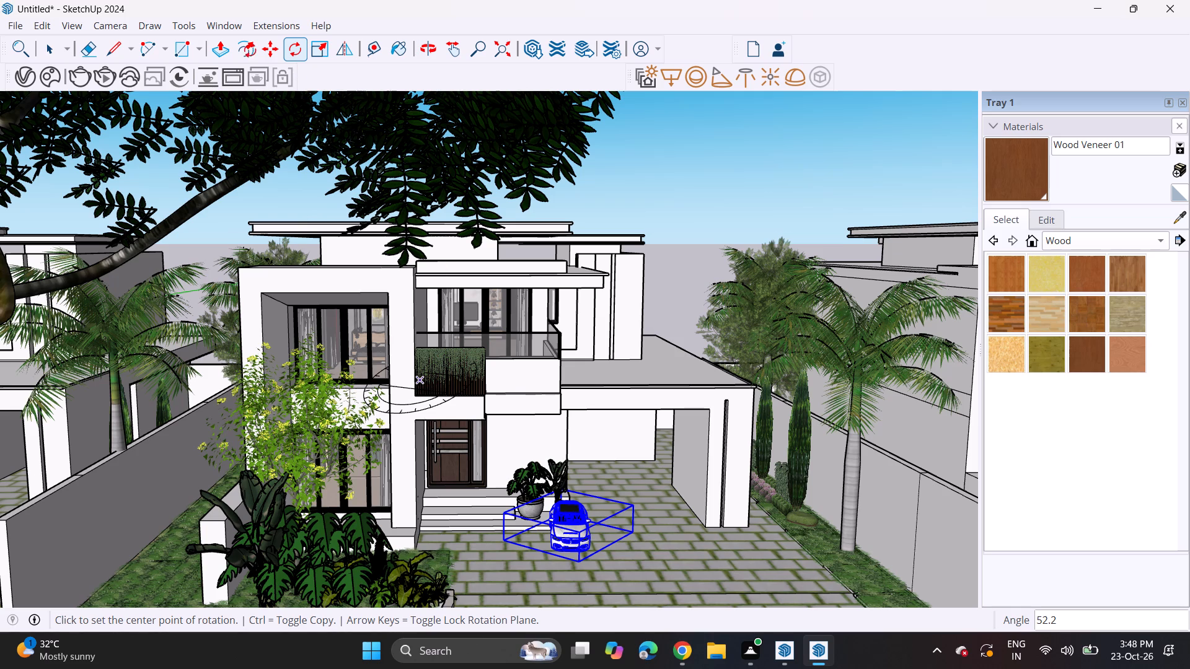
Move the car about 22' 2" across the driveway to the carport entrance.
{"action": "left_click", "coordinate": [271, 47]}
{"action": "left_click", "coordinate": [583, 543]}
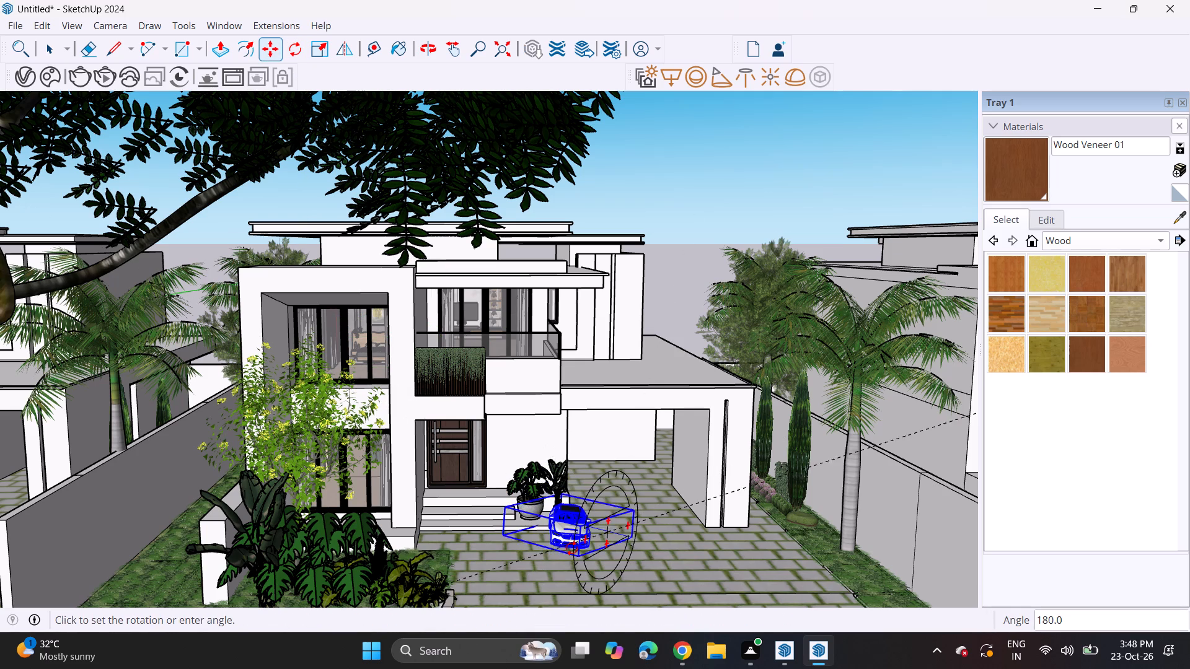
{"action": "key", "text": "Escape"}
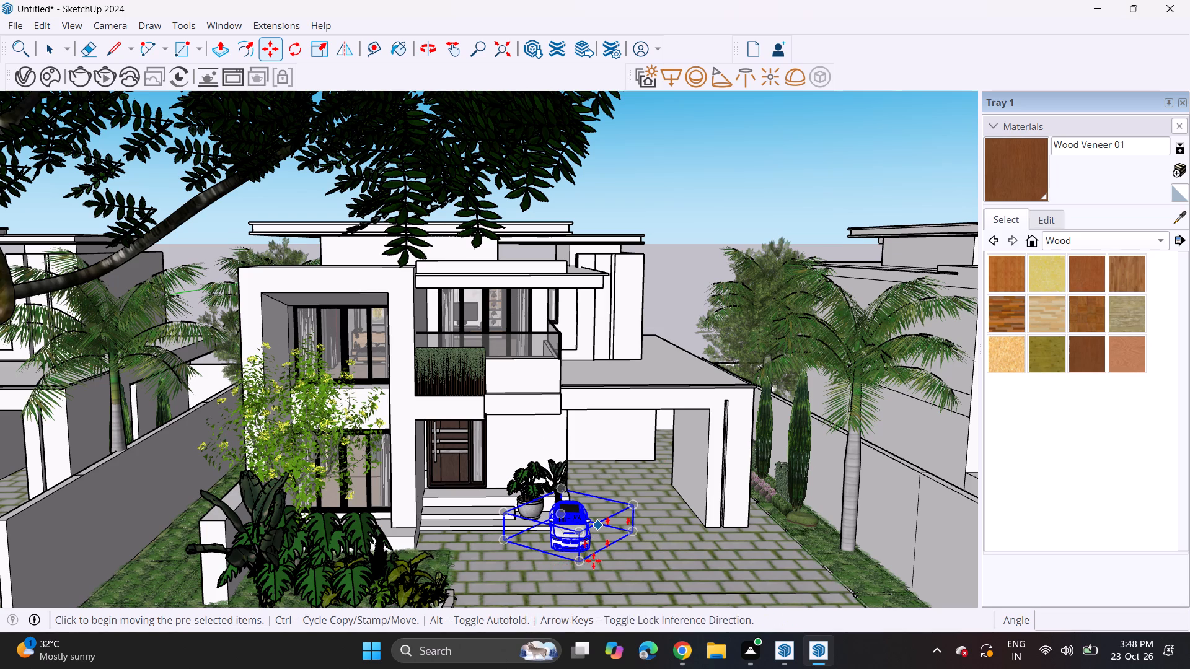
{"action": "left_click", "coordinate": [580, 567]}
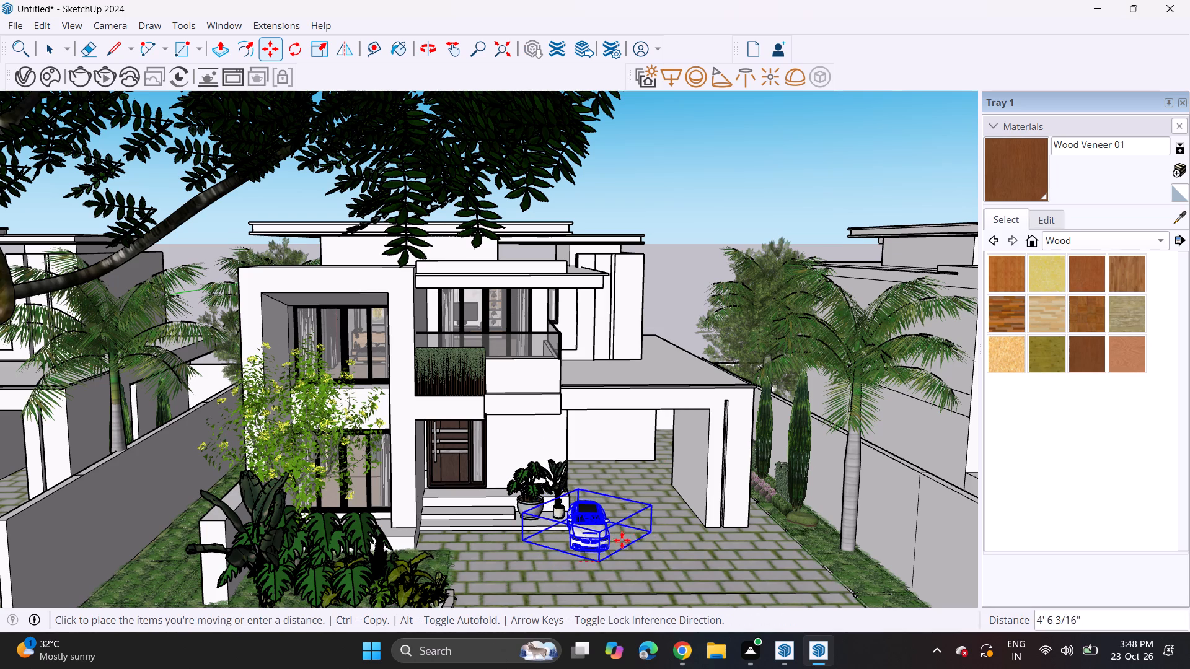
{"action": "left_click", "coordinate": [659, 530]}
Scale the car uniformly by a factor of 2.00.
{"action": "left_click", "coordinate": [315, 51]}
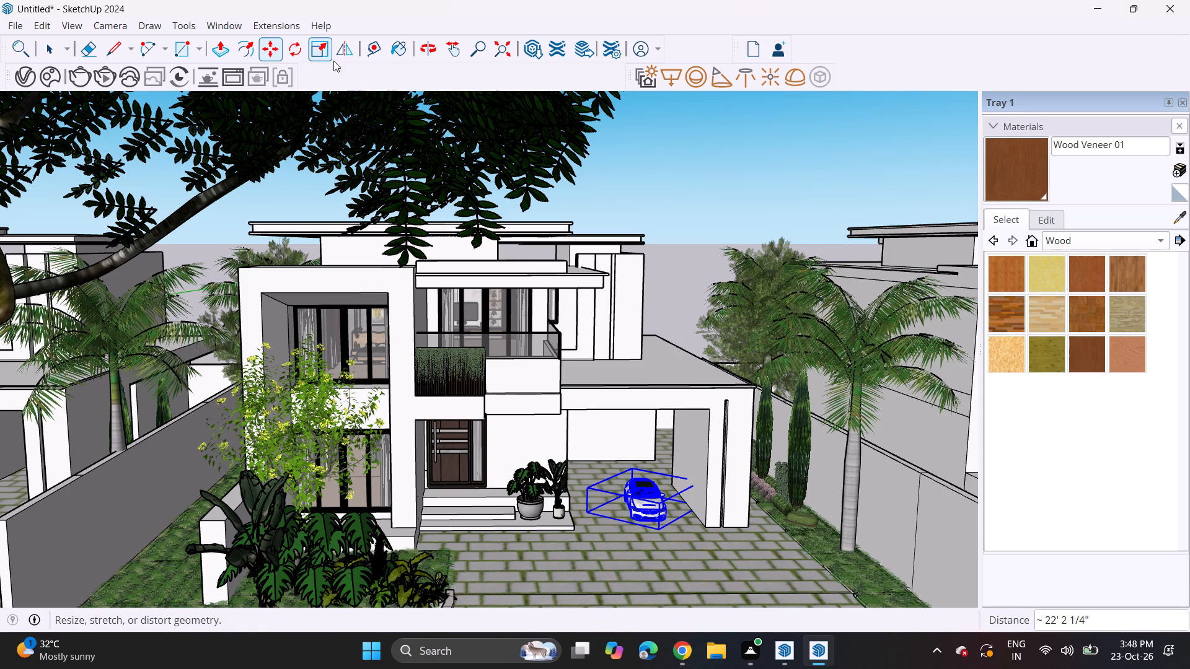
{"action": "left_click", "coordinate": [586, 488]}
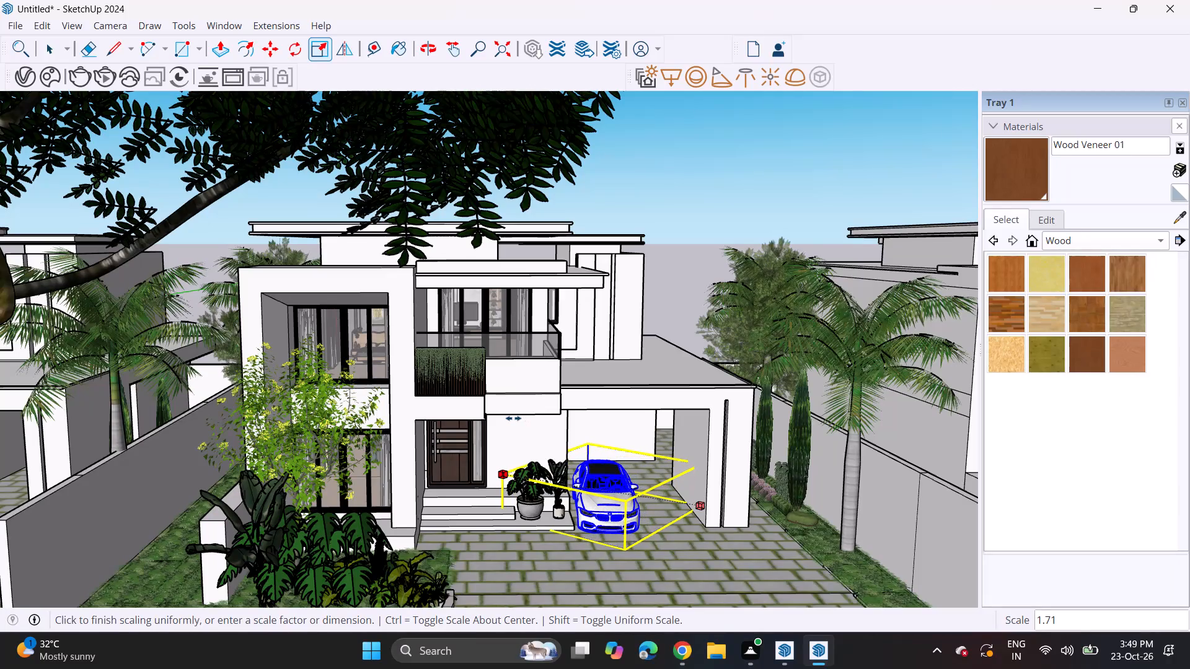
{"action": "left_click", "coordinate": [482, 388]}
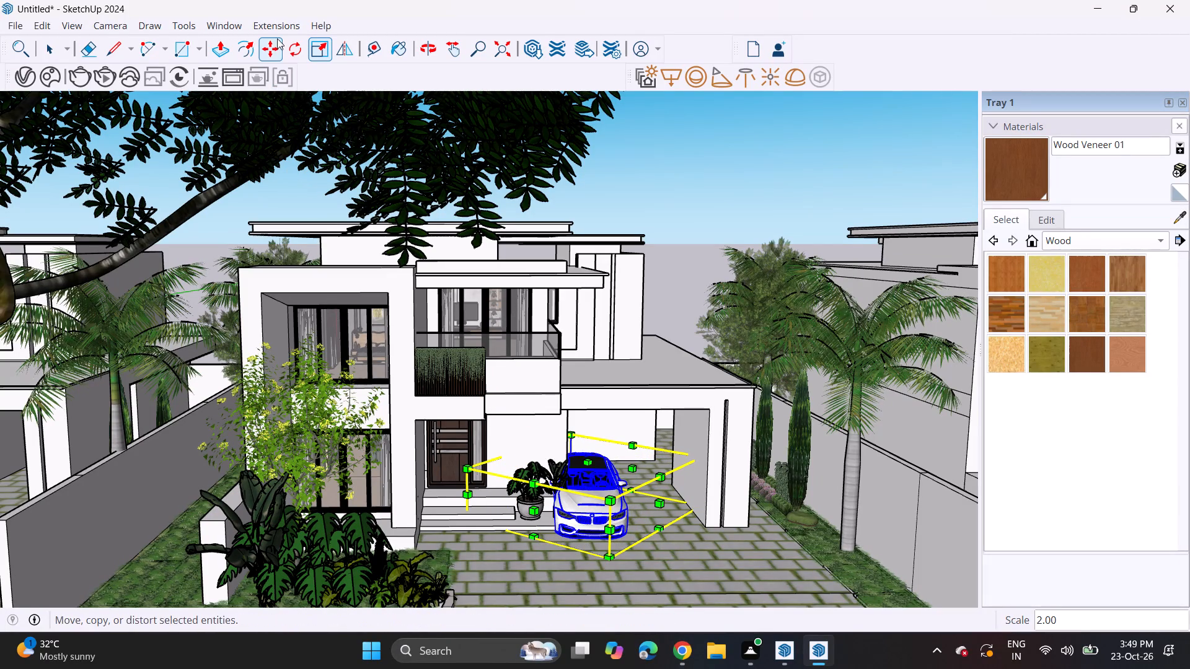
Move the enlarged car about 6' 8" away from the entrance planters into the carport opening.
{"action": "left_click", "coordinate": [277, 44]}
{"action": "left_click", "coordinate": [590, 512]}
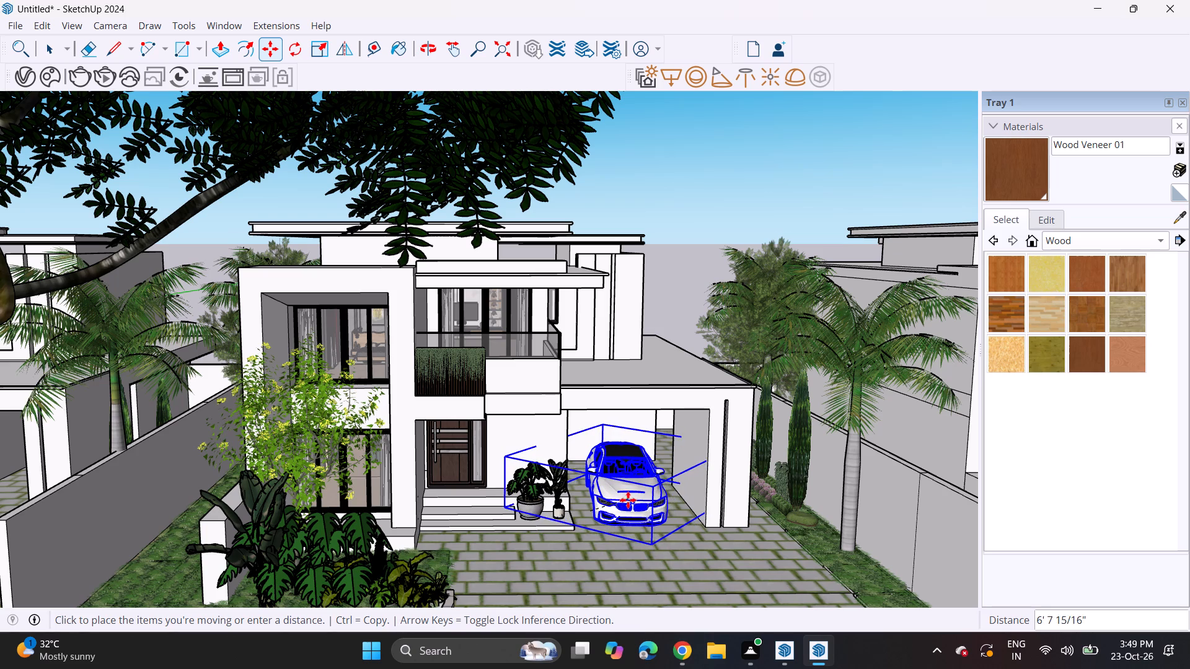
{"action": "left_click", "coordinate": [627, 501]}
Rotate the car about 6° on the ground plane to straighten it within the carport.
{"action": "middle_click_drag", "start_coordinate": [677, 534], "coordinate": [651, 494]}
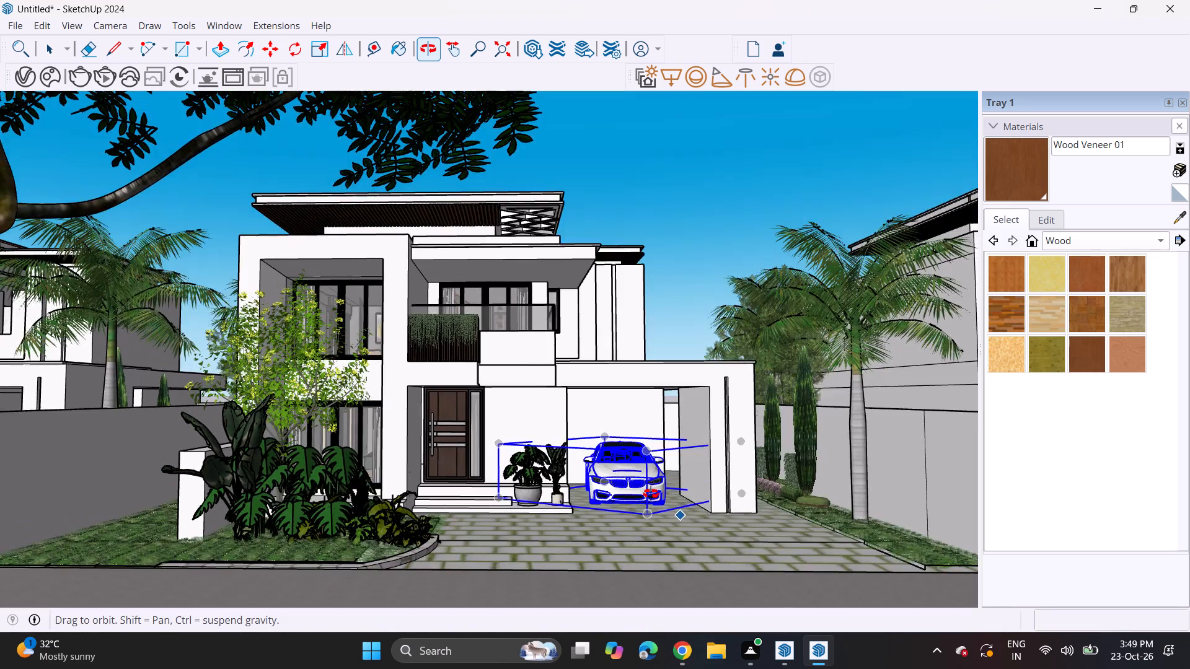
{"action": "middle_click_drag", "start_coordinate": [651, 494], "coordinate": [641, 506]}
{"action": "left_click", "coordinate": [291, 48]}
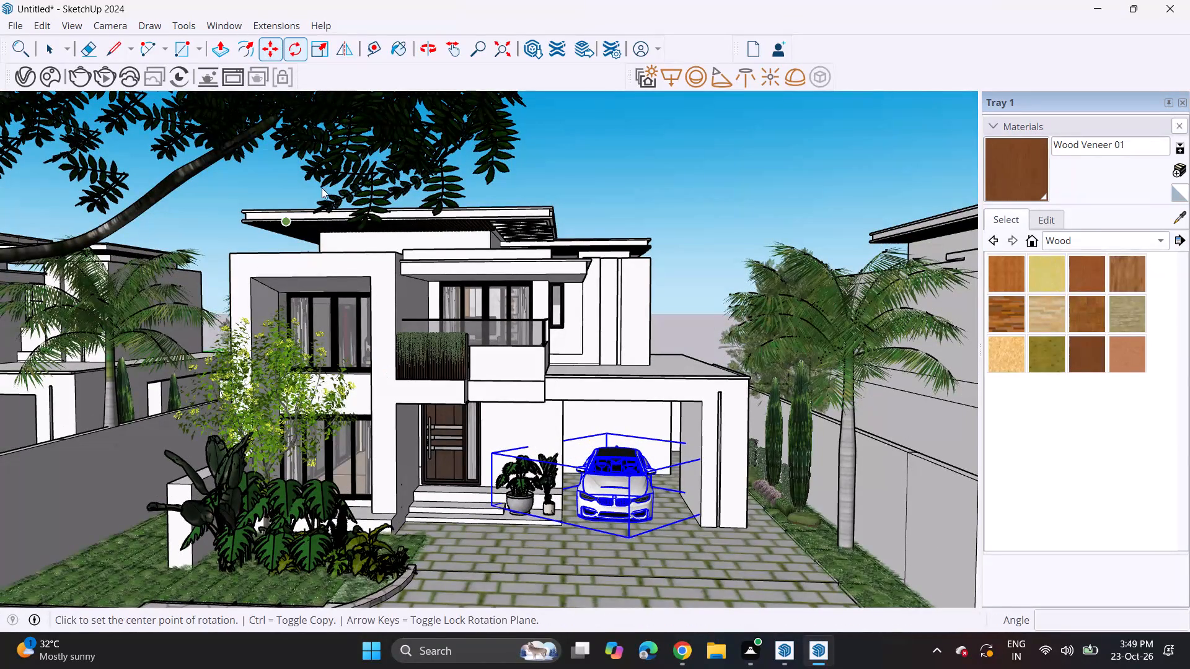
{"action": "scroll", "coordinate": [468, 516], "scroll_direction": "down", "scroll_amount": 7}
{"action": "scroll", "coordinate": [475, 524], "scroll_direction": "up", "scroll_amount": 1}
{"action": "scroll", "coordinate": [475, 524], "scroll_direction": "down", "scroll_amount": 1}
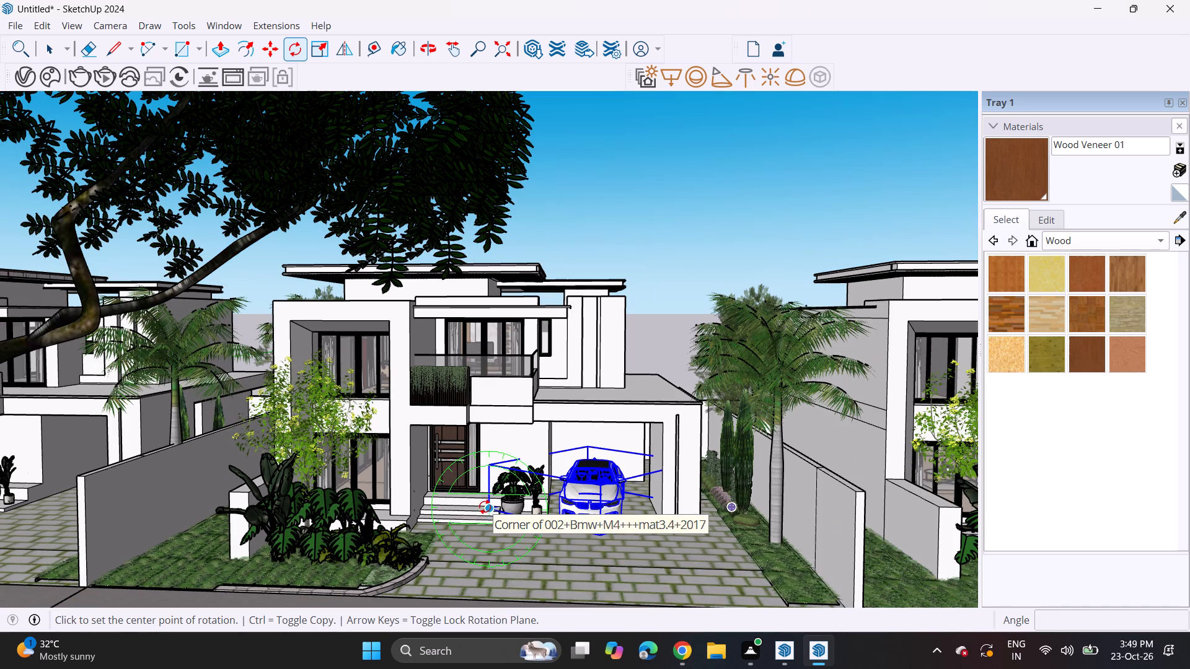
{"action": "middle_click_drag", "start_coordinate": [523, 598], "coordinate": [529, 614]}
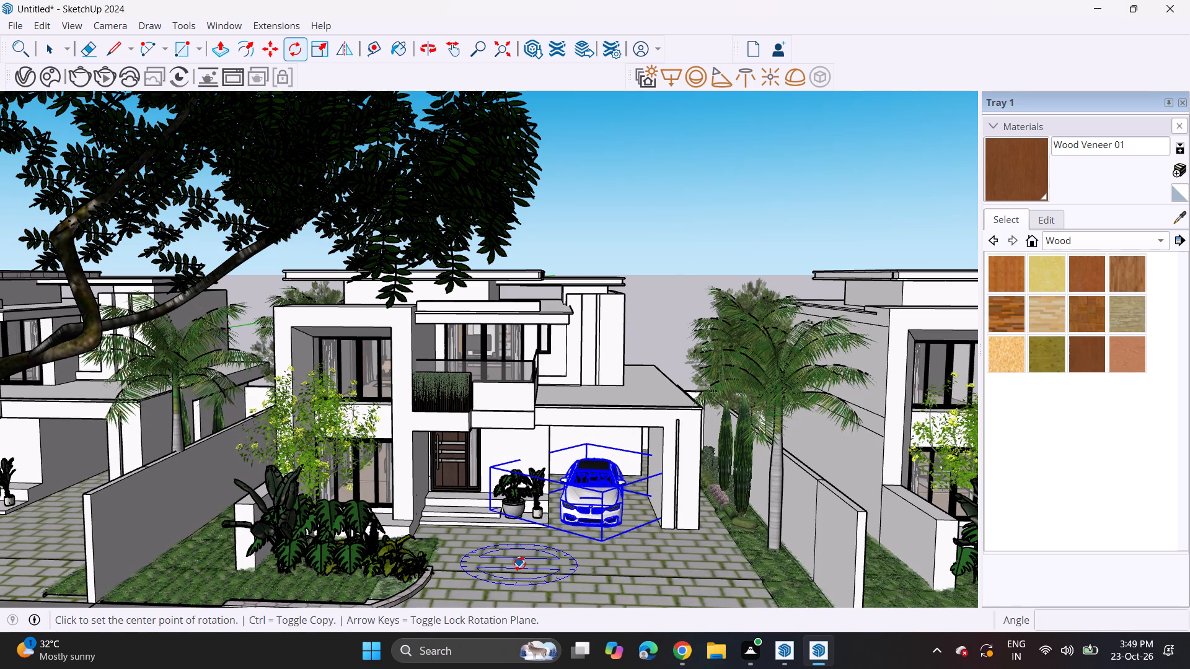
{"action": "left_click", "coordinate": [517, 561]}
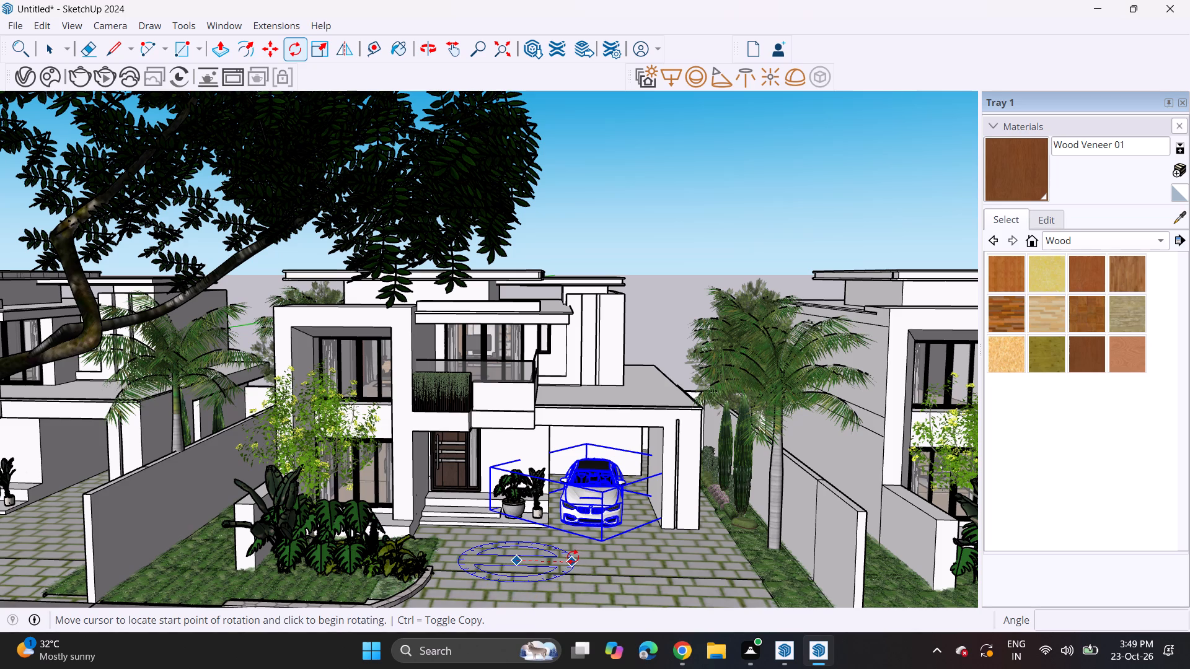
{"action": "left_click", "coordinate": [573, 557]}
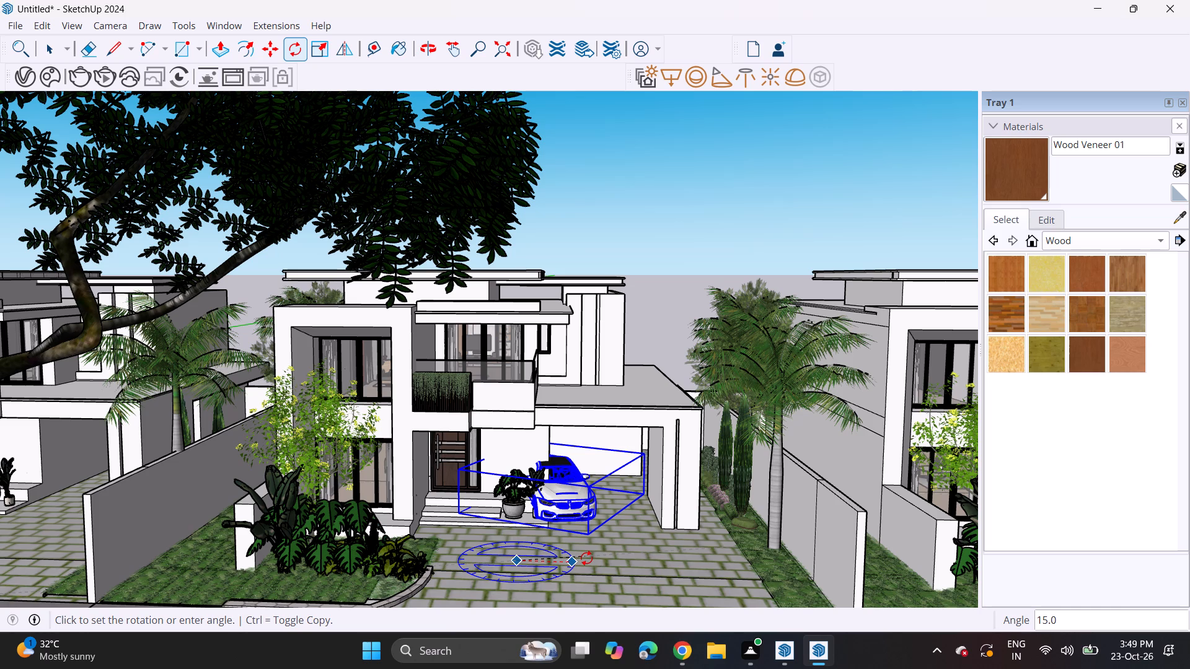
{"action": "left_click", "coordinate": [586, 561]}
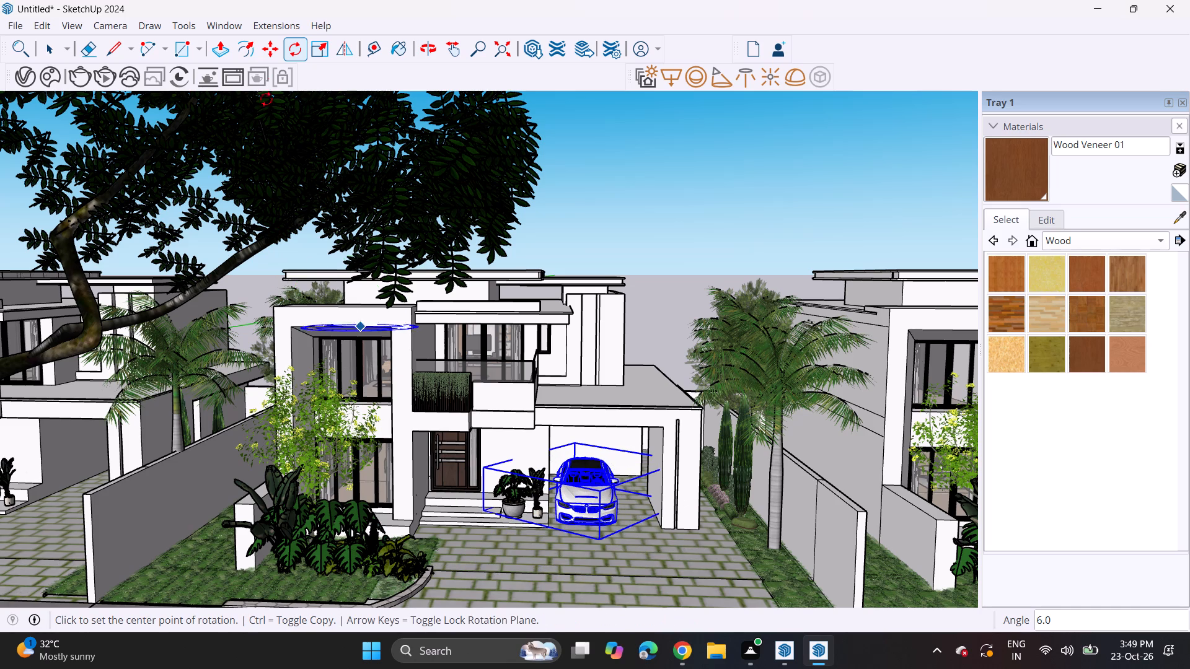
Shift the car about 2' 5" sideways, away from the potted plants, towards the middle of the carport.
{"action": "left_click", "coordinate": [271, 44]}
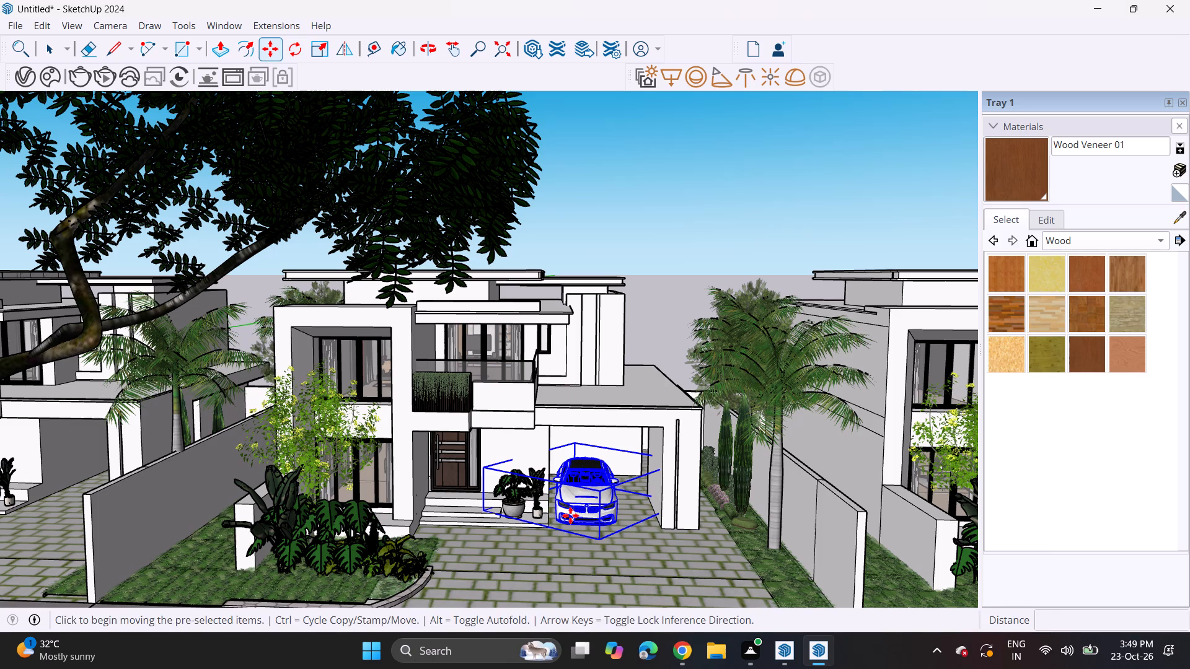
{"action": "scroll", "coordinate": [570, 515], "scroll_direction": "up", "scroll_amount": 15}
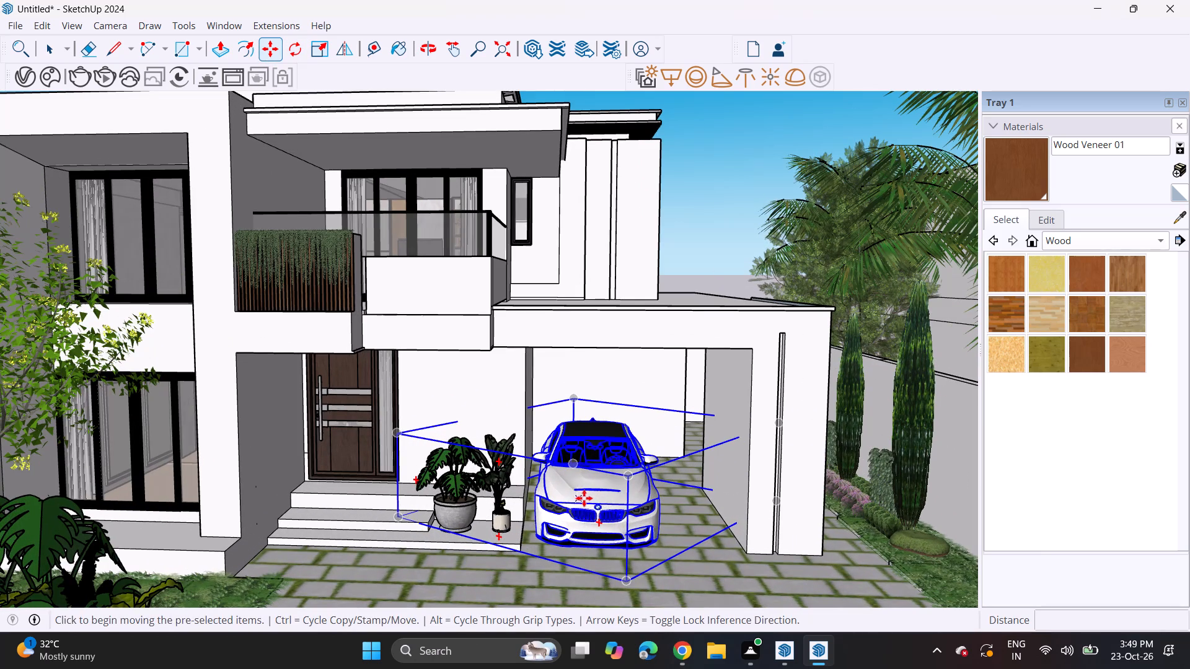
{"action": "left_click", "coordinate": [584, 498]}
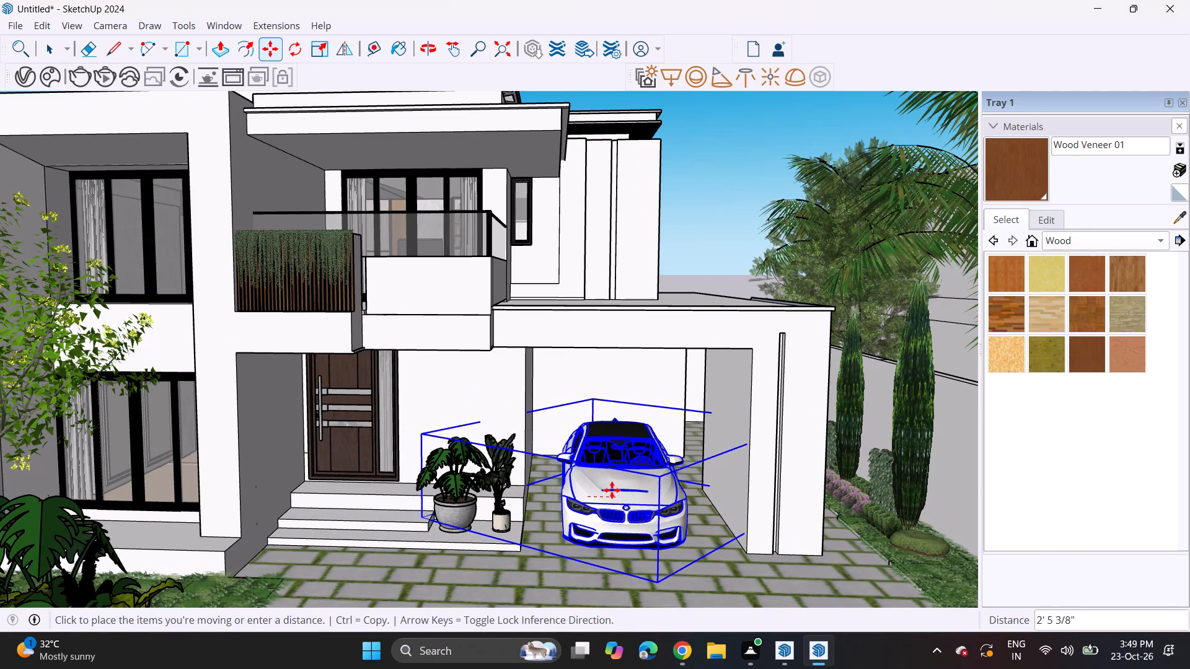
{"action": "left_click", "coordinate": [612, 490]}
{"action": "middle_click_drag", "start_coordinate": [510, 535], "coordinate": [620, 517]}
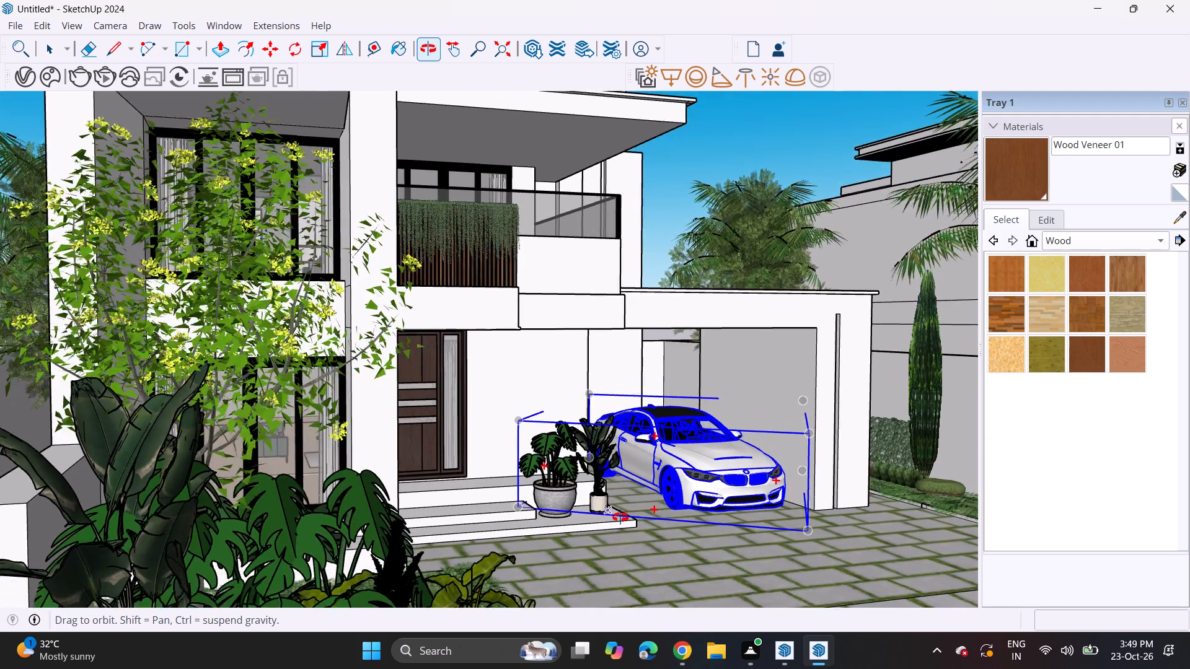
Scale the car up uniformly by a factor of about 1.13.
{"action": "middle_click_drag", "start_coordinate": [620, 517], "coordinate": [555, 510]}
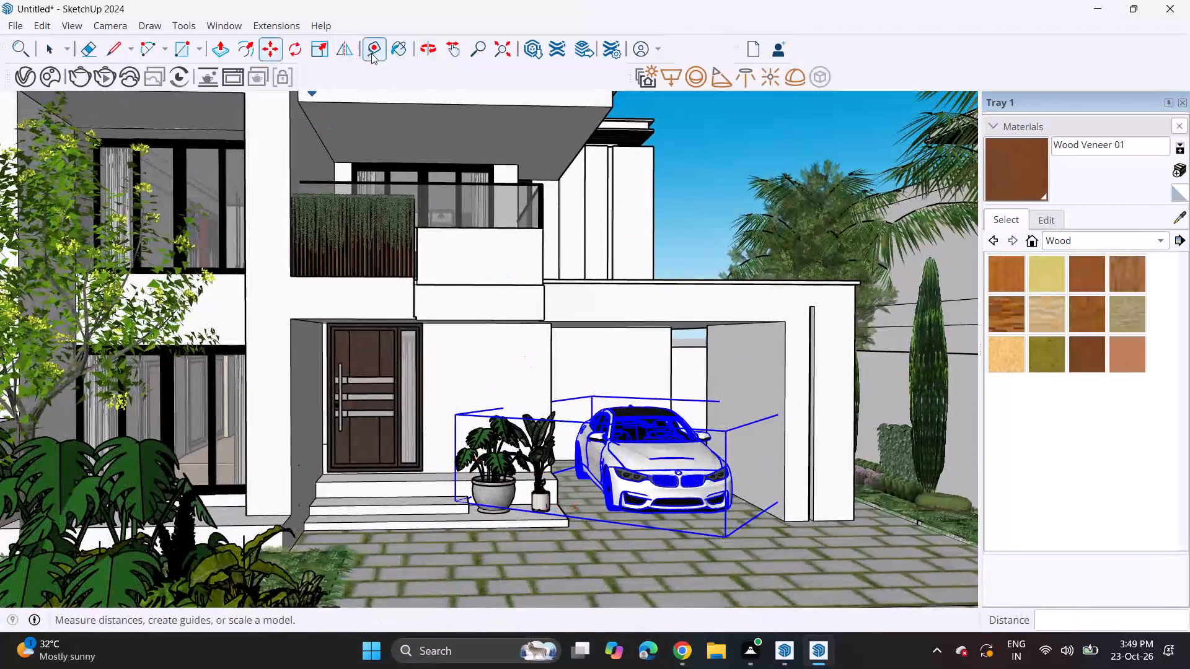
{"action": "left_click", "coordinate": [322, 55]}
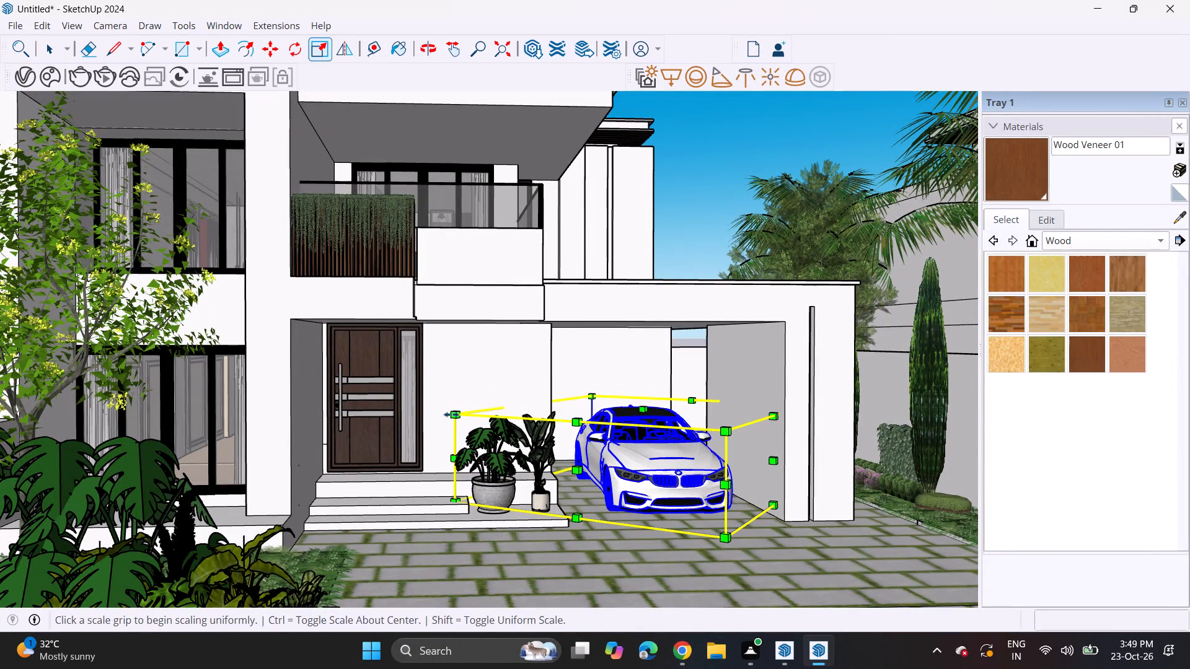
{"action": "left_click", "coordinate": [456, 414]}
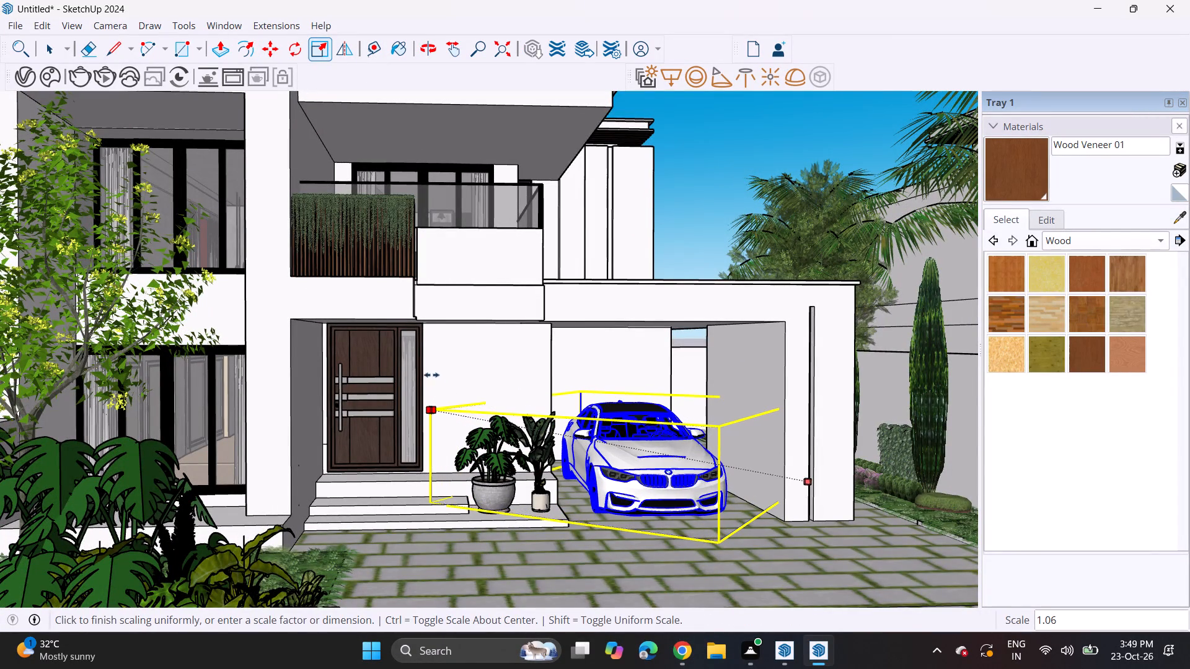
{"action": "left_click", "coordinate": [415, 348]}
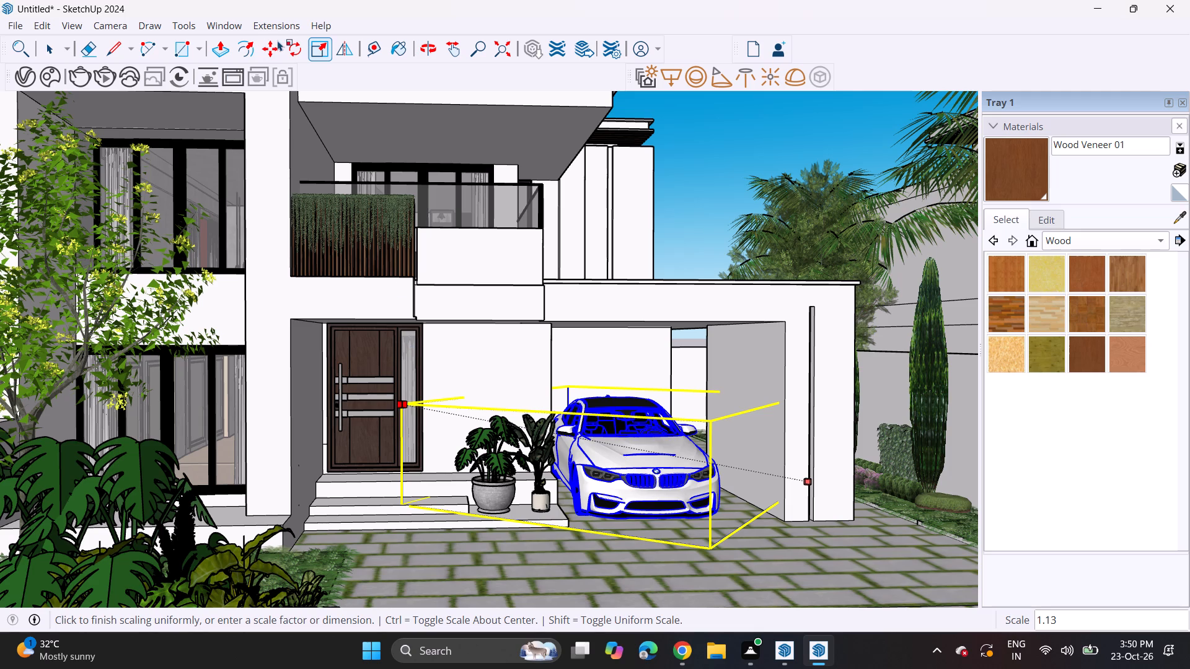
Move the car about 3' 2" away from the potted plants towards the carport's outer pillar, and deselect it.
{"action": "left_click", "coordinate": [270, 50]}
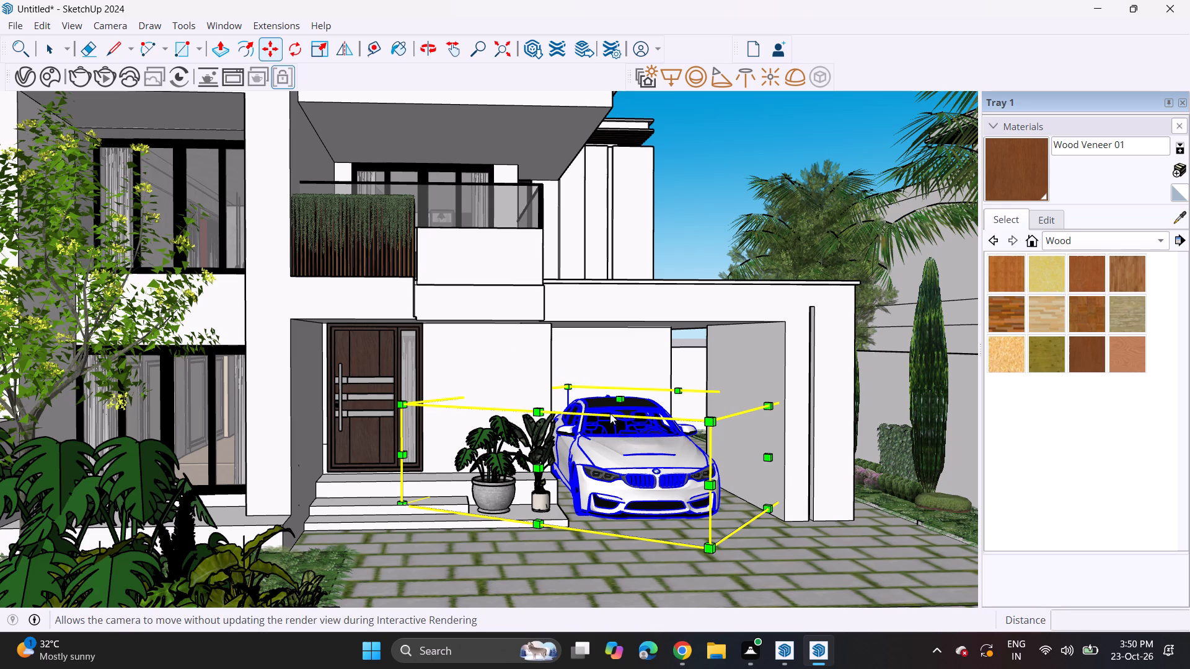
{"action": "left_click", "coordinate": [633, 466]}
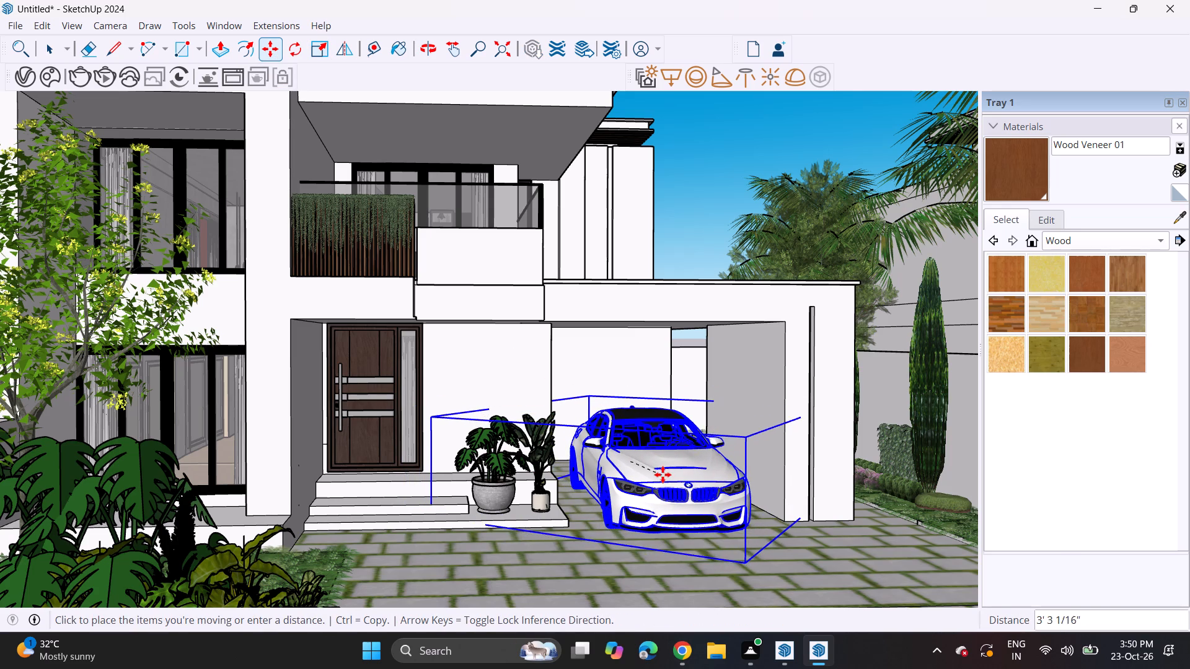
{"action": "left_click", "coordinate": [663, 473]}
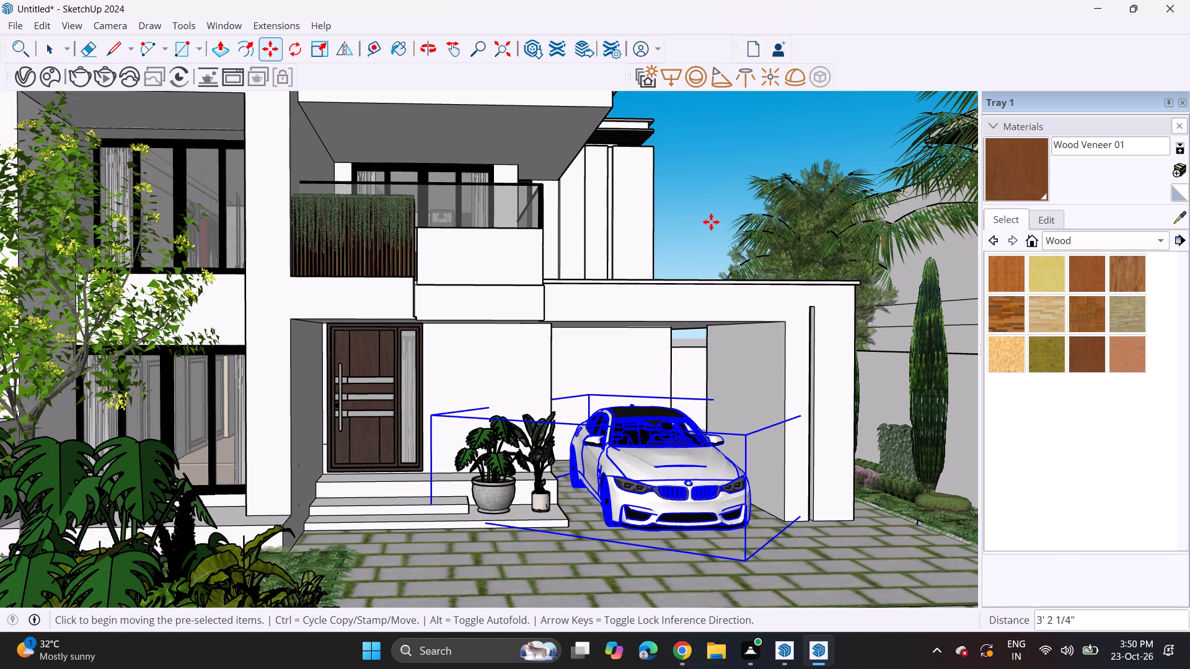
{"action": "key", "text": "space"}
{"action": "left_click", "coordinate": [713, 204]}
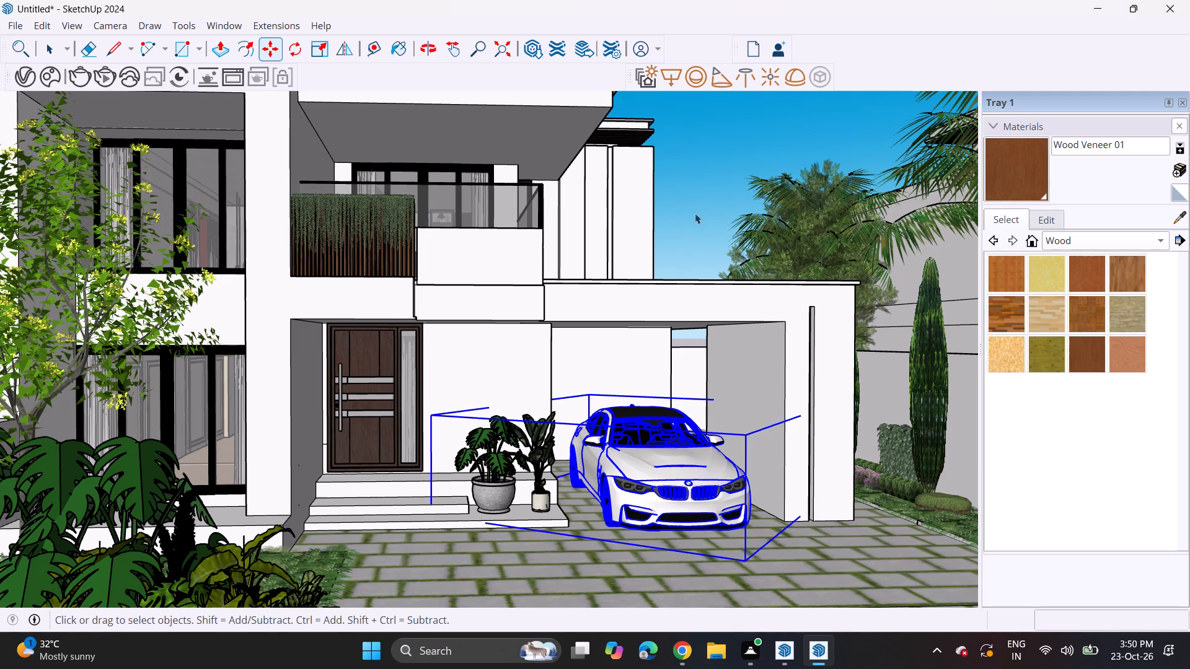
Examine the row of houses from a distance and the front of the middle house with the parked car.
{"action": "scroll", "coordinate": [710, 260], "scroll_direction": "down", "scroll_amount": 4}
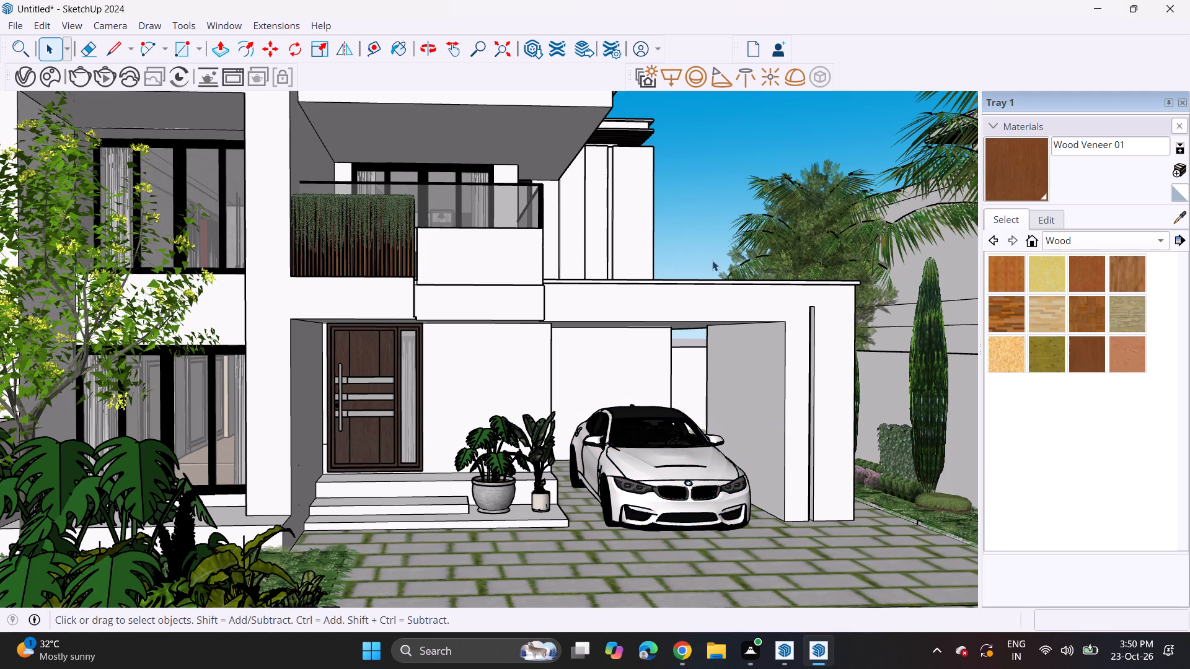
{"action": "scroll", "coordinate": [715, 260], "scroll_direction": "down", "scroll_amount": 5}
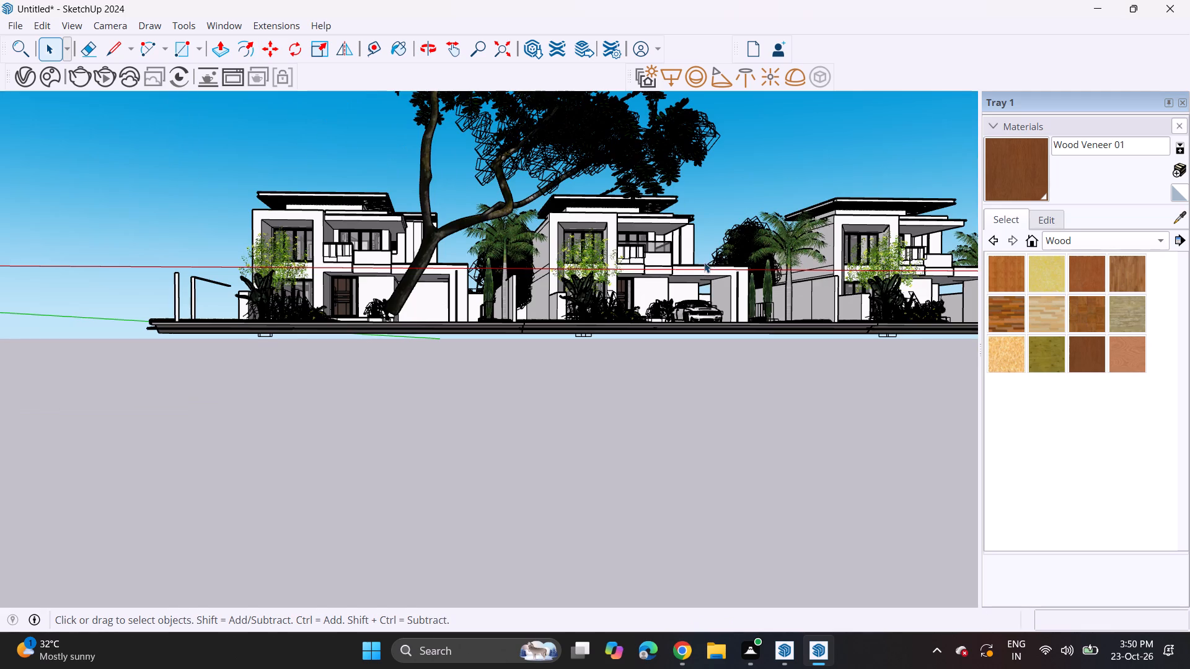
{"action": "middle_click_drag", "start_coordinate": [738, 245], "coordinate": [664, 311]}
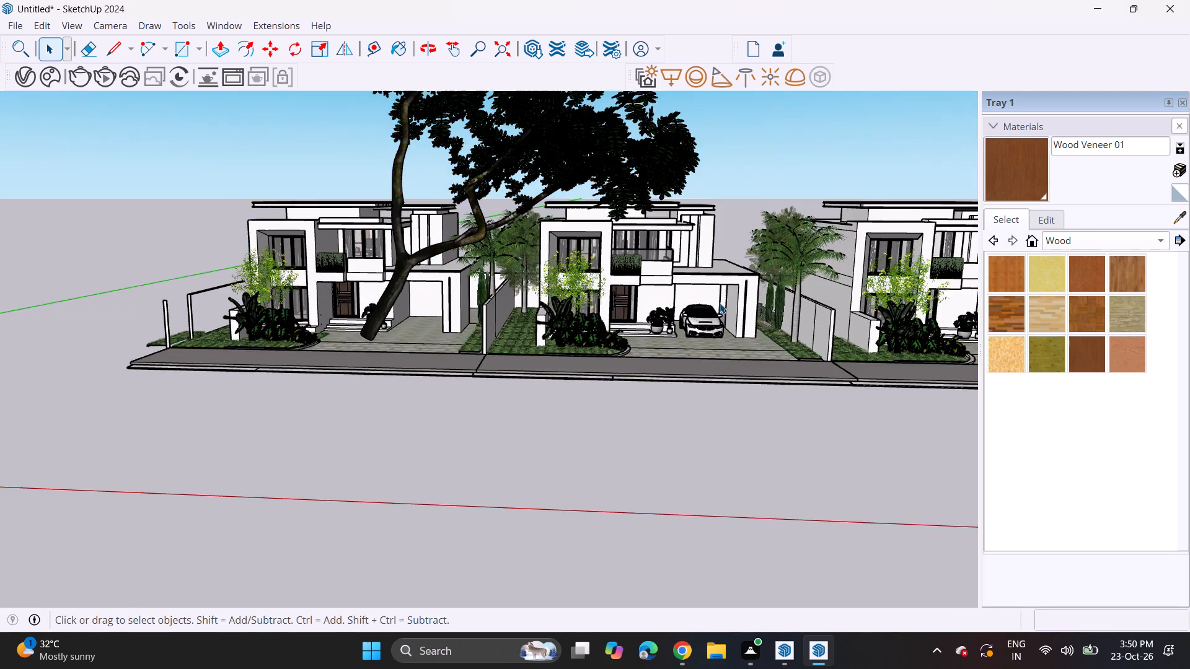
{"action": "scroll", "coordinate": [712, 302], "scroll_direction": "up", "scroll_amount": 1}
{"action": "middle_click_drag", "start_coordinate": [706, 301], "coordinate": [688, 288]}
{"action": "scroll", "coordinate": [684, 312], "scroll_direction": "up", "scroll_amount": 4}
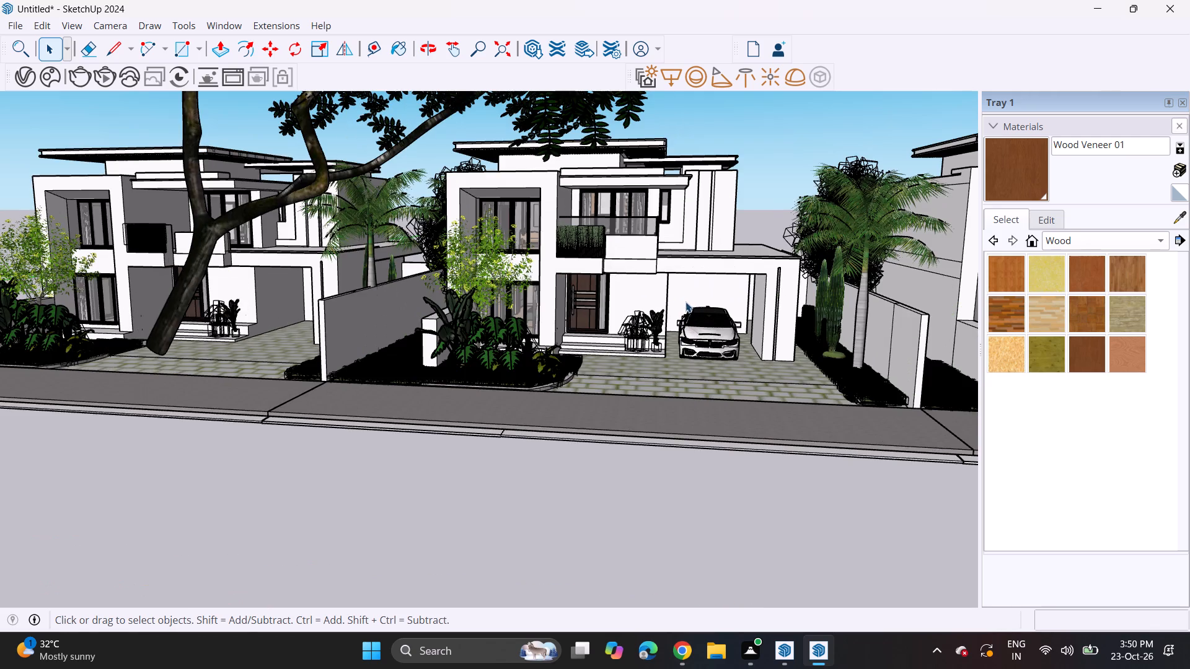
{"action": "scroll", "coordinate": [685, 302], "scroll_direction": "up", "scroll_amount": 1}
{"action": "middle_click_drag", "start_coordinate": [685, 302], "coordinate": [706, 295]}
{"action": "scroll", "coordinate": [726, 292], "scroll_direction": "up", "scroll_amount": 3}
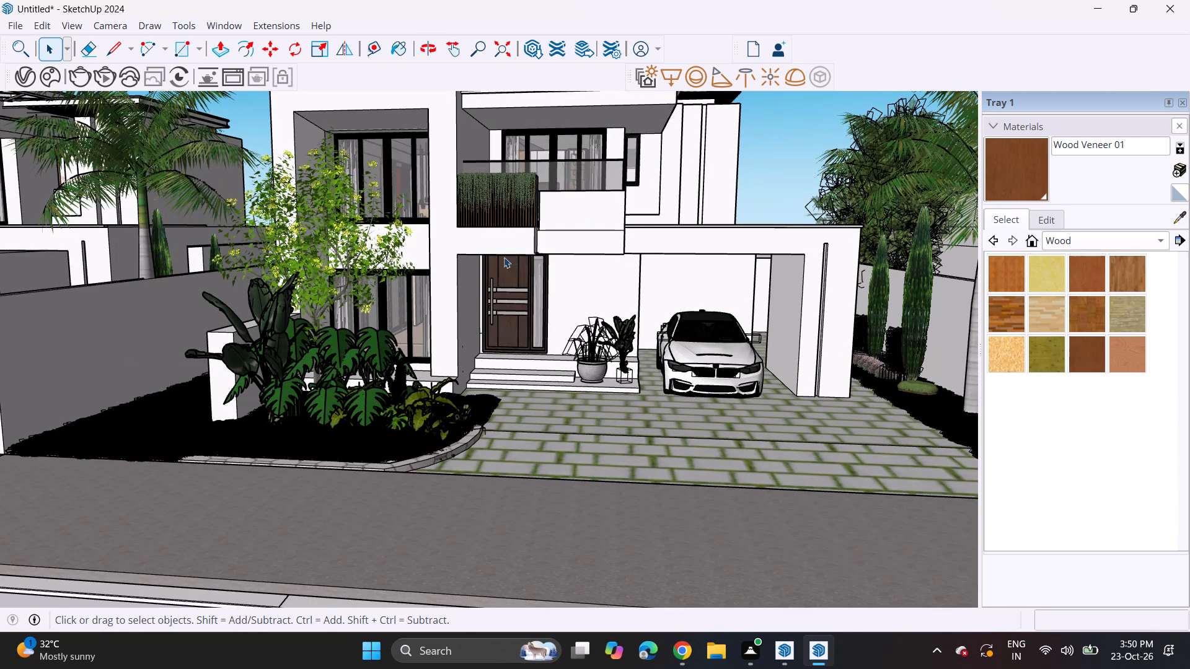
{"action": "middle_click_drag", "start_coordinate": [524, 227], "coordinate": [434, 278]}
{"action": "middle_click_drag", "start_coordinate": [432, 291], "coordinate": [456, 291]}
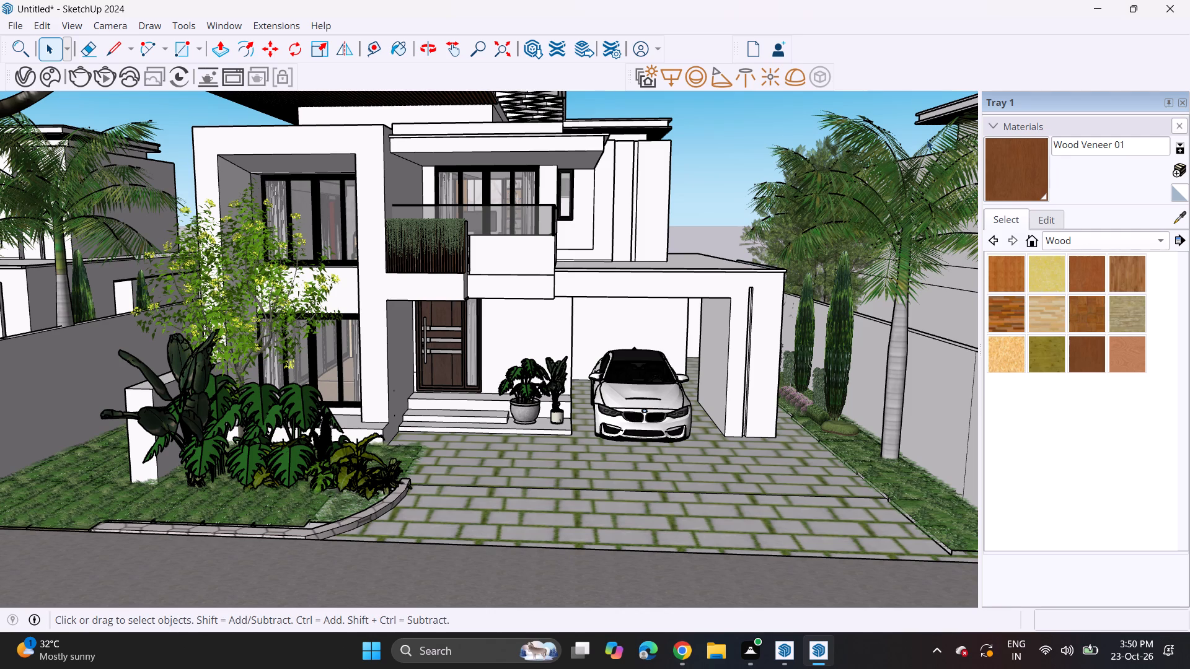
Paint the narrow vertical groove in the upper-floor wall above the carport roof with Color M08 from the Colors collection.
{"action": "left_click", "coordinate": [1067, 244]}
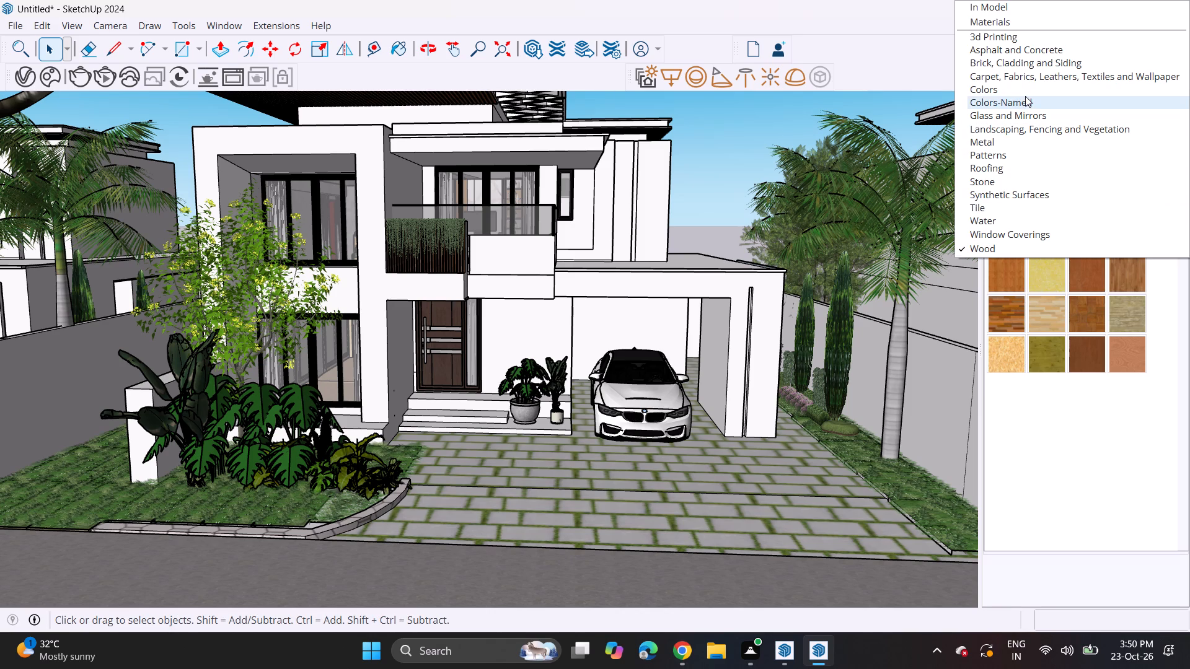
{"action": "left_click", "coordinate": [1025, 92]}
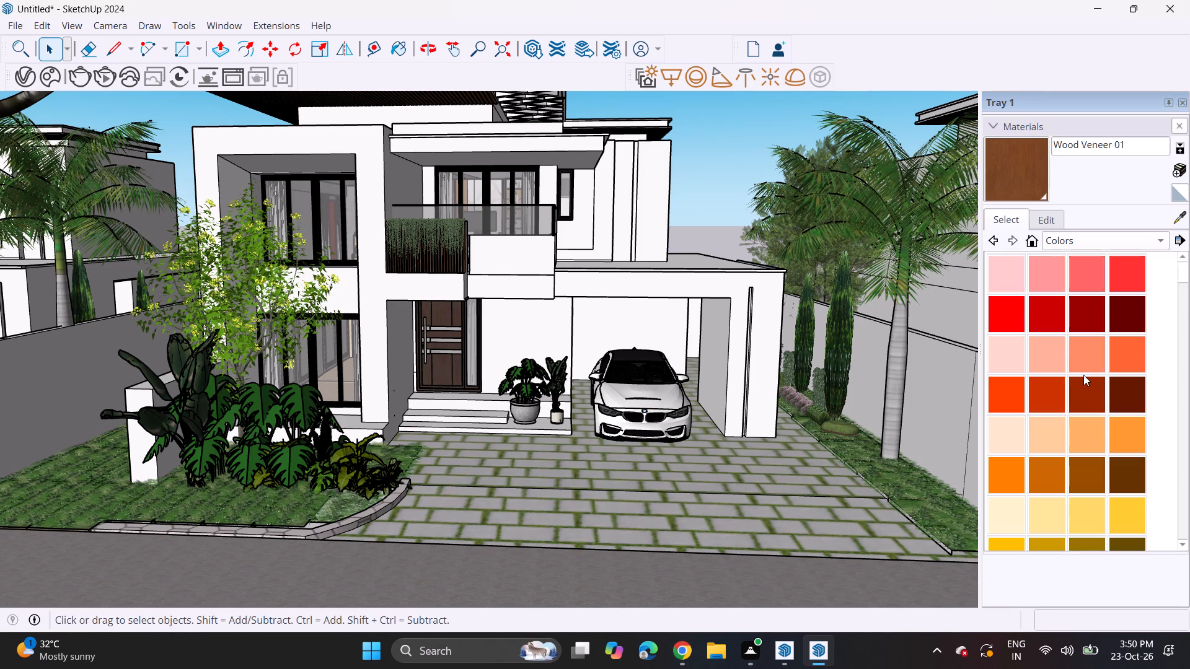
{"action": "scroll", "coordinate": [1083, 376], "scroll_direction": "down", "scroll_amount": 14}
{"action": "scroll", "coordinate": [1078, 397], "scroll_direction": "up", "scroll_amount": 1}
{"action": "scroll", "coordinate": [1078, 397], "scroll_direction": "down", "scroll_amount": 3}
{"action": "scroll", "coordinate": [1078, 397], "scroll_direction": "up", "scroll_amount": 1}
{"action": "scroll", "coordinate": [1078, 397], "scroll_direction": "down", "scroll_amount": 10}
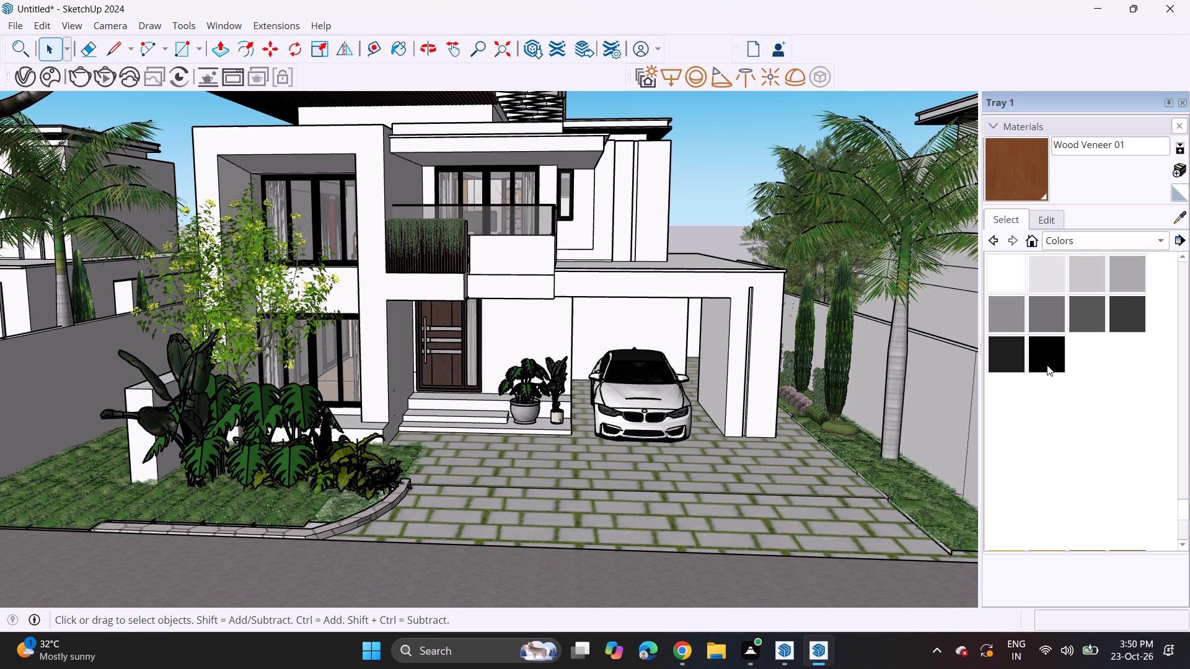
{"action": "left_click", "coordinate": [1047, 364]}
{"action": "left_click", "coordinate": [1002, 362]}
{"action": "scroll", "coordinate": [634, 200], "scroll_direction": "up", "scroll_amount": 9}
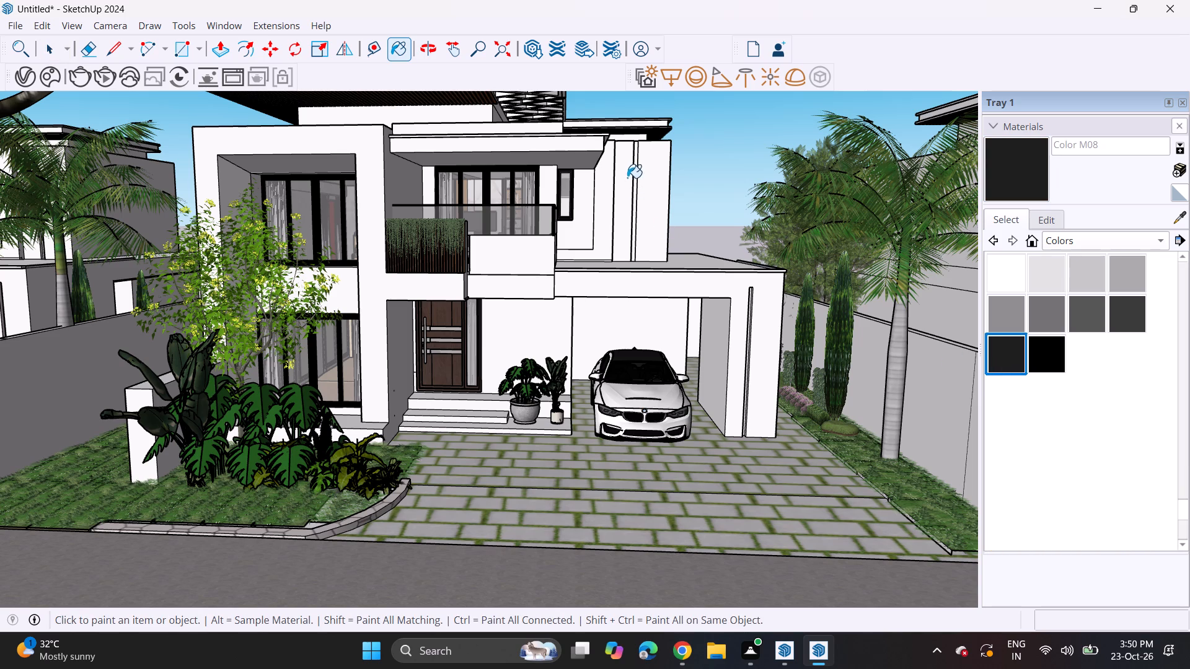
{"action": "scroll", "coordinate": [627, 178], "scroll_direction": "up", "scroll_amount": 14}
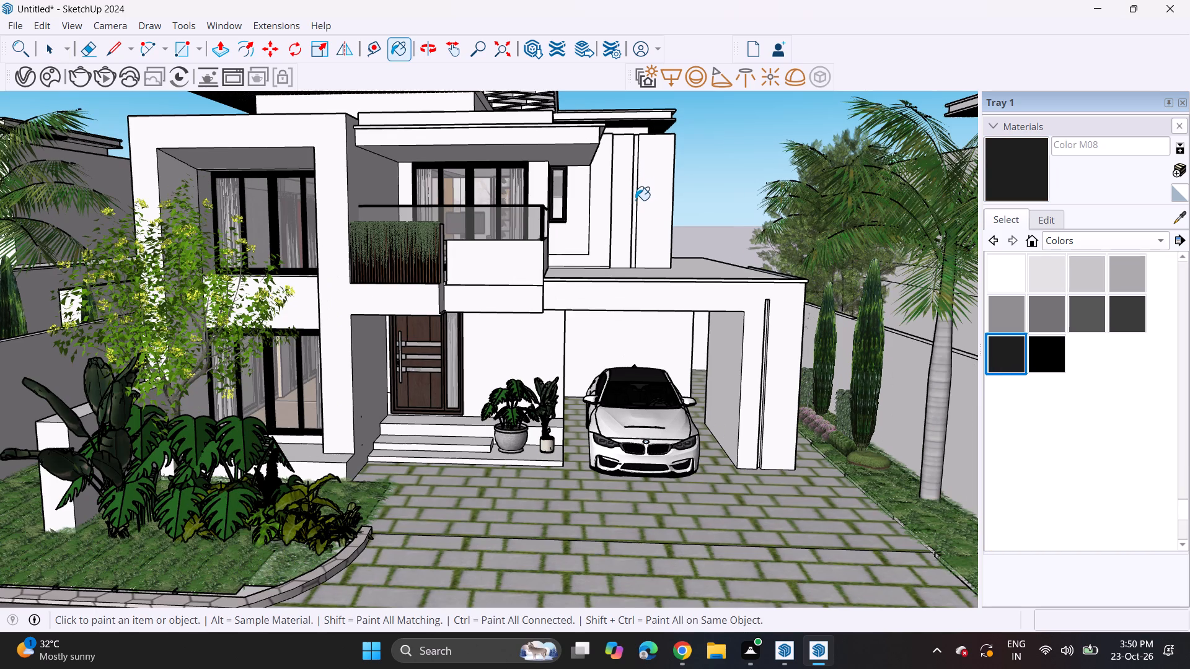
{"action": "scroll", "coordinate": [635, 200], "scroll_direction": "up", "scroll_amount": 20}
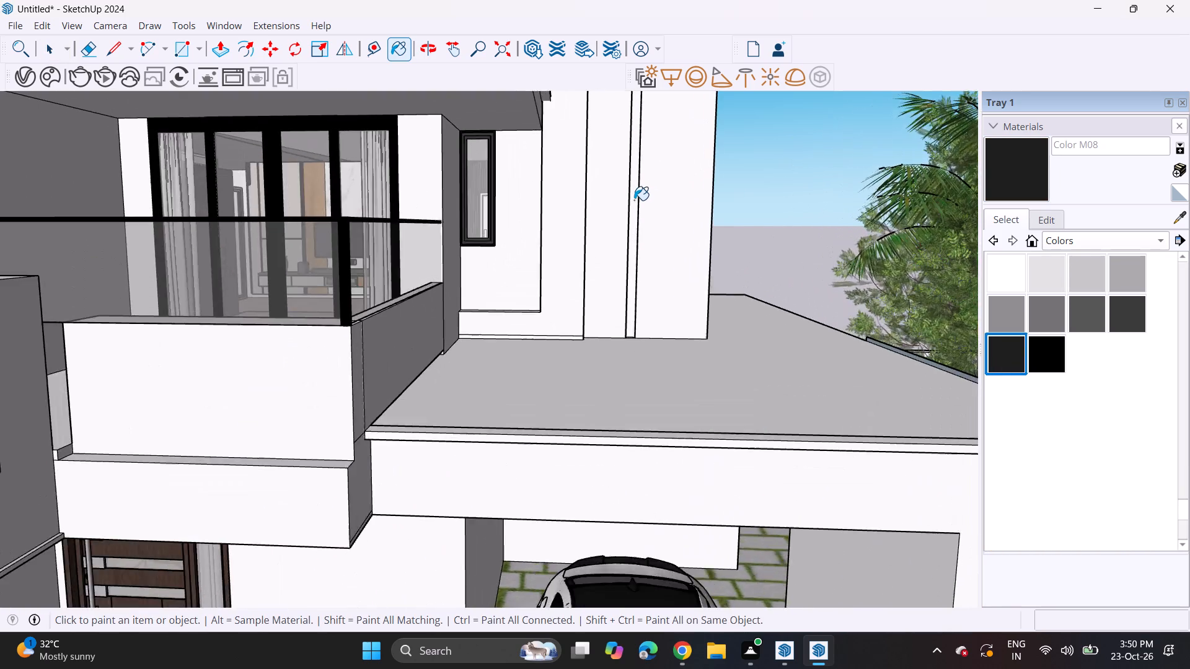
{"action": "scroll", "coordinate": [634, 200], "scroll_direction": "up", "scroll_amount": 5}
{"action": "left_click", "coordinate": [634, 200]}
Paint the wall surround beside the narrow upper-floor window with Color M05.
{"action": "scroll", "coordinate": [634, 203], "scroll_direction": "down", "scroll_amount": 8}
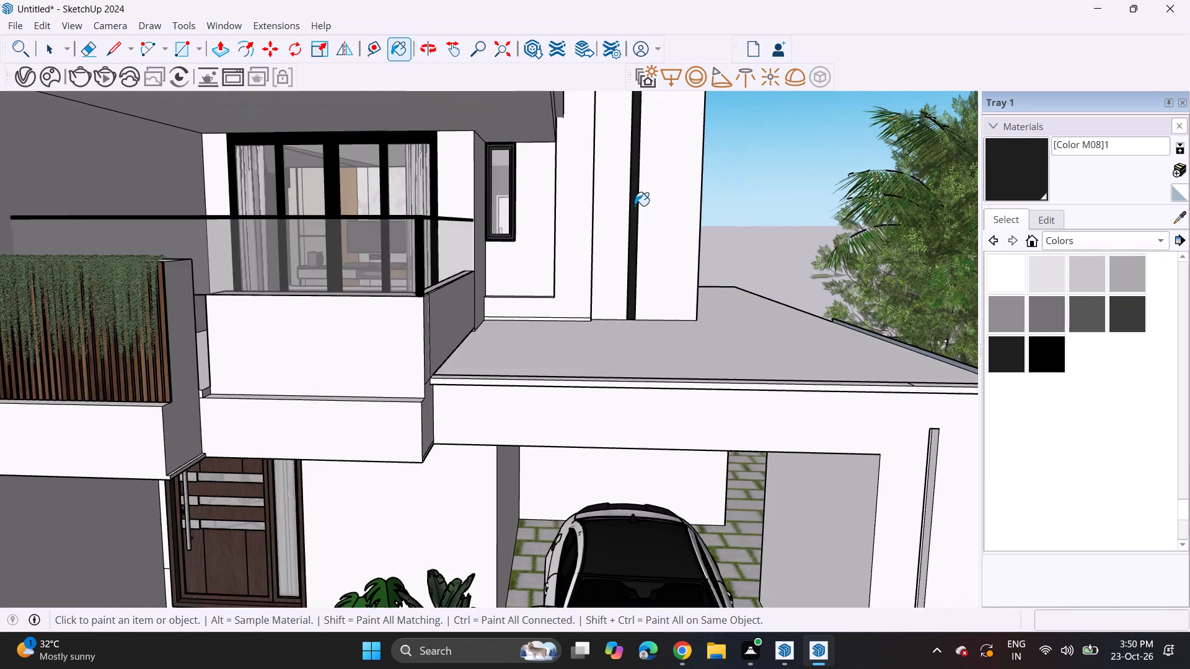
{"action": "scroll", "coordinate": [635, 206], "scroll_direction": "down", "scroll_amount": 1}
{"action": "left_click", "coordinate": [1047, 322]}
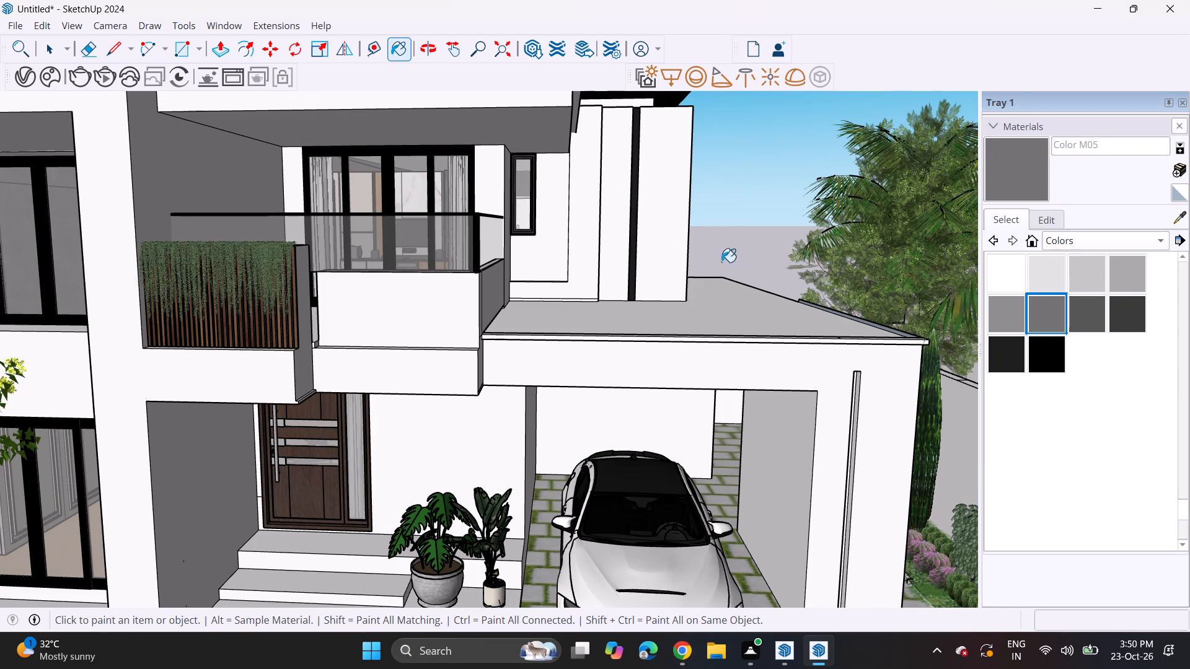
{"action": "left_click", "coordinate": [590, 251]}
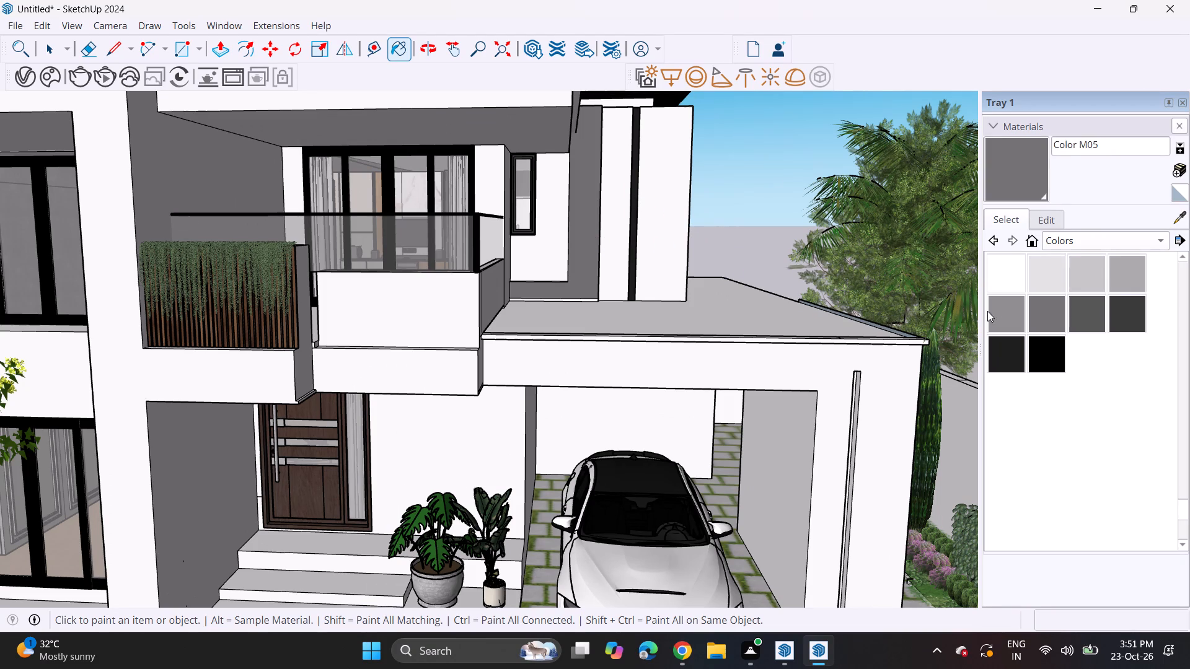
Paint the wall surround beside the narrow upper-floor window and the thin strip along its base with Color M04.
{"action": "left_click", "coordinate": [1020, 325]}
{"action": "left_click", "coordinate": [569, 273]}
{"action": "left_click", "coordinate": [575, 280]}
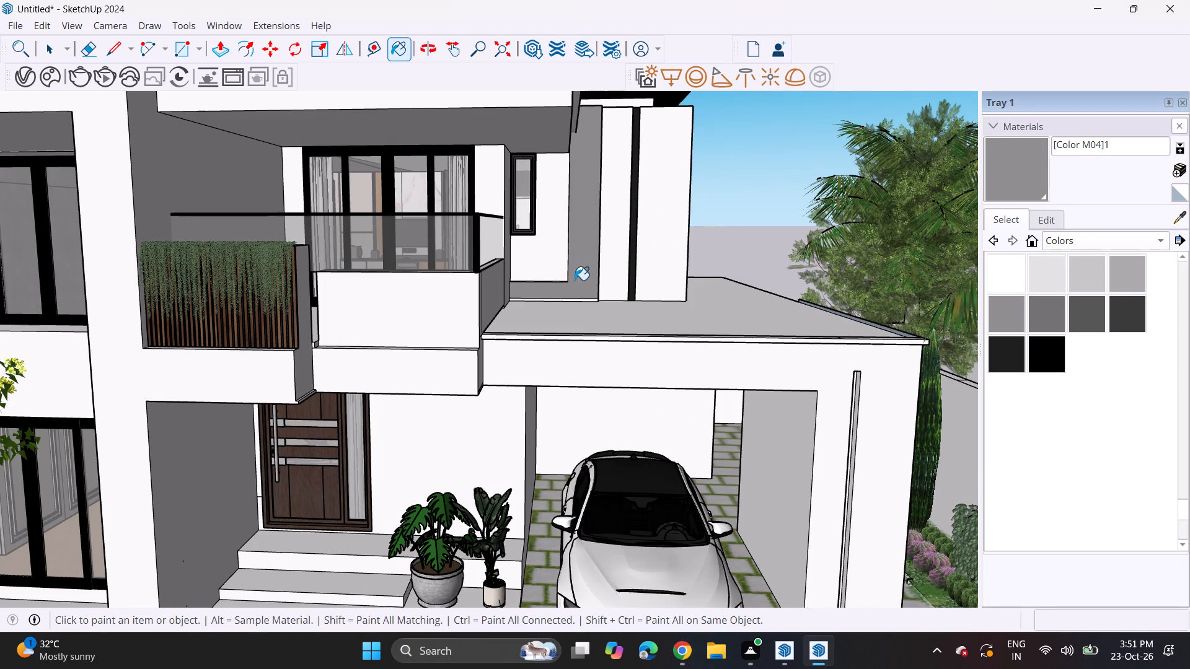
{"action": "scroll", "coordinate": [577, 287], "scroll_direction": "up", "scroll_amount": 18}
{"action": "left_click", "coordinate": [584, 305]}
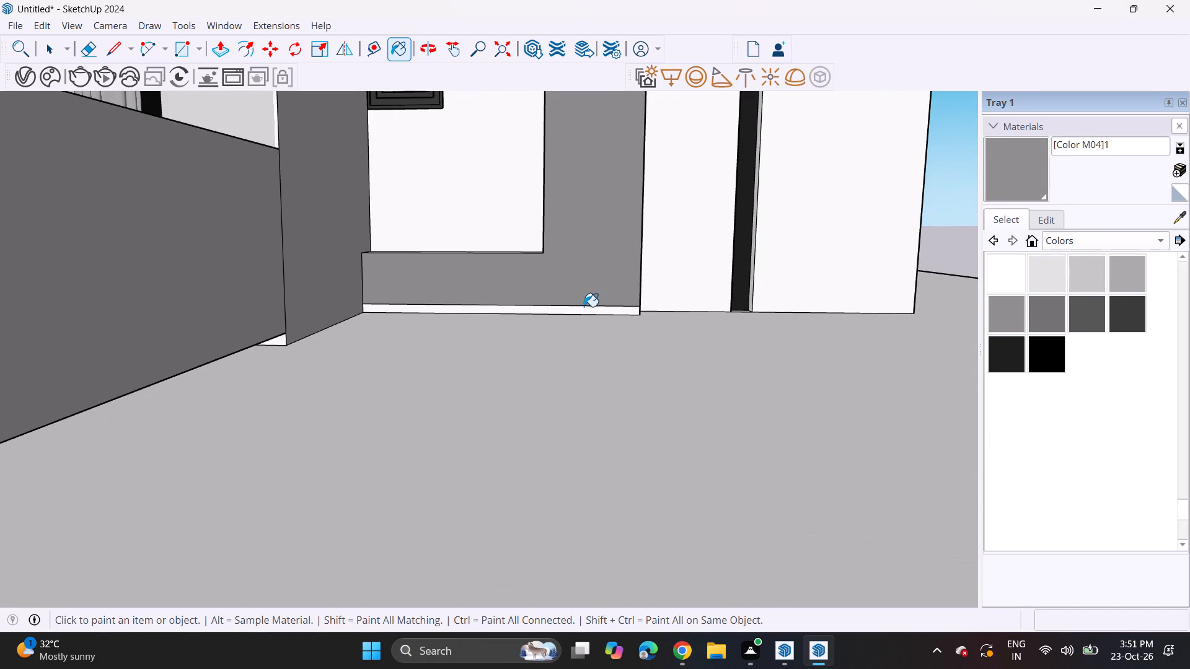
{"action": "left_click", "coordinate": [584, 307]}
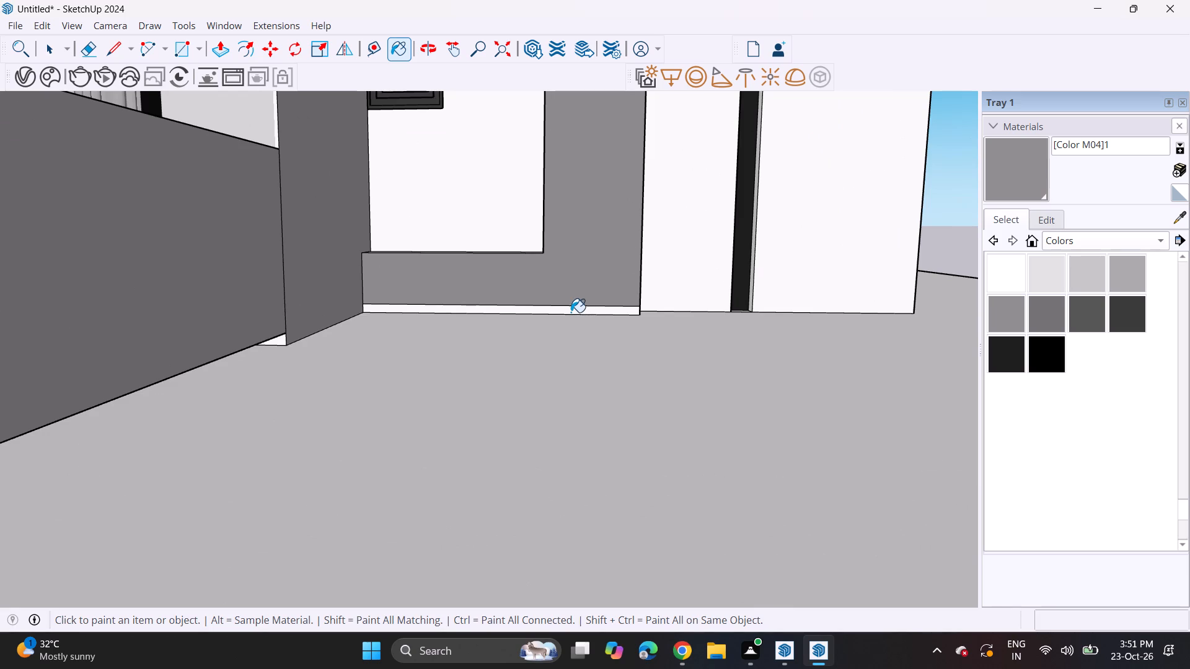
{"action": "left_click", "coordinate": [571, 312]}
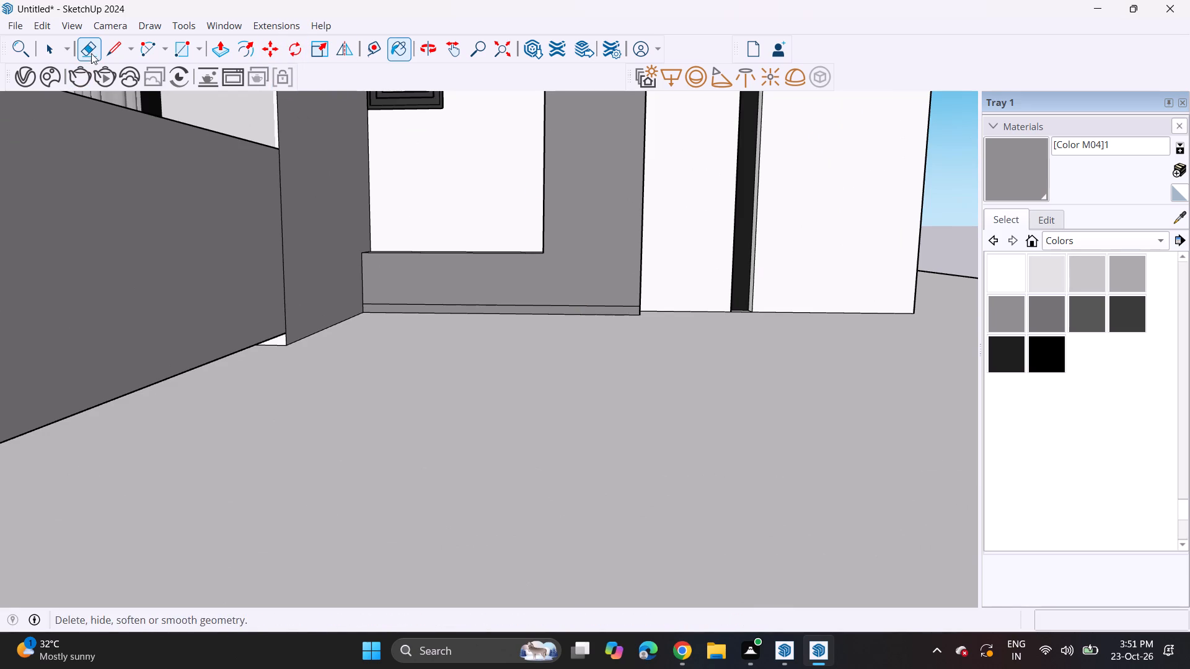
Erase the edge line dividing the grey wall surround from the thin strip along its base.
{"action": "left_click", "coordinate": [88, 55]}
{"action": "left_click", "coordinate": [501, 303]}
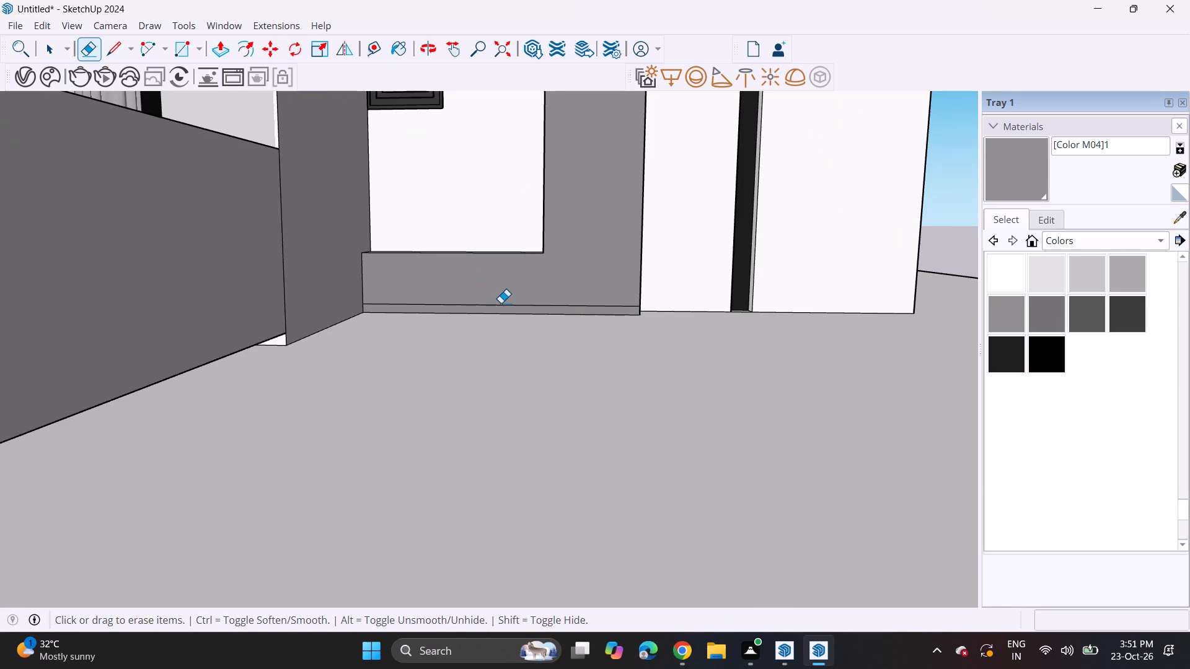
{"action": "left_click", "coordinate": [501, 304]}
{"action": "left_click", "coordinate": [501, 306]}
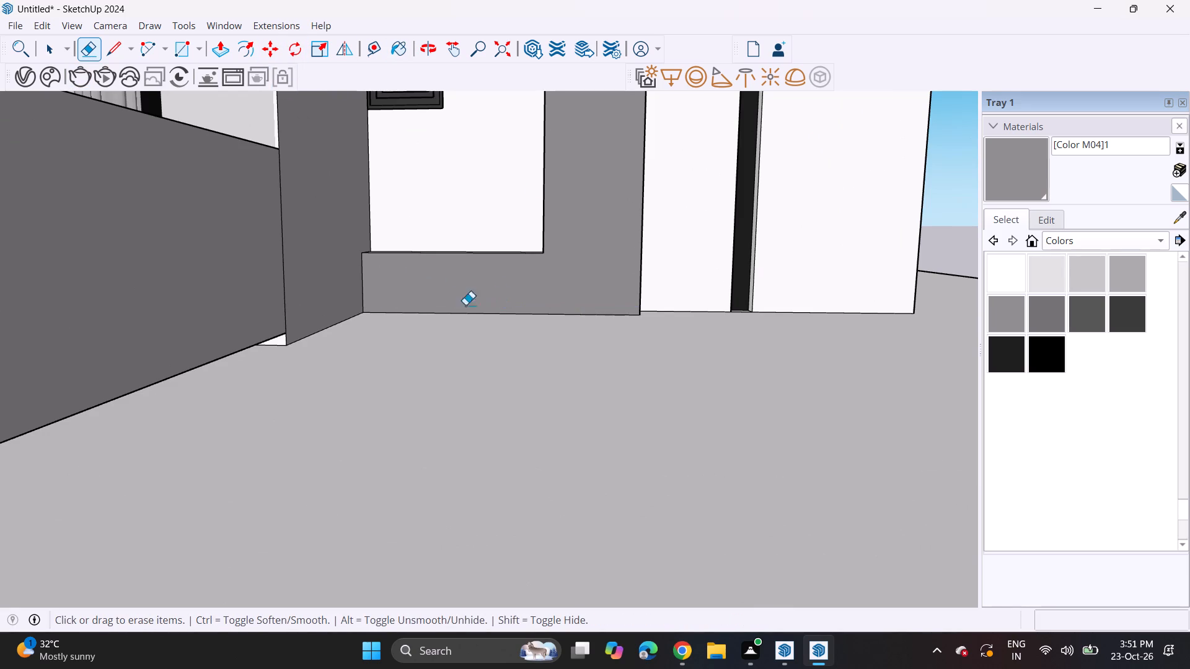
Push/Pull the underside of the balcony's side wall about 4 1/16" down to the carport roof to close the gap.
{"action": "middle_click_drag", "start_coordinate": [177, 365], "coordinate": [183, 325]}
{"action": "scroll", "coordinate": [165, 344], "scroll_direction": "up", "scroll_amount": 1}
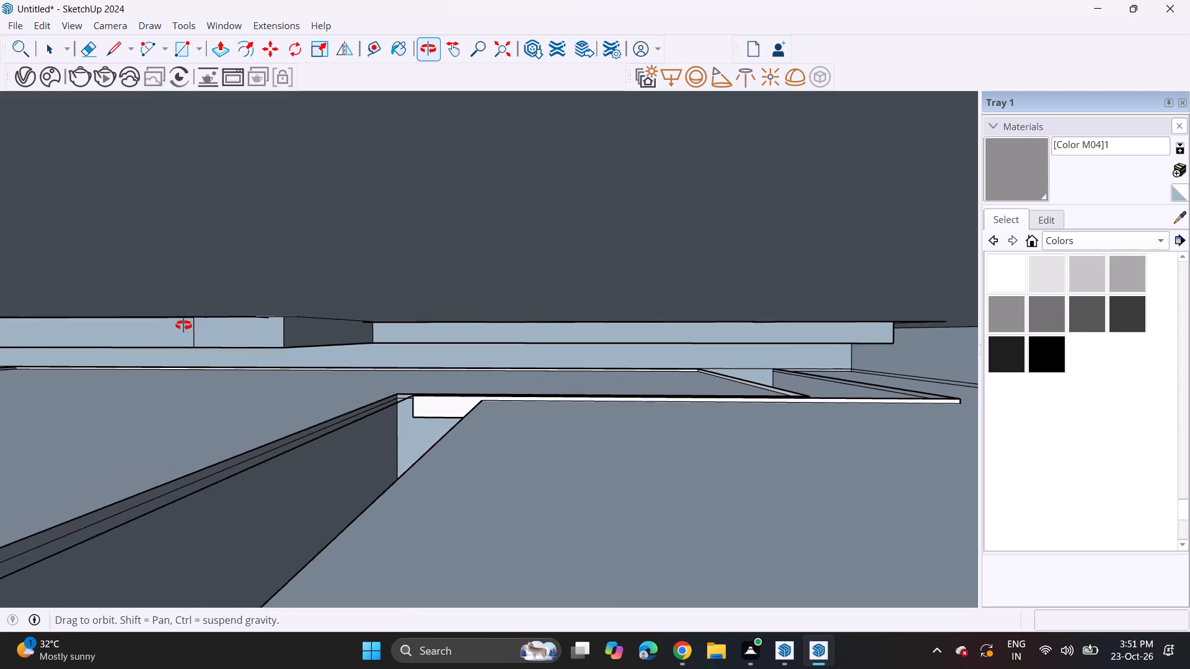
{"action": "middle_click_drag", "start_coordinate": [183, 325], "coordinate": [192, 333]}
{"action": "left_click", "coordinate": [221, 42]}
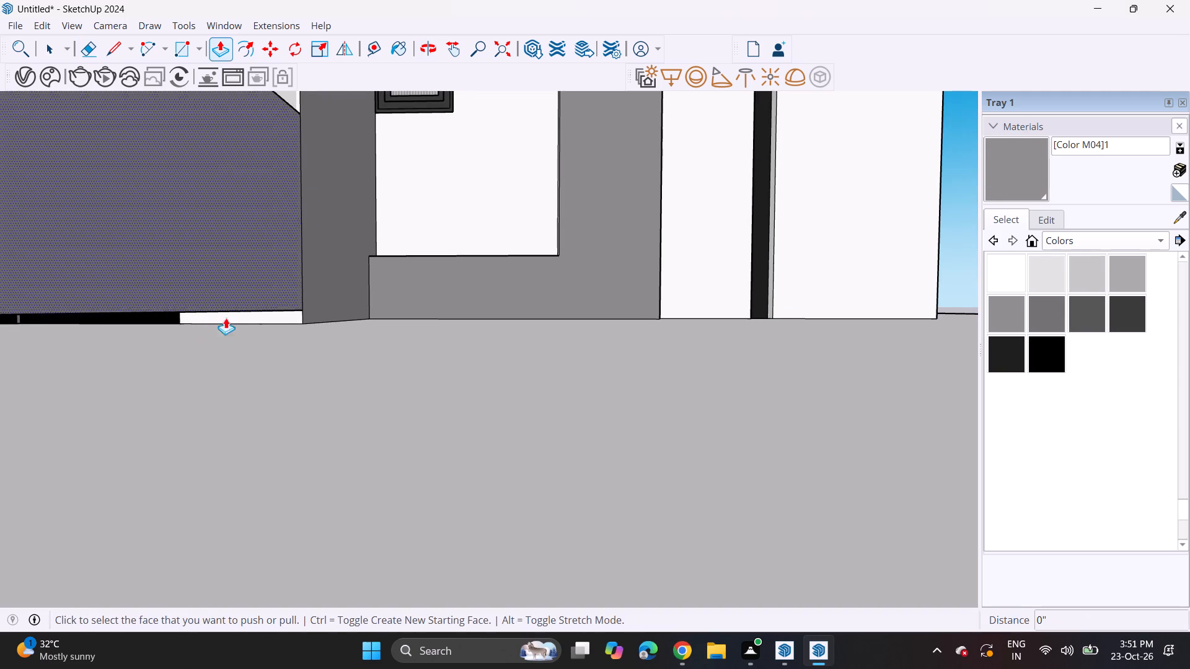
{"action": "left_click", "coordinate": [227, 316]}
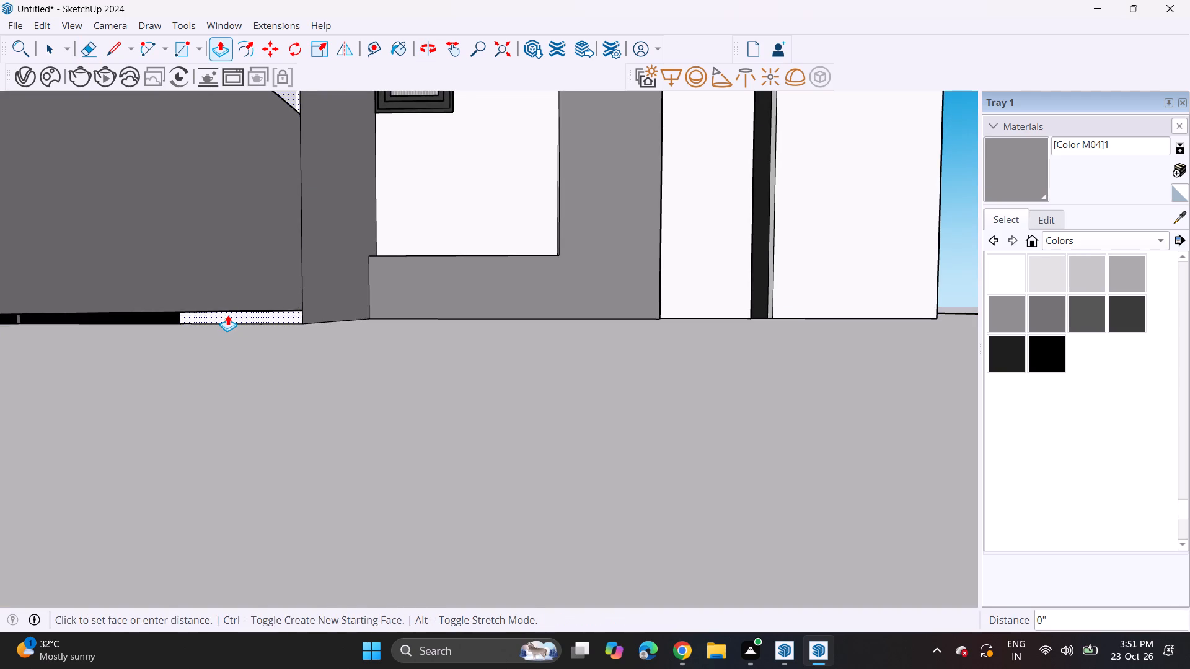
{"action": "key", "text": "Escape"}
{"action": "middle_click_drag", "start_coordinate": [219, 299], "coordinate": [239, 287]}
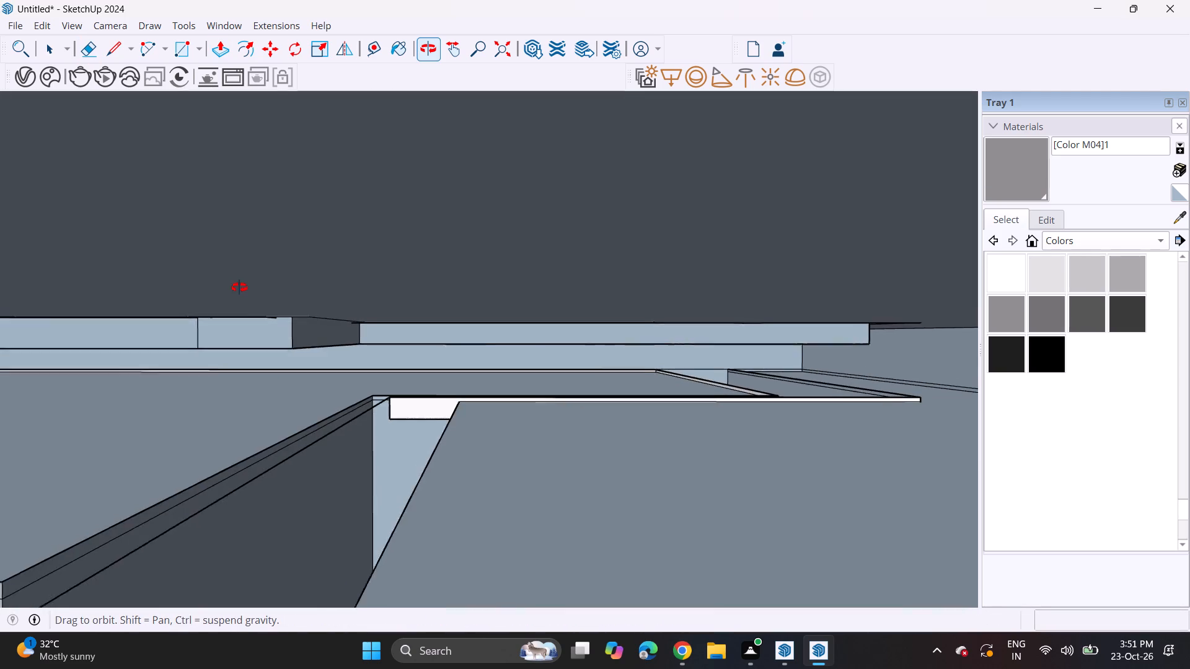
{"action": "middle_click_drag", "start_coordinate": [239, 287], "coordinate": [286, 294]}
{"action": "left_click", "coordinate": [227, 234]}
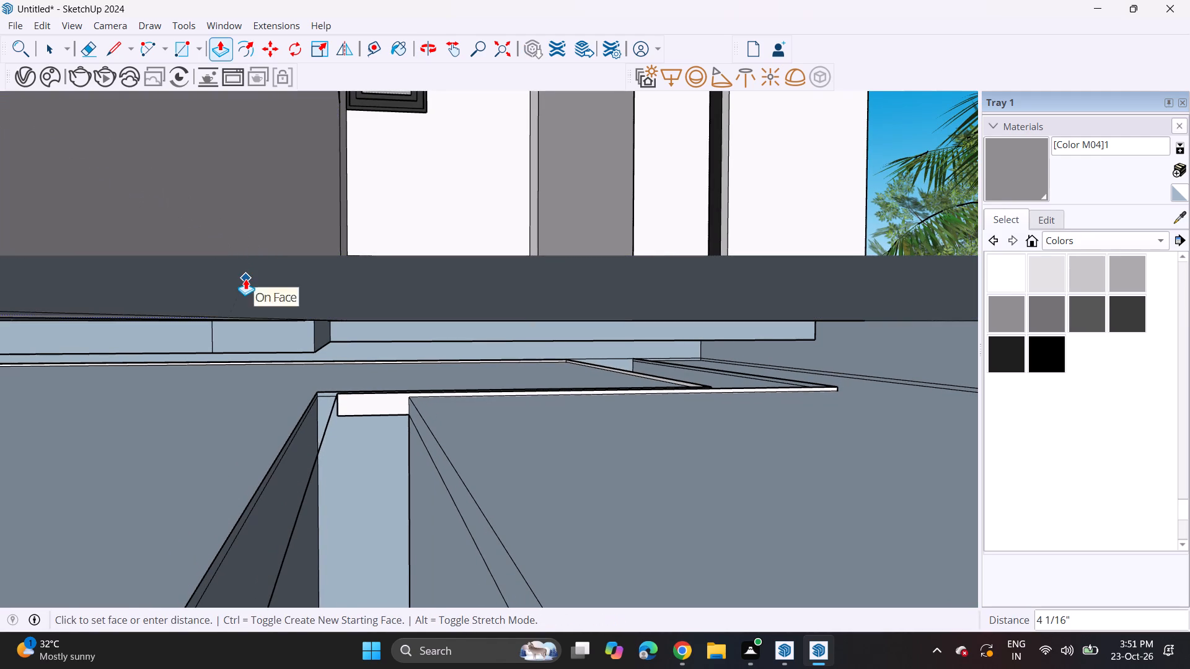
{"action": "left_click", "coordinate": [245, 279]}
{"action": "middle_click_drag", "start_coordinate": [376, 250], "coordinate": [349, 273]}
{"action": "scroll", "coordinate": [343, 273], "scroll_direction": "up", "scroll_amount": 1}
{"action": "scroll", "coordinate": [335, 276], "scroll_direction": "down", "scroll_amount": 6}
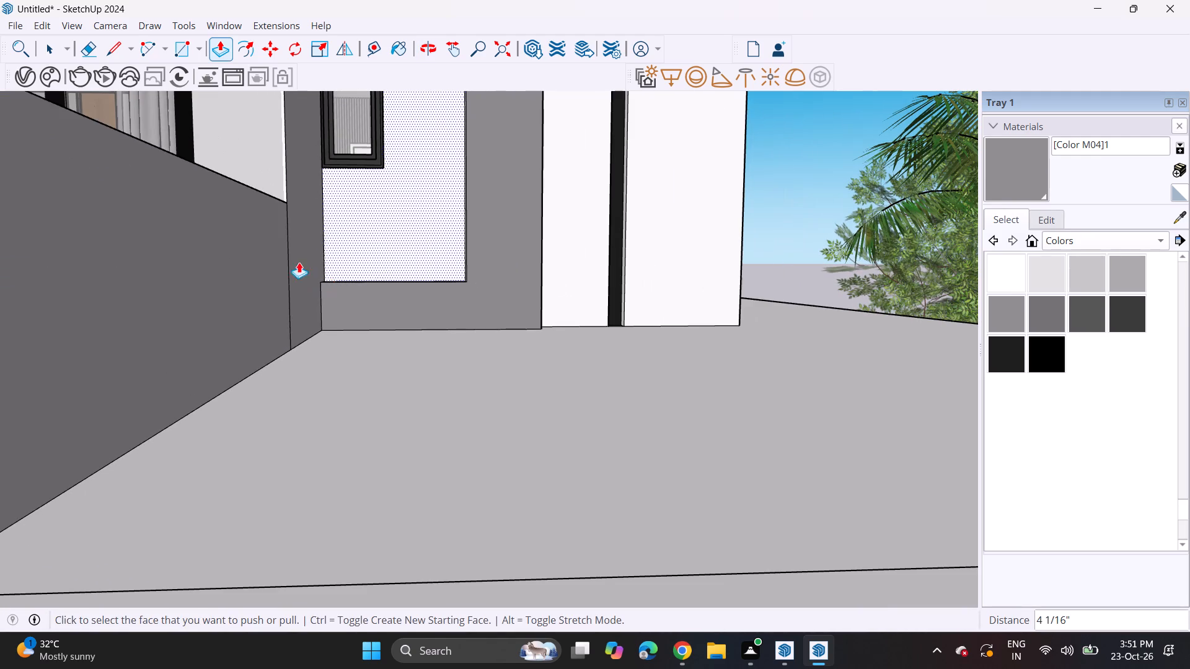
Erase the vertical edge line dividing the balcony's grey side wall near the narrow upper-floor window.
{"action": "left_click", "coordinate": [86, 50]}
{"action": "left_click", "coordinate": [291, 286]}
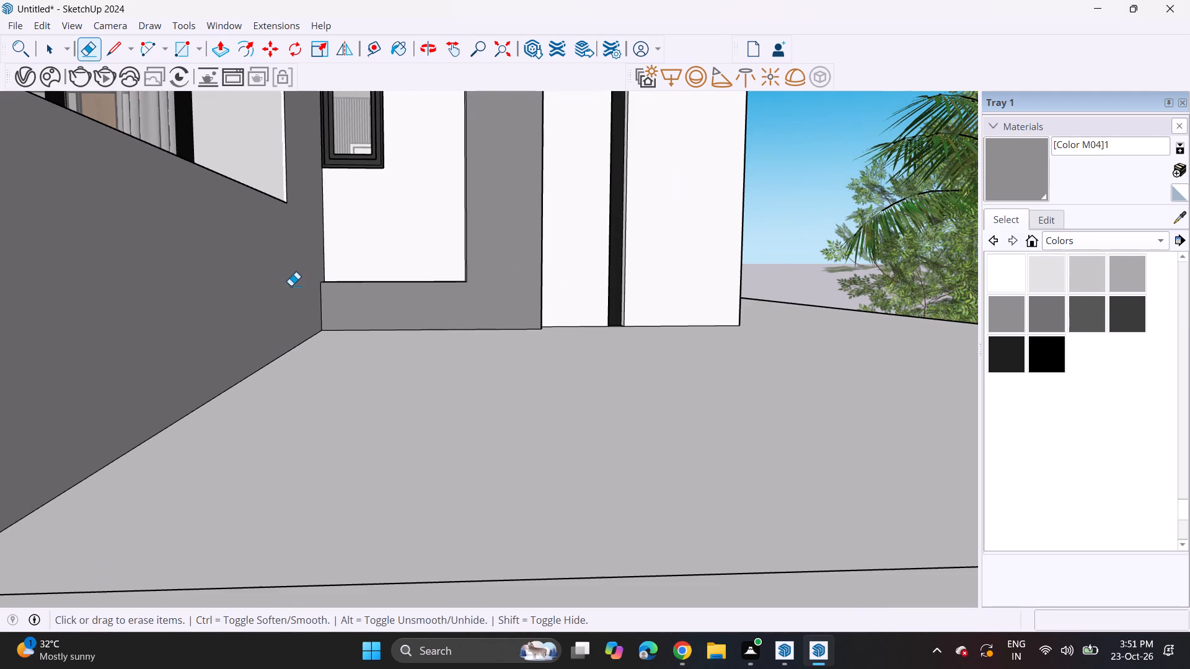
Erase the horizontal edge lines across the main house's plain side wall that faces the neighbouring house's carport.
{"action": "scroll", "coordinate": [309, 235], "scroll_direction": "down", "scroll_amount": 3}
{"action": "middle_click_drag", "start_coordinate": [309, 235], "coordinate": [311, 260]}
{"action": "scroll", "coordinate": [311, 260], "scroll_direction": "up", "scroll_amount": 1}
{"action": "scroll", "coordinate": [307, 258], "scroll_direction": "down", "scroll_amount": 10}
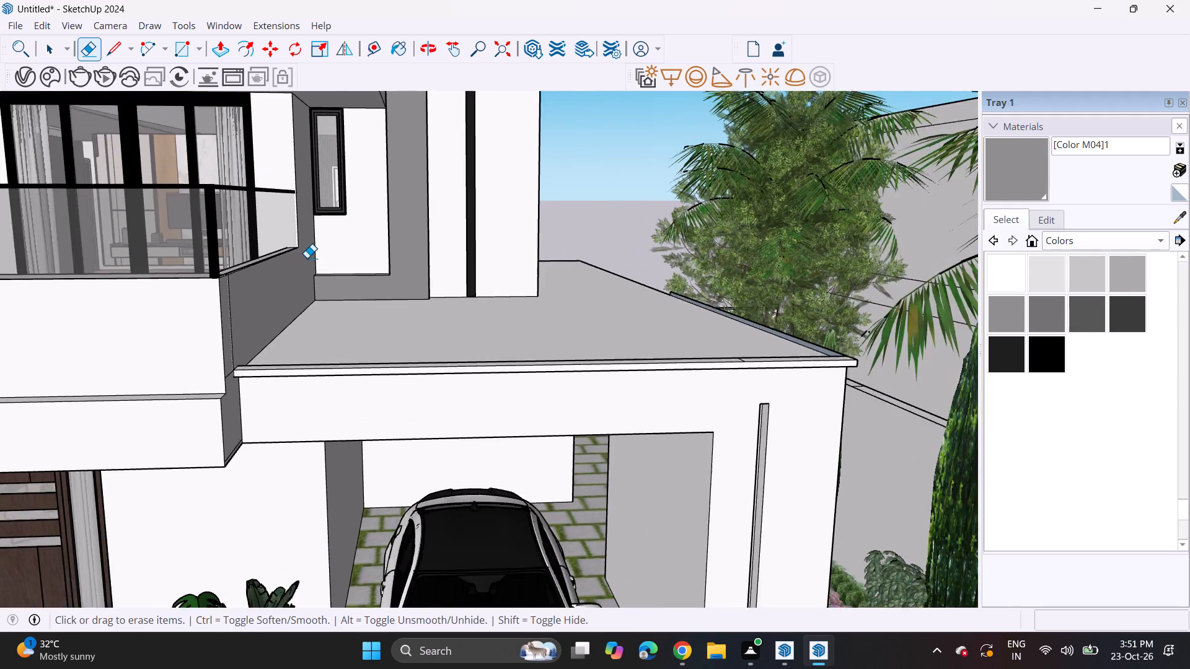
{"action": "scroll", "coordinate": [307, 257], "scroll_direction": "down", "scroll_amount": 3}
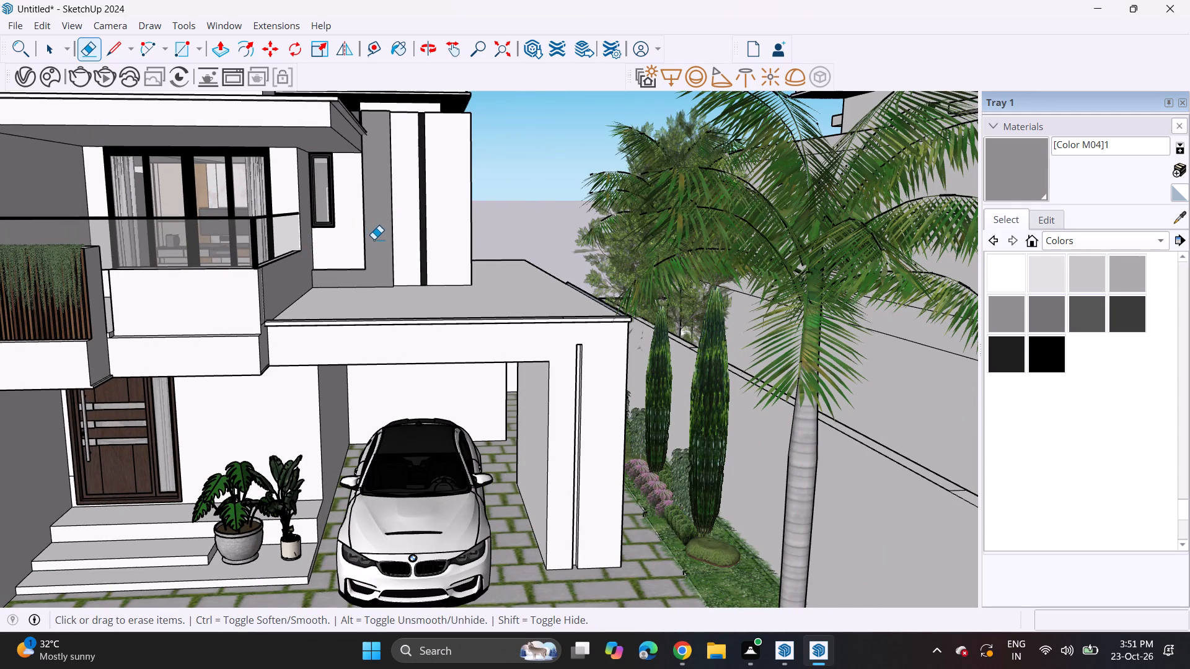
{"action": "scroll", "coordinate": [374, 239], "scroll_direction": "down", "scroll_amount": 6}
{"action": "middle_click_drag", "start_coordinate": [286, 338], "coordinate": [306, 338], "text": "shift"}
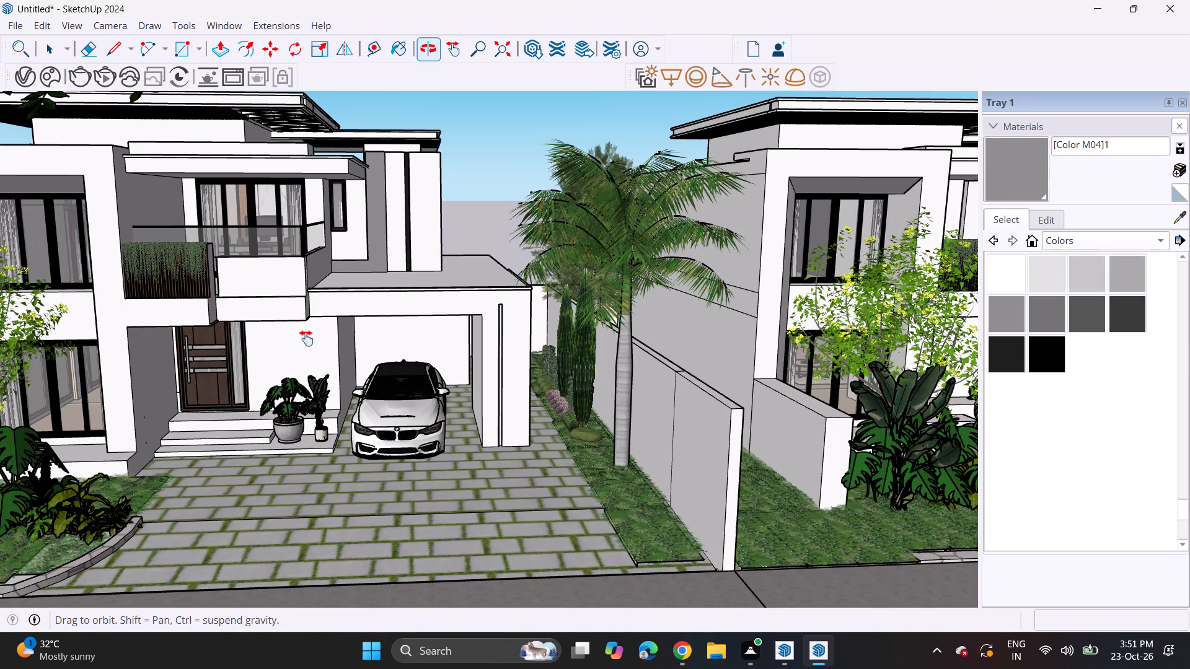
{"action": "middle_click_drag", "start_coordinate": [306, 338], "coordinate": [501, 369], "text": "shift"}
{"action": "scroll", "coordinate": [209, 318], "scroll_direction": "up", "scroll_amount": 1}
{"action": "middle_click_drag", "start_coordinate": [213, 318], "coordinate": [371, 310]}
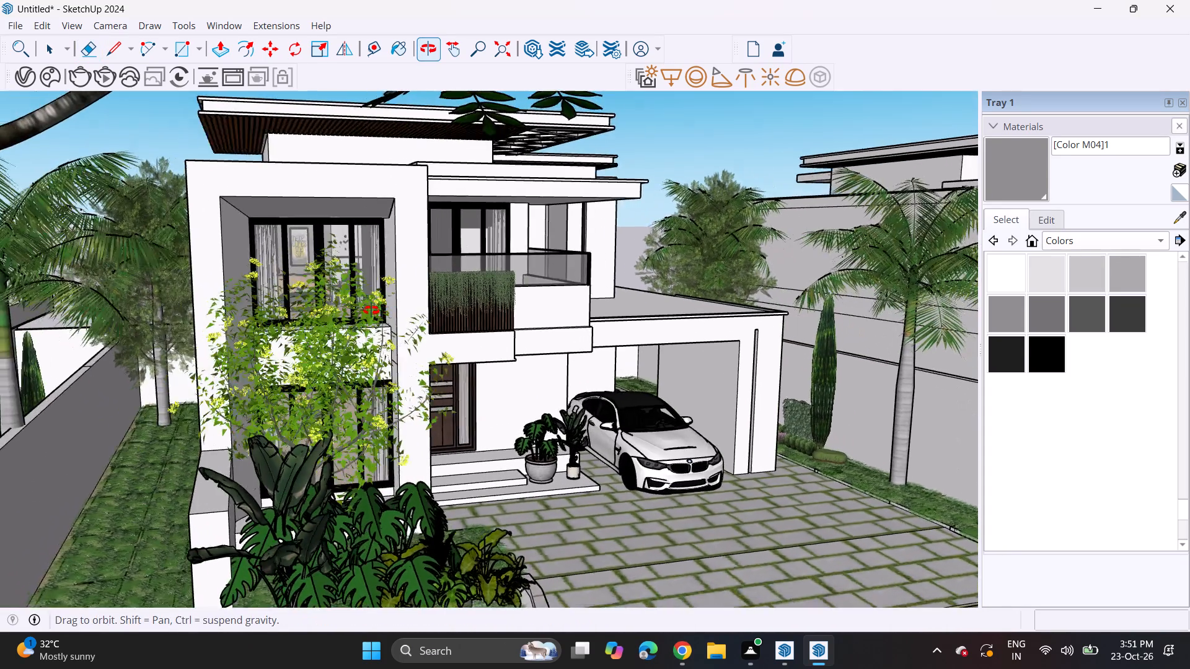
{"action": "middle_click_drag", "start_coordinate": [371, 310], "coordinate": [634, 297]}
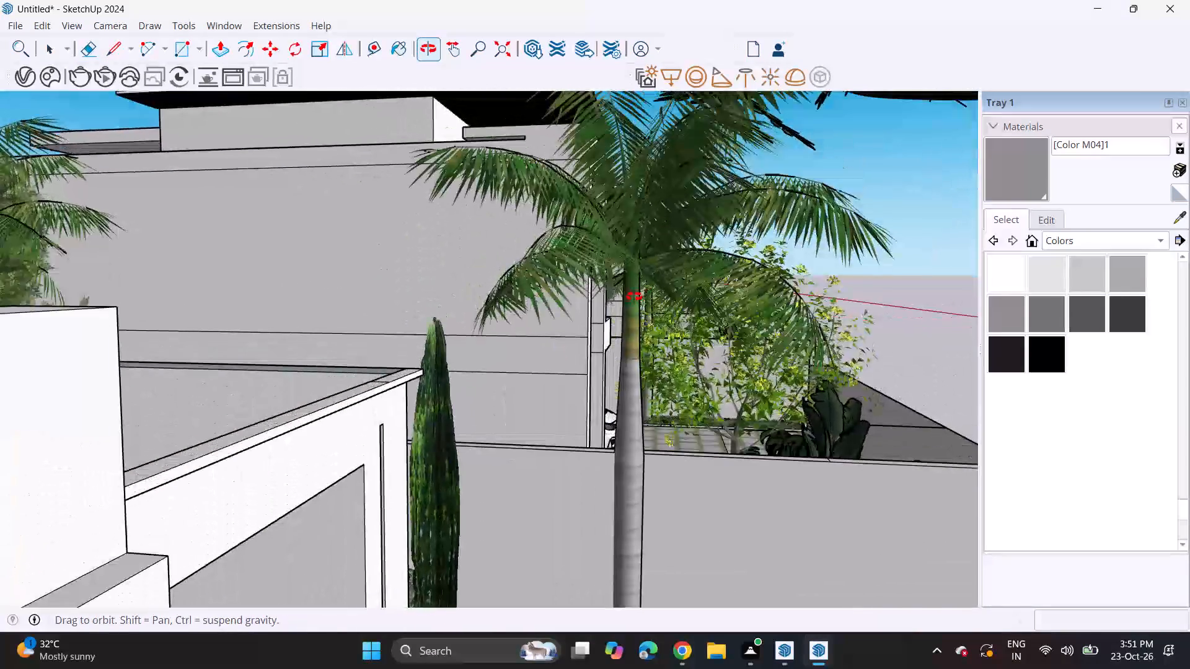
{"action": "middle_click_drag", "start_coordinate": [634, 297], "coordinate": [633, 298]}
{"action": "left_click_drag", "start_coordinate": [263, 330], "coordinate": [267, 343]}
{"action": "left_click_drag", "start_coordinate": [267, 346], "coordinate": [270, 369]}
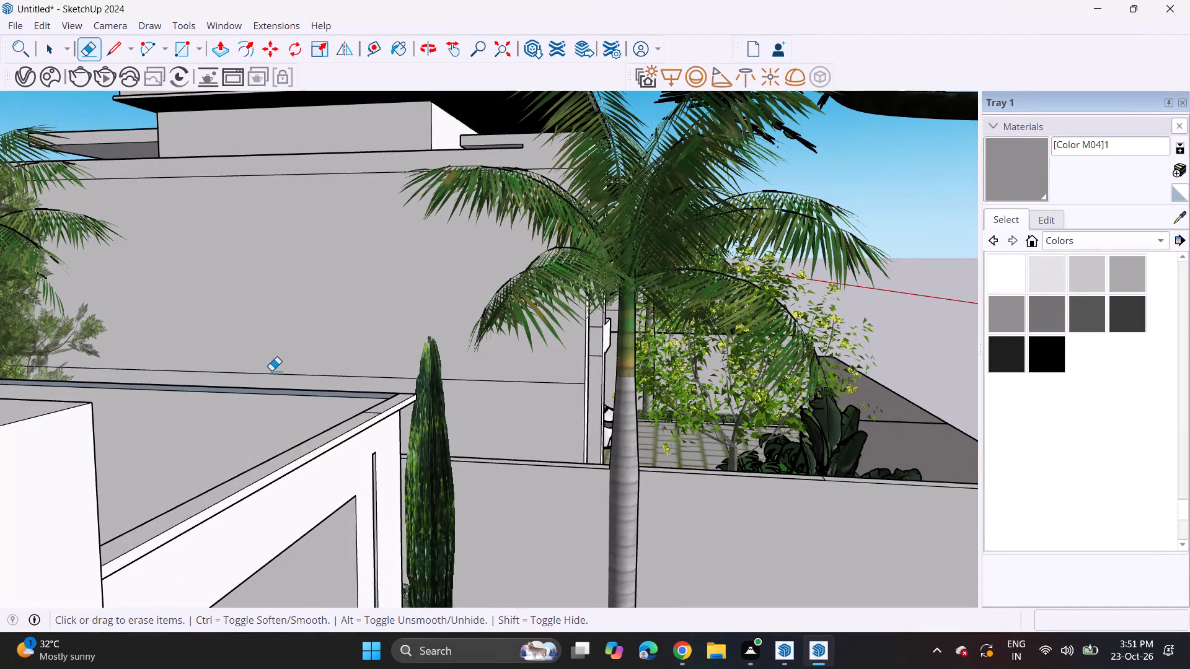
{"action": "left_click", "coordinate": [271, 372]}
{"action": "left_click_drag", "start_coordinate": [272, 366], "coordinate": [274, 374]}
{"action": "left_click_drag", "start_coordinate": [294, 167], "coordinate": [294, 178]}
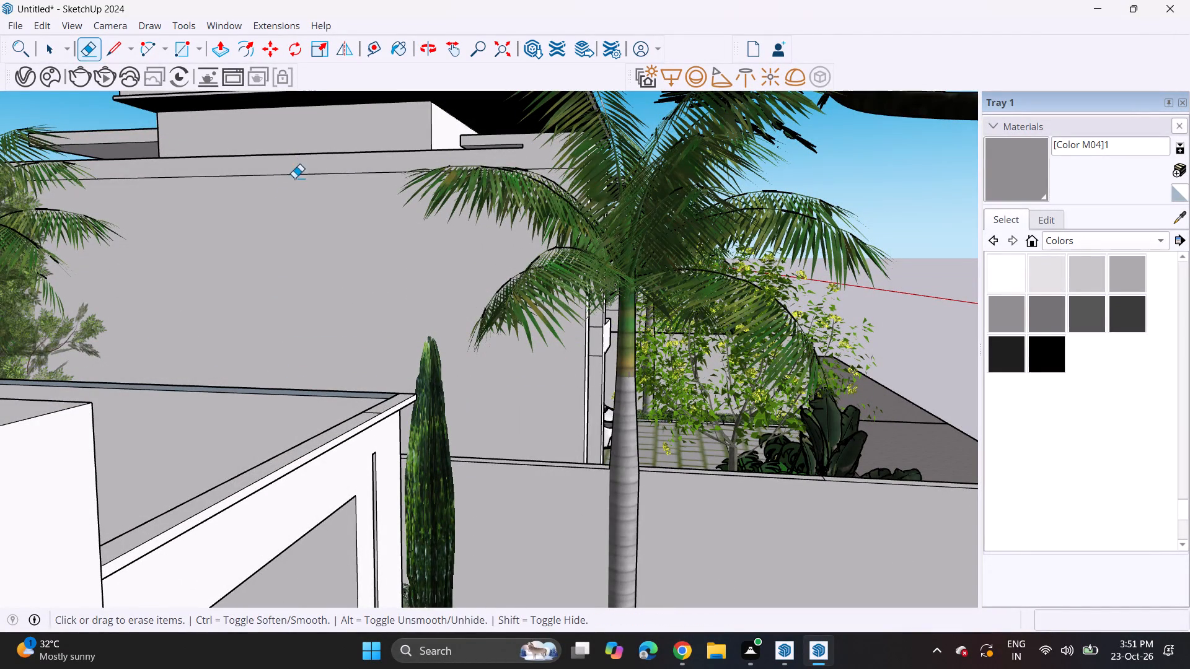
{"action": "left_click_drag", "start_coordinate": [294, 178], "coordinate": [293, 188]}
Examine the main house's facade, balcony and carport from several angles.
{"action": "middle_click_drag", "start_coordinate": [368, 223], "coordinate": [0, 226]}
{"action": "scroll", "coordinate": [0, 227], "scroll_direction": "up", "scroll_amount": 1}
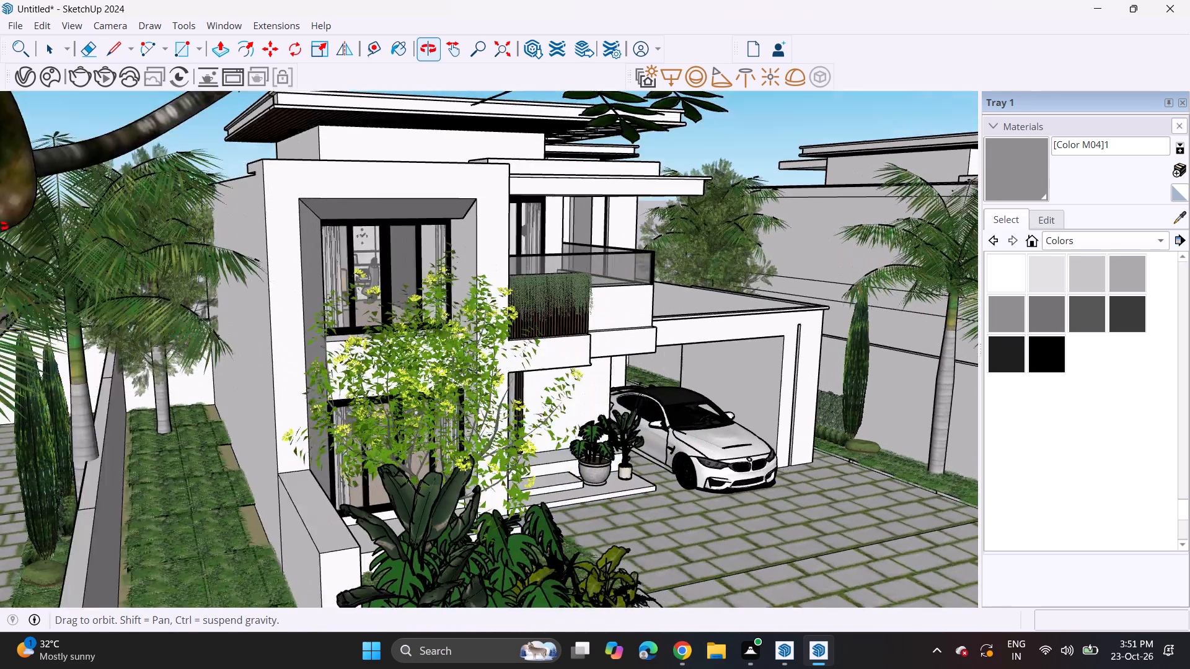
{"action": "middle_click_drag", "start_coordinate": [540, 228], "coordinate": [452, 229]}
{"action": "middle_click_drag", "start_coordinate": [633, 282], "coordinate": [607, 275]}
{"action": "scroll", "coordinate": [633, 282], "scroll_direction": "up", "scroll_amount": 1}
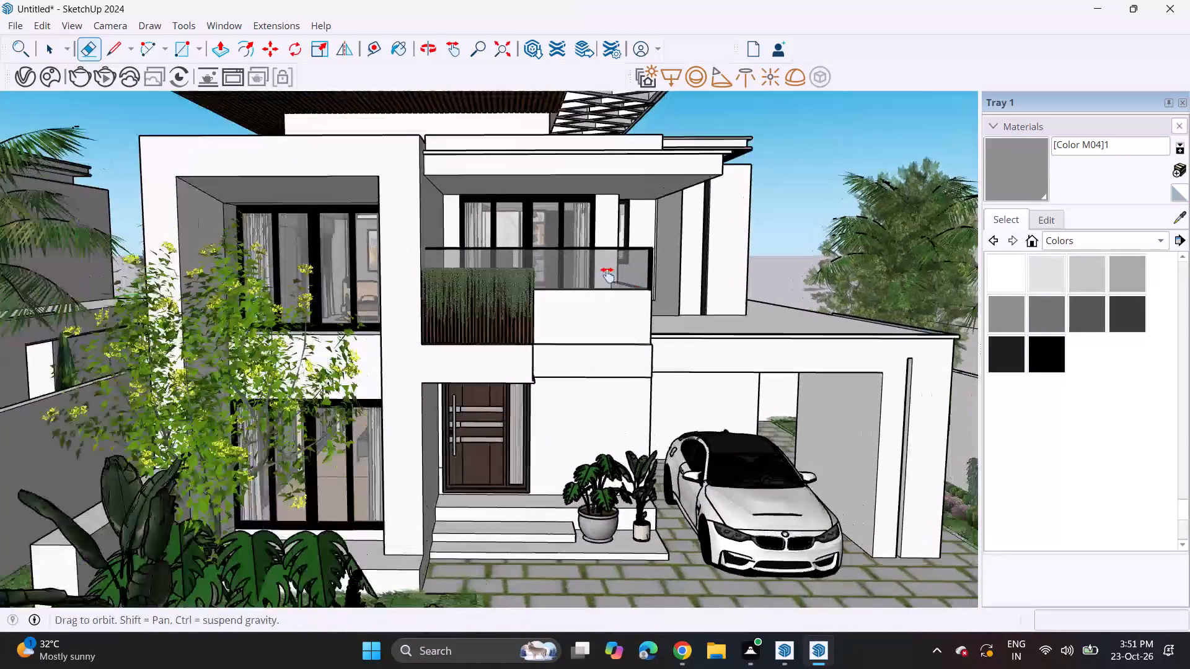
{"action": "middle_click_drag", "start_coordinate": [607, 275], "coordinate": [426, 227]}
{"action": "scroll", "coordinate": [422, 227], "scroll_direction": "down", "scroll_amount": 1}
{"action": "scroll", "coordinate": [591, 255], "scroll_direction": "up", "scroll_amount": 1}
{"action": "middle_click_drag", "start_coordinate": [591, 255], "coordinate": [376, 301]}
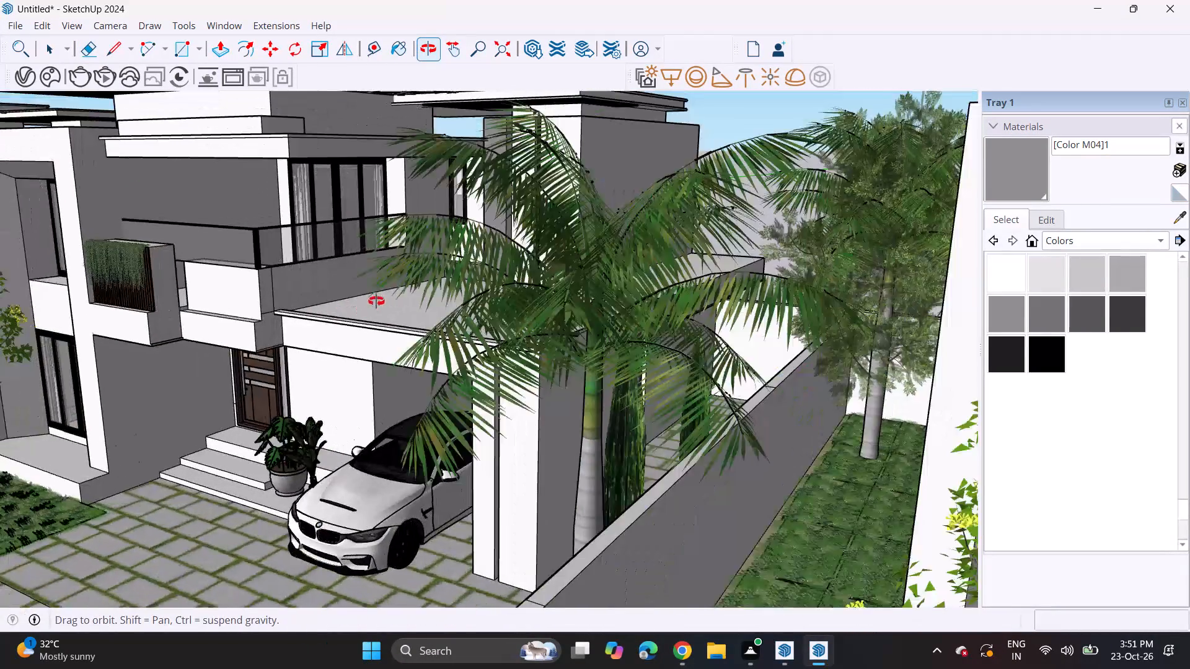
{"action": "middle_click_drag", "start_coordinate": [376, 301], "coordinate": [510, 283]}
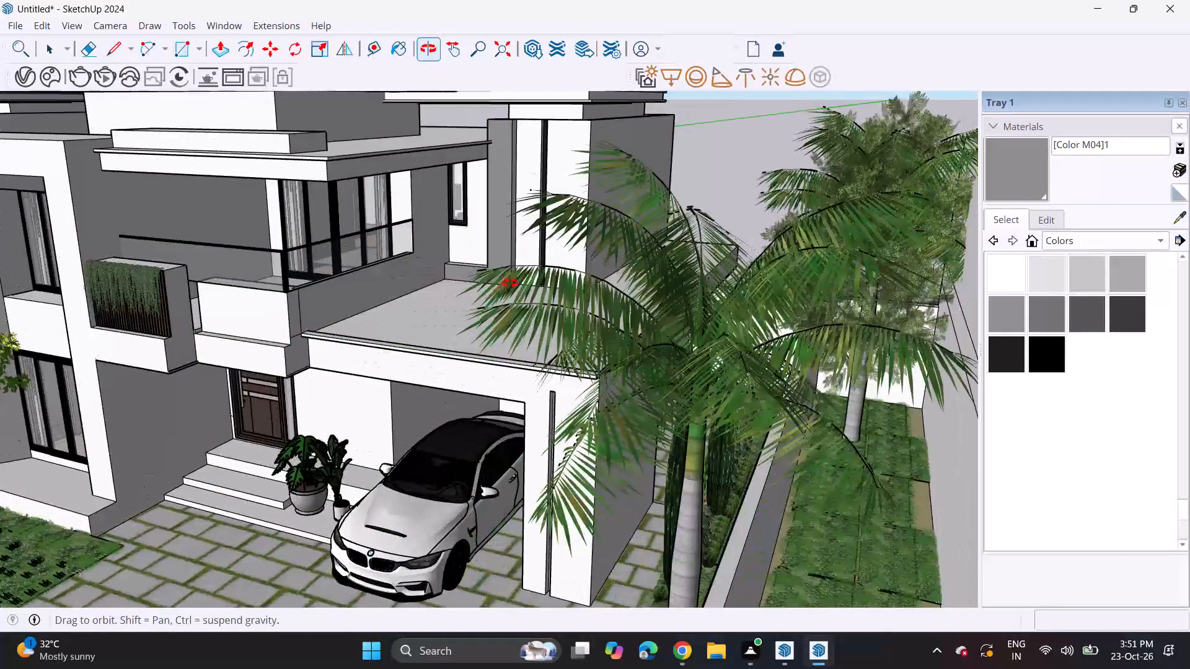
{"action": "middle_click_drag", "start_coordinate": [510, 283], "coordinate": [622, 244]}
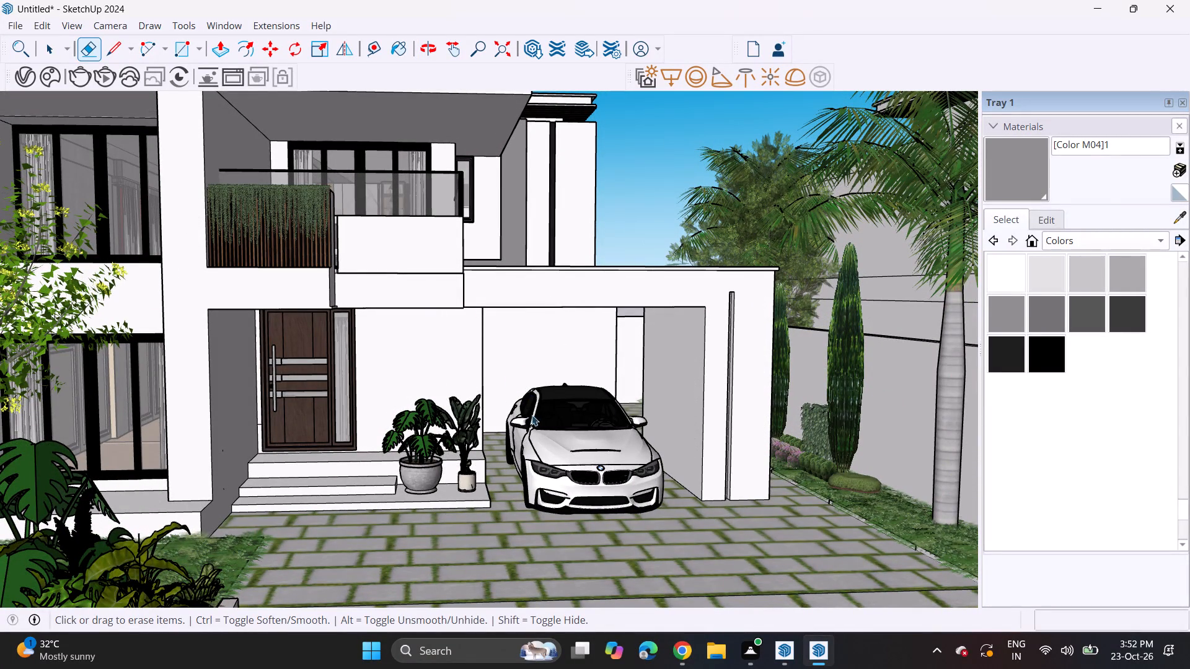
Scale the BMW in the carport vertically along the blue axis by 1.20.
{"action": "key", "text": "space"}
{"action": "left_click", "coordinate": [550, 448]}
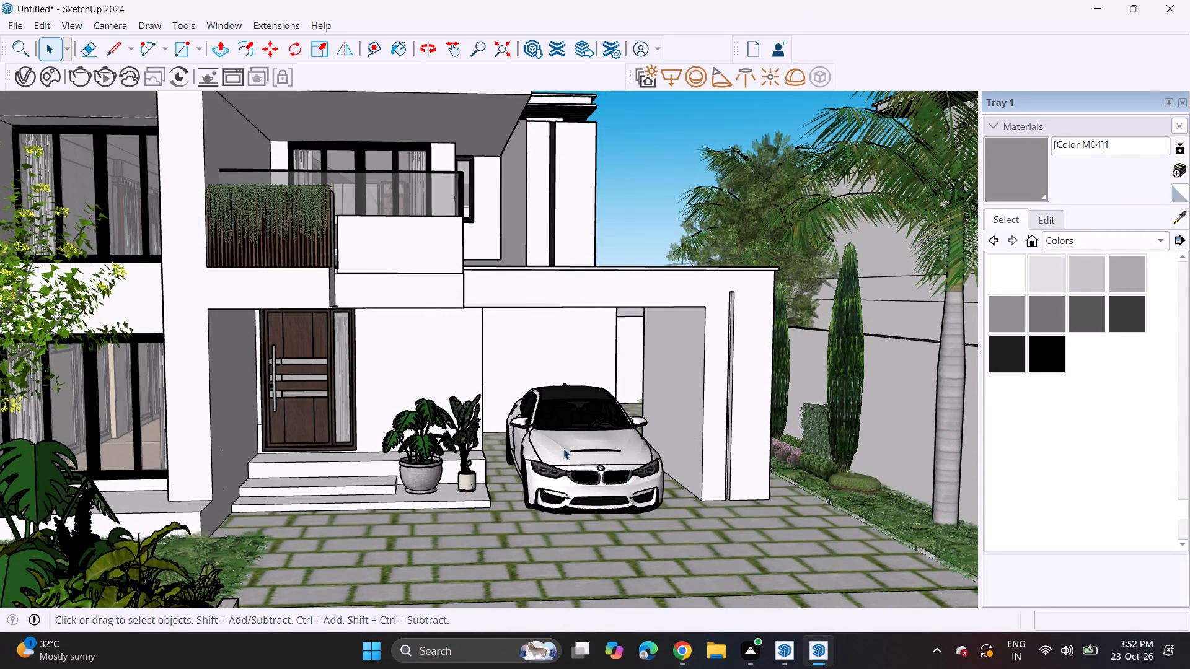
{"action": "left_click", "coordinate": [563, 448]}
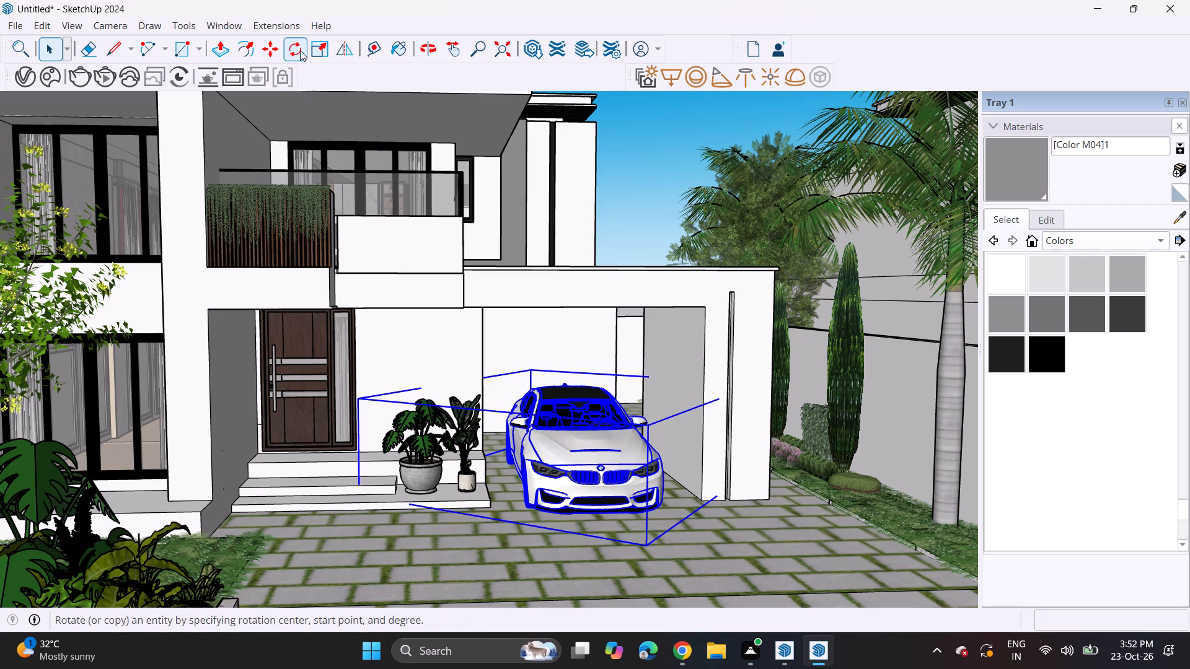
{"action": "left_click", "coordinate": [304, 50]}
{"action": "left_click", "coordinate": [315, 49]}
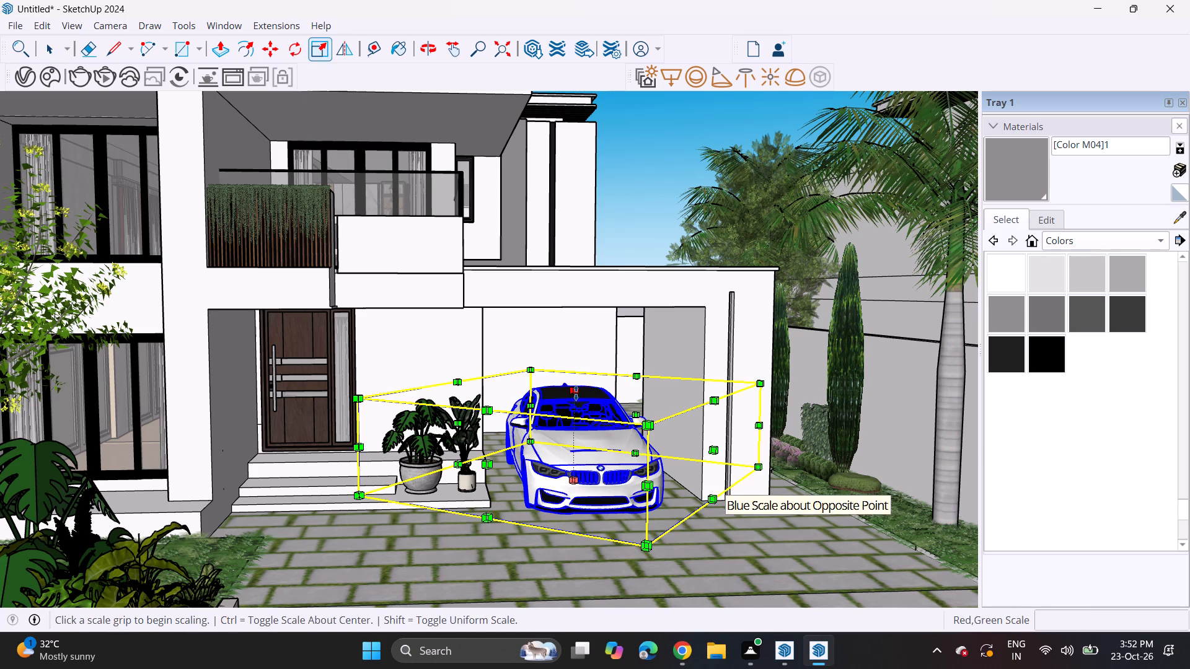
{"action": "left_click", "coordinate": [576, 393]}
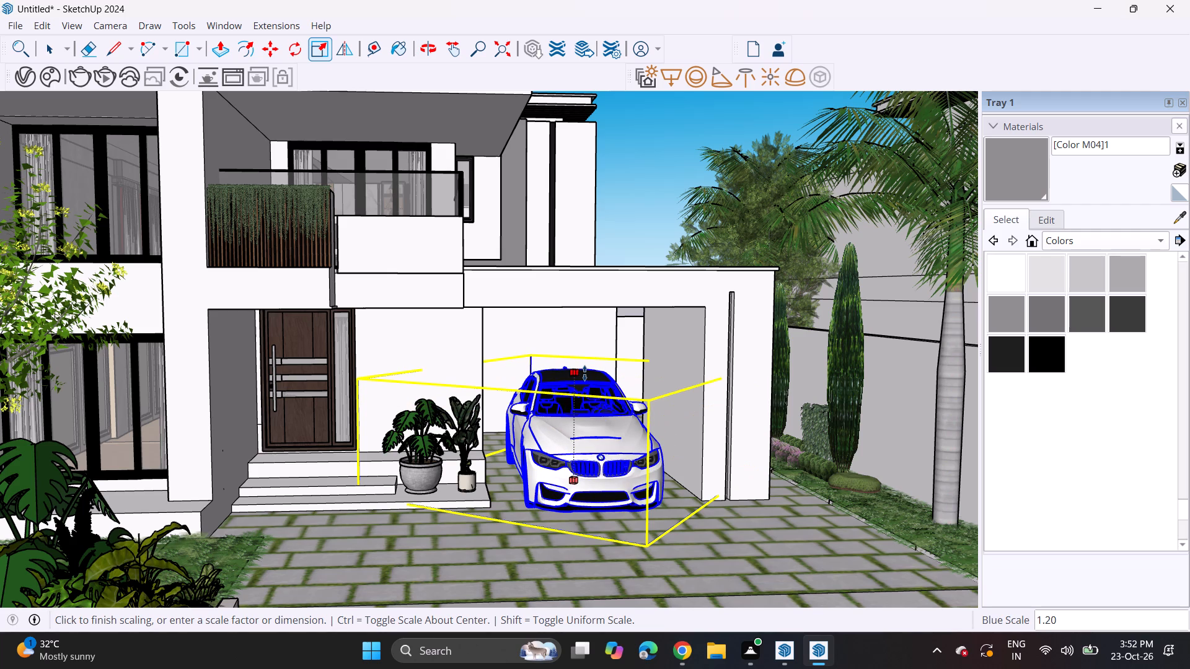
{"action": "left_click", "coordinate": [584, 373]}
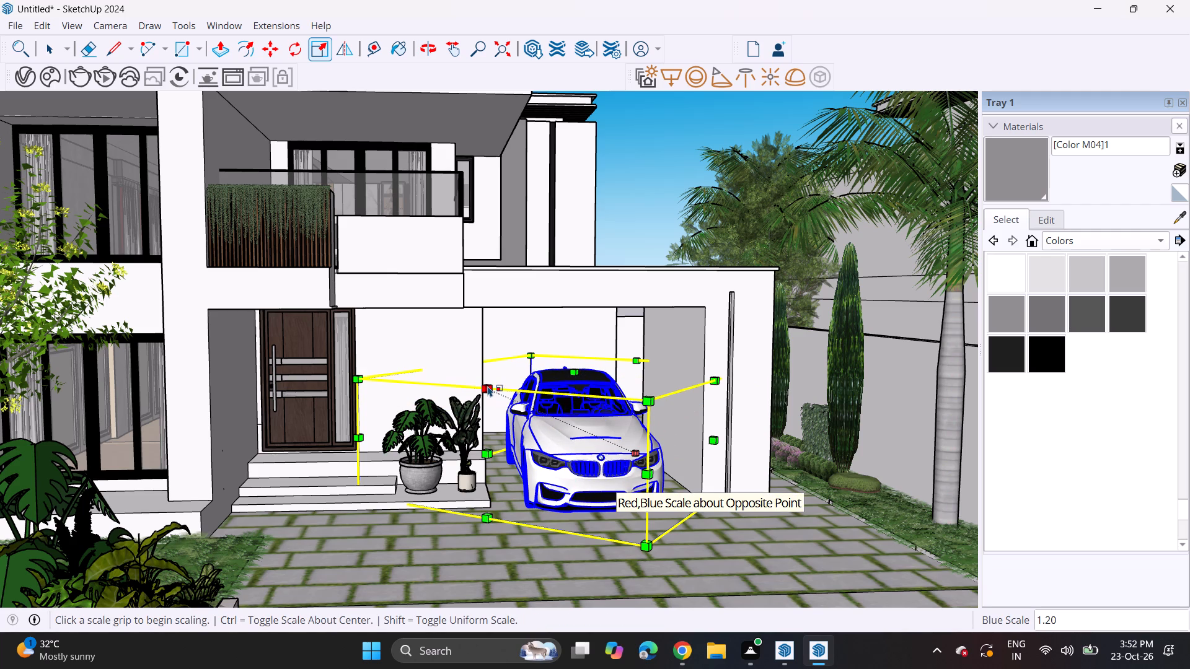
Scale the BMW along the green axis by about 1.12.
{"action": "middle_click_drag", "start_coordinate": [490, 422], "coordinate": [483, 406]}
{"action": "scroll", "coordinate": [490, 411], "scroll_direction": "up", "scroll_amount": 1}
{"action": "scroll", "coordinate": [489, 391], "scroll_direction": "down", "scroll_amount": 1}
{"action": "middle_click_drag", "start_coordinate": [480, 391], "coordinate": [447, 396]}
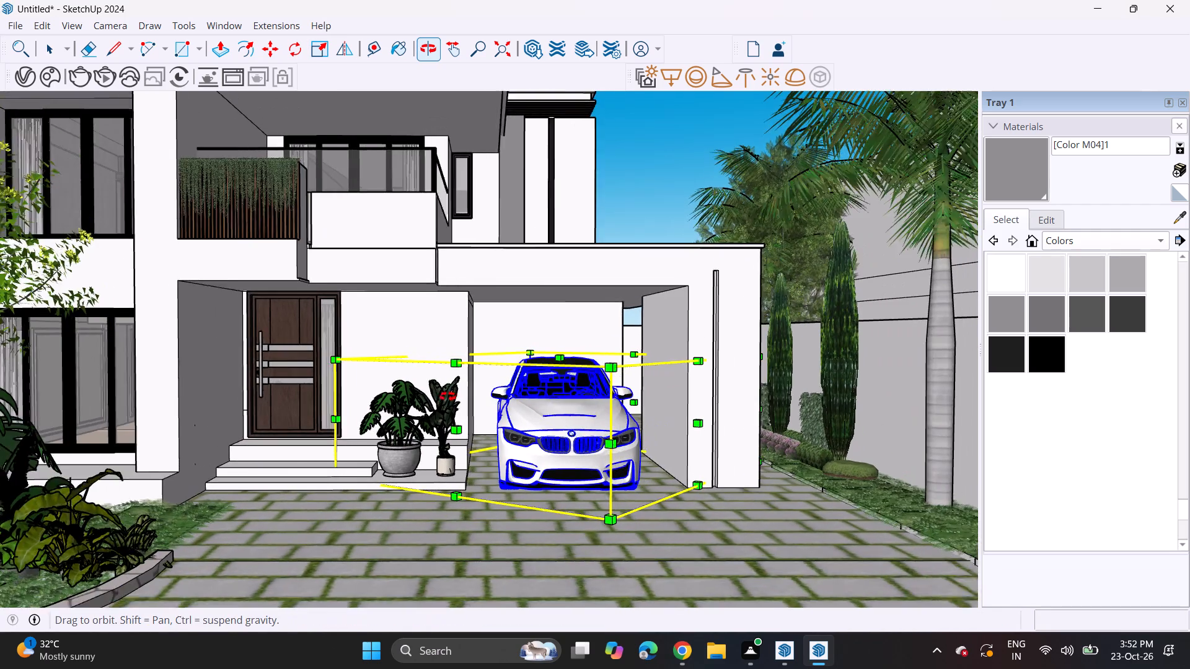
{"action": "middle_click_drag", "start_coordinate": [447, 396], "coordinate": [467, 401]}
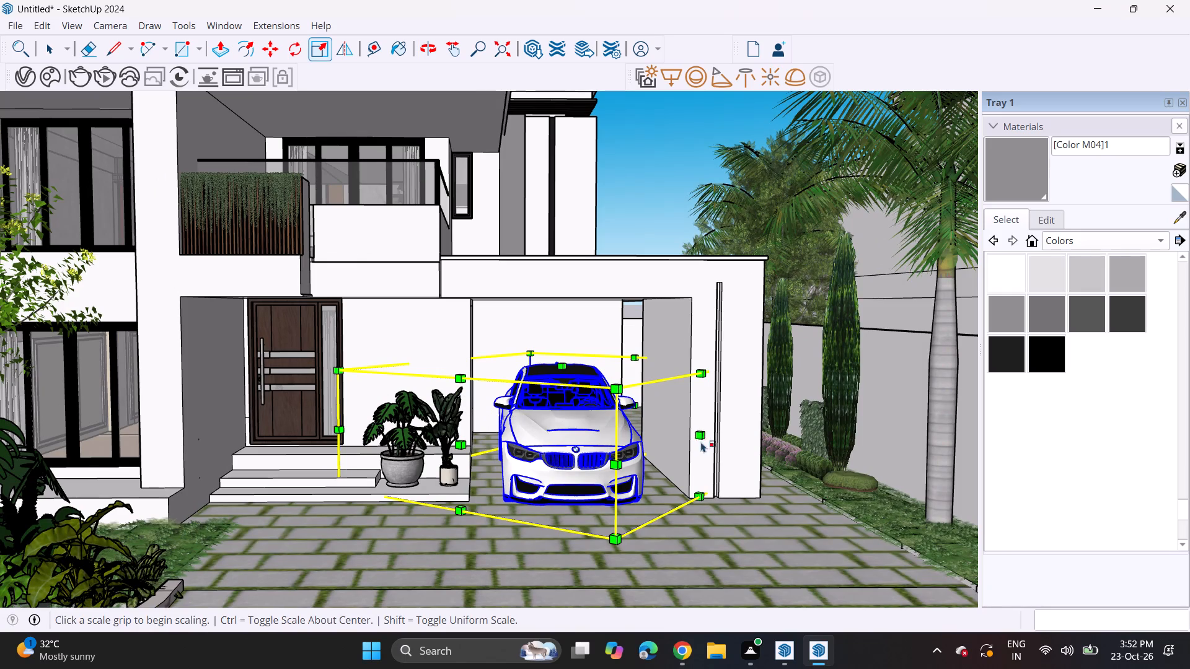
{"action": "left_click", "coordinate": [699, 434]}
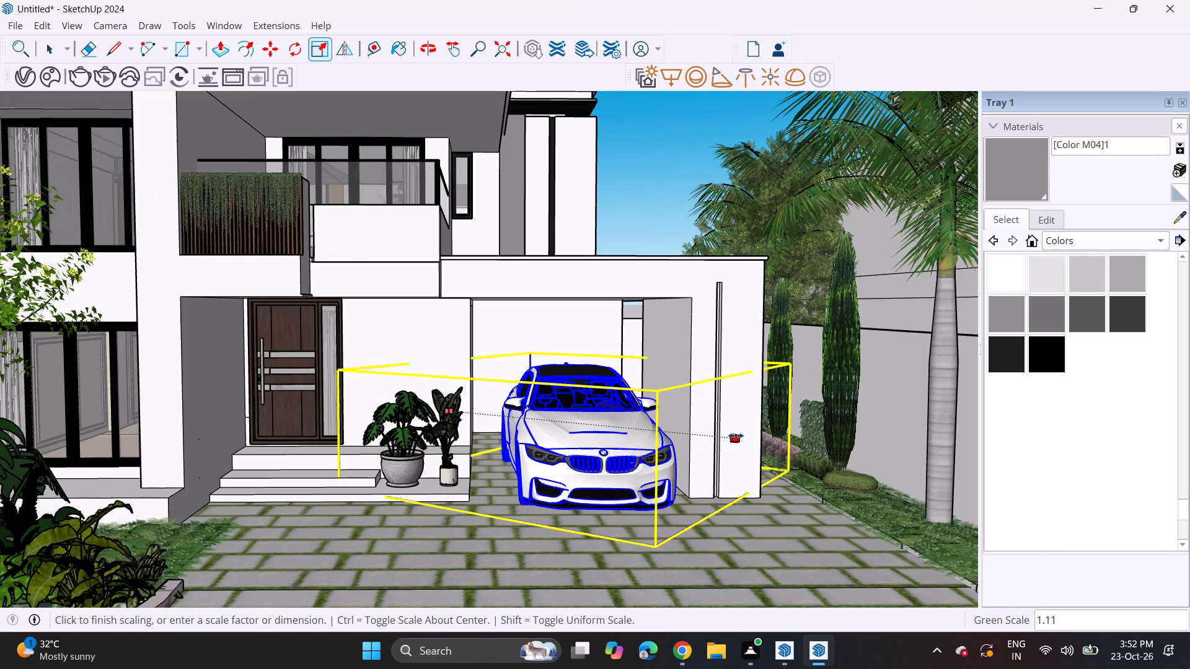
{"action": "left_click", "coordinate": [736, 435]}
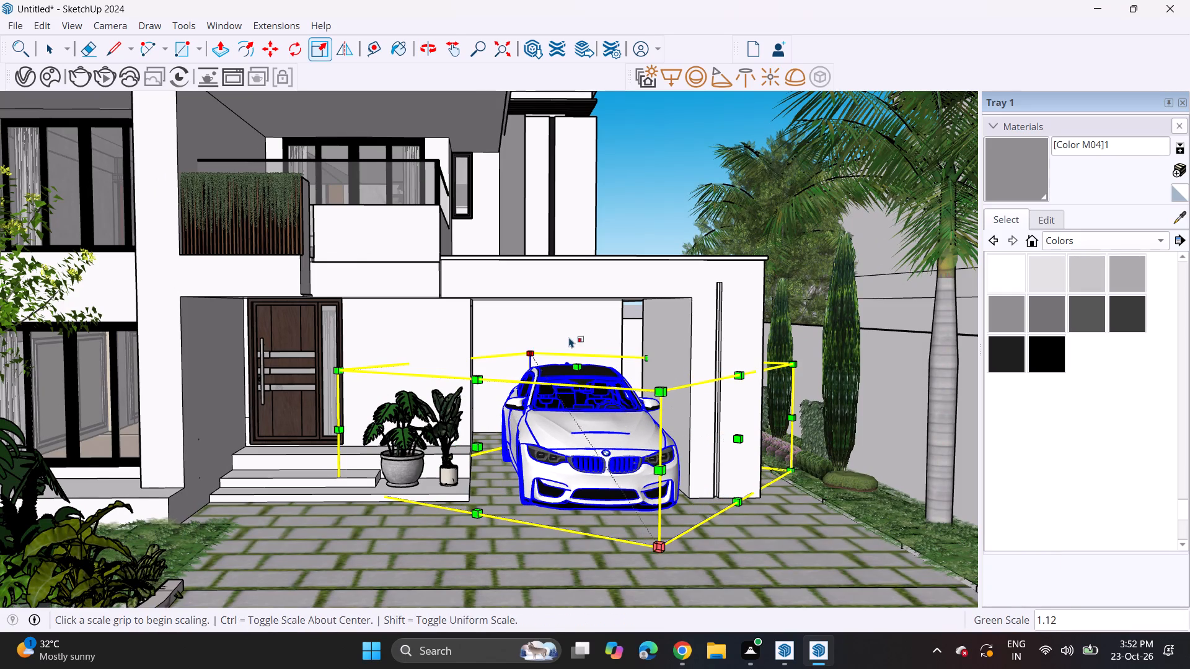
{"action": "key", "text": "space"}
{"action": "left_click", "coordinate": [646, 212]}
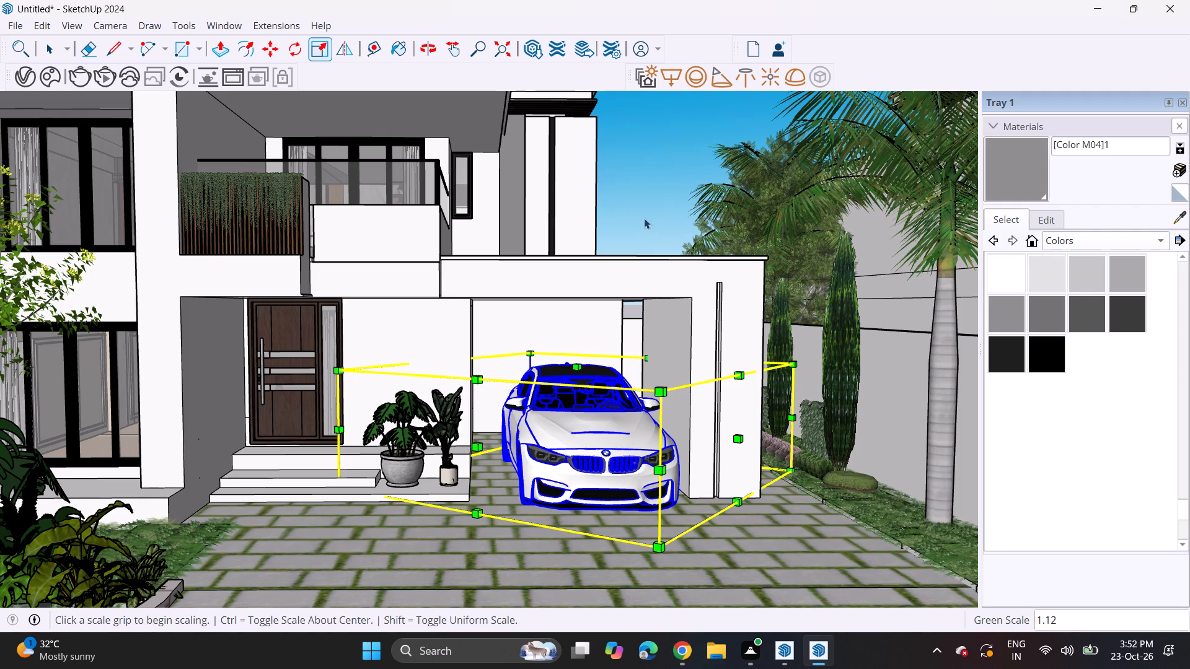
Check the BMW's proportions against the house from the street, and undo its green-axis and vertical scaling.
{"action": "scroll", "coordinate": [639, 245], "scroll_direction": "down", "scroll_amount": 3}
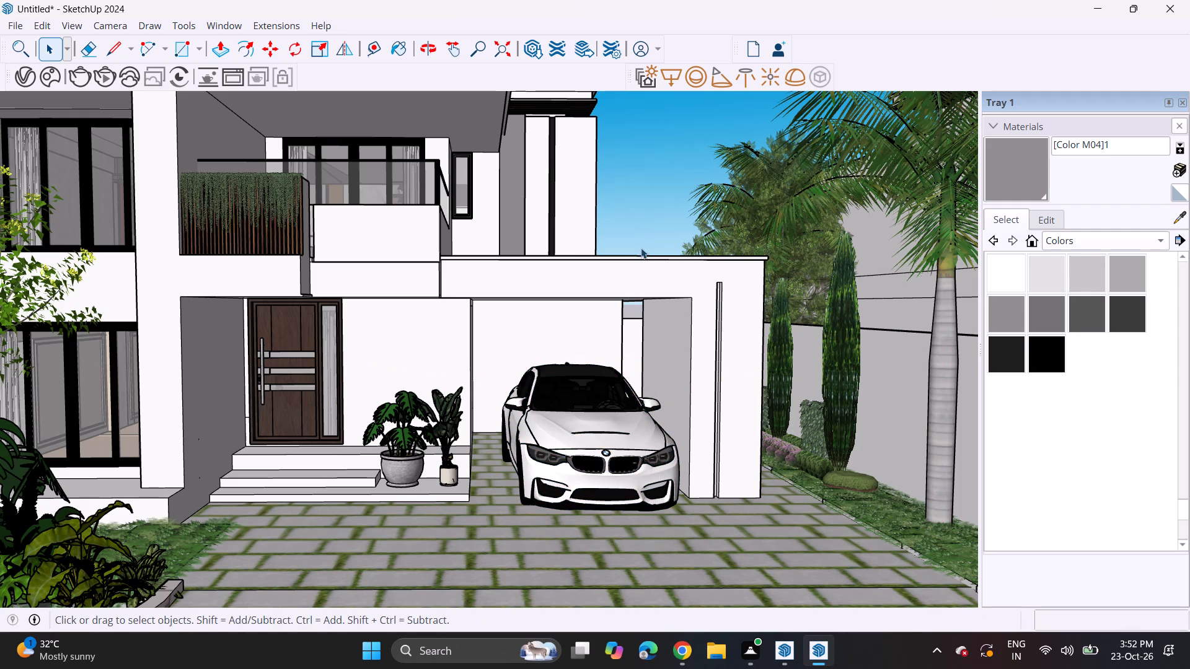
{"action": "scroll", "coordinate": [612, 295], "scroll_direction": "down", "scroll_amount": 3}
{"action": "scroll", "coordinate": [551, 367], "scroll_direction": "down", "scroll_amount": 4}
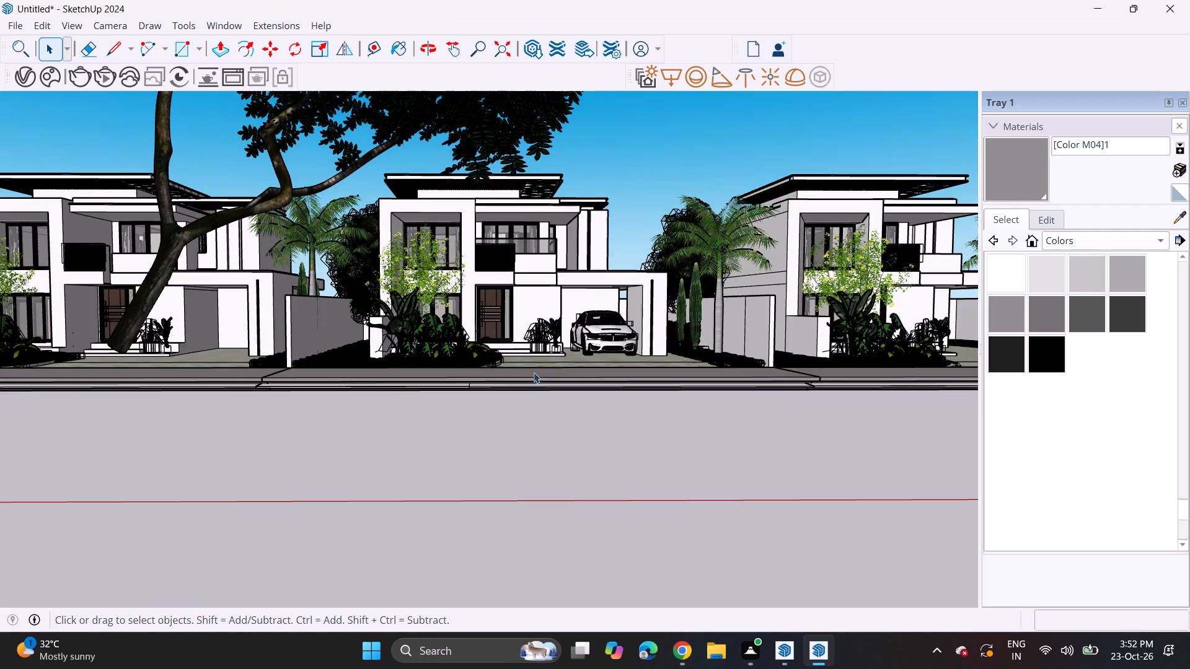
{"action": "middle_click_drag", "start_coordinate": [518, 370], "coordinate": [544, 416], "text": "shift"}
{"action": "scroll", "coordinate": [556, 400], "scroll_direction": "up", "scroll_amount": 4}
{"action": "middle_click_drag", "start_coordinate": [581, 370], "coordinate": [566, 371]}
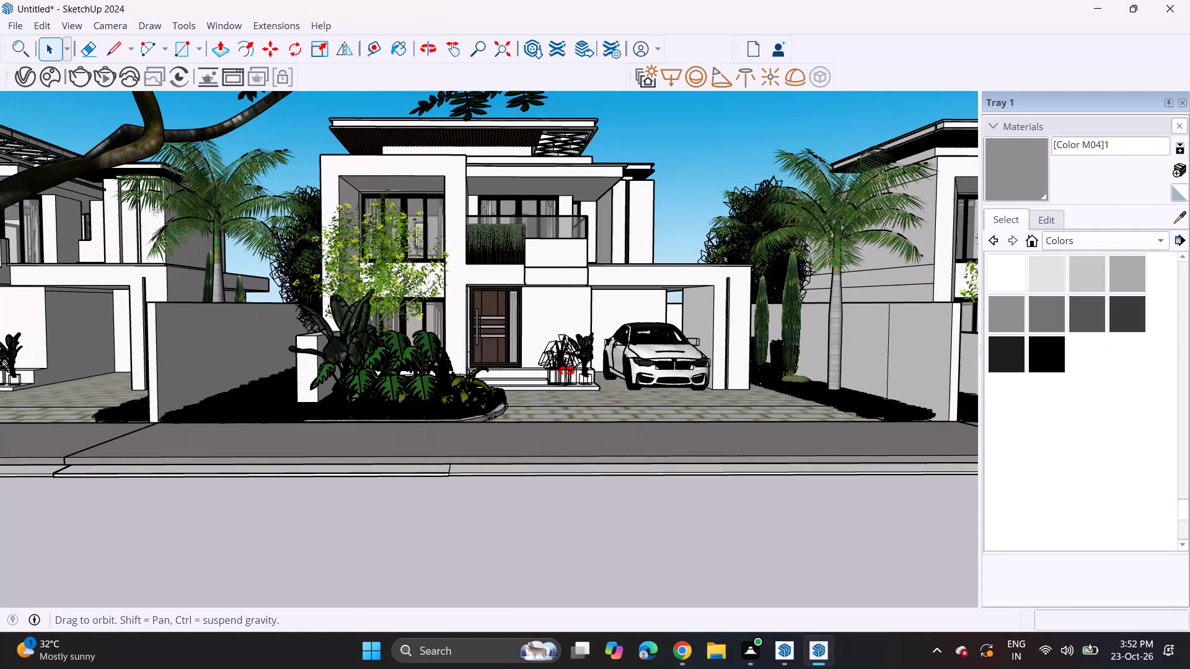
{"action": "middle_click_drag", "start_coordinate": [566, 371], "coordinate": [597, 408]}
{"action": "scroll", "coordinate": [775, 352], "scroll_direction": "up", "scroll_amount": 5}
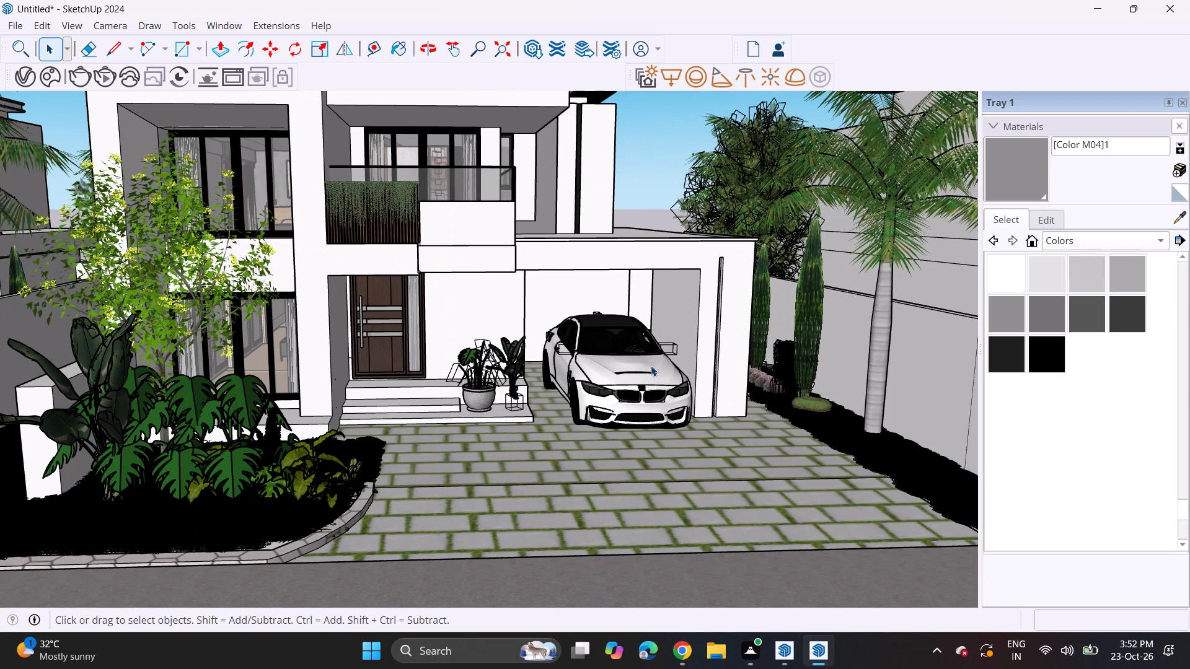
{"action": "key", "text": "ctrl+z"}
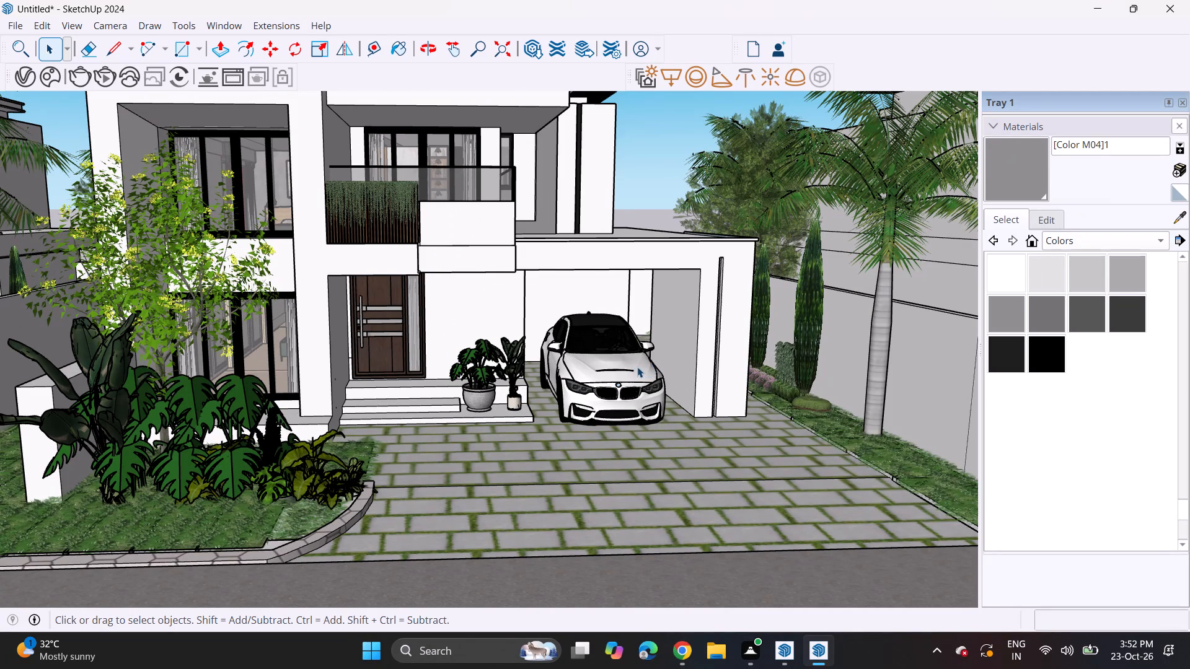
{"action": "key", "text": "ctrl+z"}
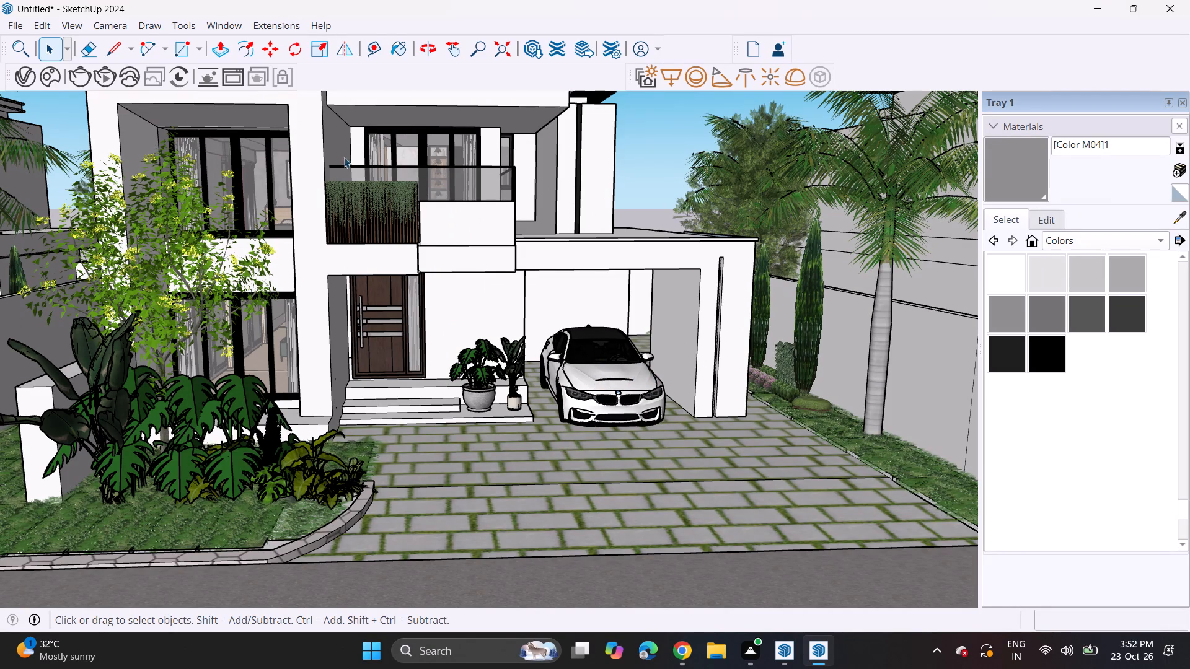
Scale the BMW uniformly from its upper corner by about 1.08.
{"action": "left_click", "coordinate": [624, 375]}
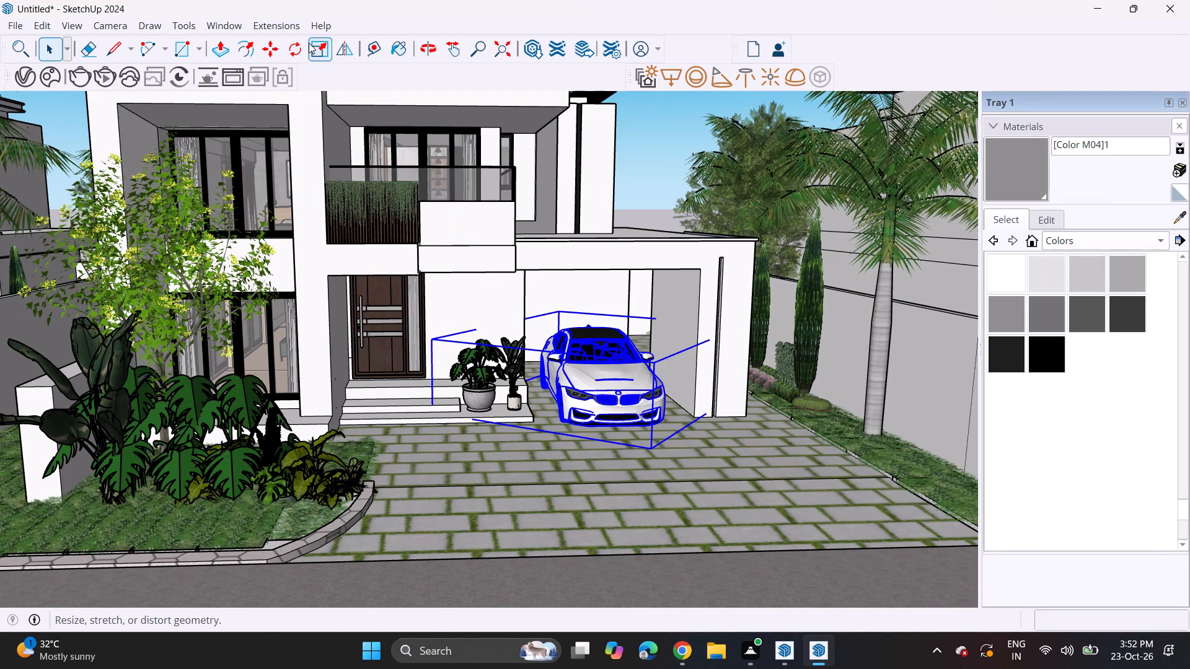
{"action": "left_click", "coordinate": [309, 43]}
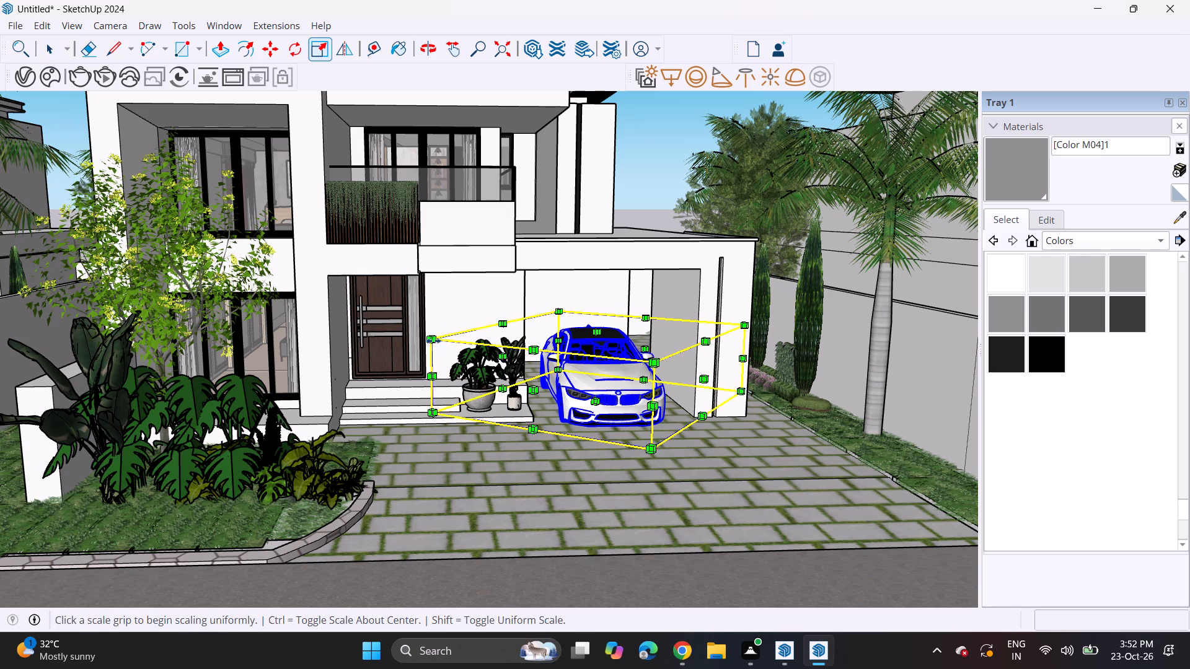
{"action": "left_click", "coordinate": [434, 341]}
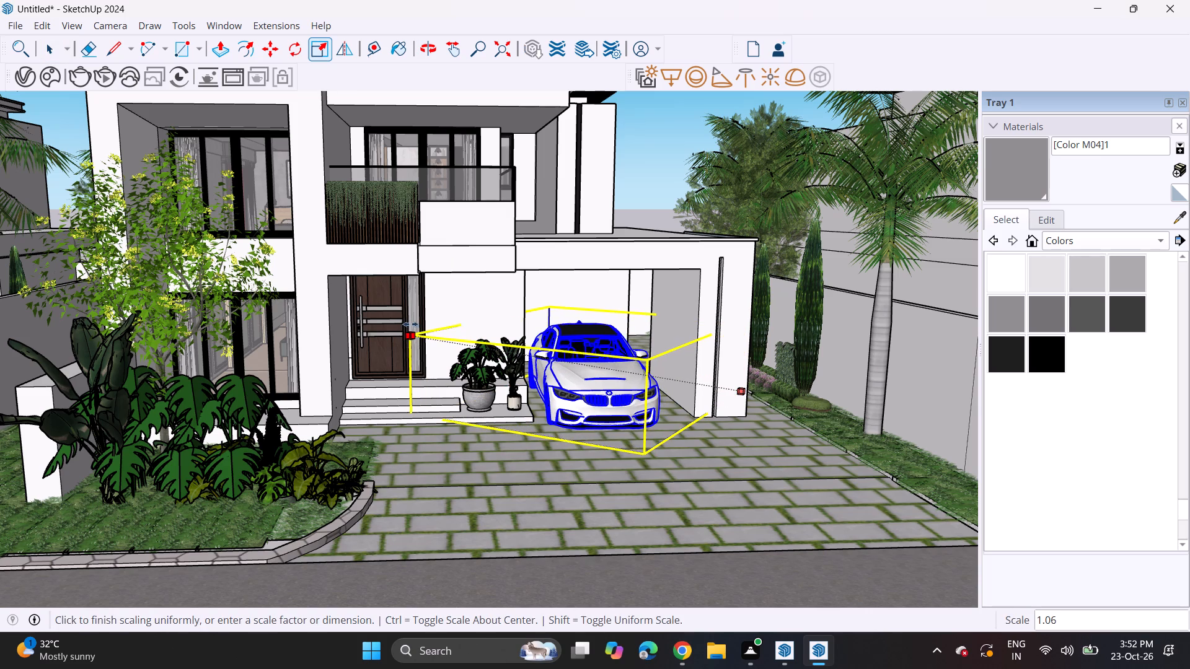
{"action": "left_click", "coordinate": [407, 318]}
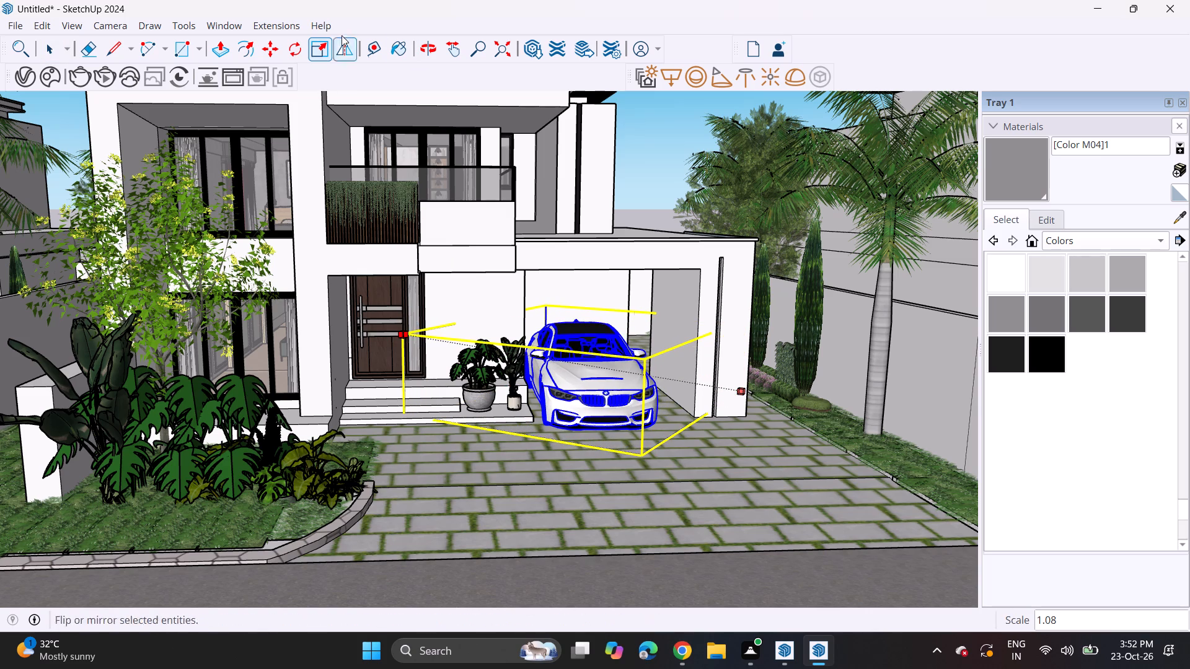
Move the enlarged BMW about 1' 11 3/4" away from the entrance steps, towards the carport's outer side wall.
{"action": "left_click", "coordinate": [272, 49]}
{"action": "left_click", "coordinate": [590, 394]}
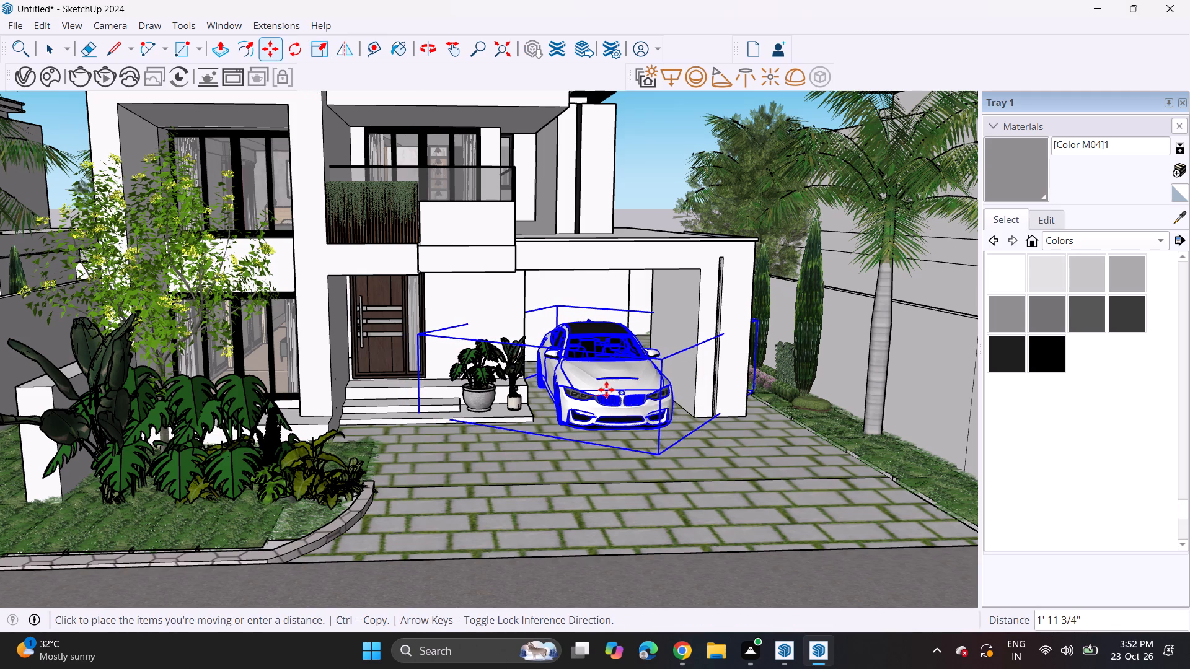
{"action": "left_click", "coordinate": [606, 390]}
{"action": "key", "text": "space"}
{"action": "left_click", "coordinate": [662, 187]}
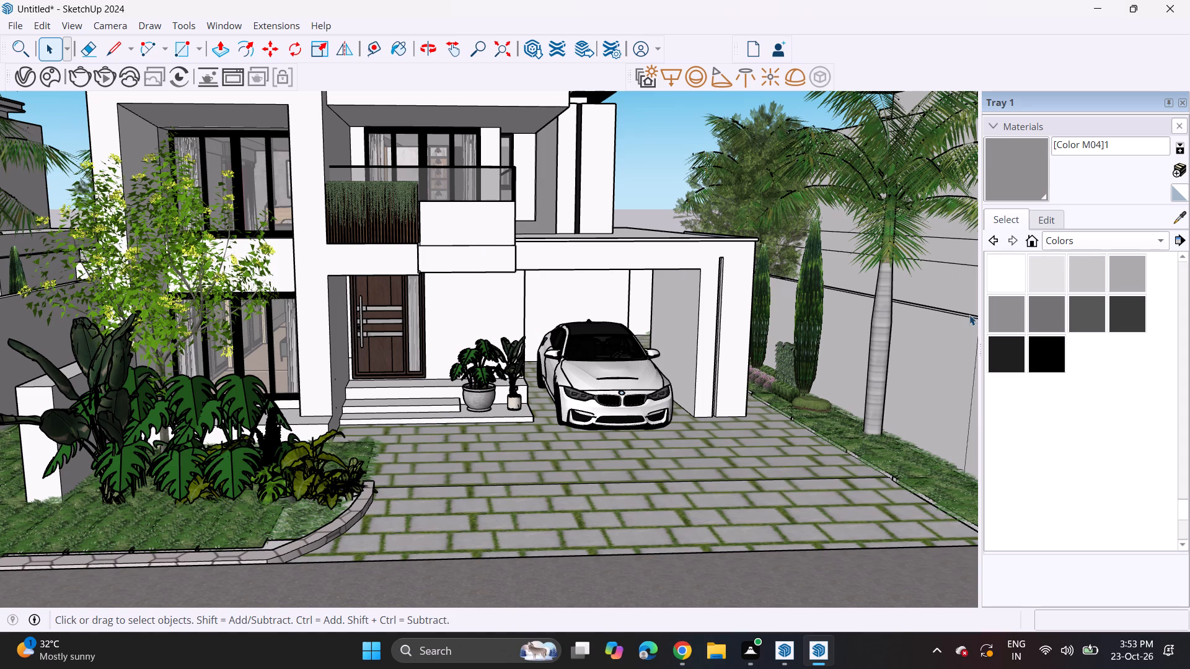
Paint the entrance steps and the adjoining plinth beside the planting bed with the Granite Light Gray stone material.
{"action": "left_click", "coordinate": [1039, 312]}
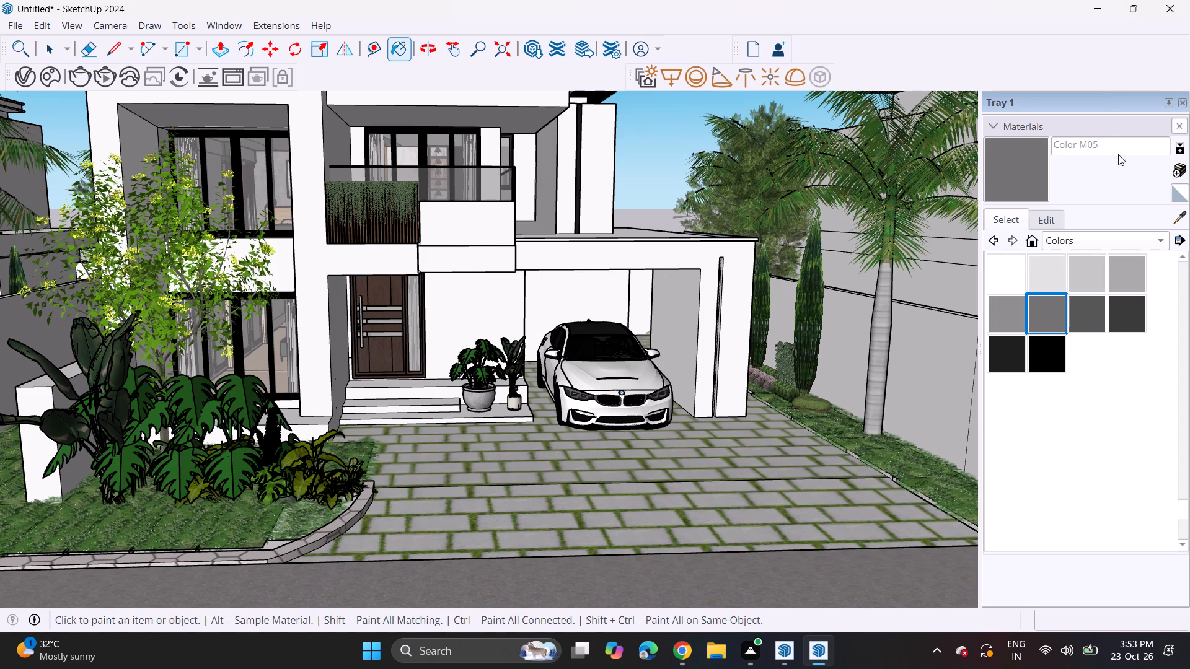
{"action": "left_click", "coordinate": [1089, 238]}
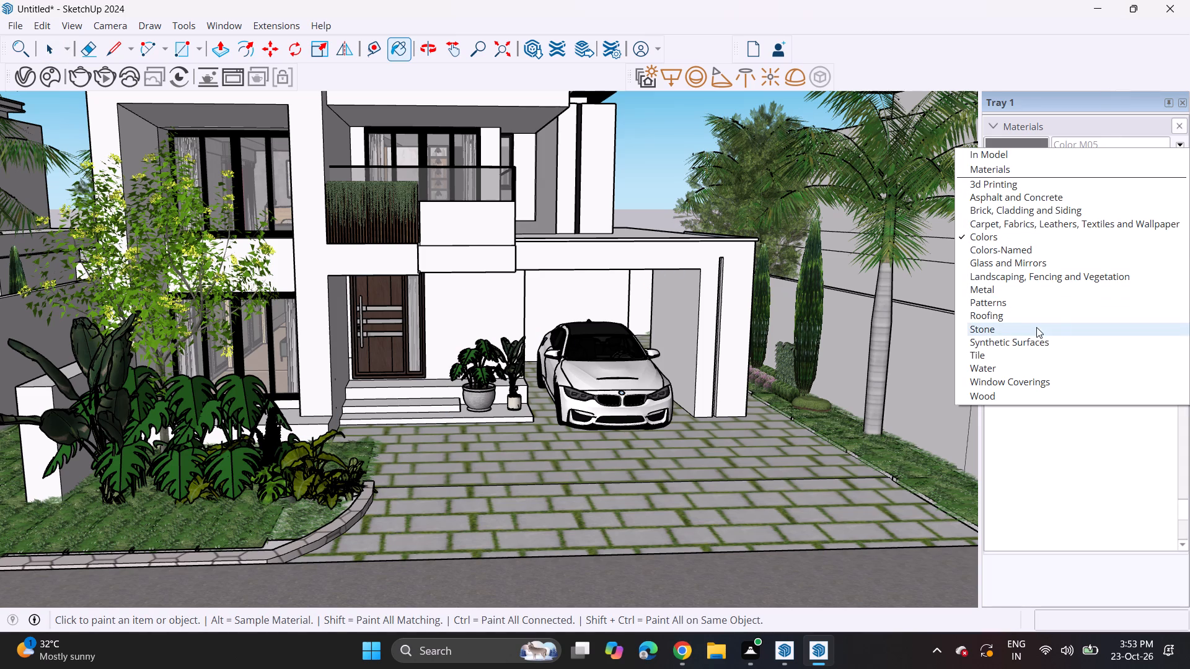
{"action": "left_click", "coordinate": [1026, 357]}
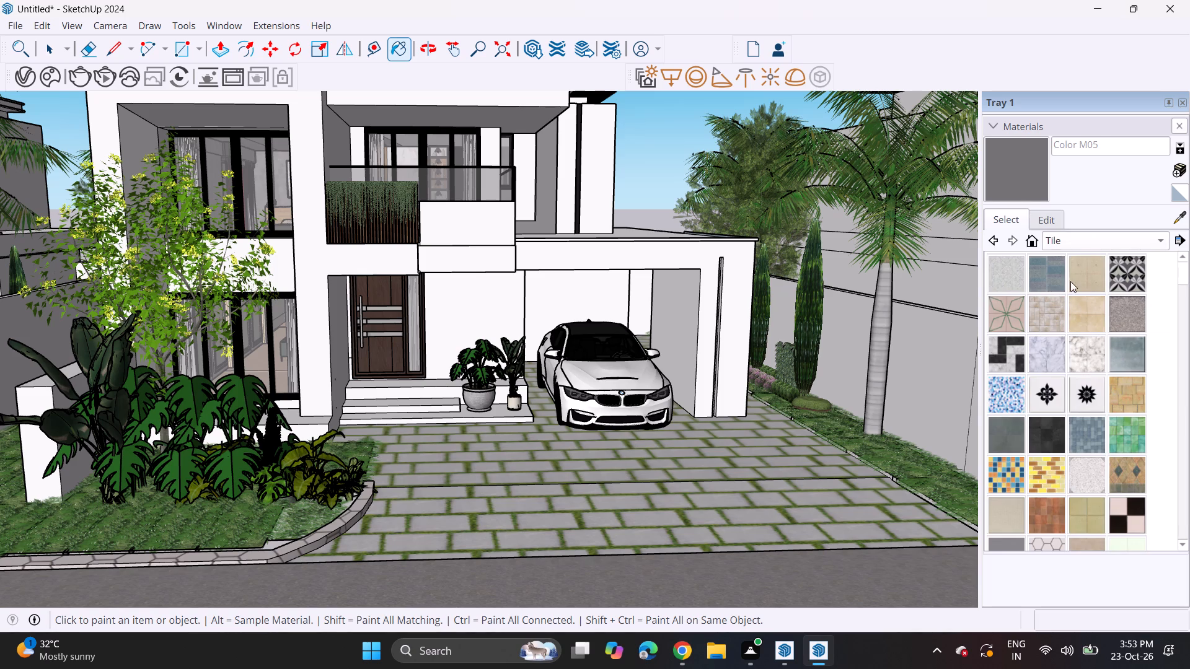
{"action": "left_click", "coordinate": [1083, 242]}
{"action": "left_click", "coordinate": [1018, 213]}
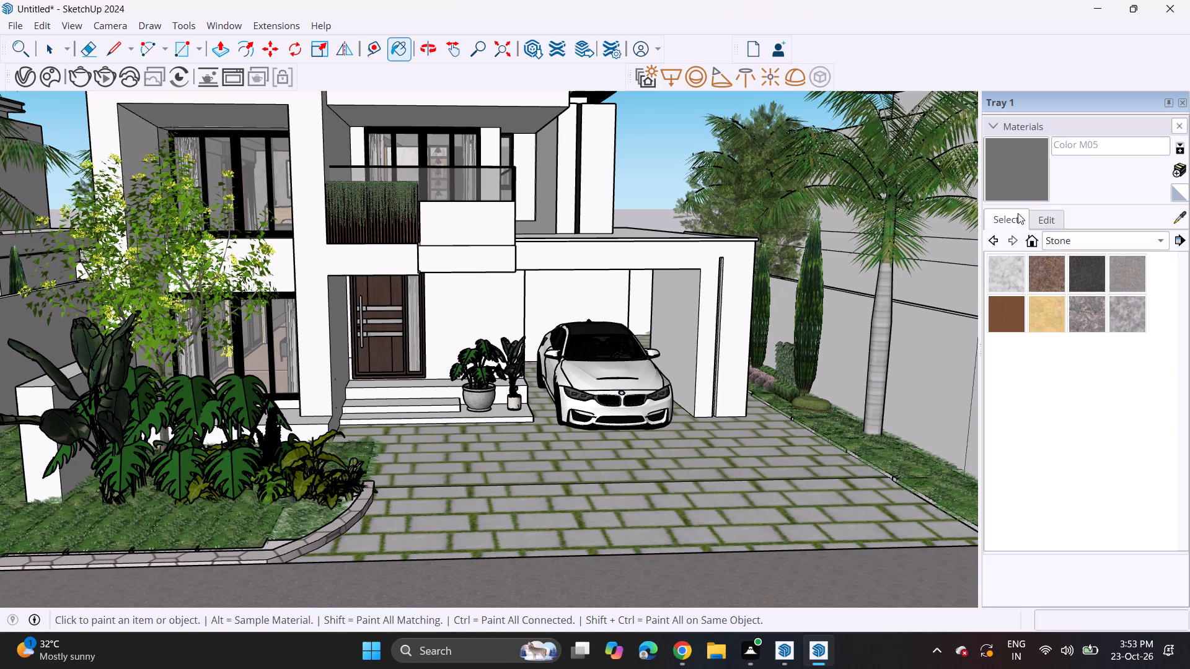
{"action": "left_click", "coordinate": [1117, 271]}
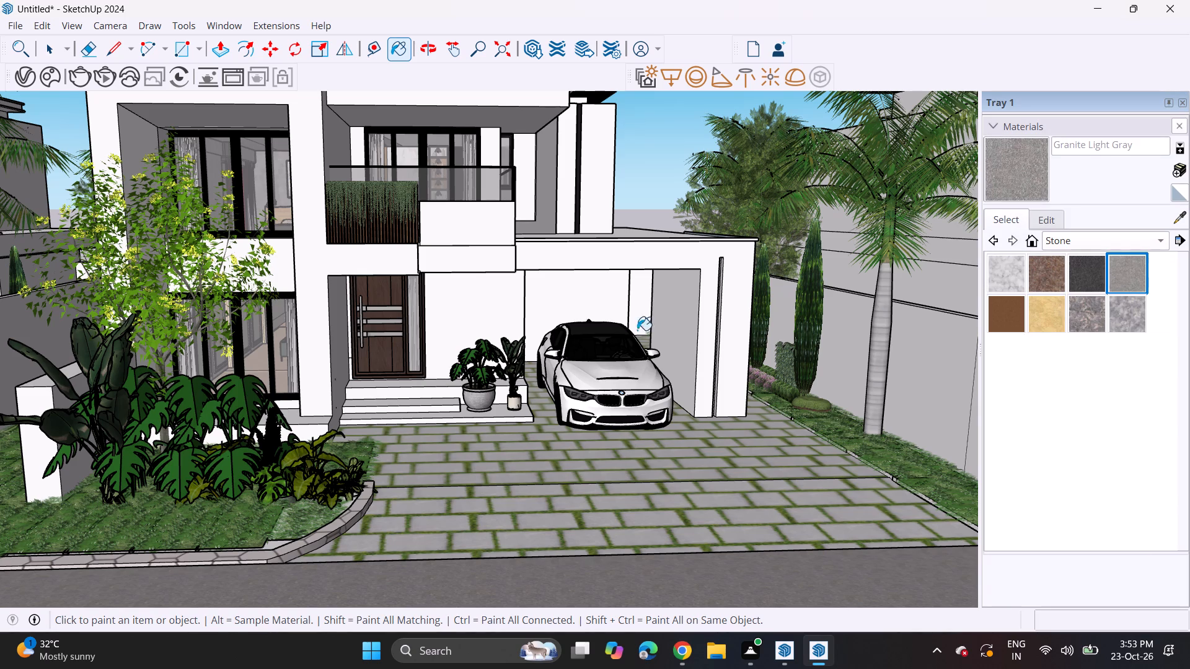
{"action": "left_click", "coordinate": [449, 419]}
{"action": "left_click", "coordinate": [449, 416]}
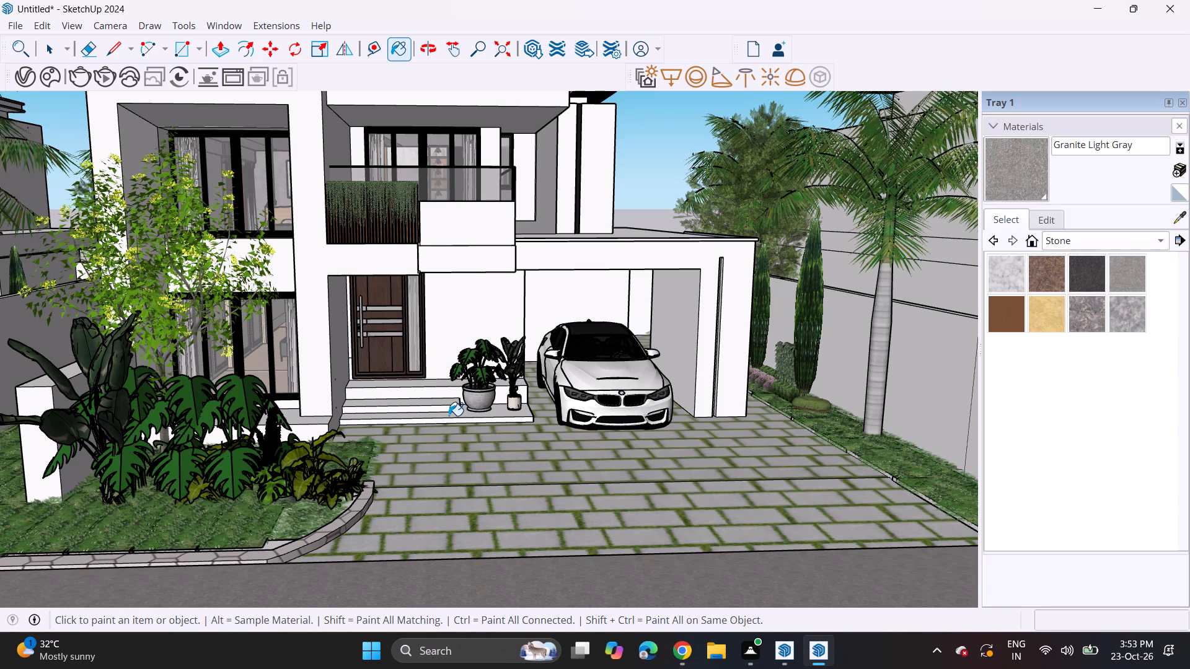
{"action": "left_click", "coordinate": [447, 402]}
{"action": "left_click", "coordinate": [447, 385]}
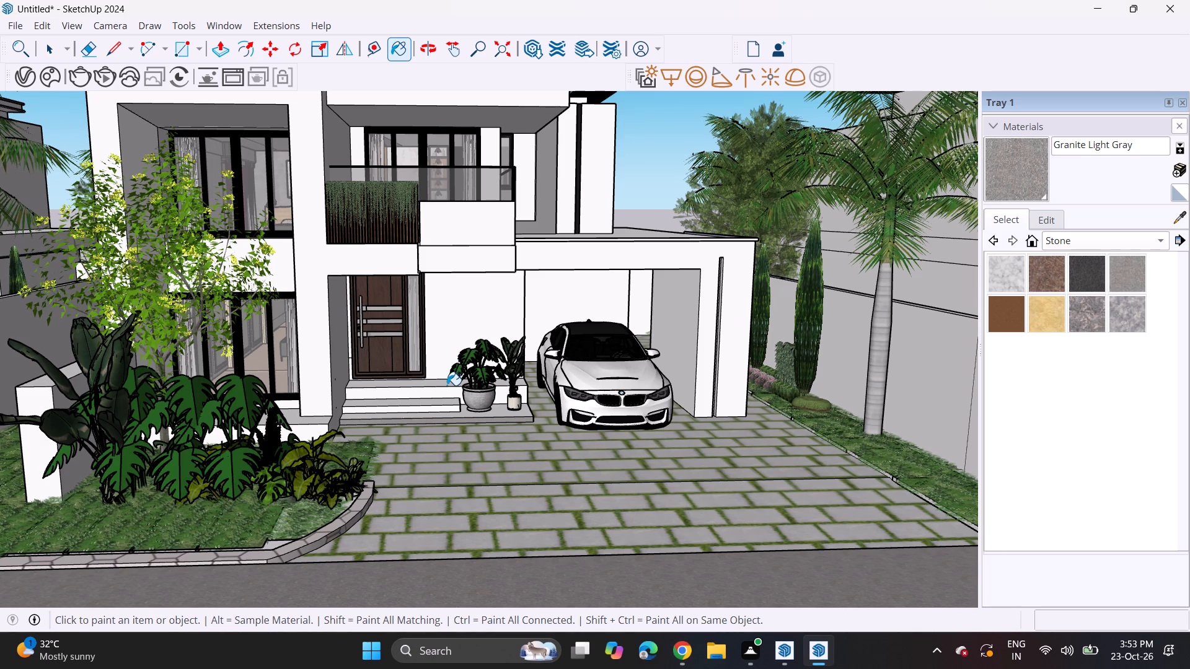
{"action": "scroll", "coordinate": [446, 399], "scroll_direction": "up", "scroll_amount": 6}
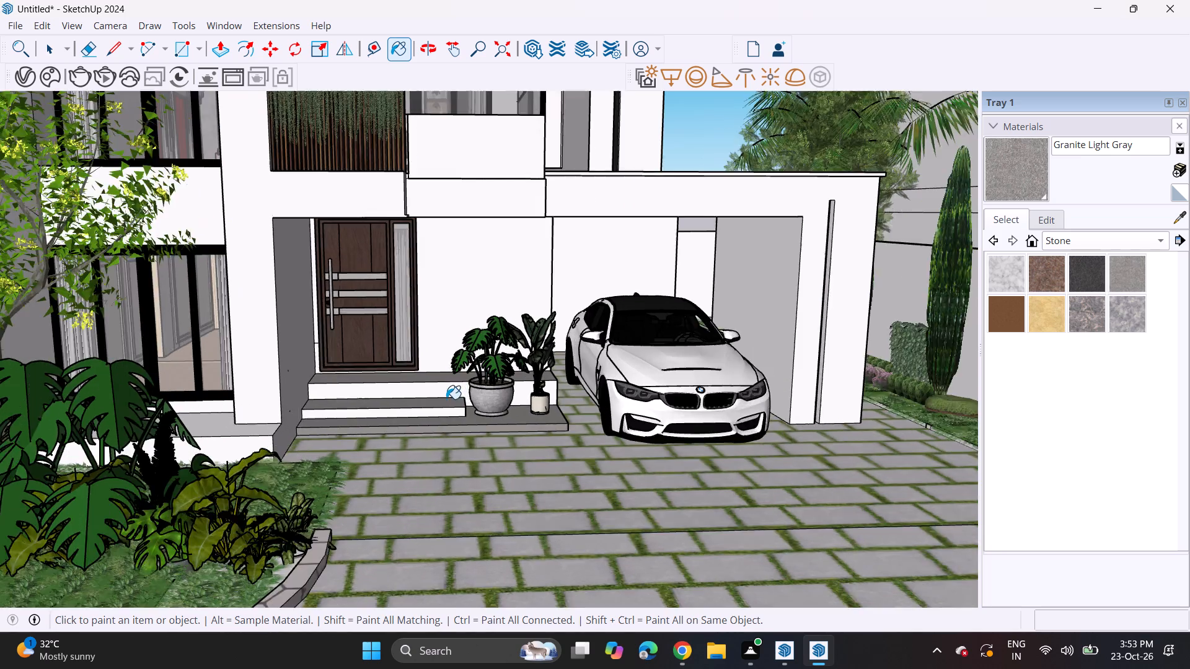
{"action": "scroll", "coordinate": [446, 400], "scroll_direction": "up", "scroll_amount": 5}
{"action": "left_click", "coordinate": [452, 417]}
{"action": "left_click", "coordinate": [456, 387]}
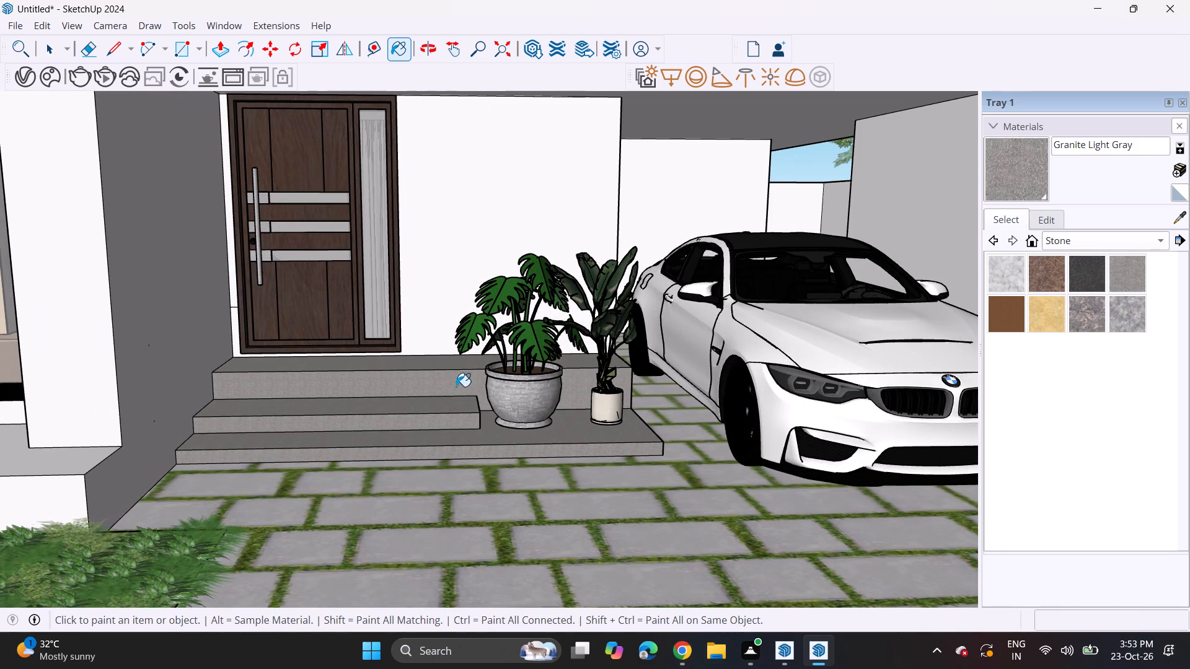
{"action": "left_click", "coordinate": [80, 476]}
{"action": "left_click", "coordinate": [73, 471]}
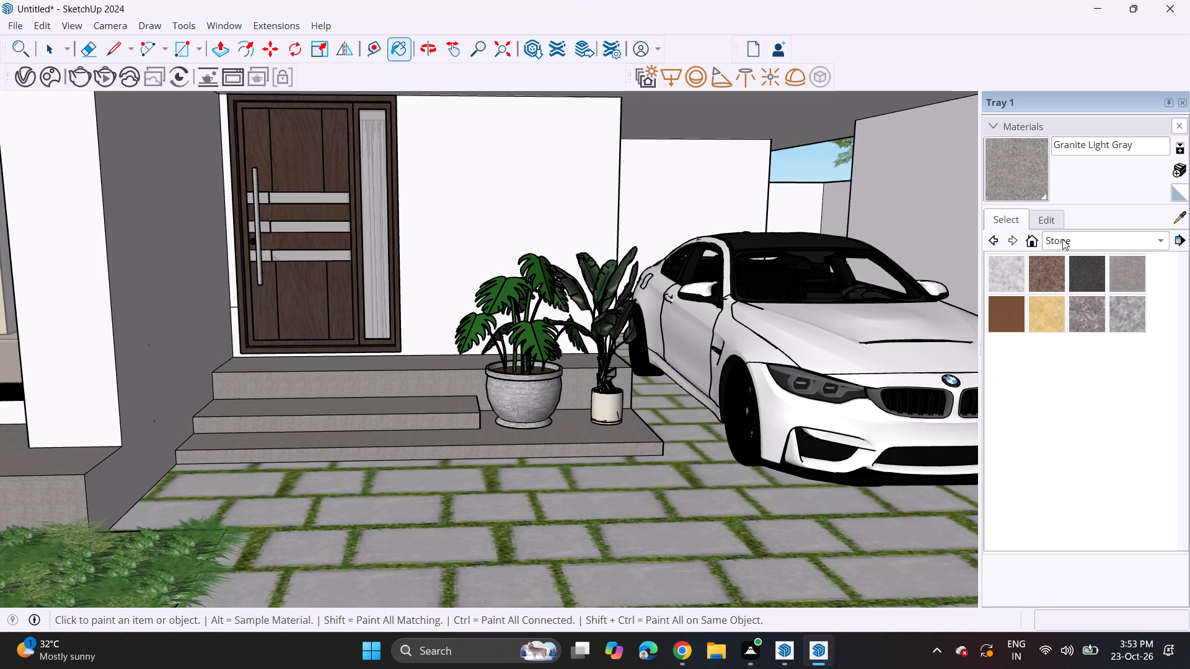
Darken the Granite Light Gray material's colour.
{"action": "left_click", "coordinate": [1051, 219]}
{"action": "left_click", "coordinate": [1074, 328]}
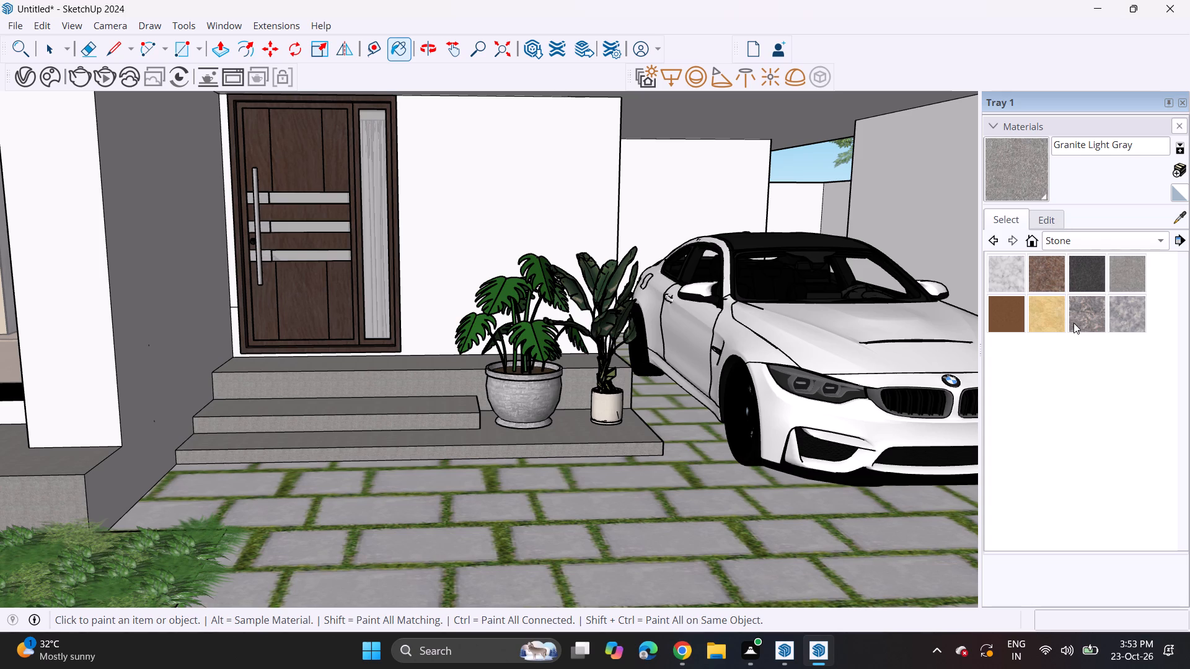
{"action": "left_click", "coordinate": [1073, 323]}
{"action": "left_click", "coordinate": [1074, 326]}
{"action": "left_click", "coordinate": [1072, 331]}
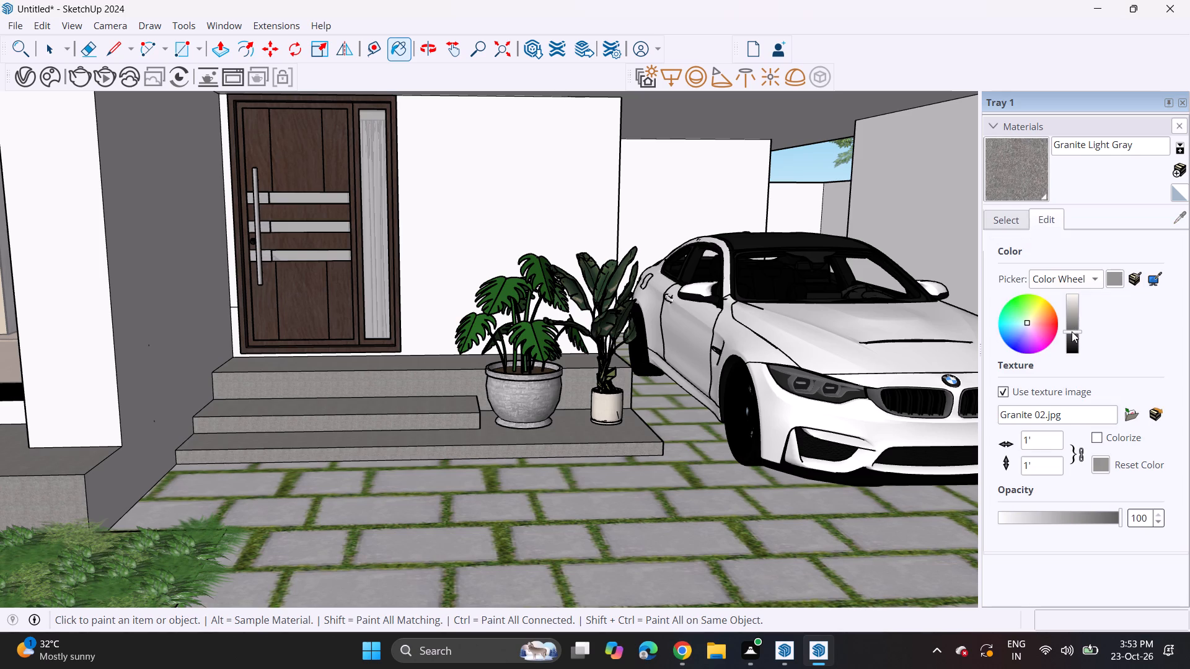
Paint the balcony's solid parapet panel and the wall band between the lower and upper windows with Granite Light Gray.
{"action": "scroll", "coordinate": [670, 366], "scroll_direction": "down", "scroll_amount": 5}
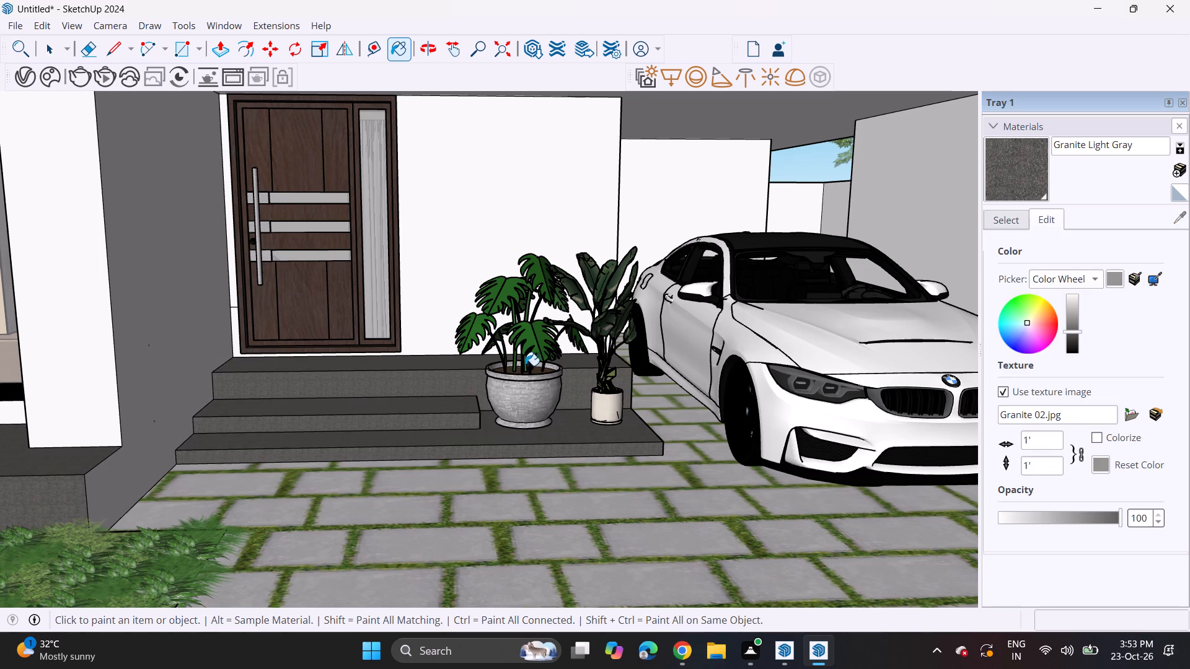
{"action": "scroll", "coordinate": [505, 344], "scroll_direction": "down", "scroll_amount": 5}
{"action": "scroll", "coordinate": [532, 326], "scroll_direction": "up", "scroll_amount": 1}
{"action": "scroll", "coordinate": [532, 326], "scroll_direction": "down", "scroll_amount": 2}
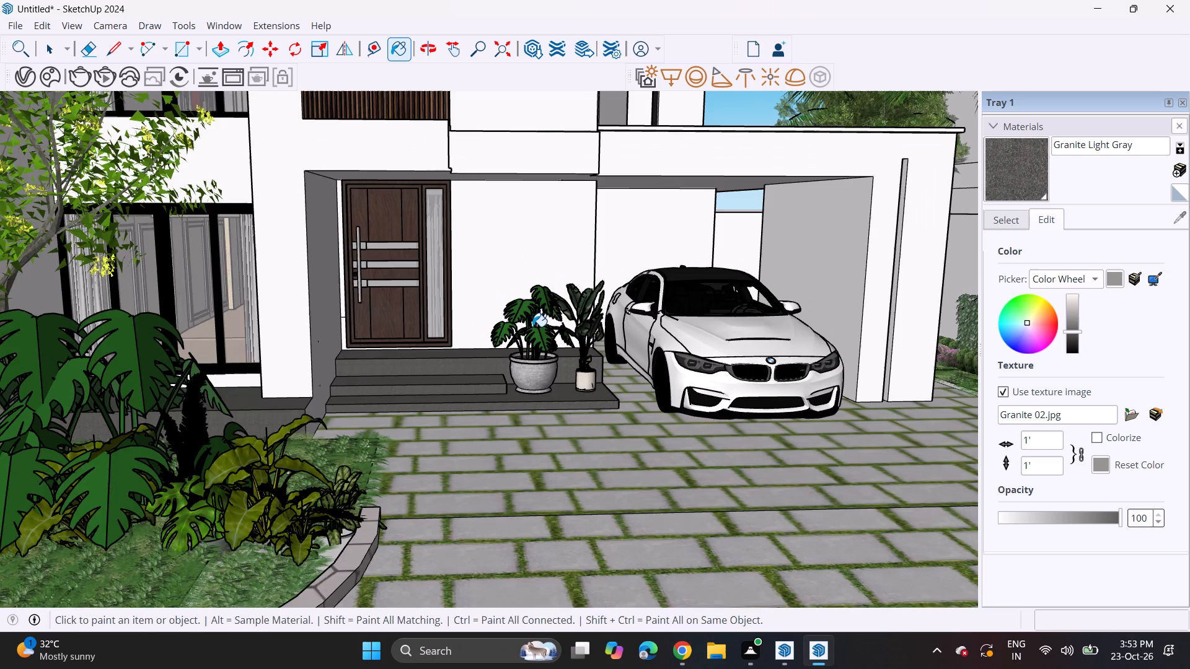
{"action": "scroll", "coordinate": [534, 303], "scroll_direction": "down", "scroll_amount": 4}
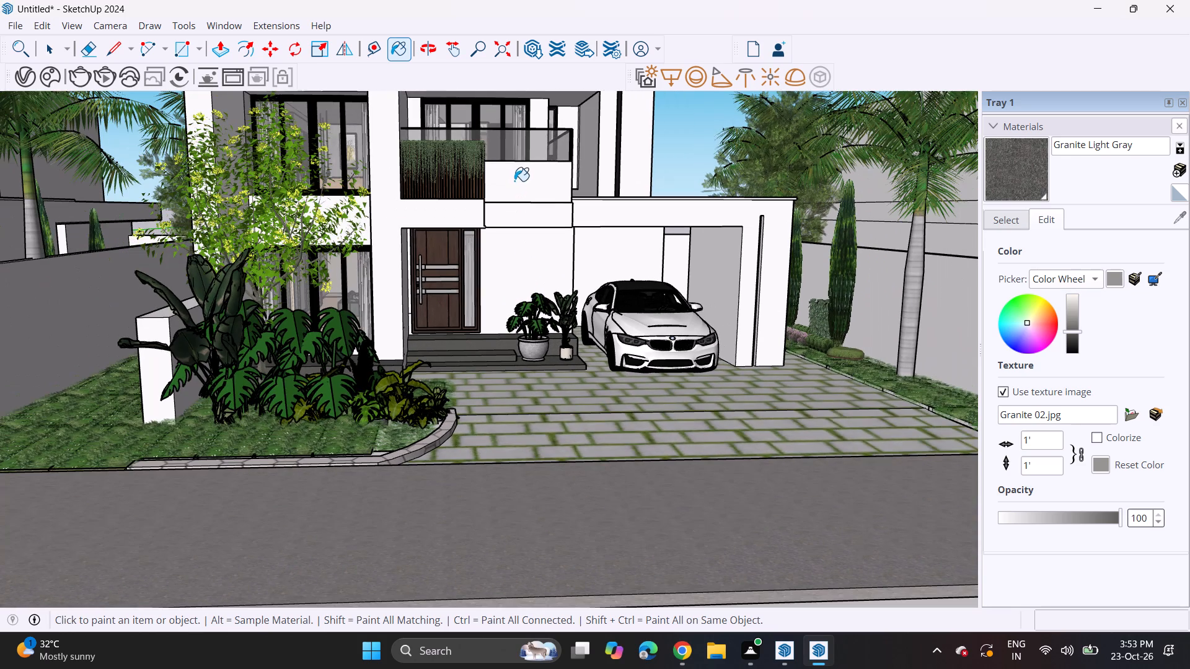
{"action": "left_click", "coordinate": [516, 180]}
{"action": "left_click", "coordinate": [355, 214]}
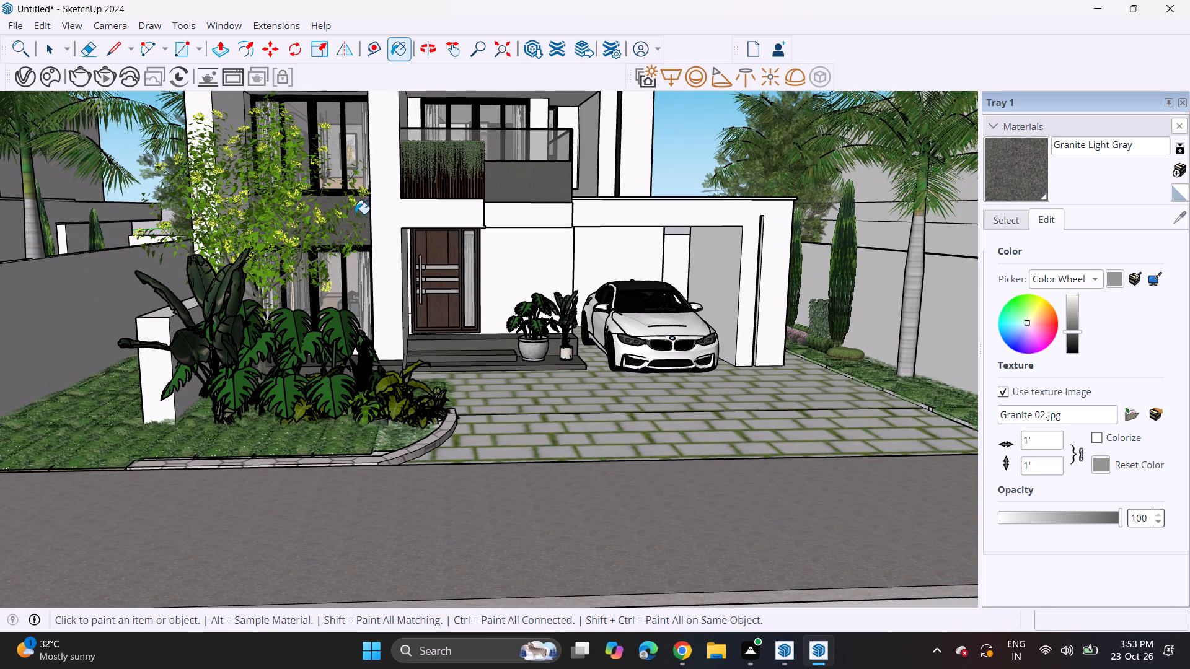
Set the Granite Light Gray texture width to 5'.
{"action": "left_click", "coordinate": [1049, 218]}
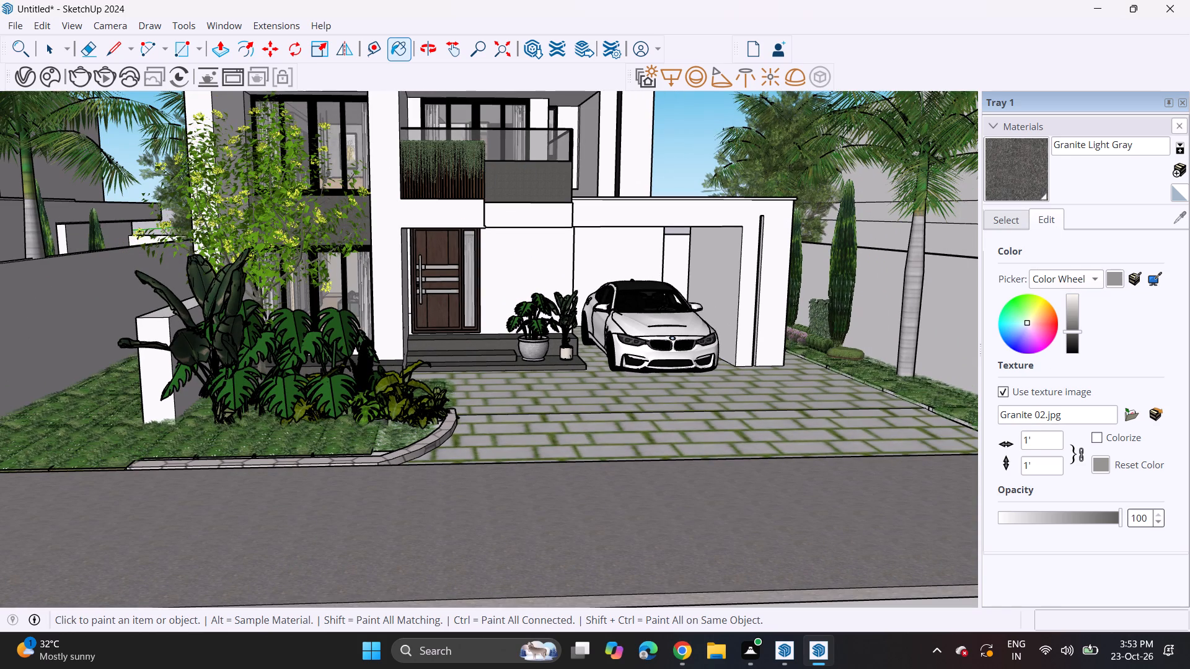
{"action": "left_click", "coordinate": [1042, 445]}
{"action": "key", "text": "BackSpace"}
{"action": "key", "text": "BackSpace"}
{"action": "key", "text": "BackSpace"}
{"action": "type", "text": "5'"}
{"action": "key", "text": "Return"}
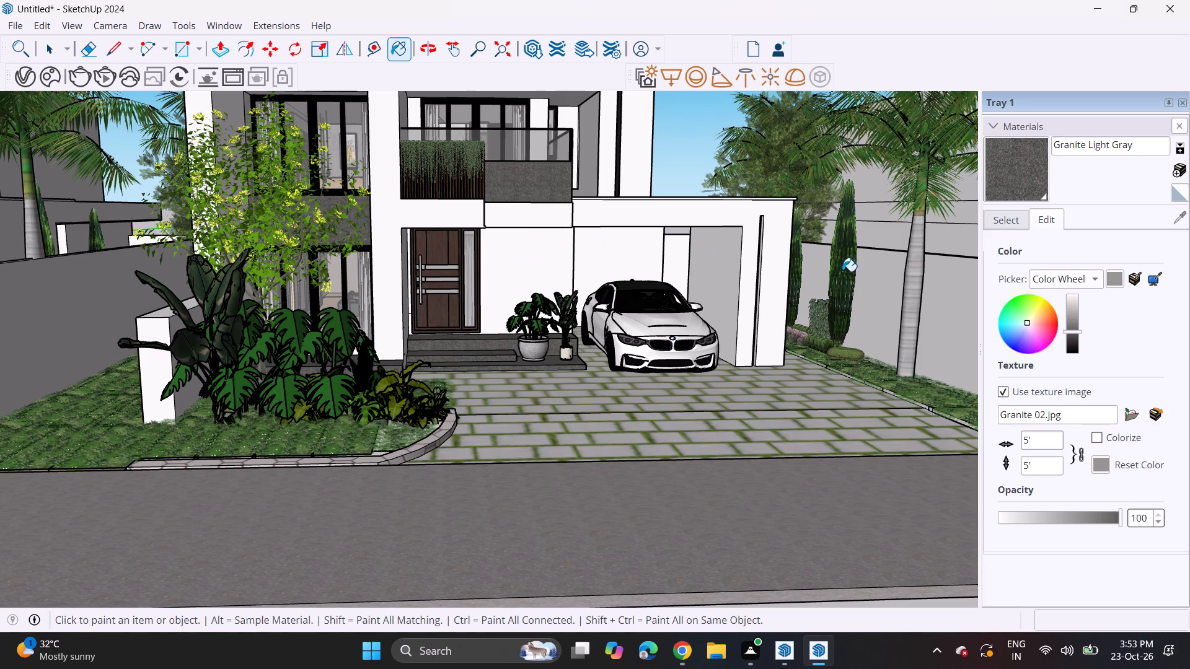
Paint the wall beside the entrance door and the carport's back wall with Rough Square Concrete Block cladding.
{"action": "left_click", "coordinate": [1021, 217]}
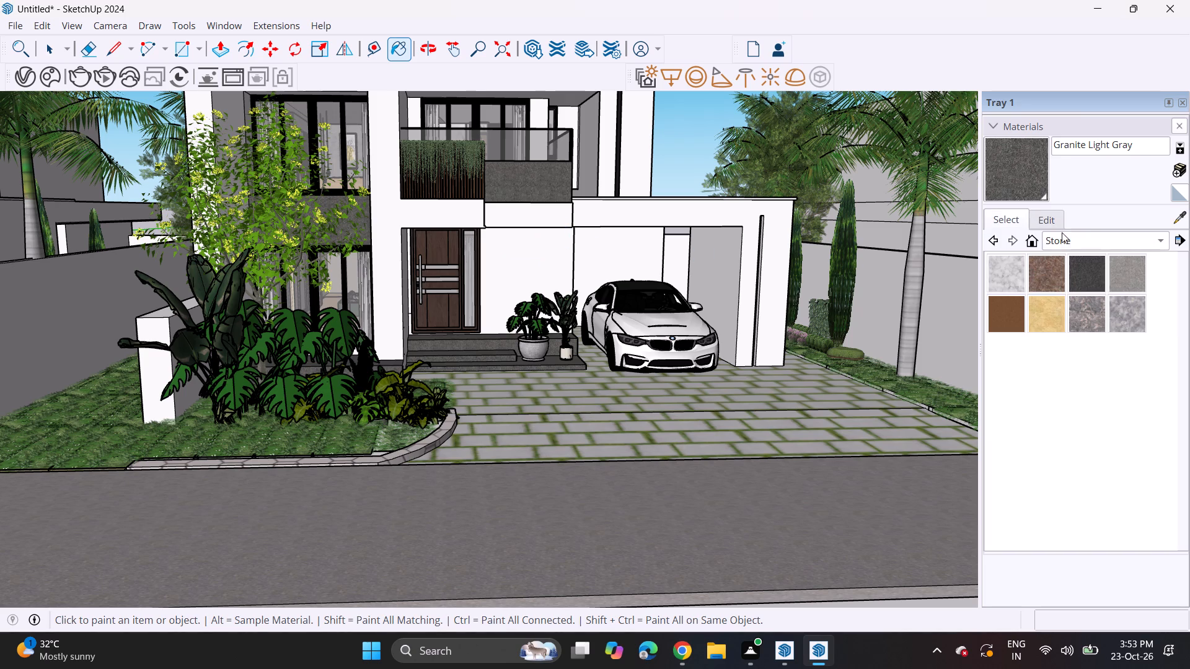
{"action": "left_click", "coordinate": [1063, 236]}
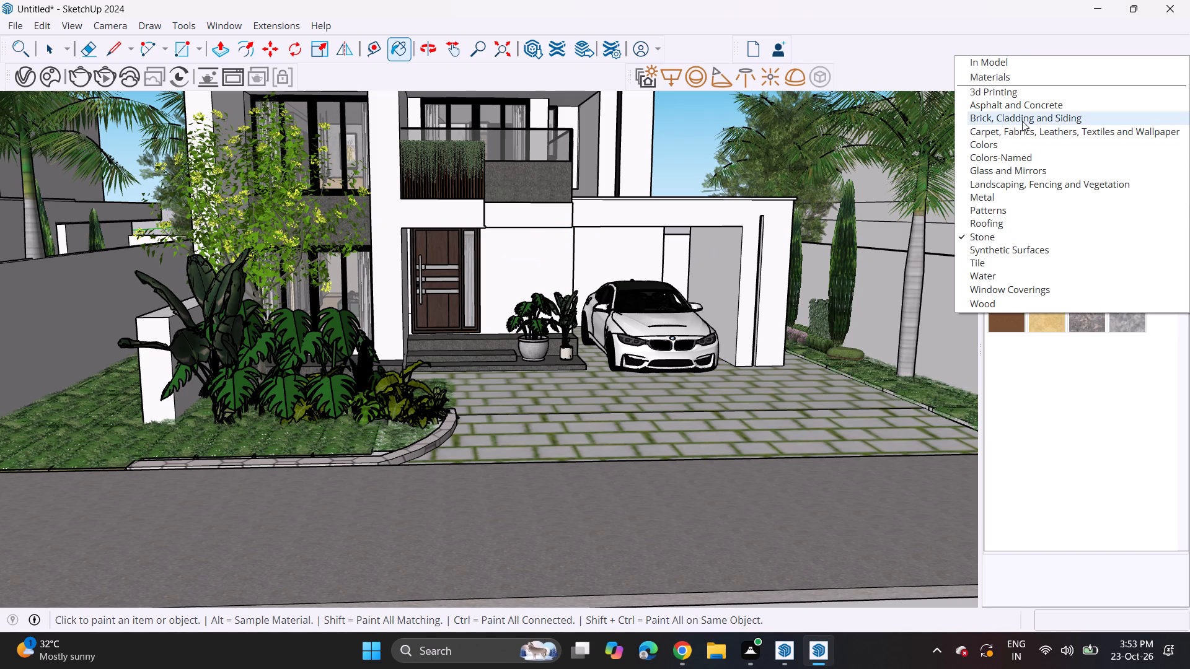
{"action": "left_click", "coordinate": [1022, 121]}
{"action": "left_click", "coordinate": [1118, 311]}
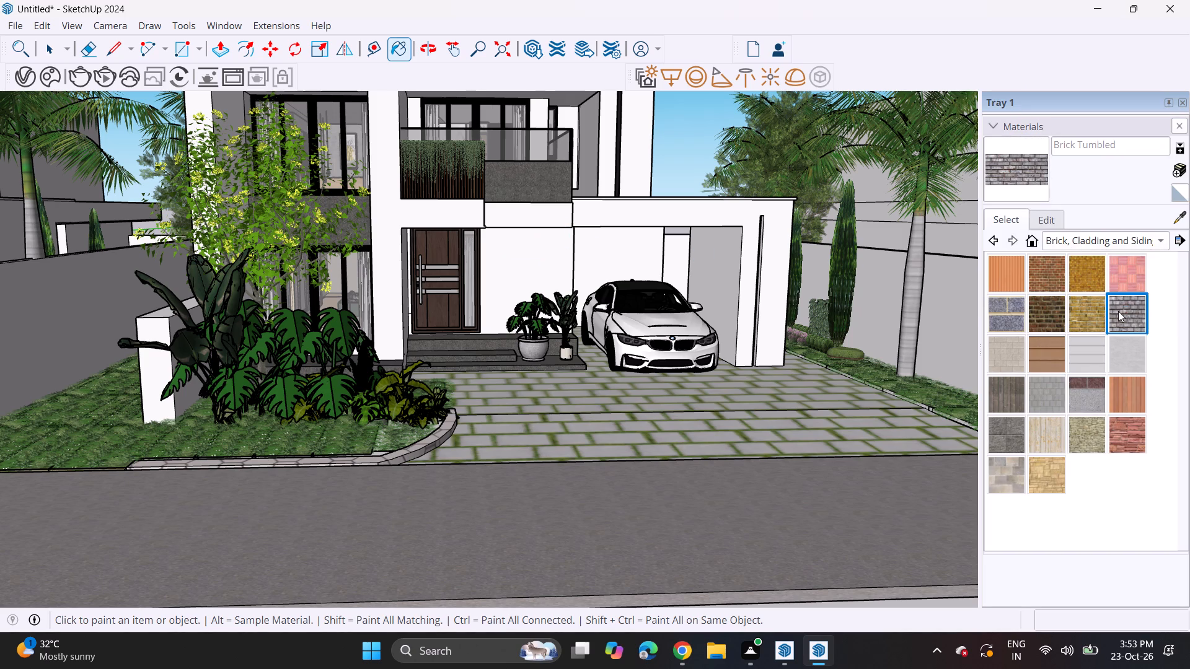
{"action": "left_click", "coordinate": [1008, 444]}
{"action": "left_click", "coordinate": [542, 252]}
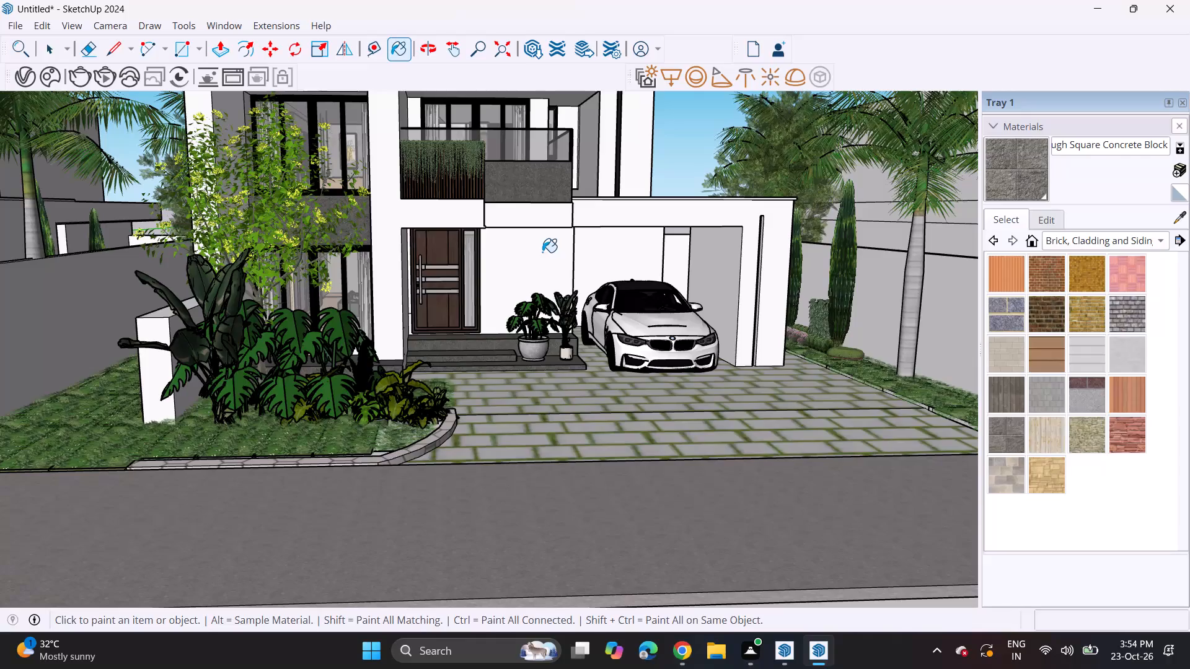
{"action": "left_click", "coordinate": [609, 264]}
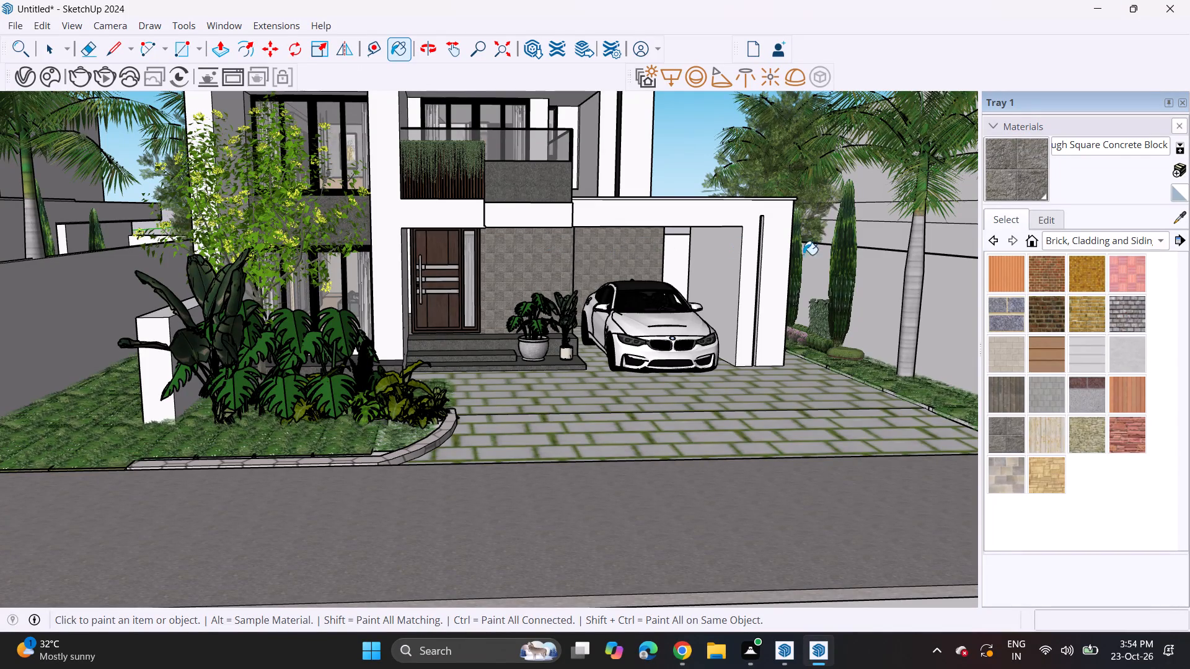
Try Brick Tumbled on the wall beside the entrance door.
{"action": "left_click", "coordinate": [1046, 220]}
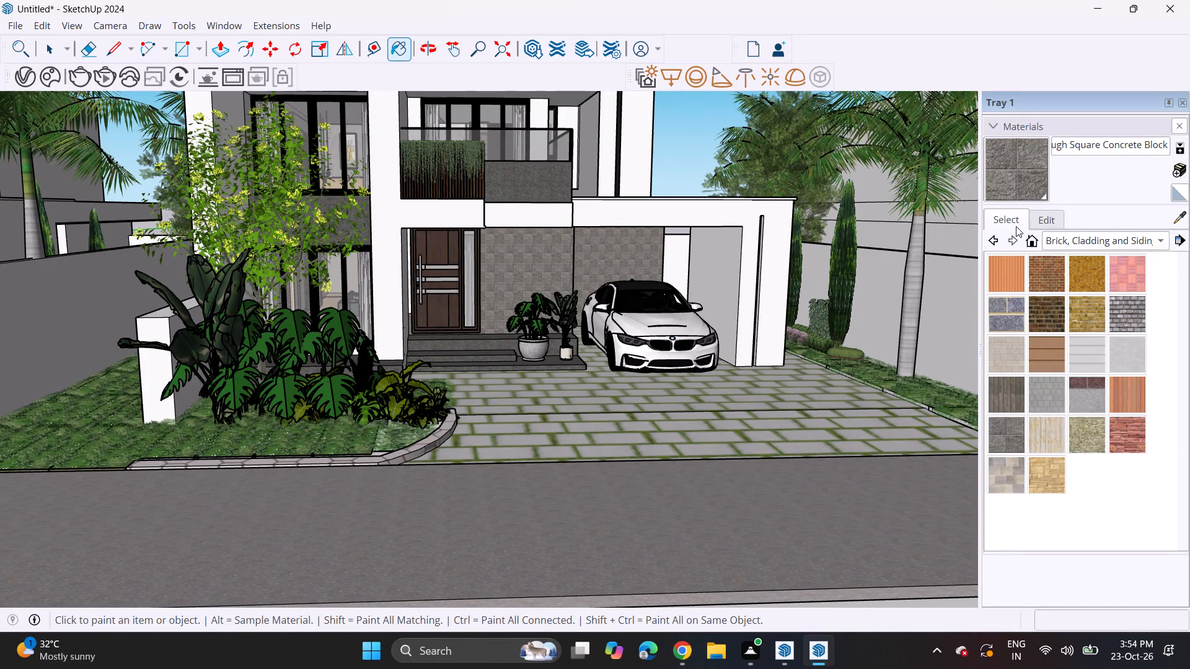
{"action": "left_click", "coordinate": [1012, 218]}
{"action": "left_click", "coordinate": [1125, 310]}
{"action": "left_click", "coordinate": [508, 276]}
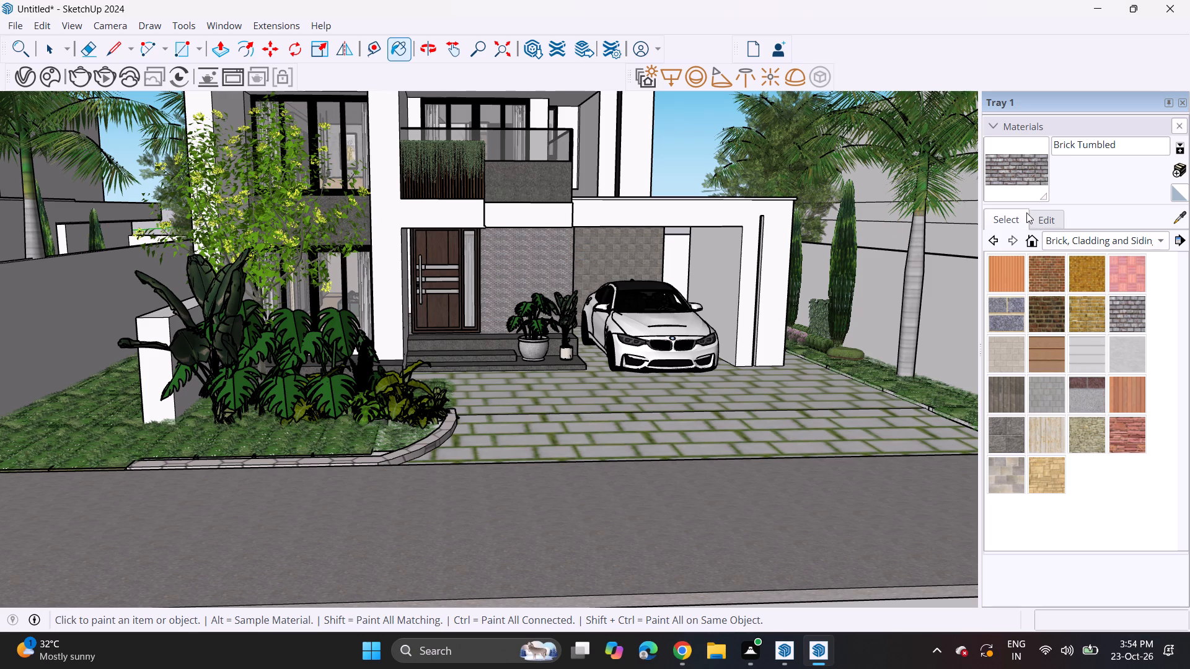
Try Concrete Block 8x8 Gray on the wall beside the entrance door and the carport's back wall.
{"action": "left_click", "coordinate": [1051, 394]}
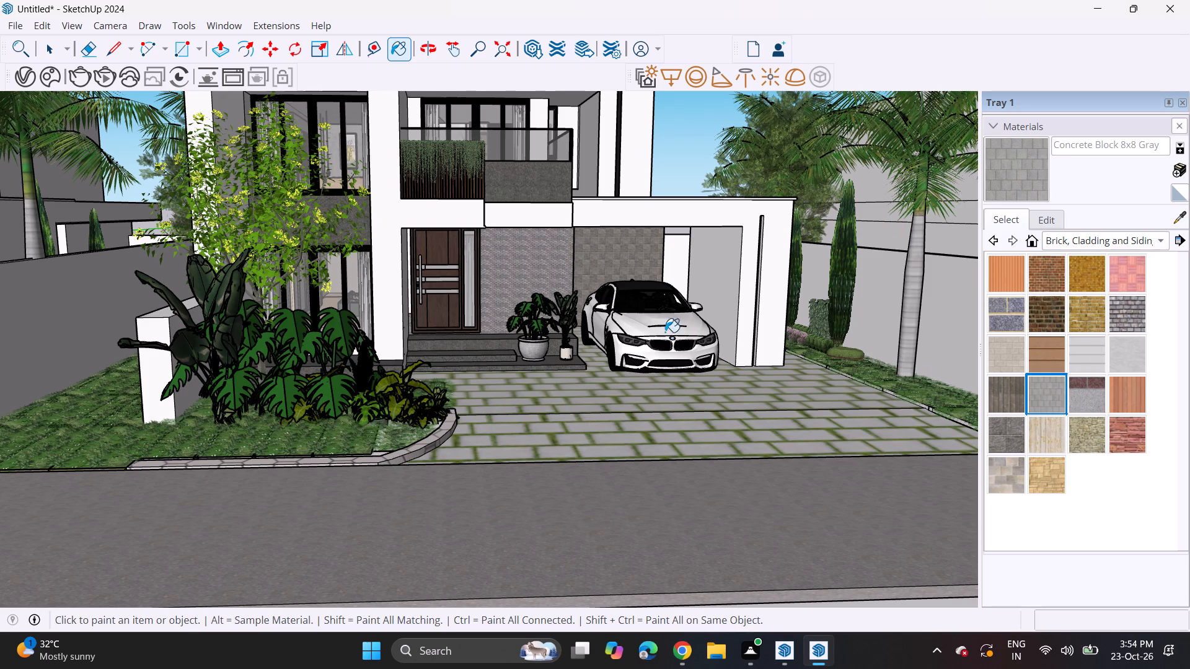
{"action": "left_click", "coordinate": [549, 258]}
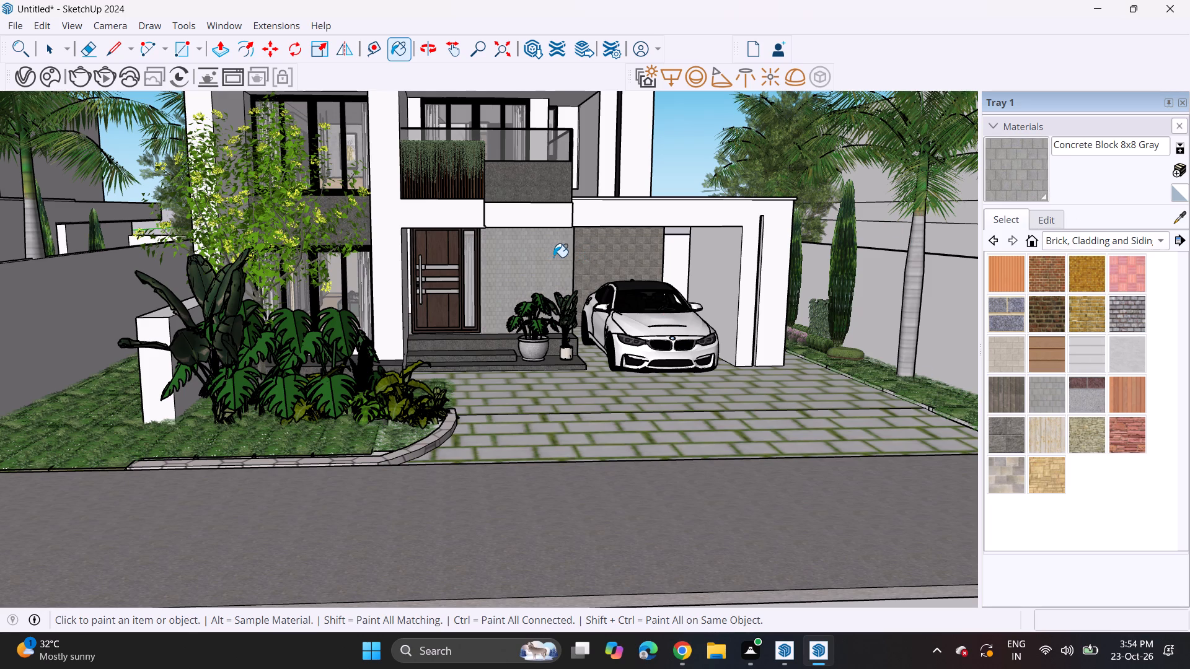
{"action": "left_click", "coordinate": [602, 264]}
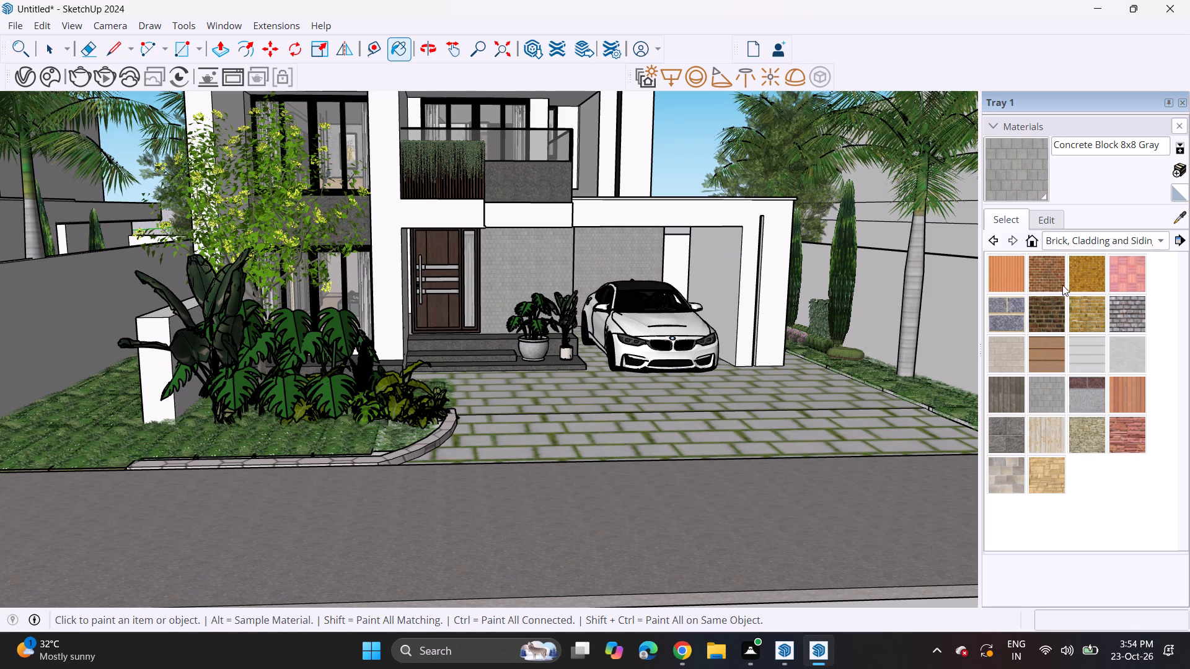
Repaint the wall beside the entrance door and the carport's back wall with Rough Square Concrete Block.
{"action": "scroll", "coordinate": [1073, 357], "scroll_direction": "up", "scroll_amount": 3}
{"action": "left_click", "coordinate": [1001, 441]}
{"action": "left_click", "coordinate": [539, 266]}
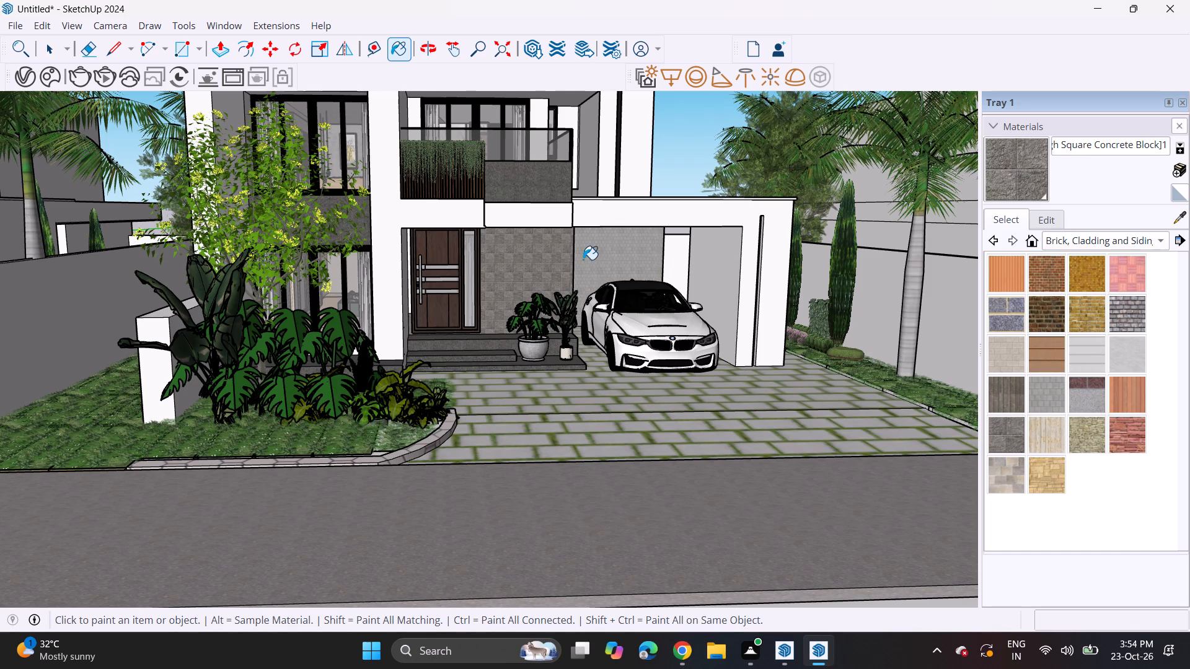
{"action": "left_click", "coordinate": [587, 259]}
Set the Rough Square Concrete Block texture width to 5'.
{"action": "left_click", "coordinate": [1047, 222]}
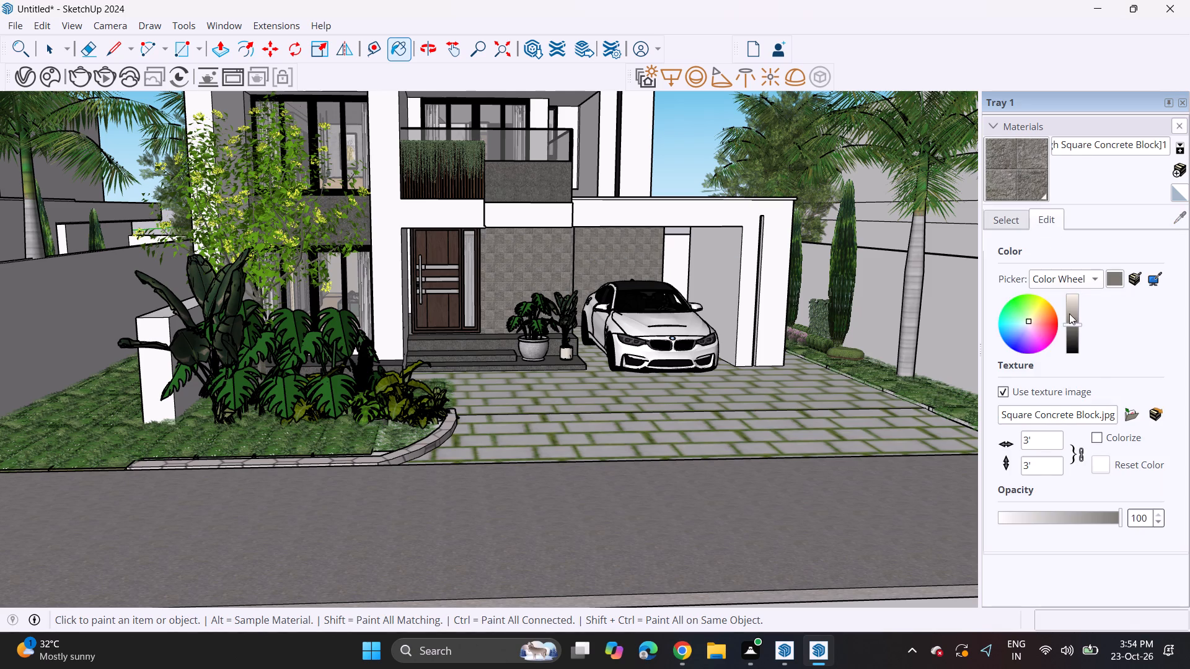
{"action": "left_click", "coordinate": [1050, 442]}
{"action": "key", "text": "BackSpace"}
{"action": "key", "text": "BackSpace"}
{"action": "key", "text": "BackSpace"}
{"action": "type", "text": "5'"}
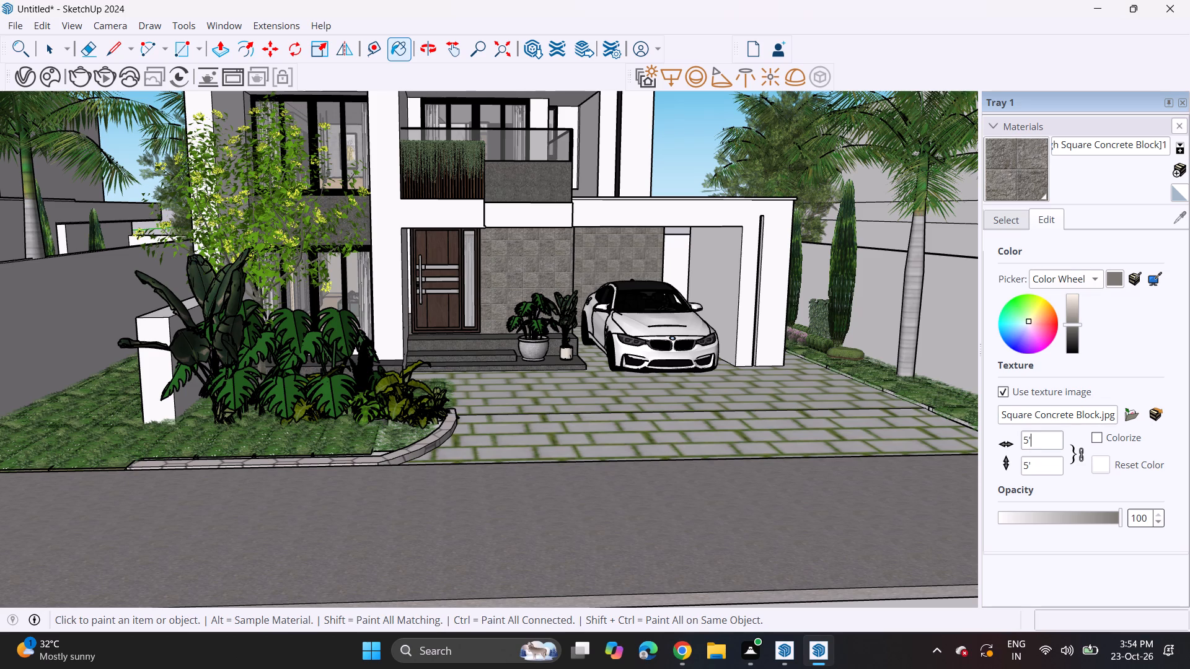
{"action": "key", "text": "space"}
Darken the colour of the Rough Square Concrete Block material on the entrance and carport walls.
{"action": "left_click", "coordinate": [1074, 333]}
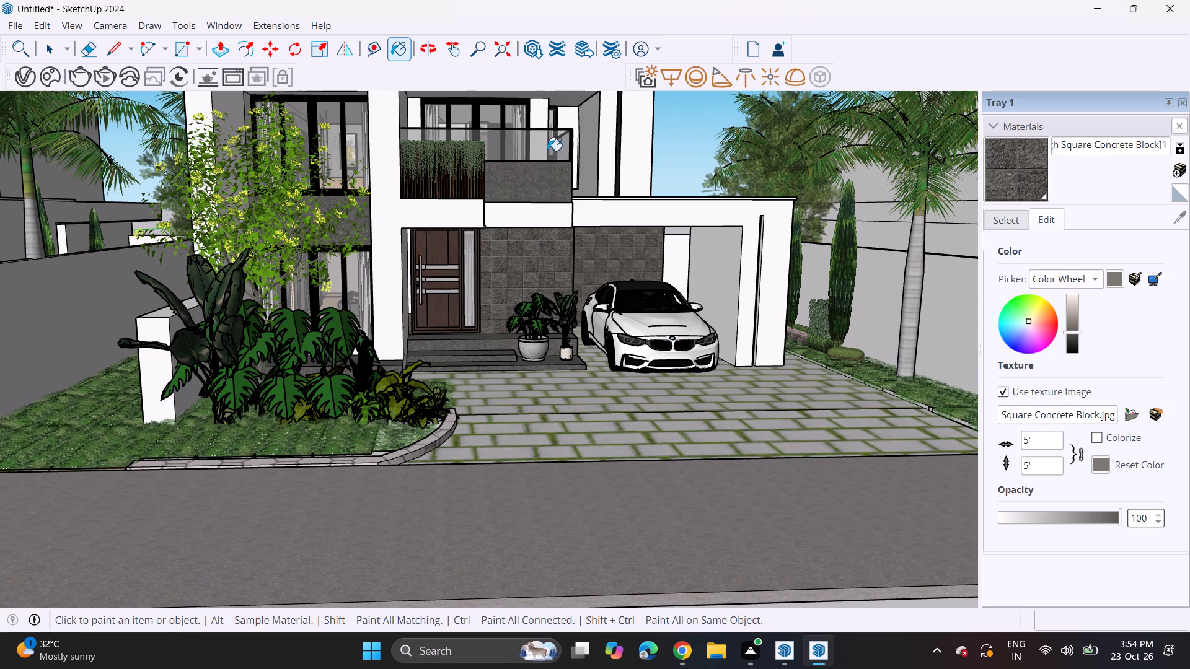
{"action": "middle_click_drag", "start_coordinate": [560, 163], "coordinate": [561, 307]}
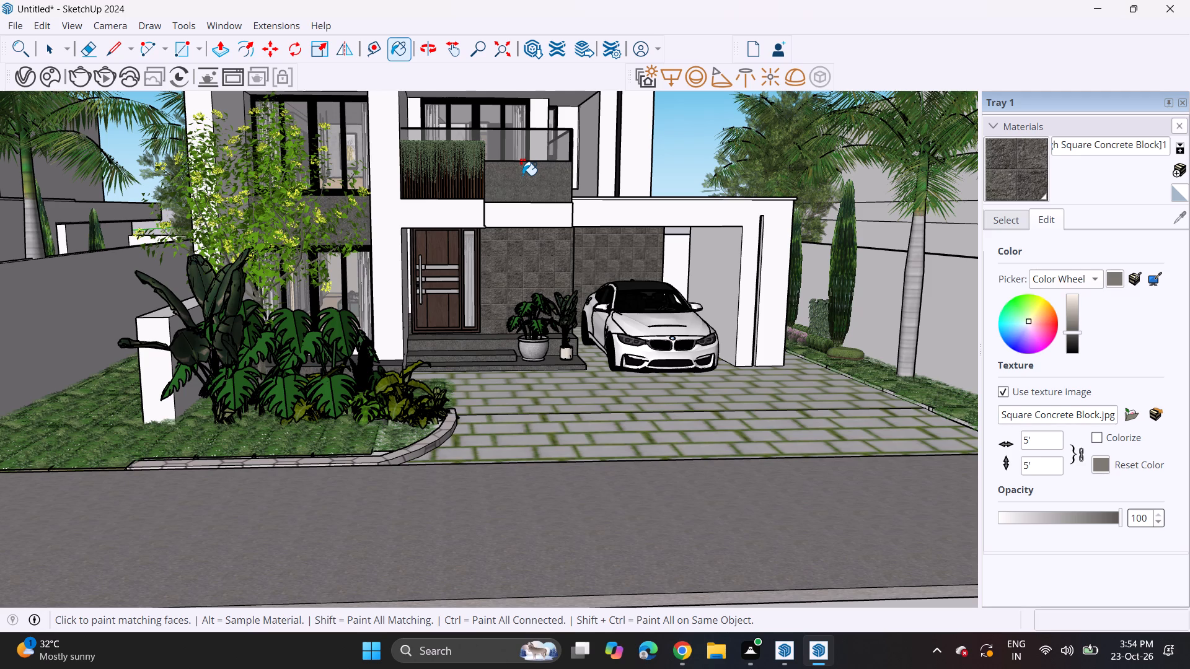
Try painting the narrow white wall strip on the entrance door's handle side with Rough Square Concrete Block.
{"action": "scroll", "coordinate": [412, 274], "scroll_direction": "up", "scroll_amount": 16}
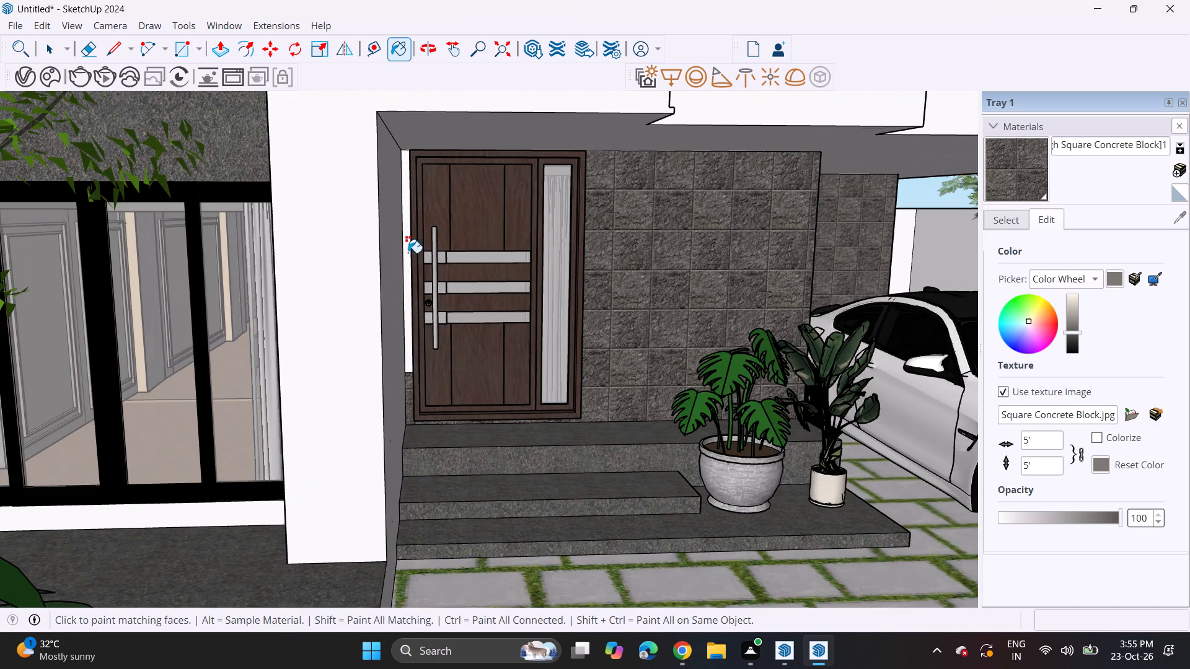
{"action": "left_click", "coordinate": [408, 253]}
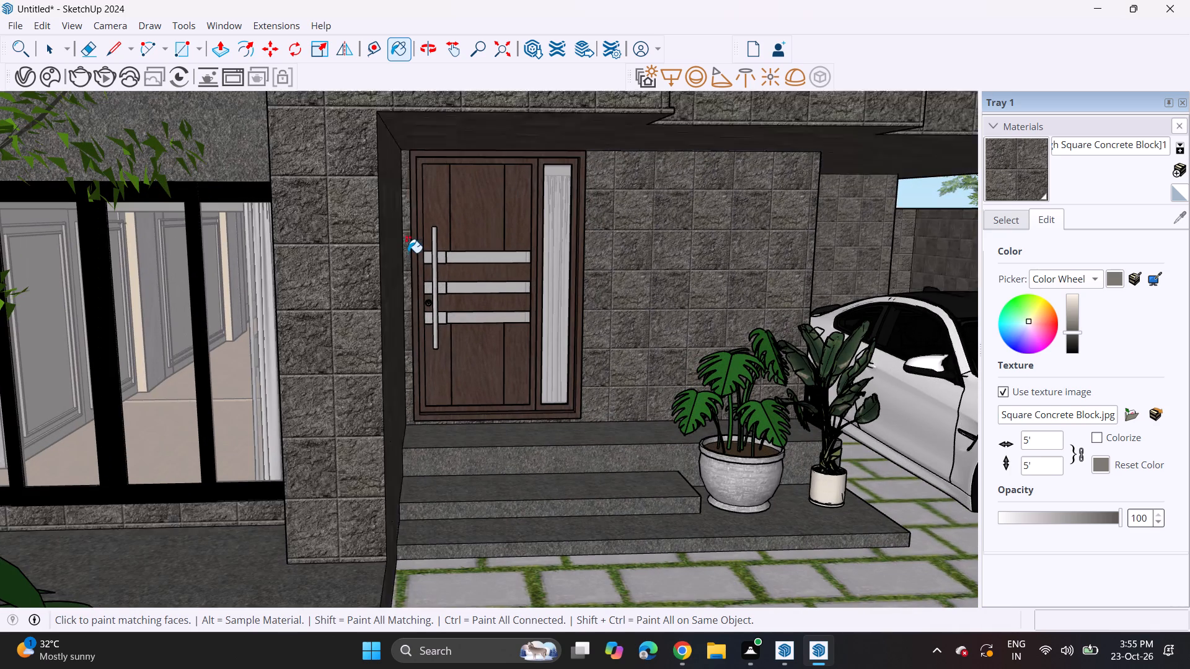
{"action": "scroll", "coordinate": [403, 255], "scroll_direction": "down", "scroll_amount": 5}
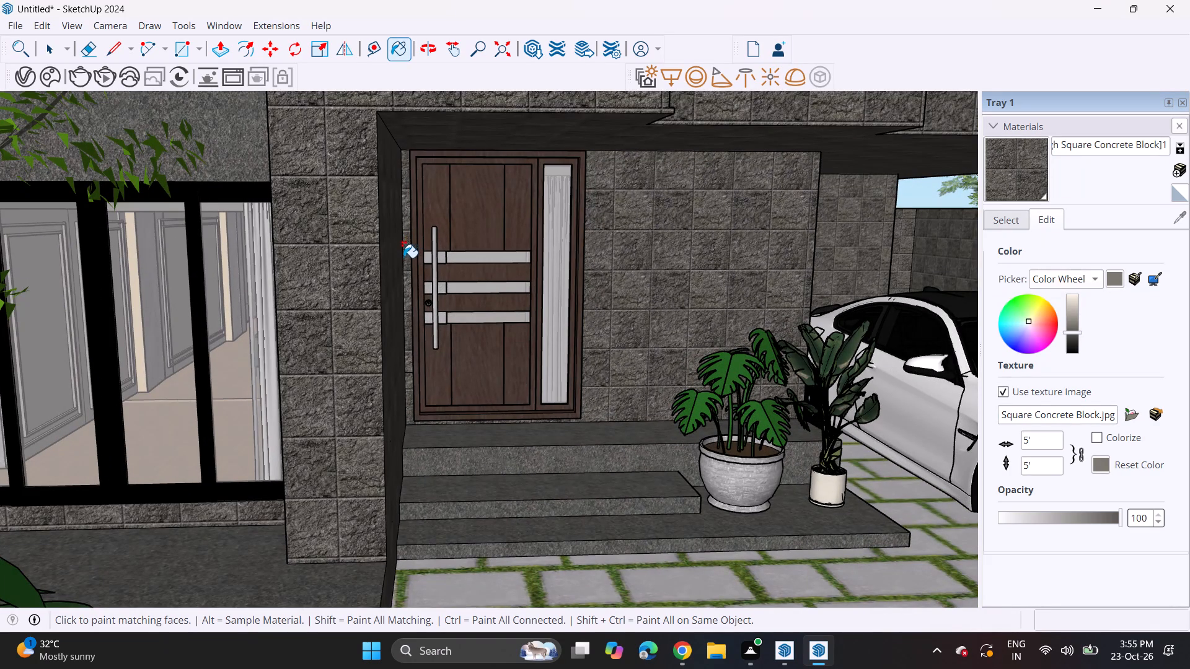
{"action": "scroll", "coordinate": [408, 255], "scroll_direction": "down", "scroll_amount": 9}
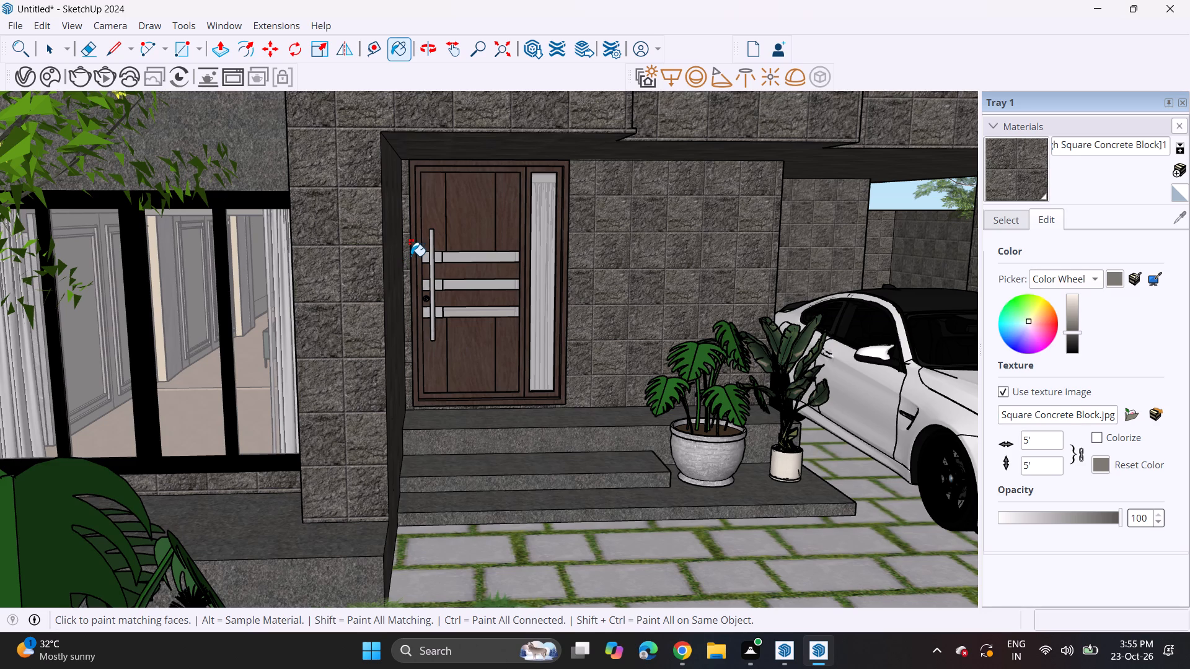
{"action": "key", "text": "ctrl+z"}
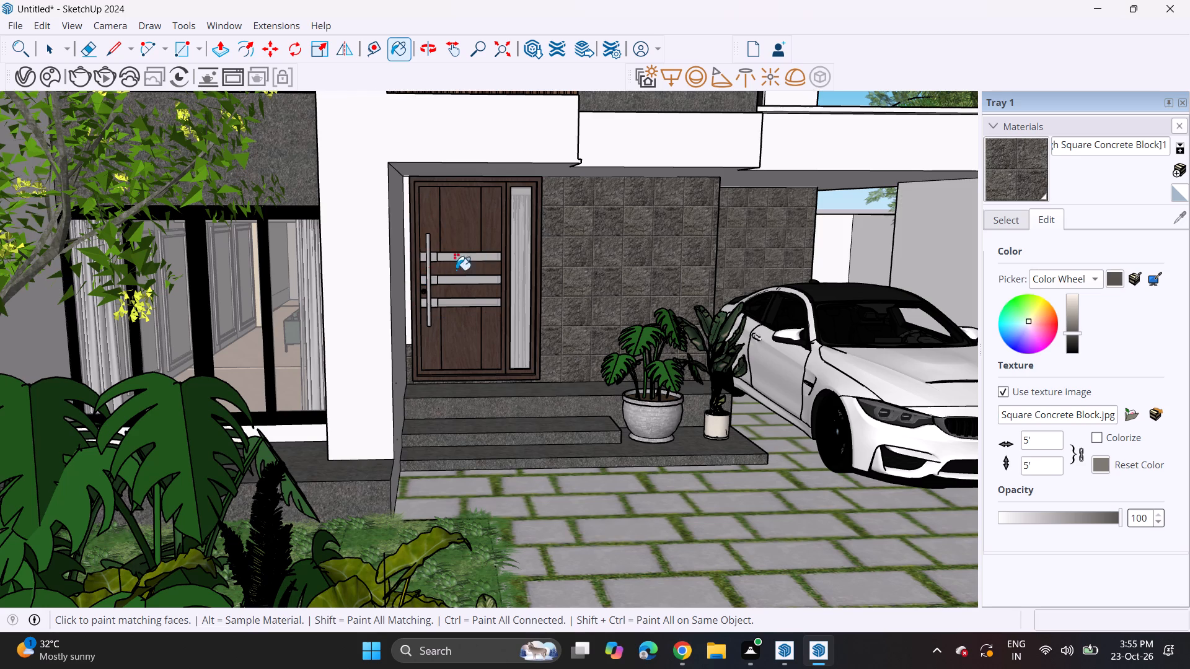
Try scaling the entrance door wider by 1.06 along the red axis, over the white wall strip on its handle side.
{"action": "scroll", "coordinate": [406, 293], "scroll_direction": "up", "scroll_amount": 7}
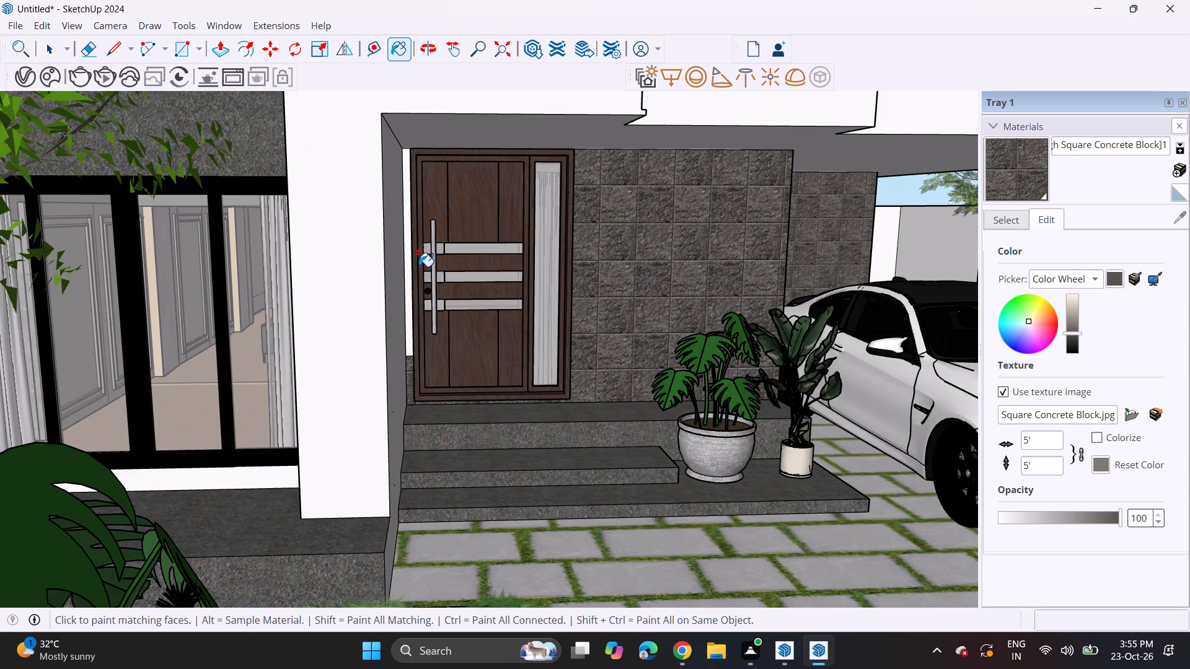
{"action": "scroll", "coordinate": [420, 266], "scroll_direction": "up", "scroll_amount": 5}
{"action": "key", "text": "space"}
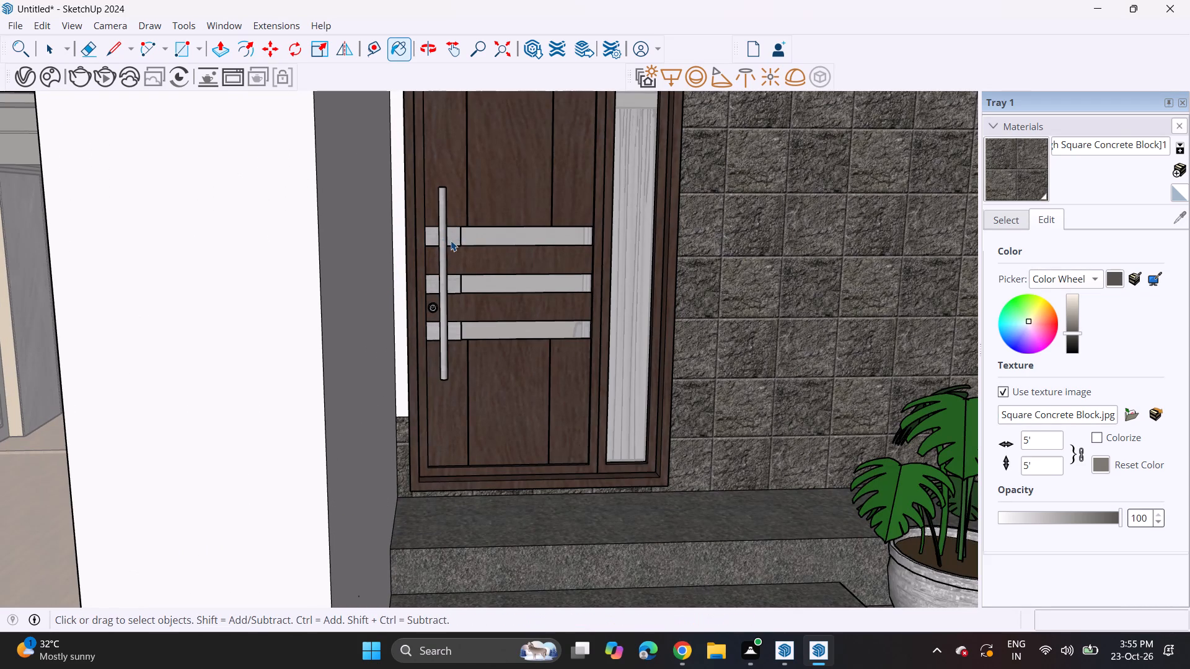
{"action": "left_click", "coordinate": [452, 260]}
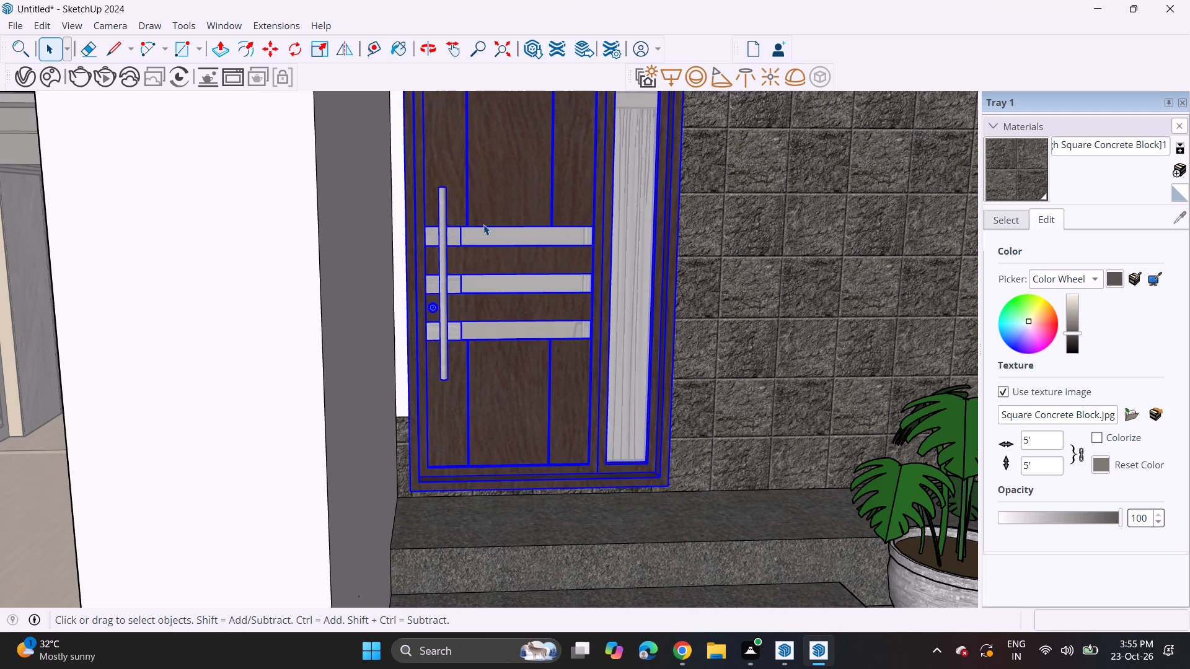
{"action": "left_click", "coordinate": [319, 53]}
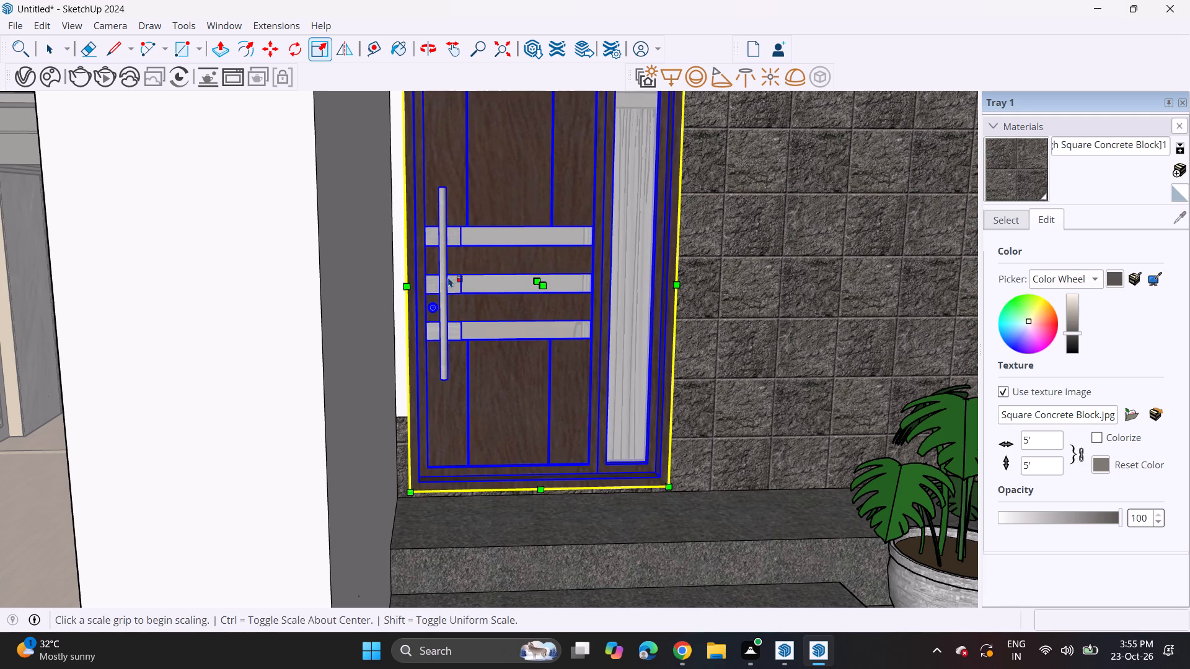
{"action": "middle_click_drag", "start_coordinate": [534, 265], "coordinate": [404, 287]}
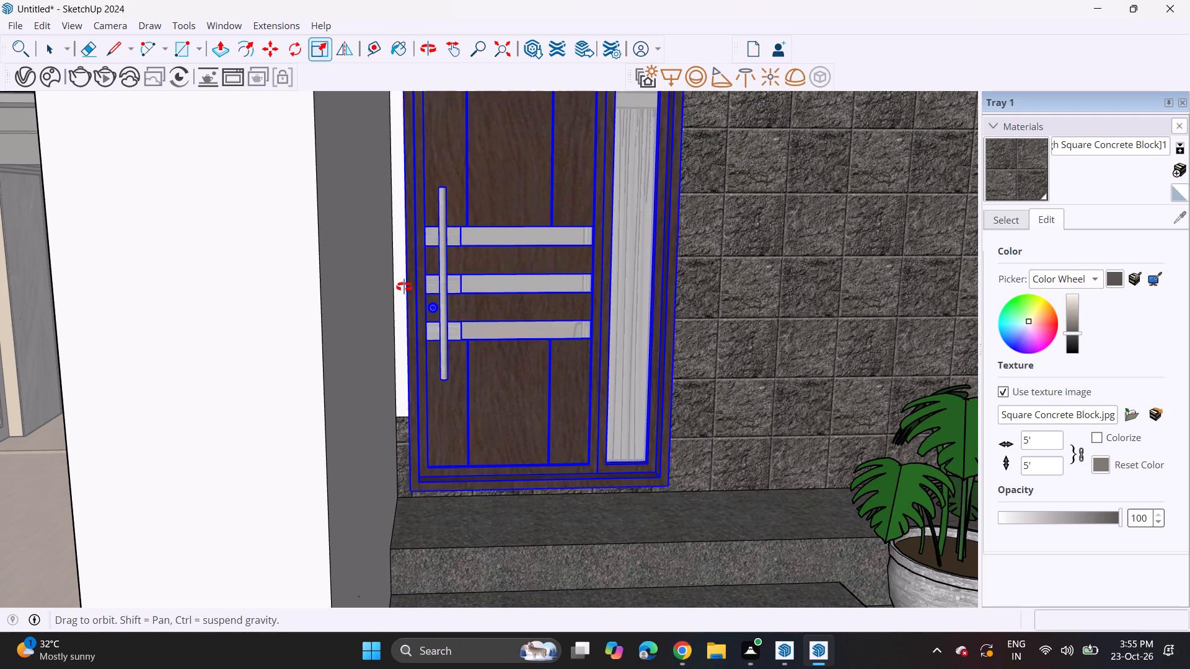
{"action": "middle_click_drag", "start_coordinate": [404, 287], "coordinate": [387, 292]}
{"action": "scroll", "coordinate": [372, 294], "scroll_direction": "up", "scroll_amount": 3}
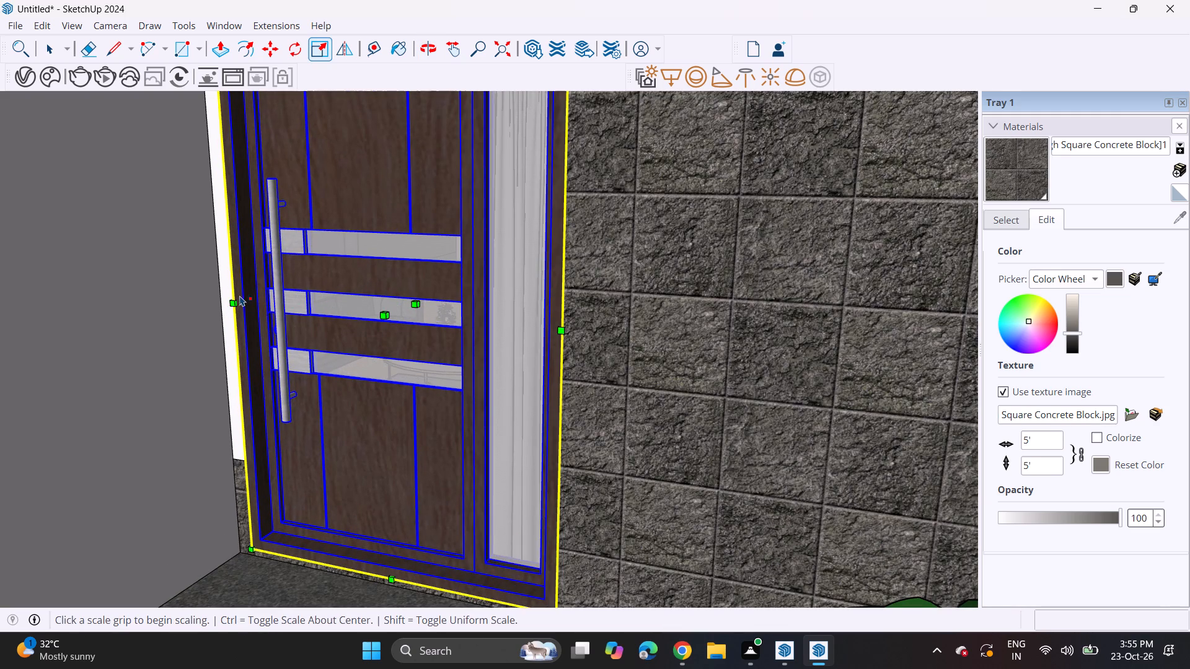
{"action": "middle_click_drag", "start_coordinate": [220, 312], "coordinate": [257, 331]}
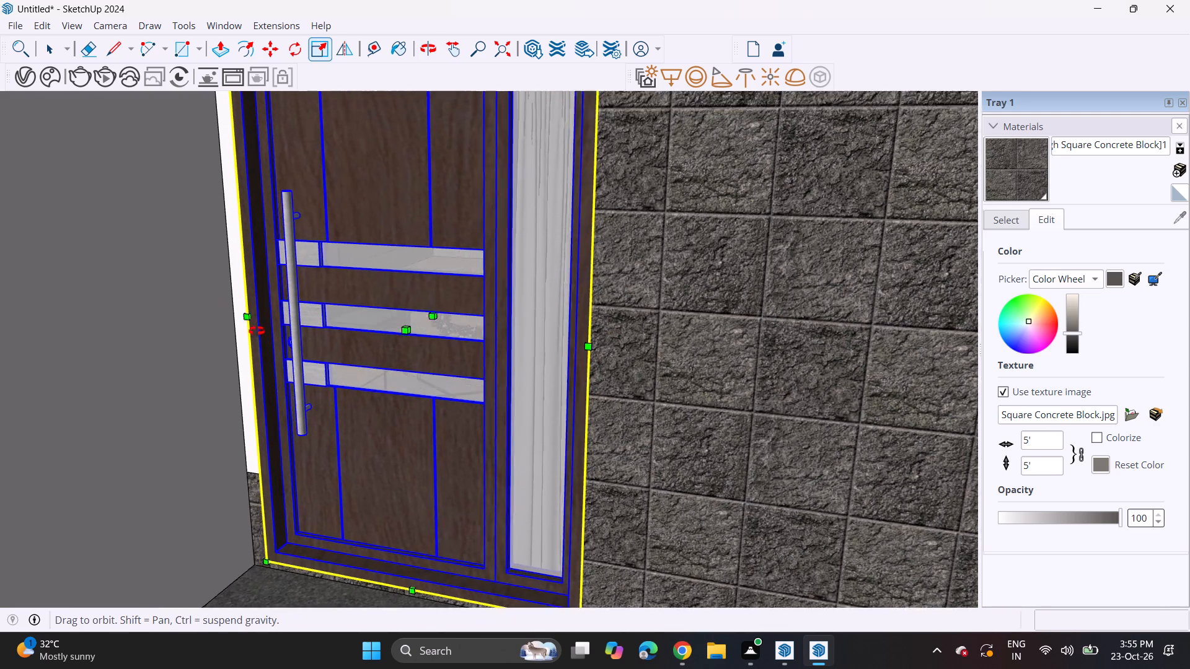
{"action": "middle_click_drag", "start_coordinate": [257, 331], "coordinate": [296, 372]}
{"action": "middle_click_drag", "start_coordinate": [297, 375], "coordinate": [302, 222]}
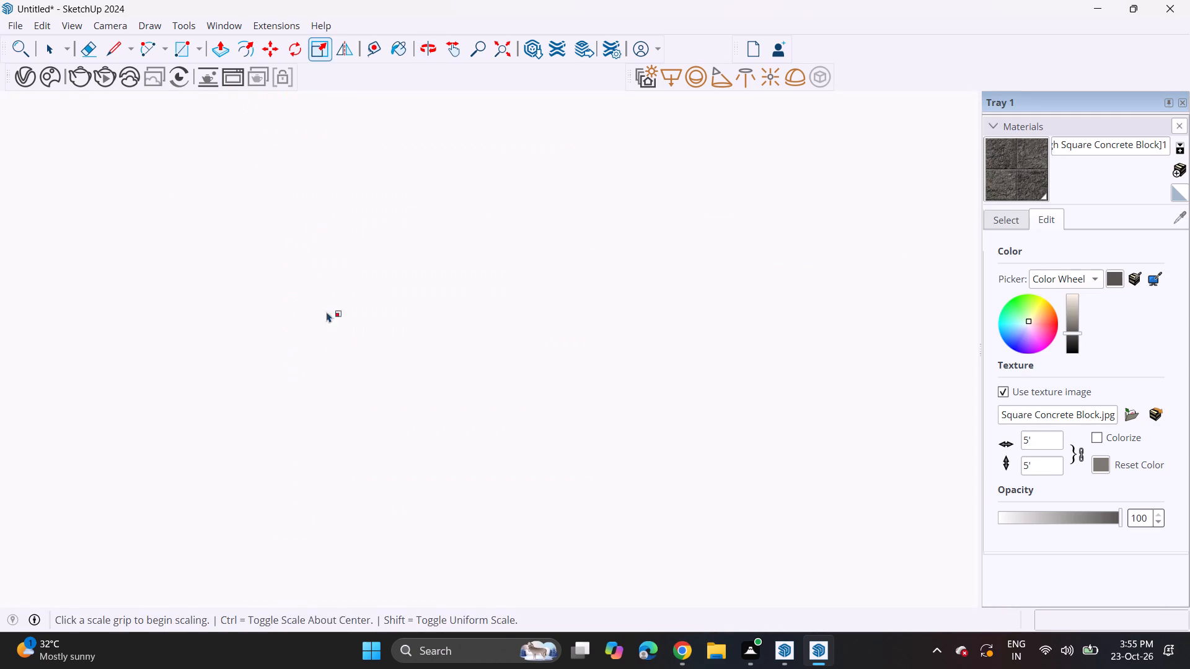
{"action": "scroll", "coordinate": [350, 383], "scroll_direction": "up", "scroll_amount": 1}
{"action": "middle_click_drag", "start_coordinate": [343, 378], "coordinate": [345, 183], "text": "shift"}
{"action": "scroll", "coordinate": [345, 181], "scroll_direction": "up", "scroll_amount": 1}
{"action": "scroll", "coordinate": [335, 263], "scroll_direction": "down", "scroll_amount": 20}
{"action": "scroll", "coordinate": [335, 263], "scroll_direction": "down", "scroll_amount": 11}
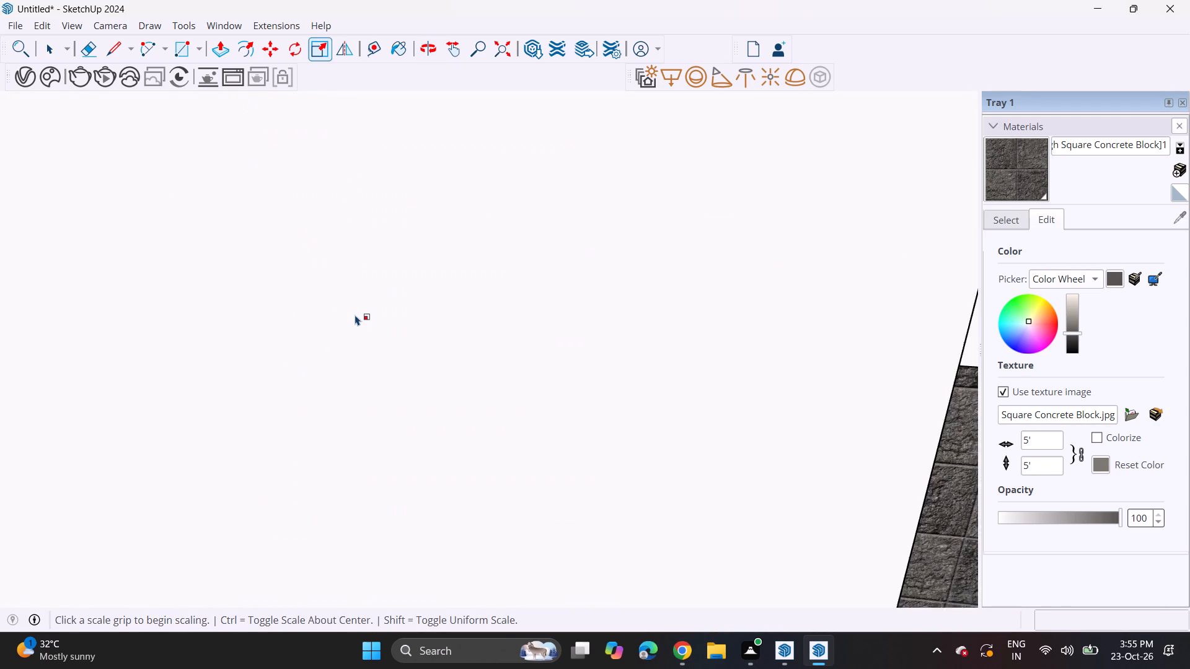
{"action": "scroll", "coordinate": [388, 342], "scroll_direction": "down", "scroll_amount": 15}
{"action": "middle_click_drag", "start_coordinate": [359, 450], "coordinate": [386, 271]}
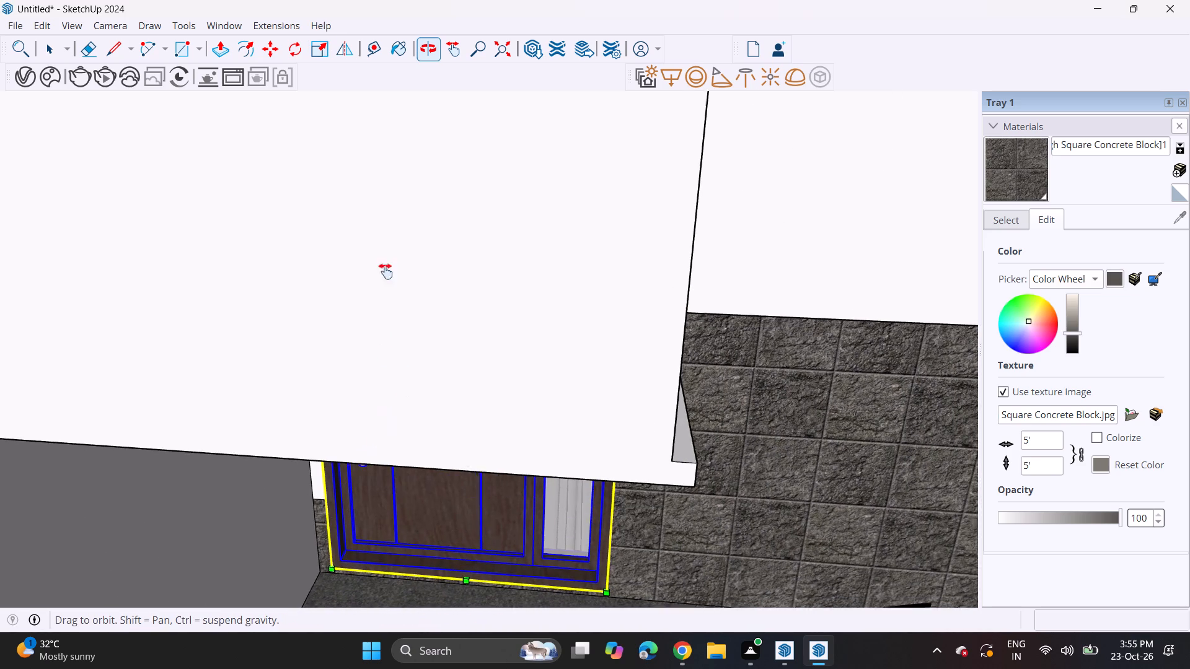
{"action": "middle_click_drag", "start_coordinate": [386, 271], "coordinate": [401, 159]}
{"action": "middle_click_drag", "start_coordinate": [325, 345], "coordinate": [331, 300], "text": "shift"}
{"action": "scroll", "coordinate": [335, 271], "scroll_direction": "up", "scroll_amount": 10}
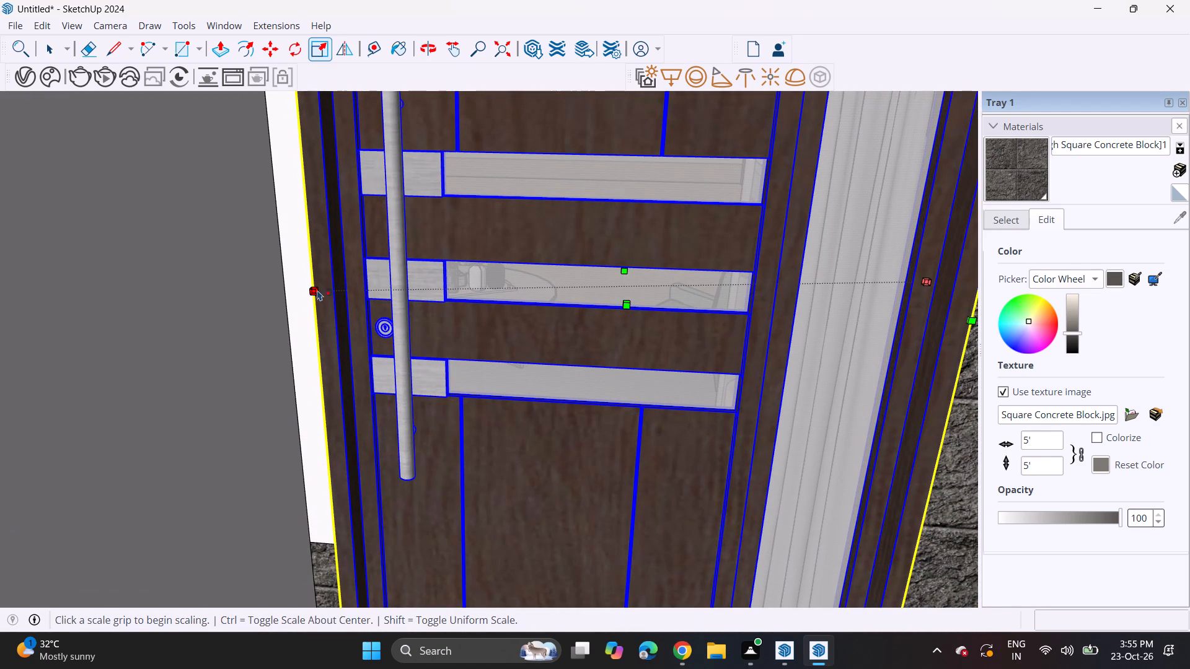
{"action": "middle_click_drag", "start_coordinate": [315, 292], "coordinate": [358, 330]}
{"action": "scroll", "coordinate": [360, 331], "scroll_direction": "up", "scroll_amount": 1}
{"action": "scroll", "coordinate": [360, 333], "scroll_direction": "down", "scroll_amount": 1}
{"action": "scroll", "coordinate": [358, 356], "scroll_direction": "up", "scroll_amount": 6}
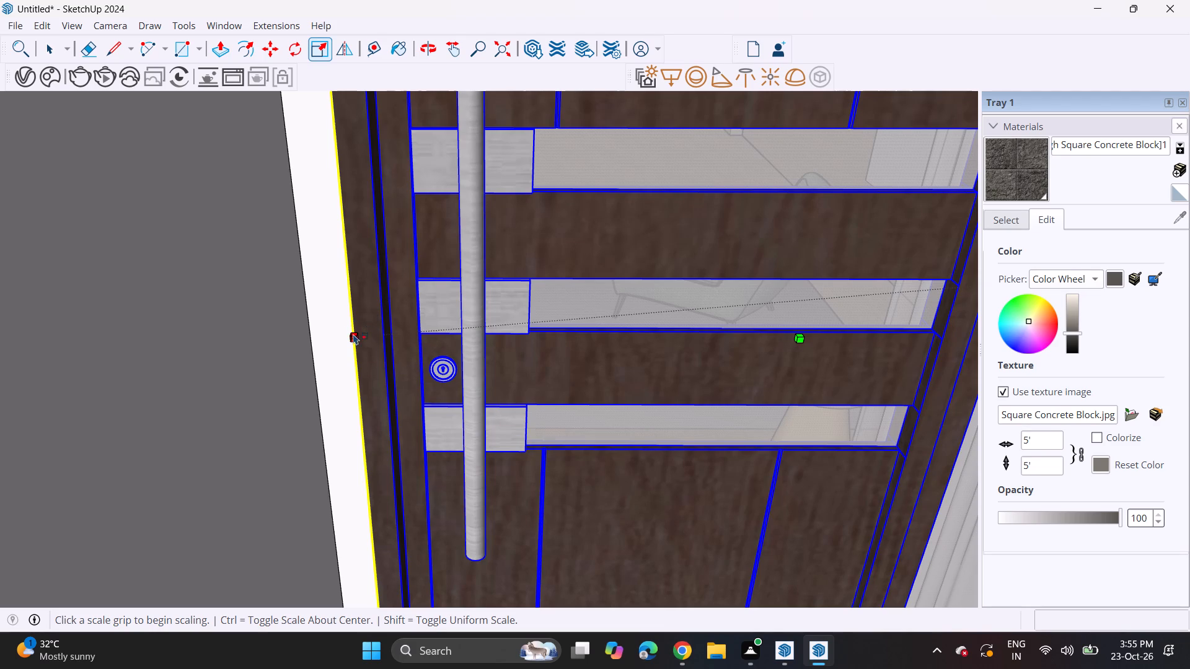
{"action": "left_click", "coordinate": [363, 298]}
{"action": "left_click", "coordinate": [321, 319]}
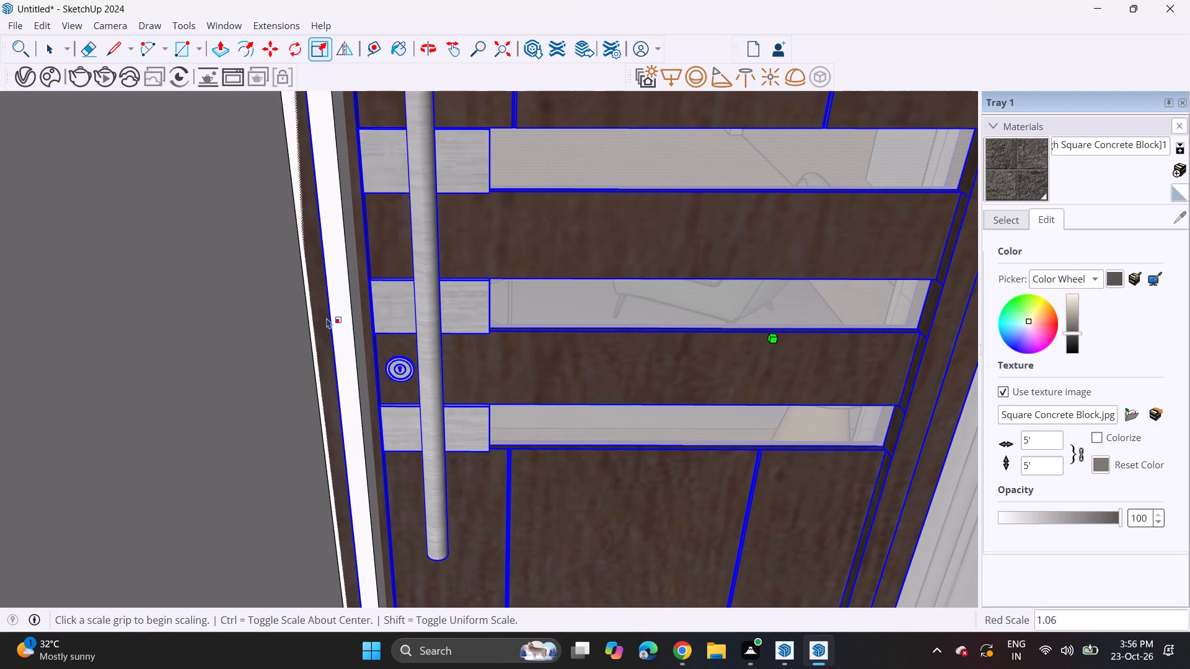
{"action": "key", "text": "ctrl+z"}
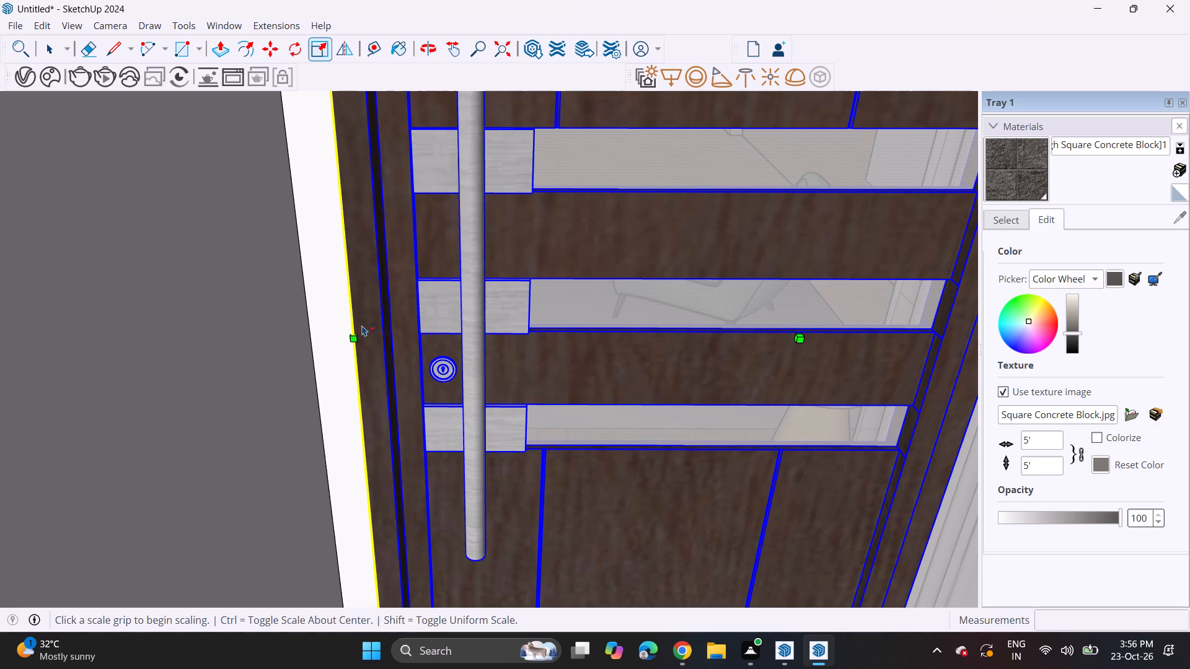
Scale the entrance door narrower from its handle side, pulling its frame away from the white wall strip.
{"action": "left_click", "coordinate": [362, 302]}
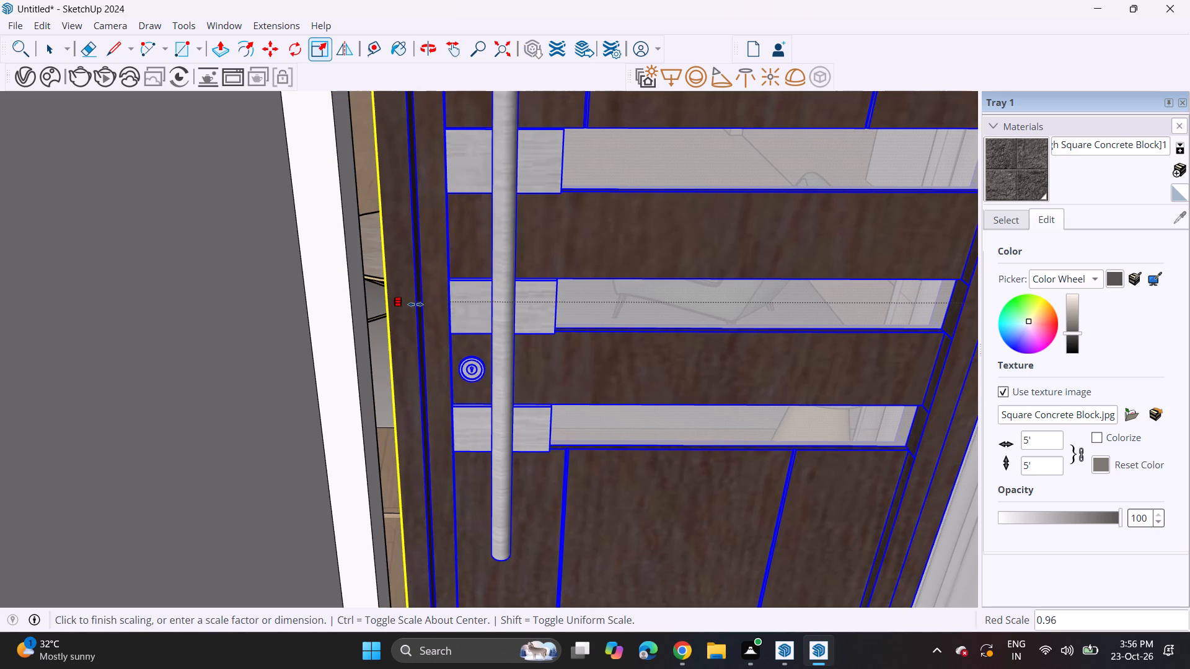
{"action": "left_click", "coordinate": [422, 305]}
Push the exposed side face of the narrow white wall strip back about 5 7/8", flush with the adjoining side wall.
{"action": "left_click", "coordinate": [219, 53]}
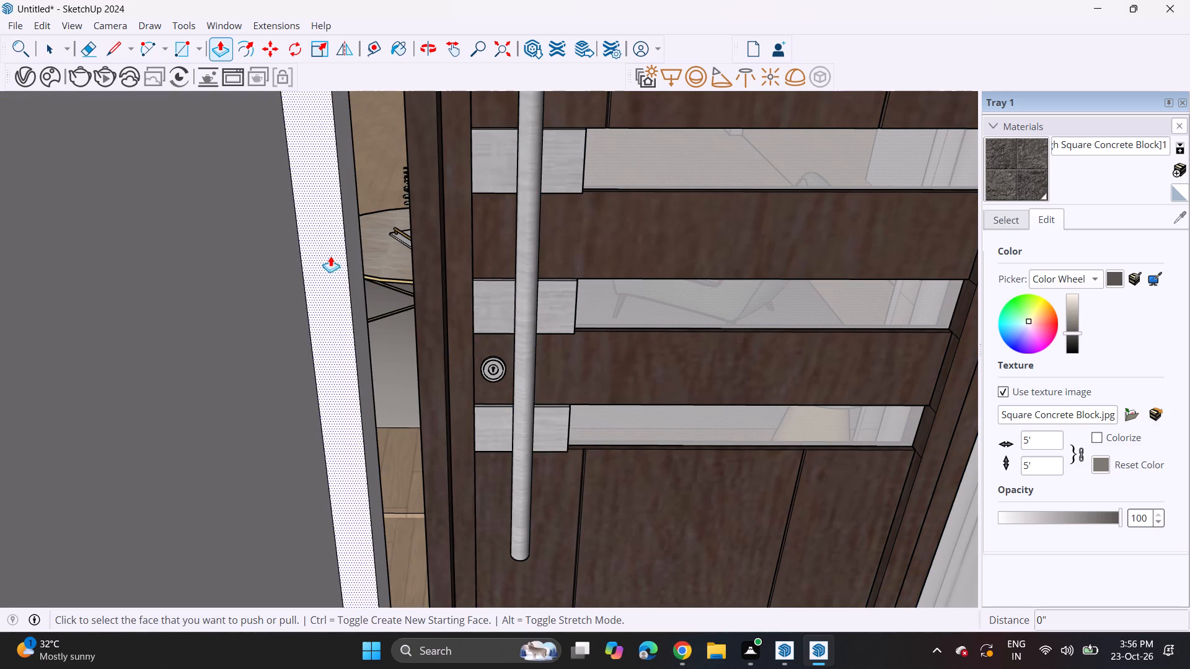
{"action": "left_click", "coordinate": [359, 286]}
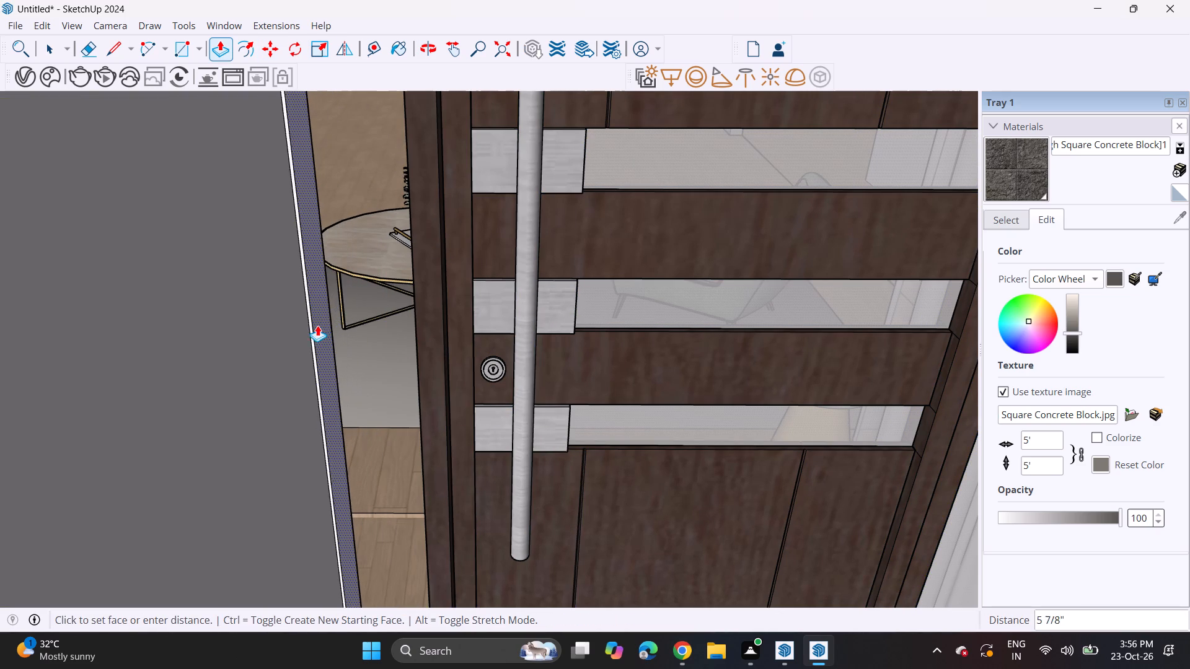
{"action": "left_click", "coordinate": [316, 326]}
Scale the entrance door wider by about 1.13 along the red axis so its handle-side frame meets the side wall.
{"action": "key", "text": "space"}
{"action": "left_click", "coordinate": [482, 352]}
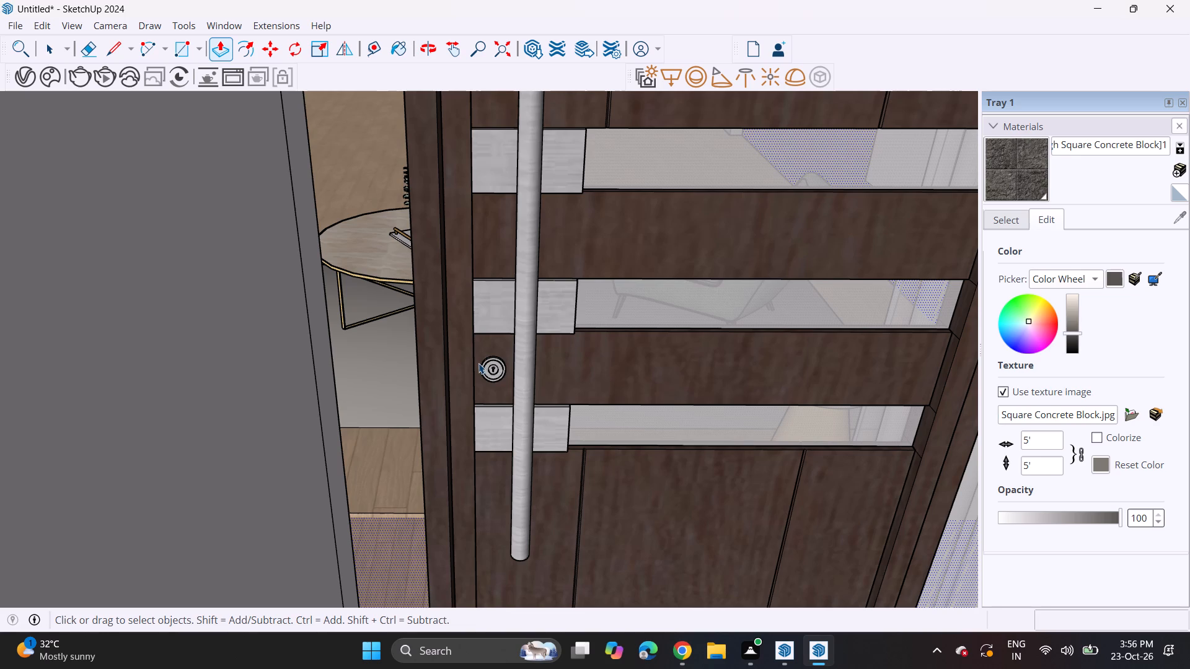
{"action": "left_click", "coordinate": [457, 354]}
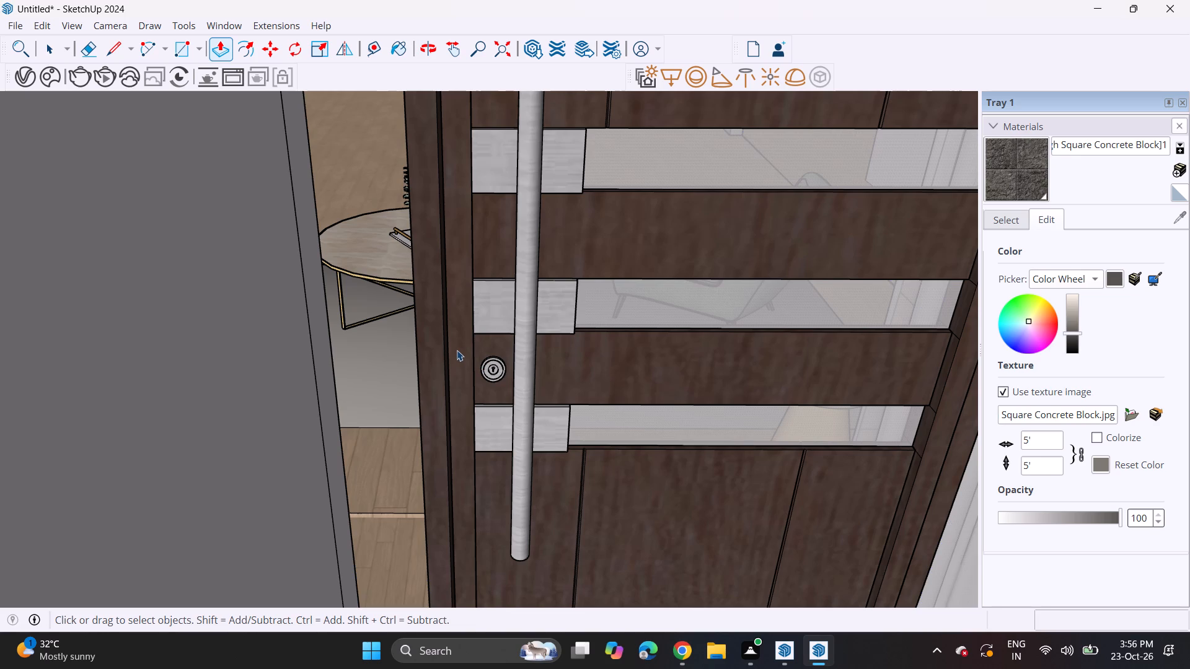
{"action": "left_click", "coordinate": [323, 53]}
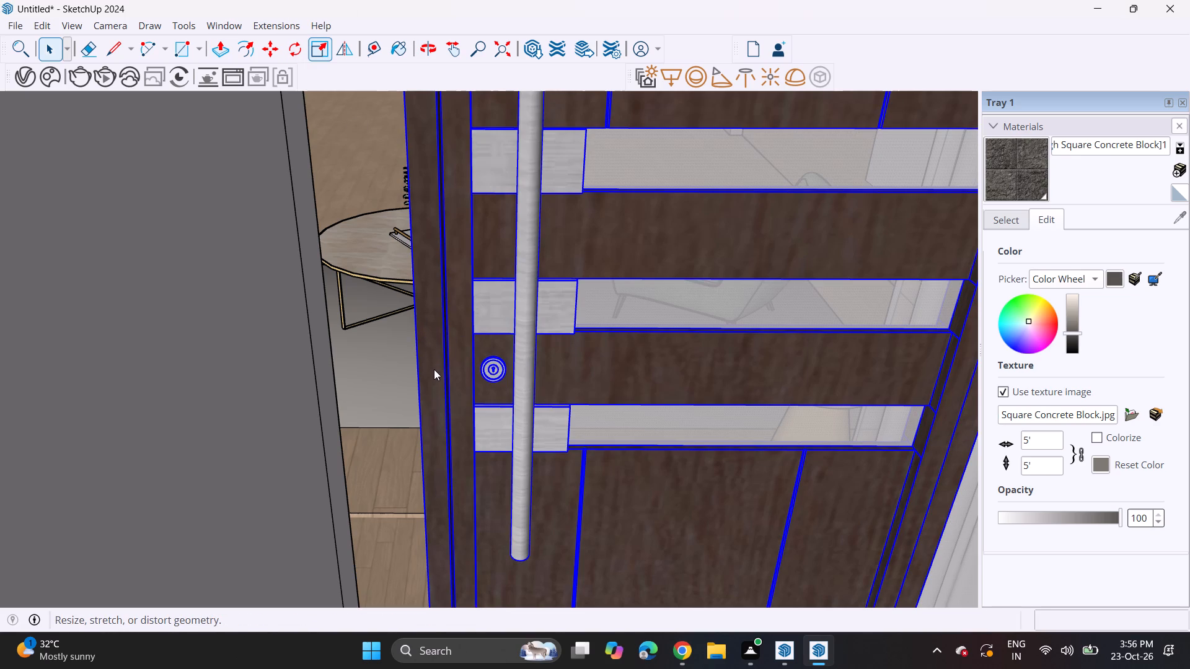
{"action": "left_click", "coordinate": [423, 298]}
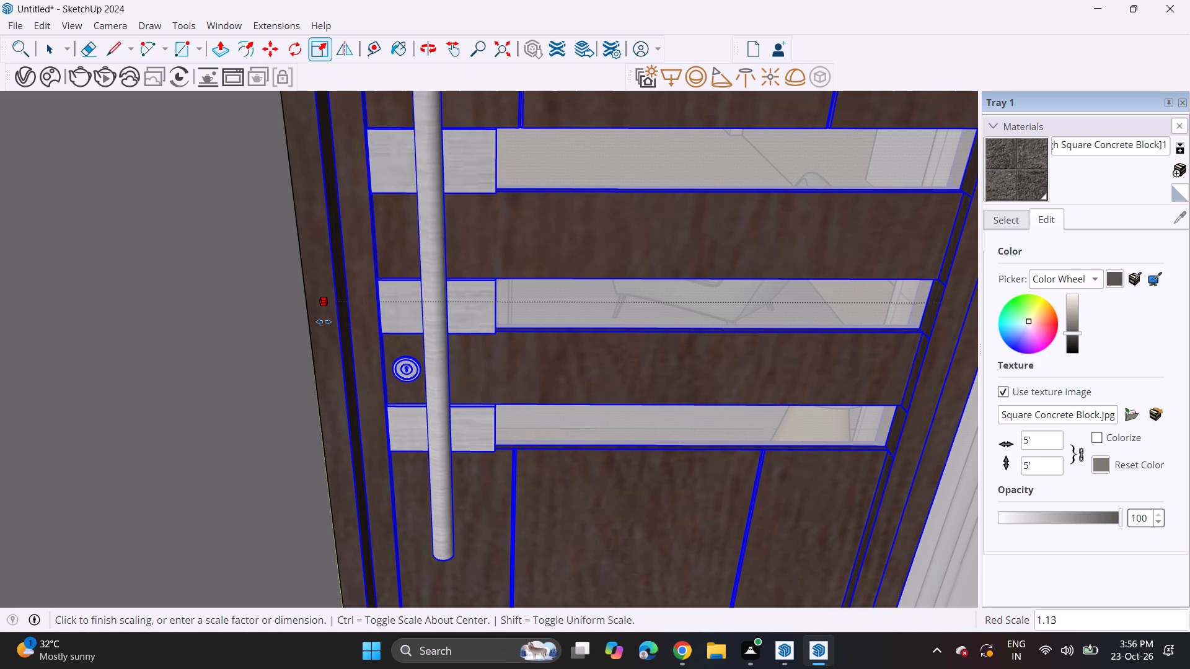
{"action": "left_click", "coordinate": [323, 321]}
{"action": "middle_click_drag", "start_coordinate": [353, 301], "coordinate": [320, 228]}
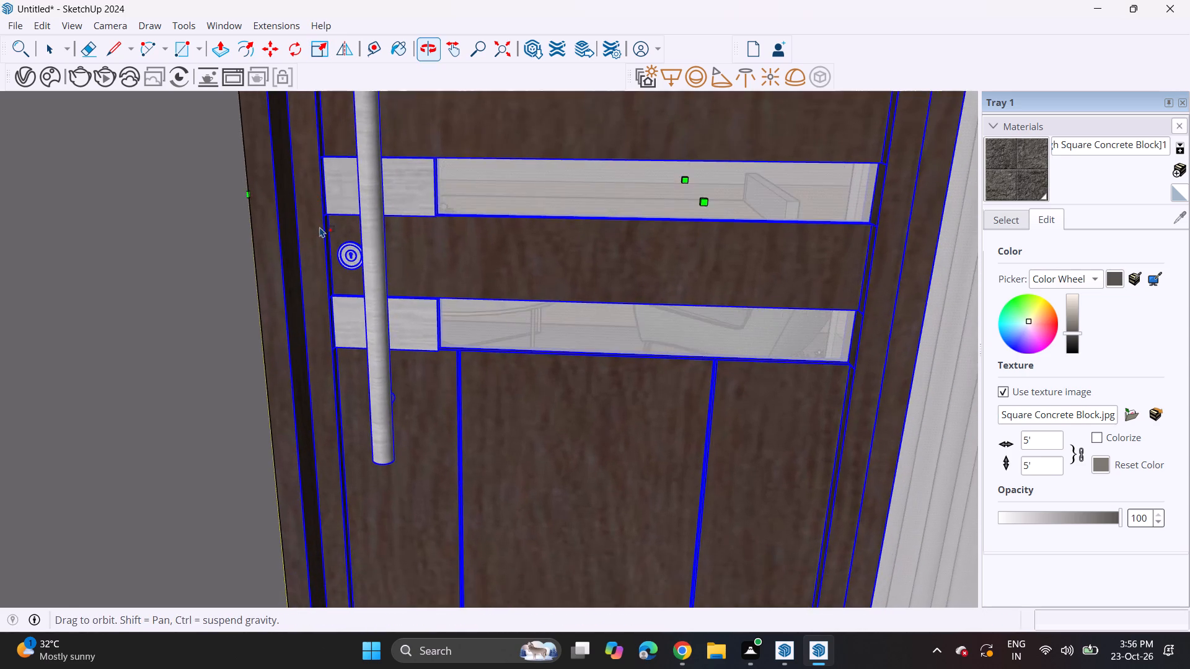
{"action": "scroll", "coordinate": [318, 228], "scroll_direction": "down", "scroll_amount": 20}
{"action": "scroll", "coordinate": [318, 228], "scroll_direction": "down", "scroll_amount": 14}
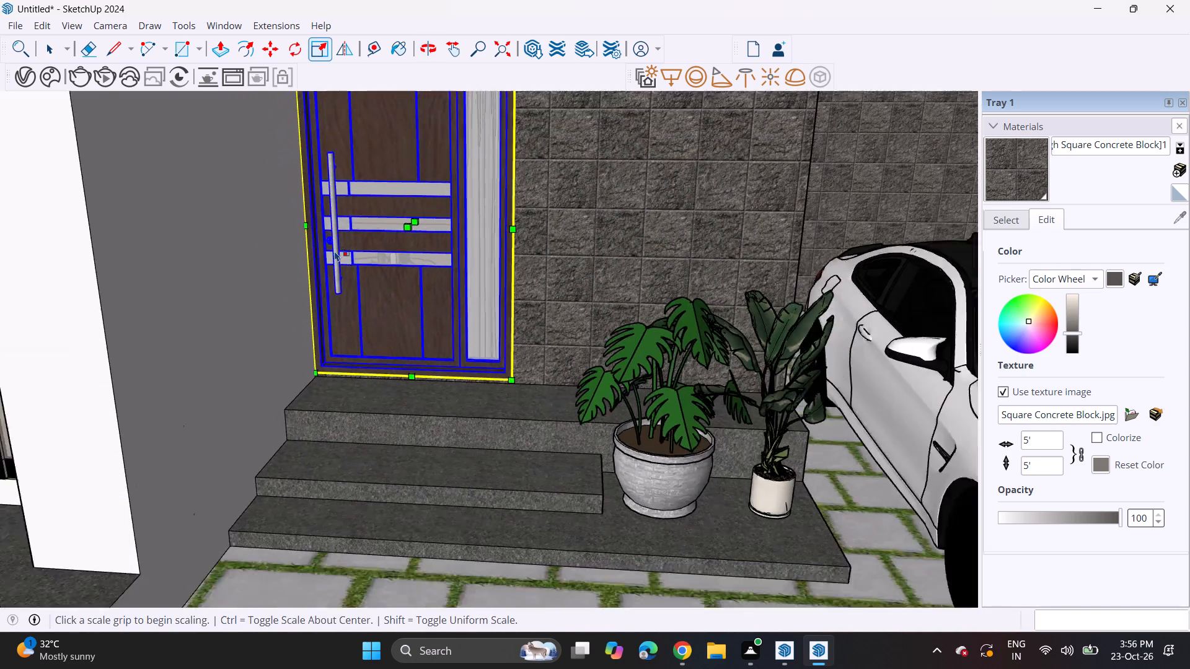
{"action": "scroll", "coordinate": [335, 251], "scroll_direction": "down", "scroll_amount": 2}
{"action": "scroll", "coordinate": [335, 251], "scroll_direction": "up", "scroll_amount": 1}
{"action": "scroll", "coordinate": [335, 251], "scroll_direction": "down", "scroll_amount": 8}
{"action": "scroll", "coordinate": [340, 258], "scroll_direction": "up", "scroll_amount": 1}
{"action": "scroll", "coordinate": [341, 259], "scroll_direction": "down", "scroll_amount": 5}
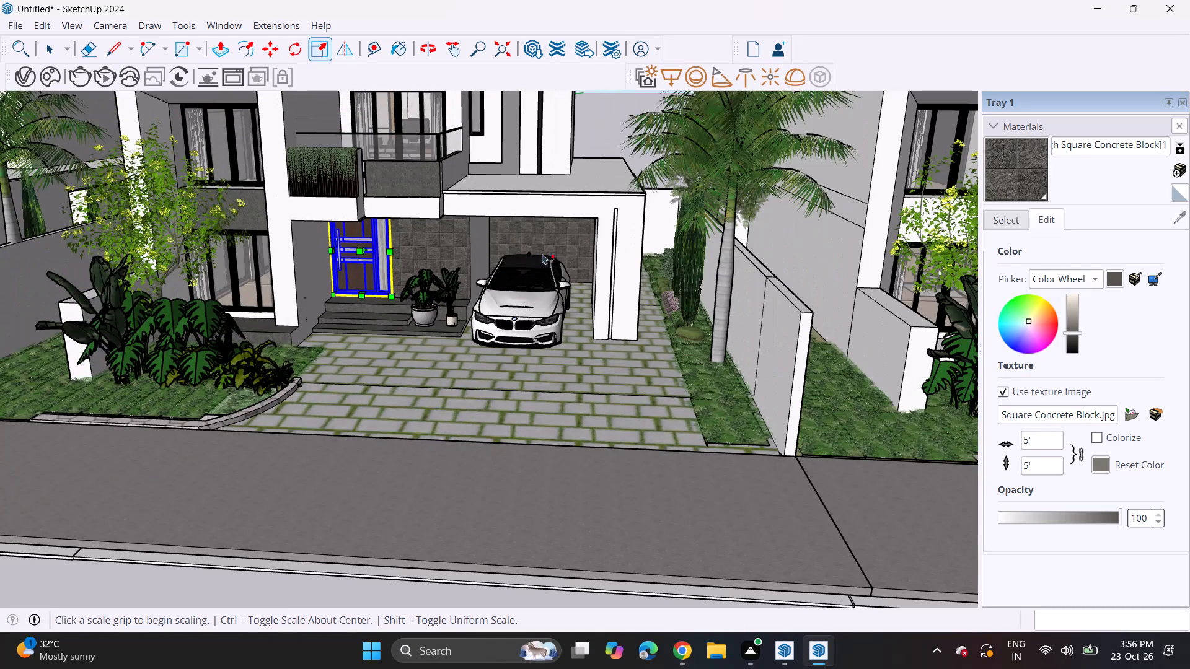
{"action": "key", "text": "space"}
{"action": "left_click", "coordinate": [597, 121]}
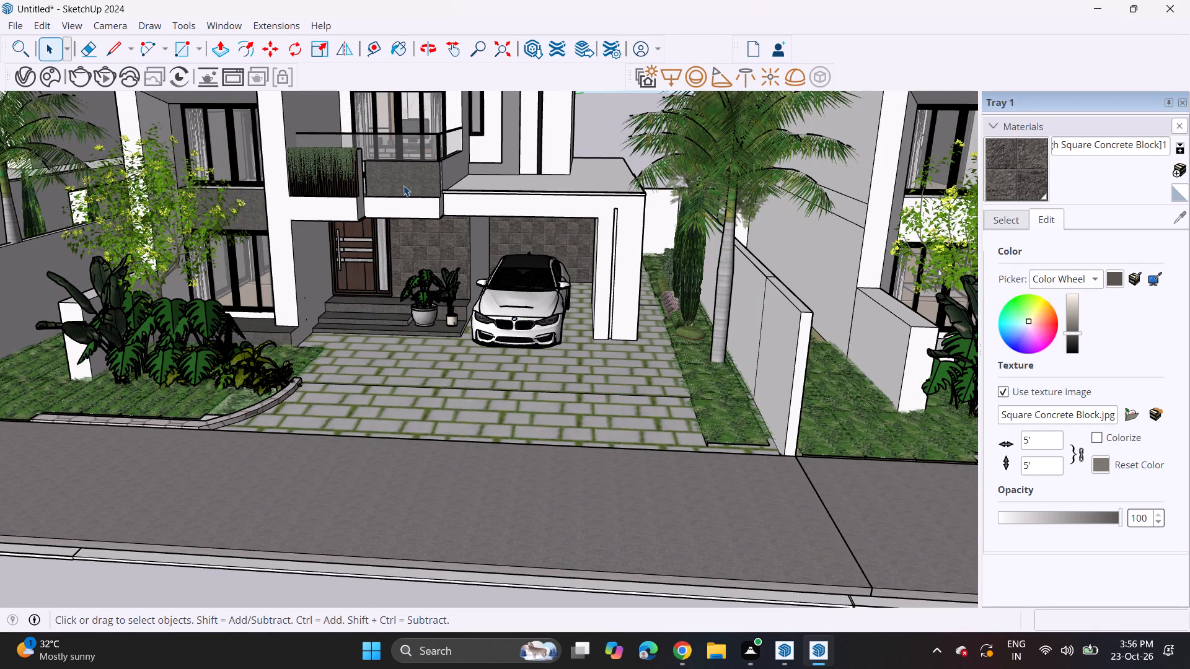
Paint the narrow vertical groove in the carport's front pillar with Color M08.
{"action": "middle_click_drag", "start_coordinate": [403, 185], "coordinate": [485, 258], "text": "shift"}
{"action": "left_click", "coordinate": [1008, 217]}
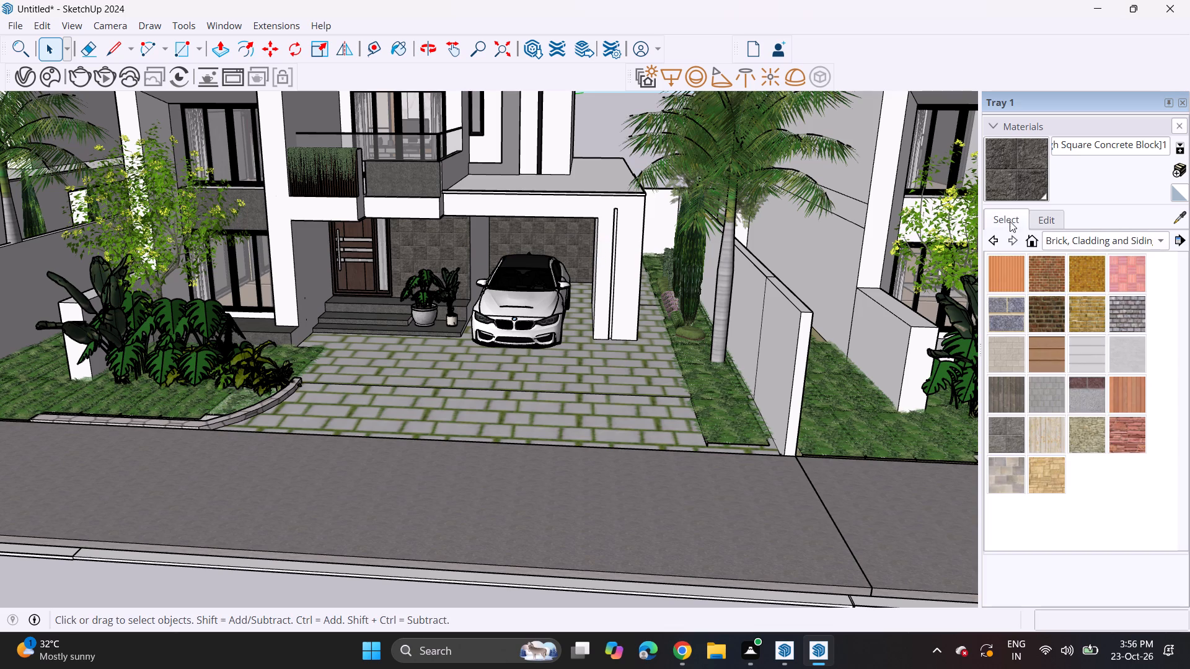
{"action": "left_click", "coordinate": [1093, 242]}
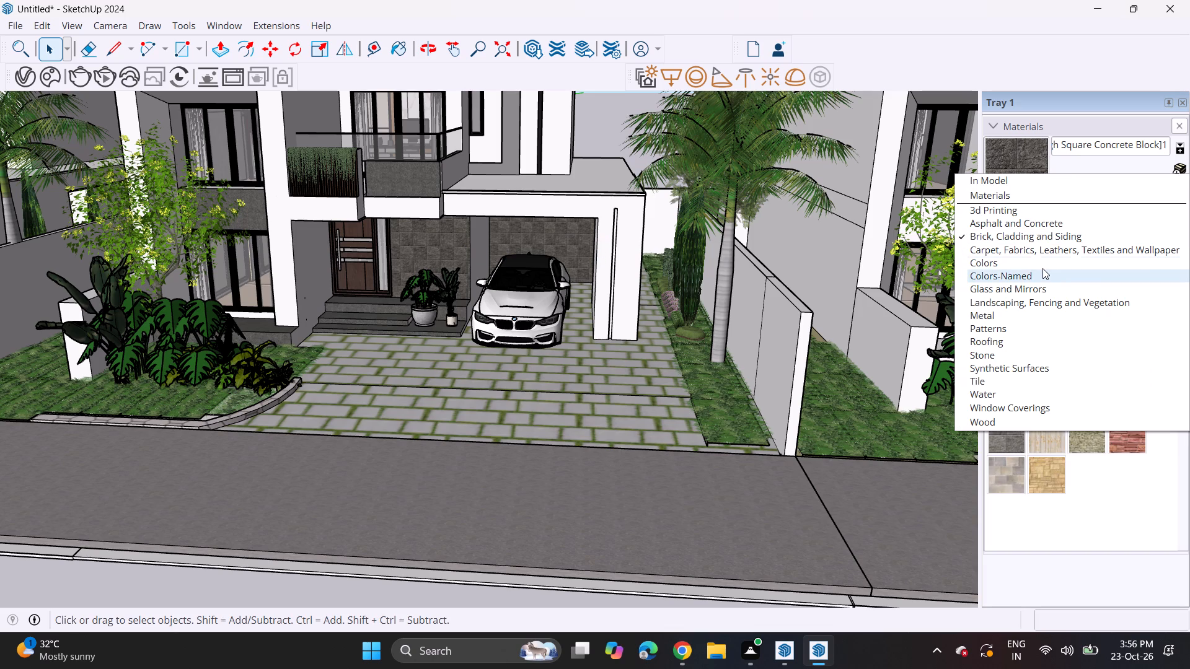
{"action": "left_click", "coordinate": [1042, 268]}
{"action": "scroll", "coordinate": [1056, 352], "scroll_direction": "down", "scroll_amount": 8}
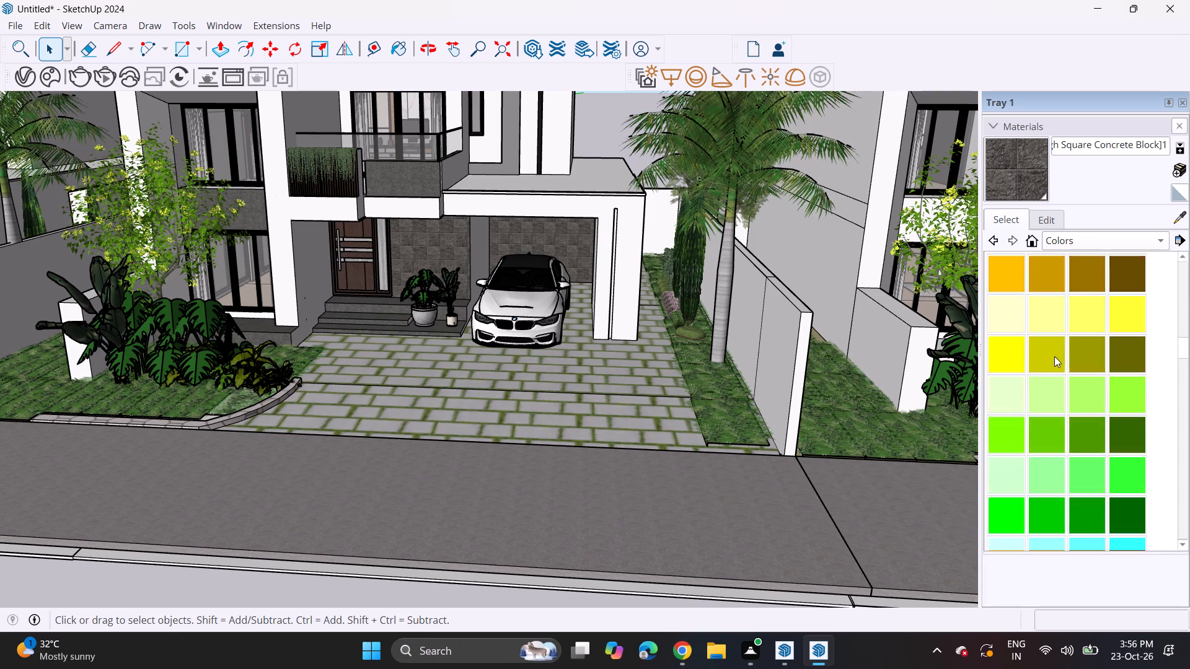
{"action": "scroll", "coordinate": [1054, 356], "scroll_direction": "down", "scroll_amount": 16}
{"action": "left_click", "coordinate": [1012, 385]}
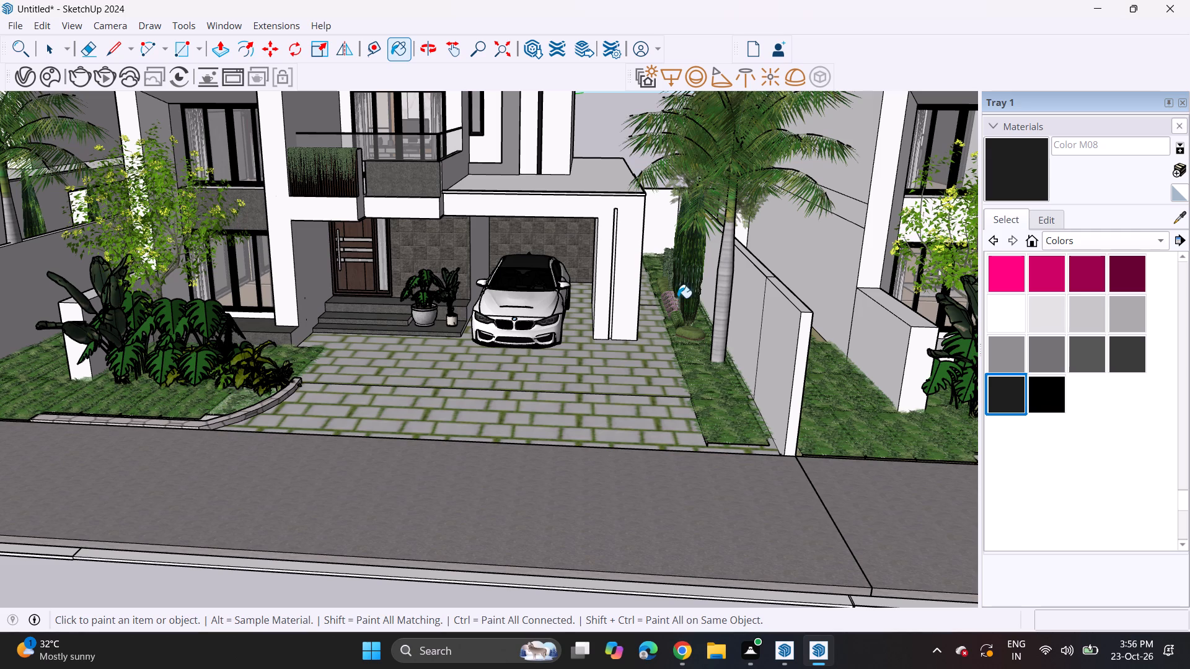
{"action": "scroll", "coordinate": [605, 195], "scroll_direction": "up", "scroll_amount": 19}
{"action": "scroll", "coordinate": [616, 225], "scroll_direction": "up", "scroll_amount": 12}
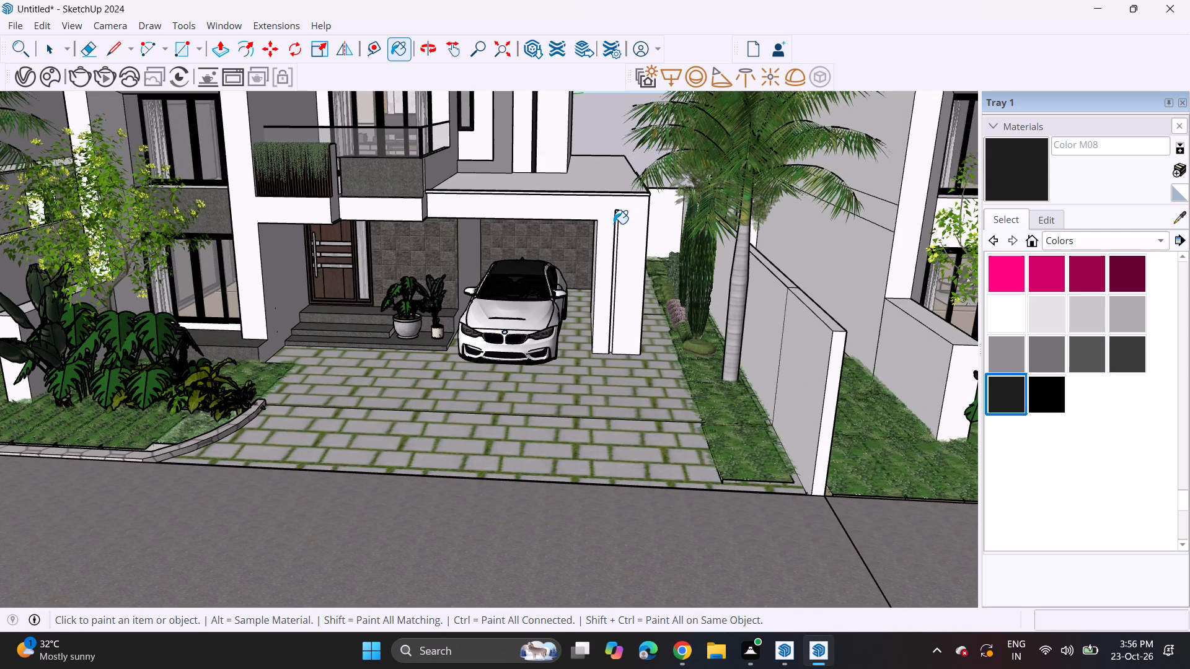
{"action": "scroll", "coordinate": [614, 224], "scroll_direction": "up", "scroll_amount": 15}
{"action": "scroll", "coordinate": [619, 238], "scroll_direction": "down", "scroll_amount": 1}
{"action": "scroll", "coordinate": [619, 238], "scroll_direction": "up", "scroll_amount": 2}
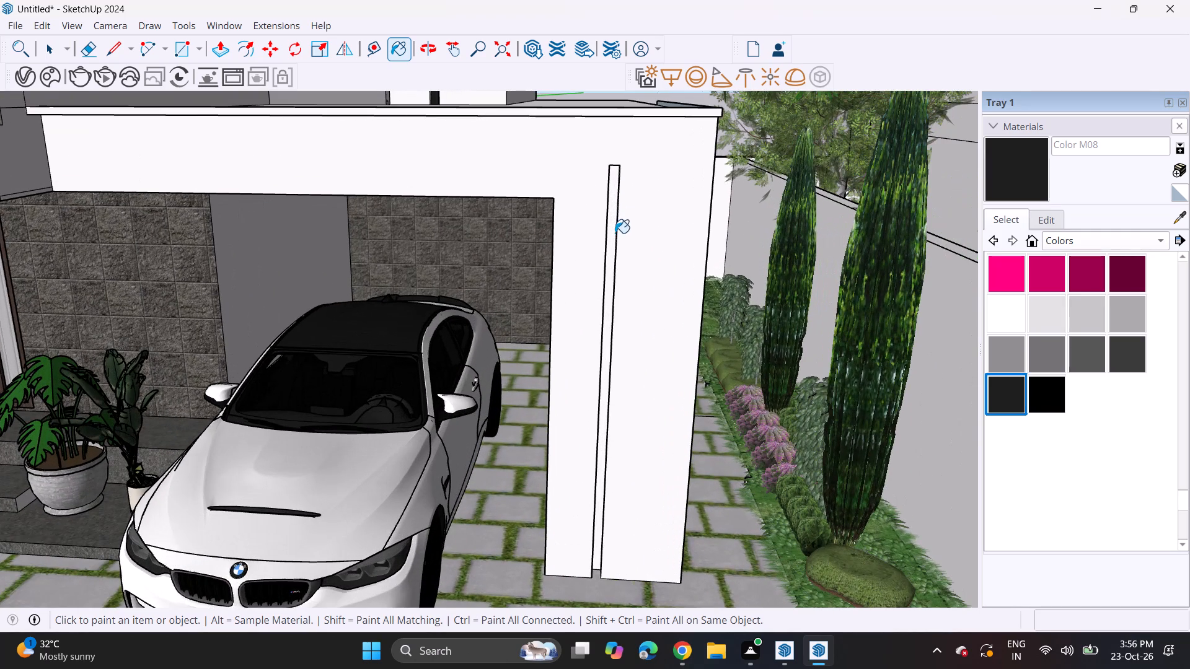
{"action": "left_click", "coordinate": [614, 227]}
{"action": "scroll", "coordinate": [612, 228], "scroll_direction": "down", "scroll_amount": 4}
{"action": "scroll", "coordinate": [612, 229], "scroll_direction": "up", "scroll_amount": 1}
{"action": "scroll", "coordinate": [612, 229], "scroll_direction": "down", "scroll_amount": 9}
{"action": "scroll", "coordinate": [611, 247], "scroll_direction": "up", "scroll_amount": 1}
{"action": "scroll", "coordinate": [610, 253], "scroll_direction": "down", "scroll_amount": 5}
{"action": "scroll", "coordinate": [610, 253], "scroll_direction": "up", "scroll_amount": 1}
{"action": "scroll", "coordinate": [610, 253], "scroll_direction": "down", "scroll_amount": 4}
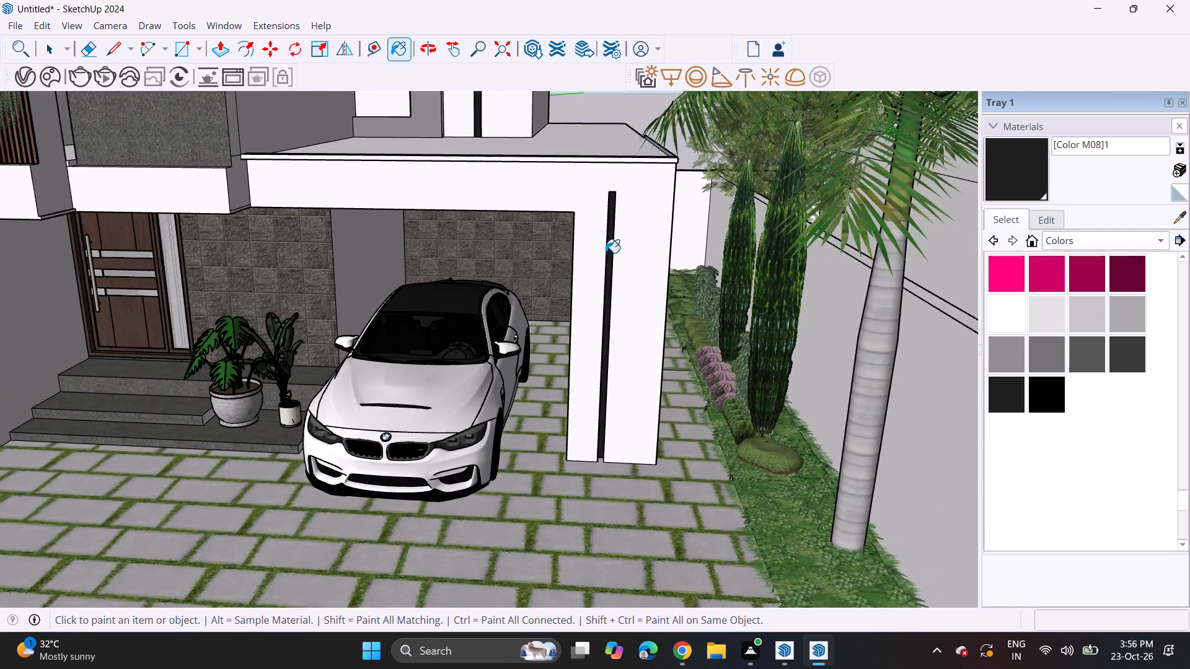
{"action": "scroll", "coordinate": [606, 253], "scroll_direction": "down", "scroll_amount": 4}
Push/pull the small end faces in the notch at the upper roof's fascia corner, the last by about 4 1/8", closing the notch.
{"action": "middle_click_drag", "start_coordinate": [354, 275], "coordinate": [533, 338], "text": "shift"}
{"action": "scroll", "coordinate": [539, 338], "scroll_direction": "down", "scroll_amount": 8}
{"action": "middle_click_drag", "start_coordinate": [498, 256], "coordinate": [528, 292]}
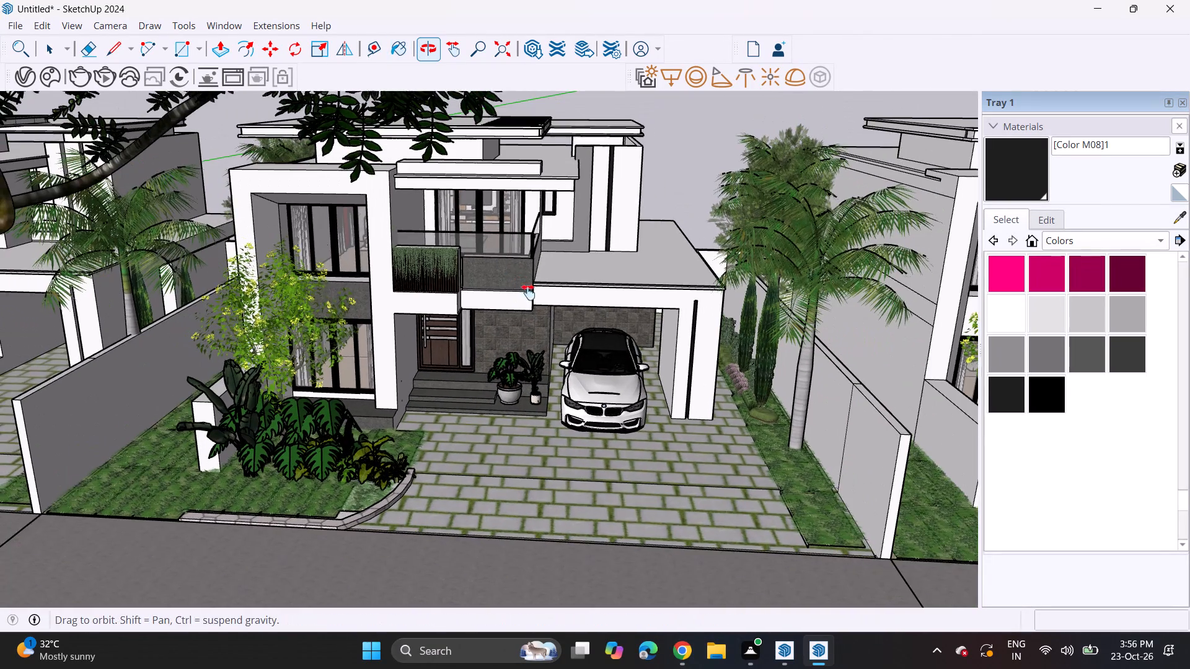
{"action": "middle_click_drag", "start_coordinate": [528, 292], "coordinate": [530, 294]}
{"action": "scroll", "coordinate": [531, 167], "scroll_direction": "up", "scroll_amount": 11}
{"action": "scroll", "coordinate": [550, 167], "scroll_direction": "down", "scroll_amount": 1}
{"action": "middle_click_drag", "start_coordinate": [557, 187], "coordinate": [522, 145]}
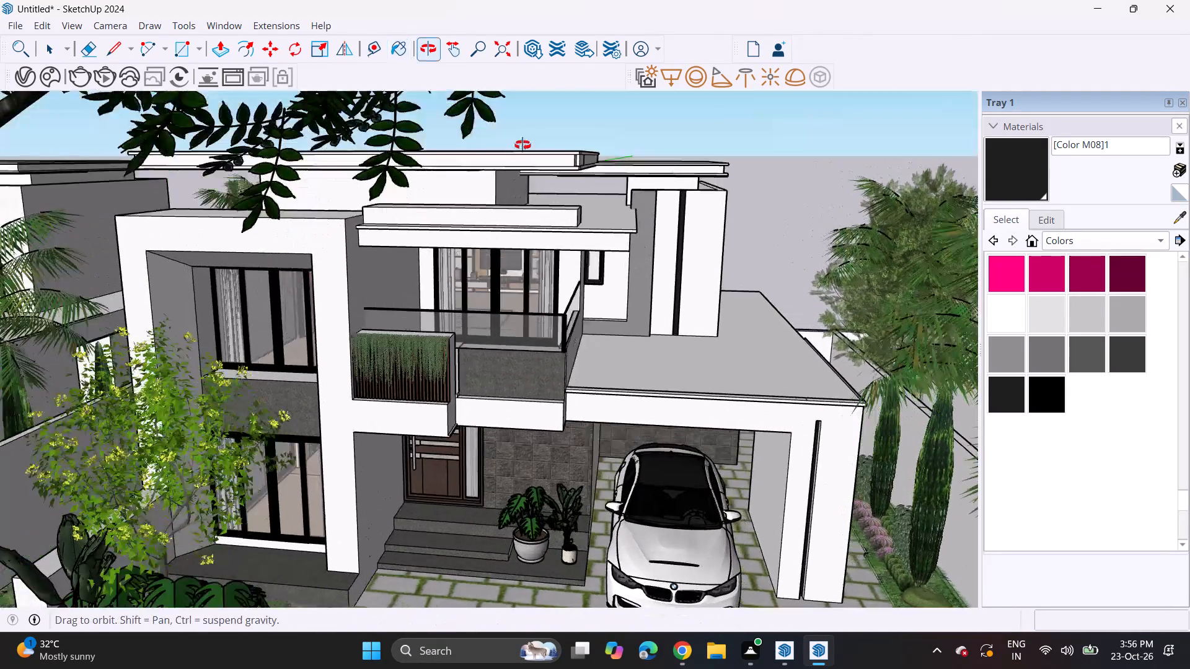
{"action": "middle_click_drag", "start_coordinate": [522, 145], "coordinate": [517, 137]}
{"action": "scroll", "coordinate": [543, 138], "scroll_direction": "up", "scroll_amount": 20}
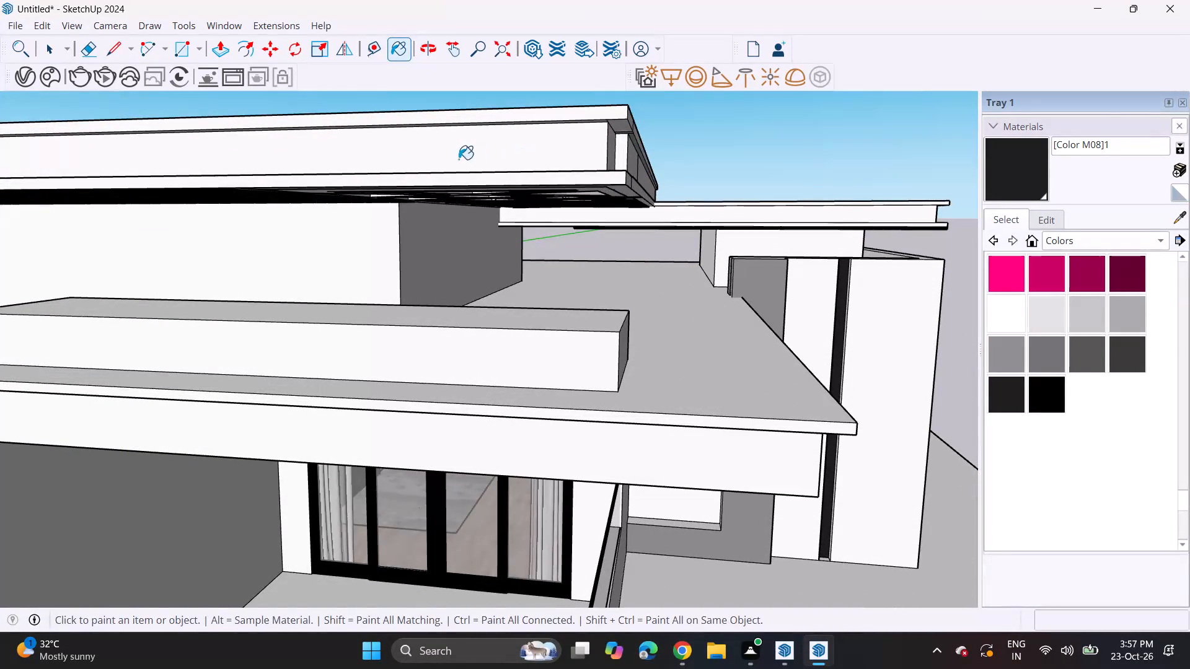
{"action": "left_click", "coordinate": [211, 50]}
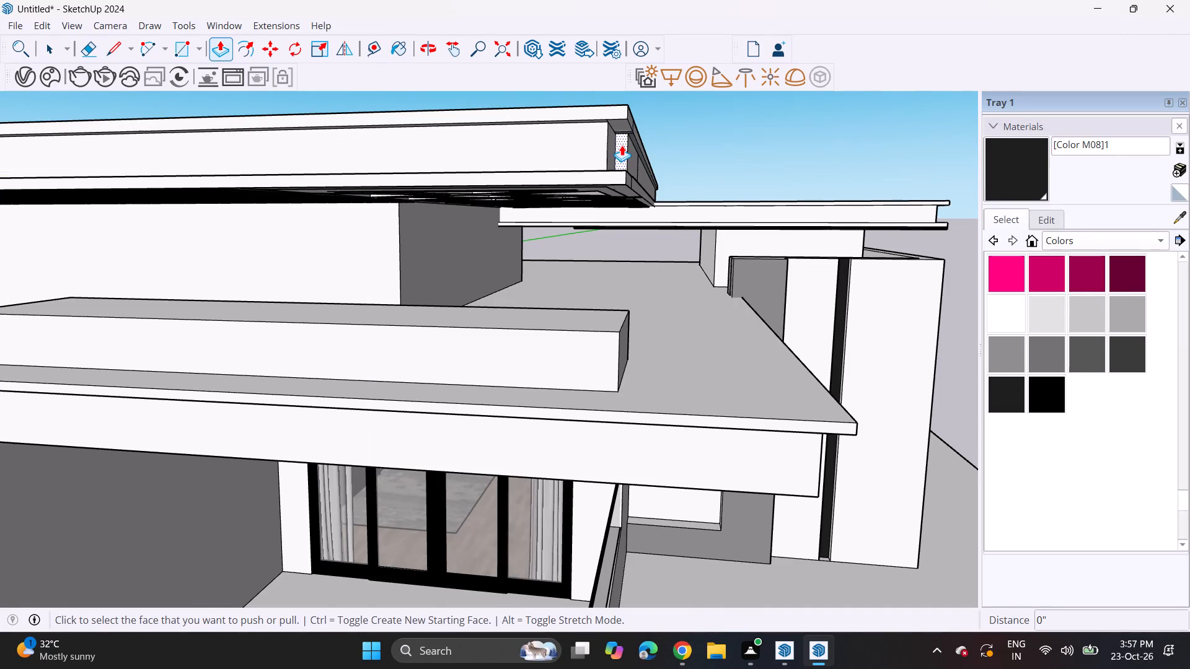
{"action": "left_click", "coordinate": [623, 145]}
{"action": "left_click", "coordinate": [609, 133]}
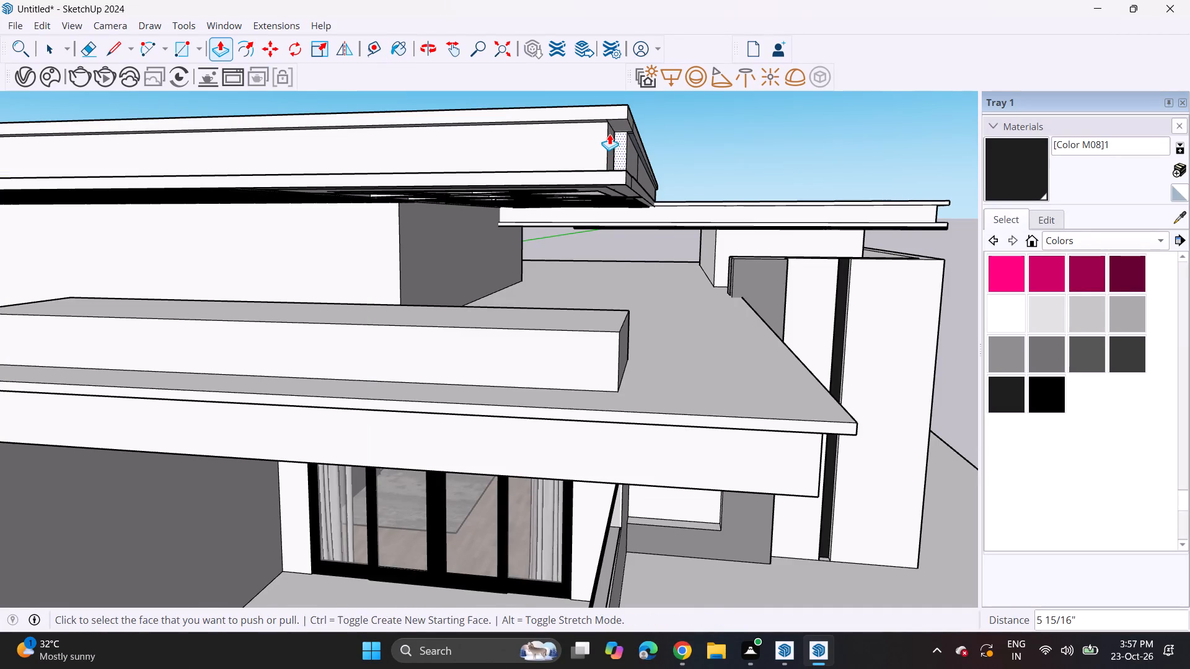
{"action": "left_click", "coordinate": [612, 150]}
{"action": "left_click", "coordinate": [625, 154]}
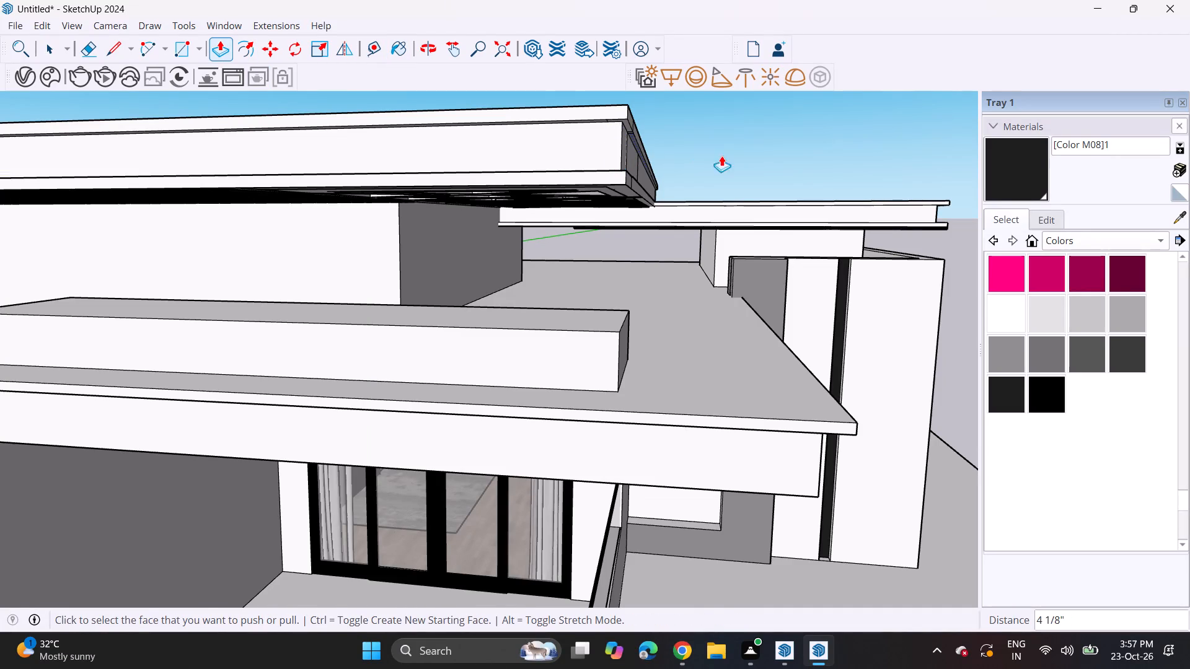
Paint the upper roof's recessed front fascia band and its top edge with Color M07.
{"action": "scroll", "coordinate": [612, 232], "scroll_direction": "down", "scroll_amount": 6}
{"action": "scroll", "coordinate": [588, 199], "scroll_direction": "up", "scroll_amount": 6}
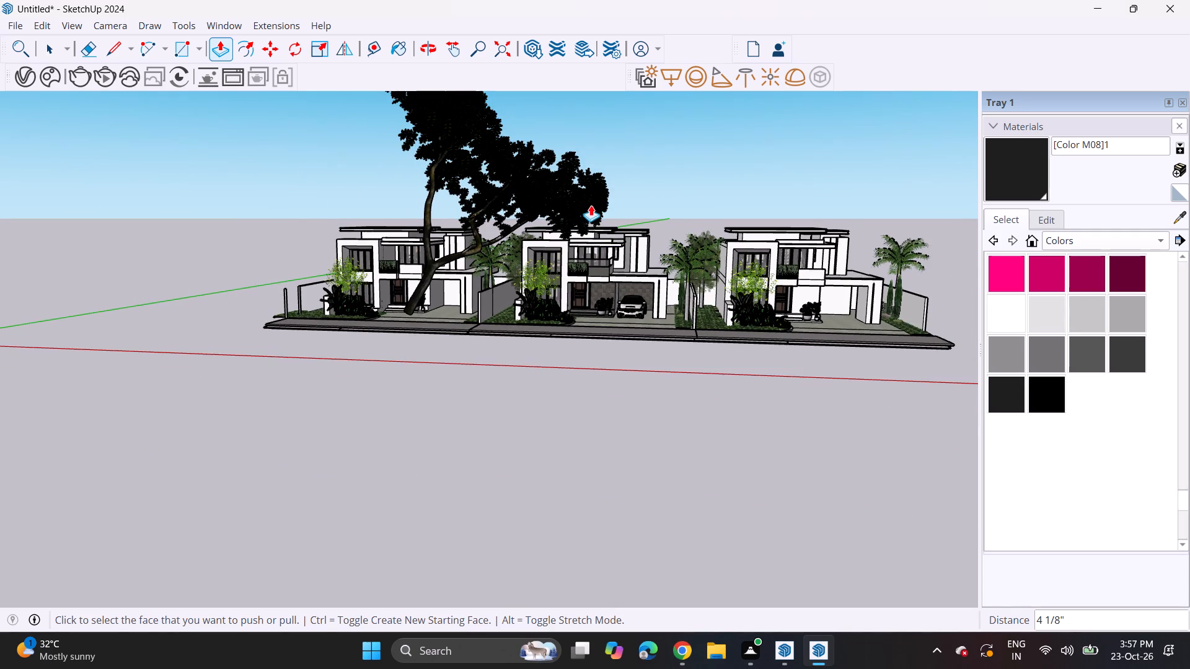
{"action": "scroll", "coordinate": [614, 255], "scroll_direction": "up", "scroll_amount": 5}
{"action": "middle_click_drag", "start_coordinate": [619, 265], "coordinate": [602, 218]}
{"action": "scroll", "coordinate": [600, 232], "scroll_direction": "up", "scroll_amount": 3}
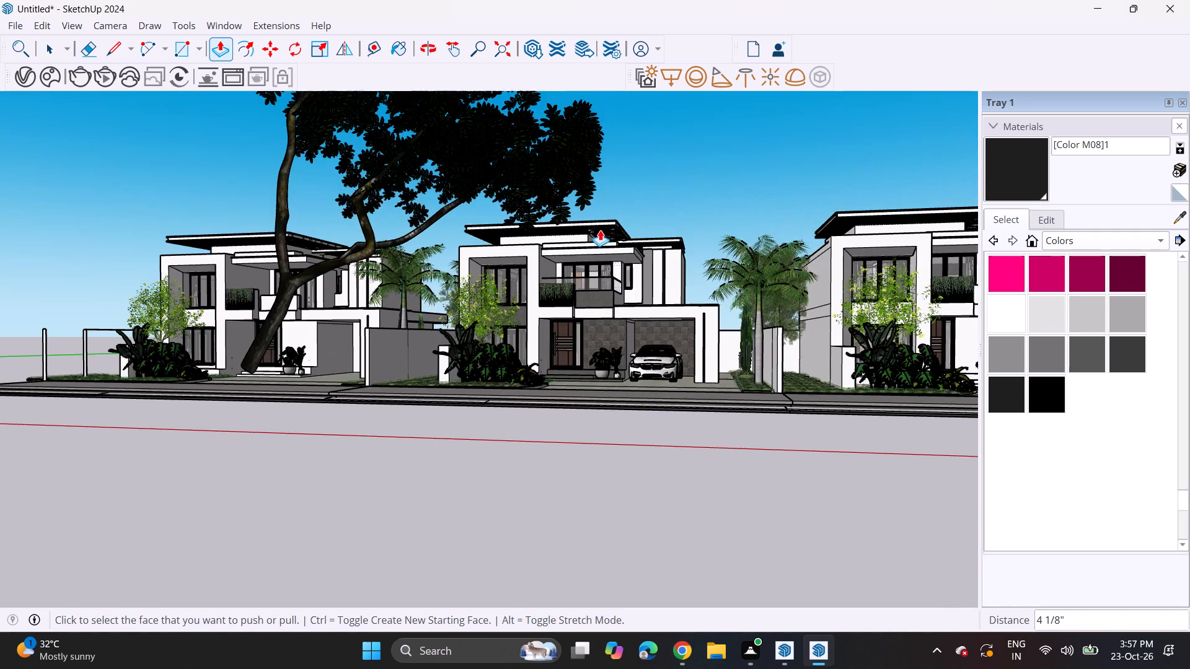
{"action": "scroll", "coordinate": [600, 230], "scroll_direction": "up", "scroll_amount": 8}
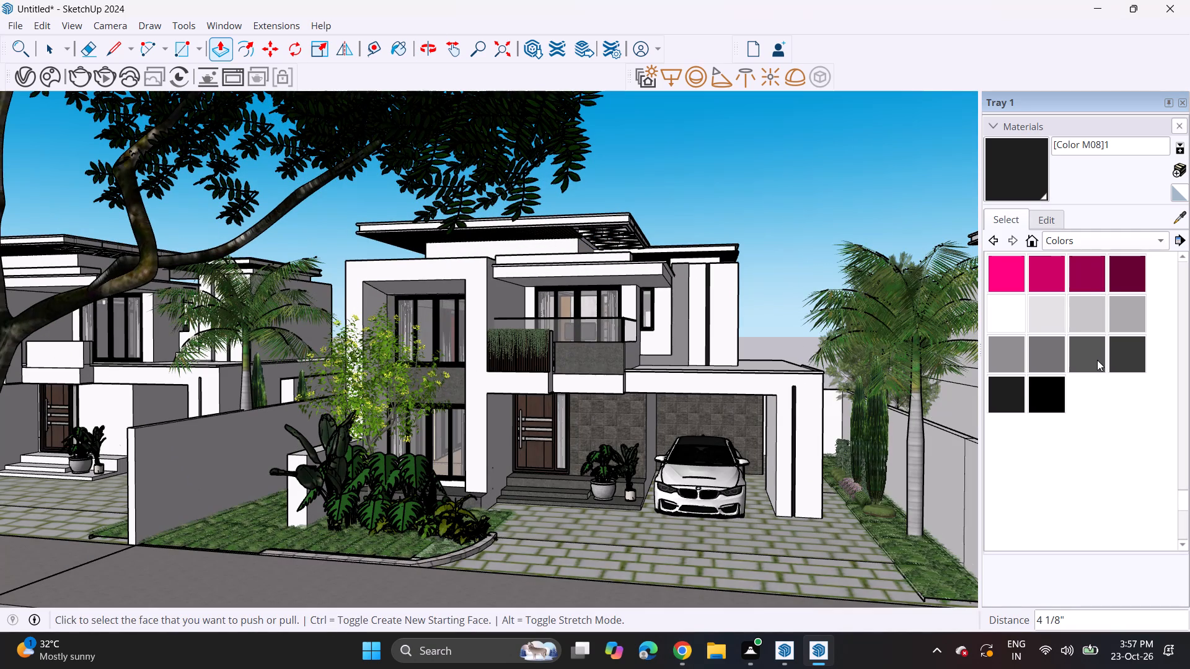
{"action": "left_click", "coordinate": [1117, 354]}
{"action": "scroll", "coordinate": [572, 221], "scroll_direction": "up", "scroll_amount": 8}
{"action": "scroll", "coordinate": [574, 221], "scroll_direction": "down", "scroll_amount": 1}
{"action": "scroll", "coordinate": [574, 221], "scroll_direction": "up", "scroll_amount": 17}
{"action": "left_click", "coordinate": [576, 221]}
{"action": "left_click", "coordinate": [594, 195]}
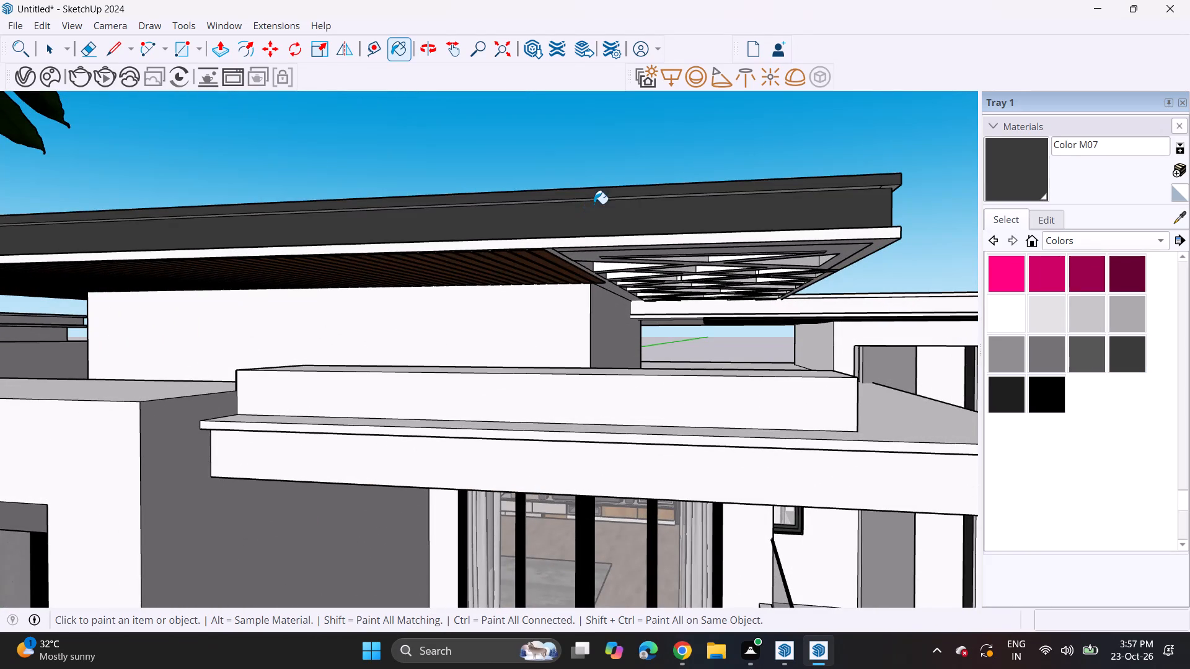
Paint the thin strip under the roof's top edge, the lower fascia edge and the lattice frame's underside with Color M07.
{"action": "middle_click_drag", "start_coordinate": [597, 208], "coordinate": [598, 180]}
{"action": "scroll", "coordinate": [598, 198], "scroll_direction": "up", "scroll_amount": 7}
{"action": "left_click", "coordinate": [605, 165]}
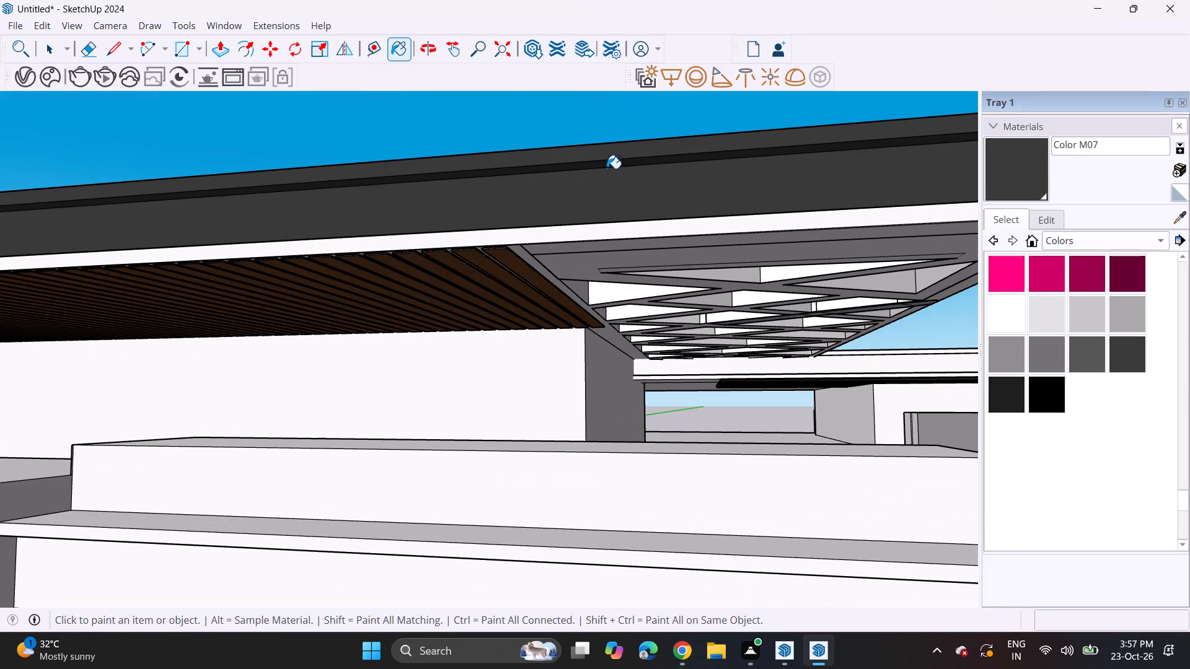
{"action": "left_click", "coordinate": [597, 230]}
{"action": "left_click", "coordinate": [597, 248]}
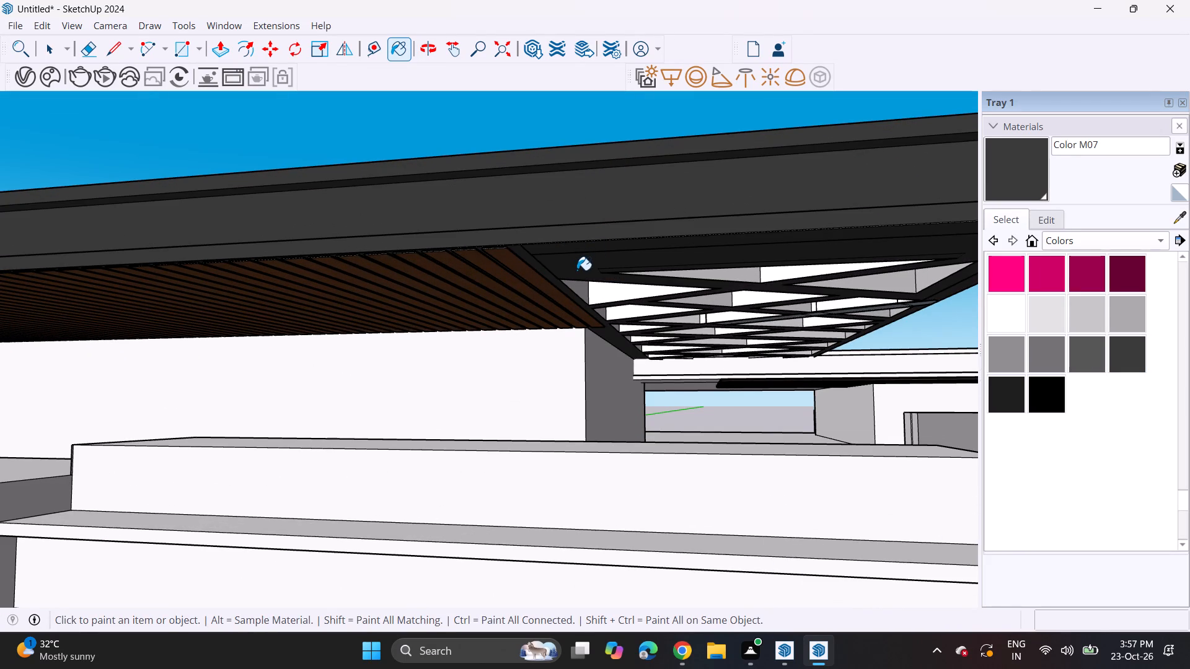
Paint the inner side faces of the lattice openings nearest the front fascia and beside the timber slats with Color M07.
{"action": "scroll", "coordinate": [578, 271], "scroll_direction": "down", "scroll_amount": 7}
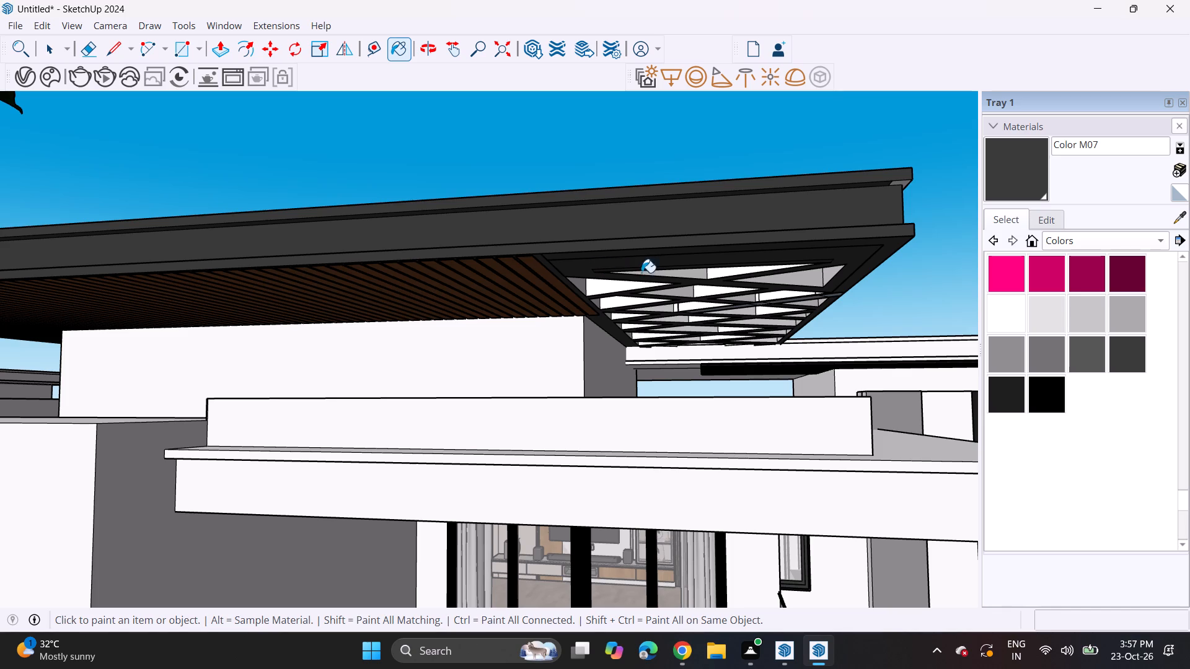
{"action": "middle_click_drag", "start_coordinate": [703, 293], "coordinate": [703, 260]}
{"action": "scroll", "coordinate": [712, 268], "scroll_direction": "up", "scroll_amount": 6}
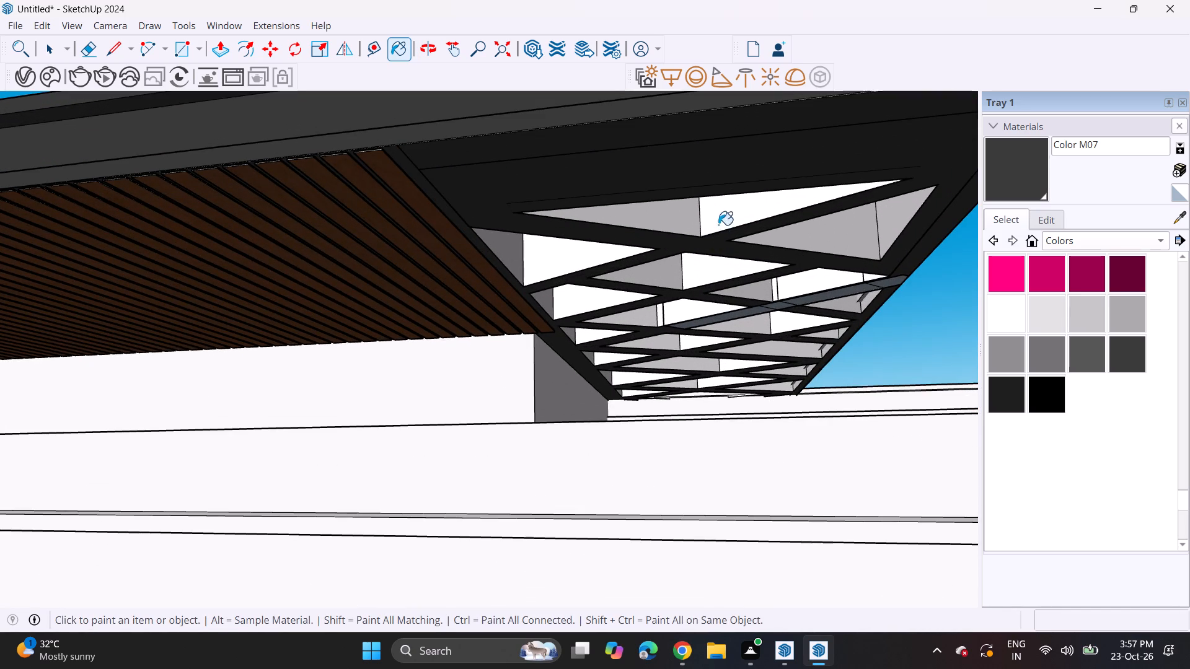
{"action": "left_click", "coordinate": [718, 225]}
{"action": "left_click", "coordinate": [690, 224]}
{"action": "left_click", "coordinate": [598, 247]}
{"action": "left_click", "coordinate": [663, 273]}
{"action": "left_click", "coordinate": [698, 273]}
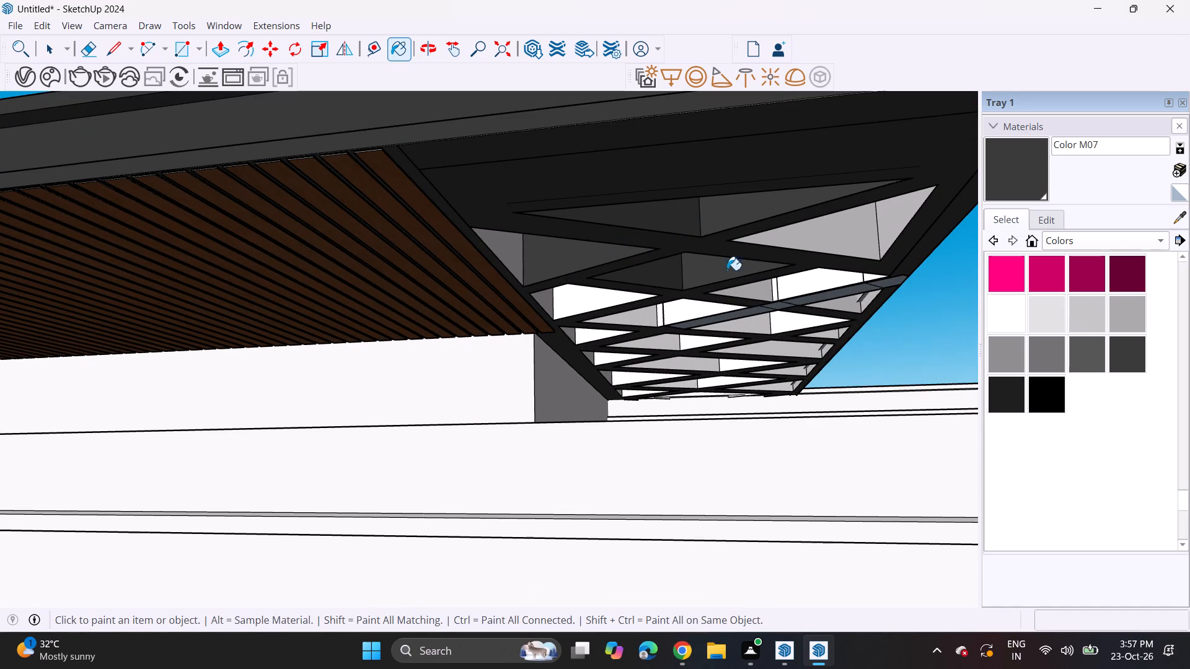
{"action": "left_click", "coordinate": [782, 240]}
{"action": "left_click", "coordinate": [886, 219]}
{"action": "left_click", "coordinate": [509, 248]}
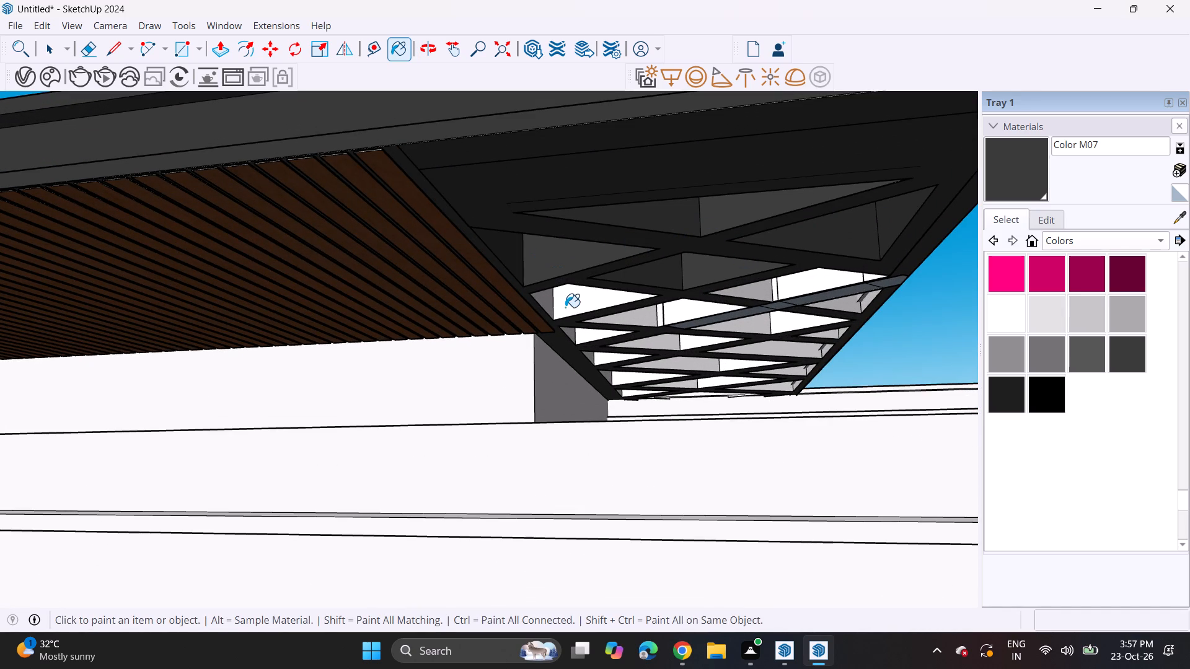
{"action": "left_click", "coordinate": [565, 307]}
{"action": "left_click", "coordinate": [545, 300]}
Paint the inner faces of the next lattice openings toward the roof's outer edge with Color M07.
{"action": "scroll", "coordinate": [599, 312], "scroll_direction": "down", "scroll_amount": 2}
{"action": "scroll", "coordinate": [600, 313], "scroll_direction": "up", "scroll_amount": 1}
{"action": "scroll", "coordinate": [600, 313], "scroll_direction": "down", "scroll_amount": 1}
{"action": "middle_click_drag", "start_coordinate": [702, 309], "coordinate": [729, 317]}
{"action": "scroll", "coordinate": [710, 312], "scroll_direction": "up", "scroll_amount": 1}
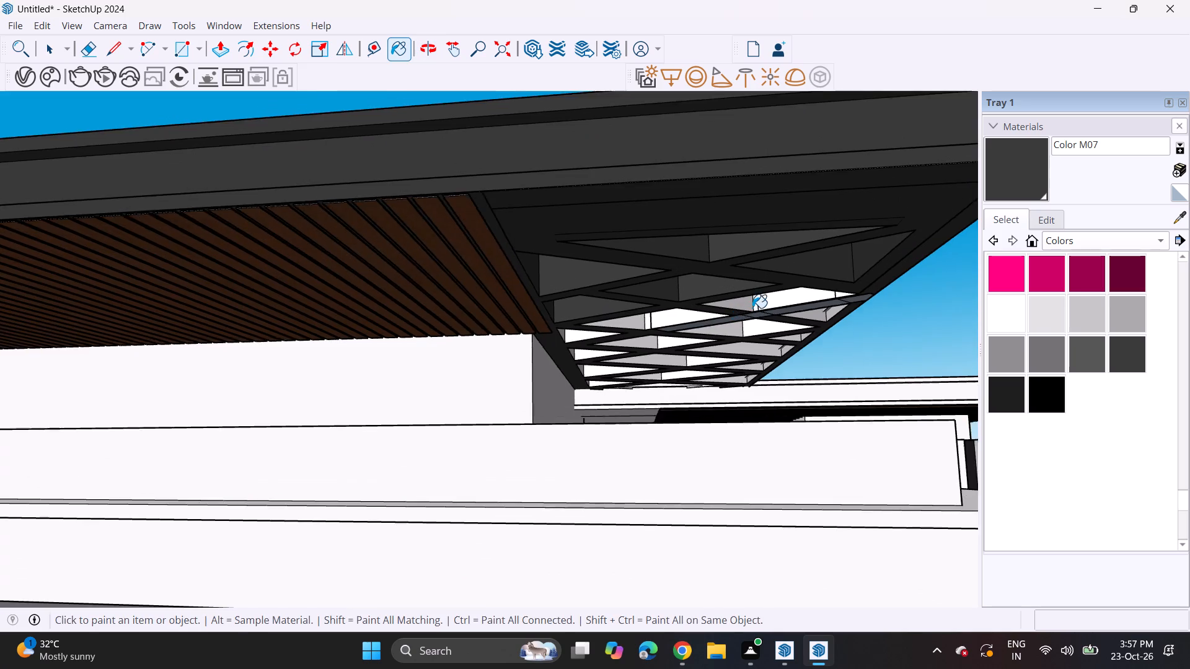
{"action": "scroll", "coordinate": [752, 308], "scroll_direction": "down", "scroll_amount": 1}
{"action": "scroll", "coordinate": [752, 308], "scroll_direction": "up", "scroll_amount": 5}
{"action": "left_click", "coordinate": [747, 304]}
{"action": "left_click", "coordinate": [754, 307]}
{"action": "left_click", "coordinate": [757, 304]}
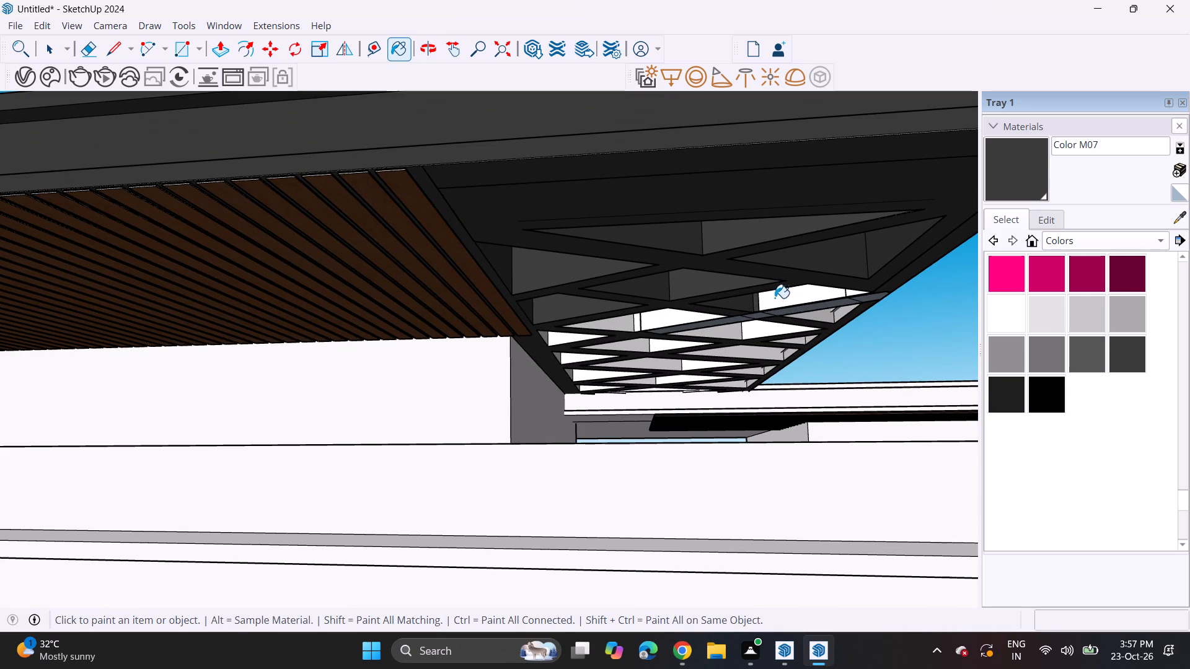
{"action": "left_click", "coordinate": [777, 298]}
{"action": "left_click", "coordinate": [858, 291]}
{"action": "left_click", "coordinate": [852, 297]}
{"action": "left_click", "coordinate": [853, 293]}
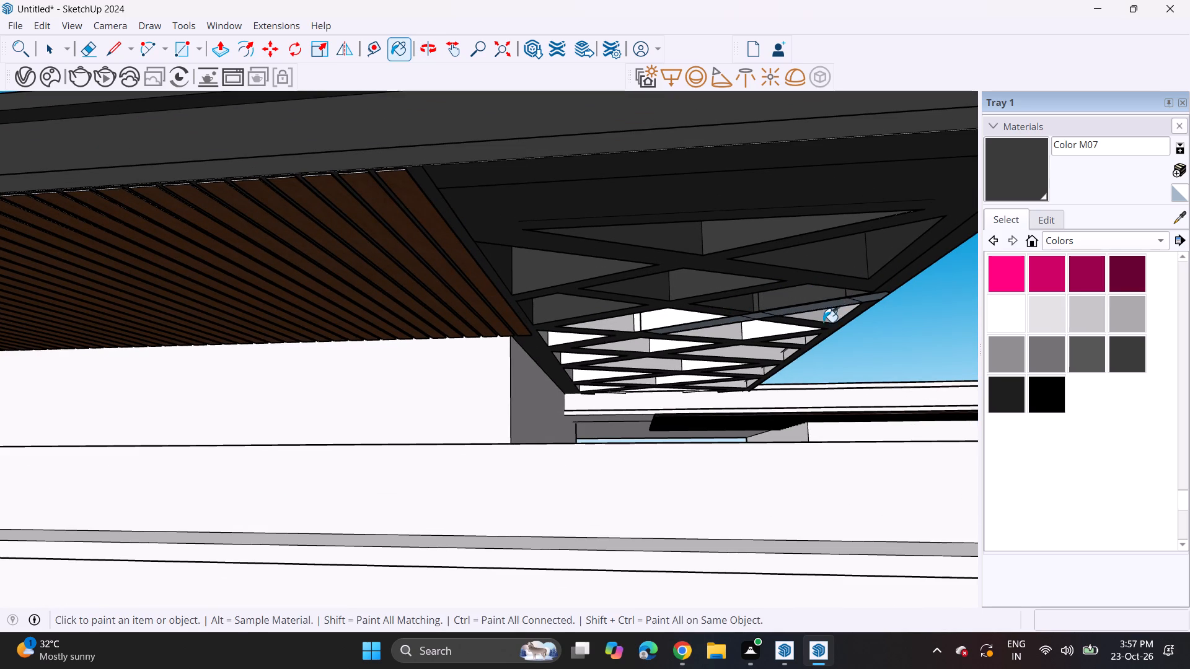
{"action": "left_click", "coordinate": [813, 321]}
{"action": "left_click", "coordinate": [835, 318]}
{"action": "left_click", "coordinate": [821, 319]}
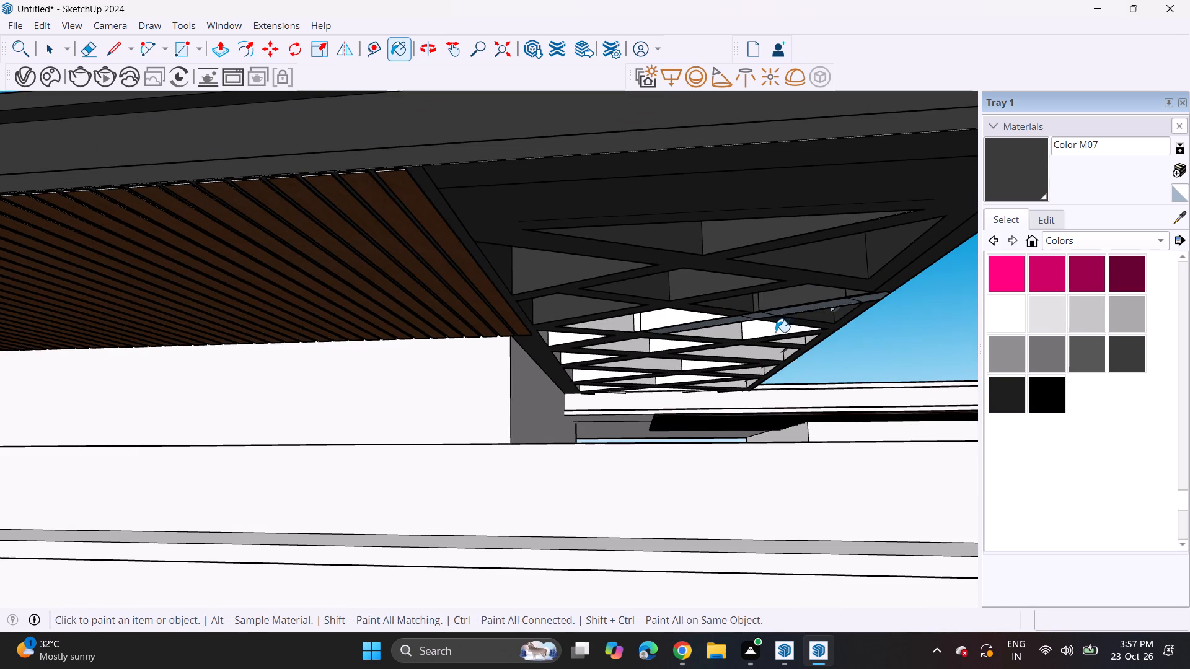
Paint the inner faces of the lattice's middle row, across to the timber slat side, with Color M07.
{"action": "left_click", "coordinate": [772, 332]}
{"action": "left_click", "coordinate": [736, 337]}
{"action": "left_click", "coordinate": [699, 318]}
{"action": "left_click", "coordinate": [654, 320]}
{"action": "left_click", "coordinate": [627, 326]}
{"action": "left_click", "coordinate": [635, 326]}
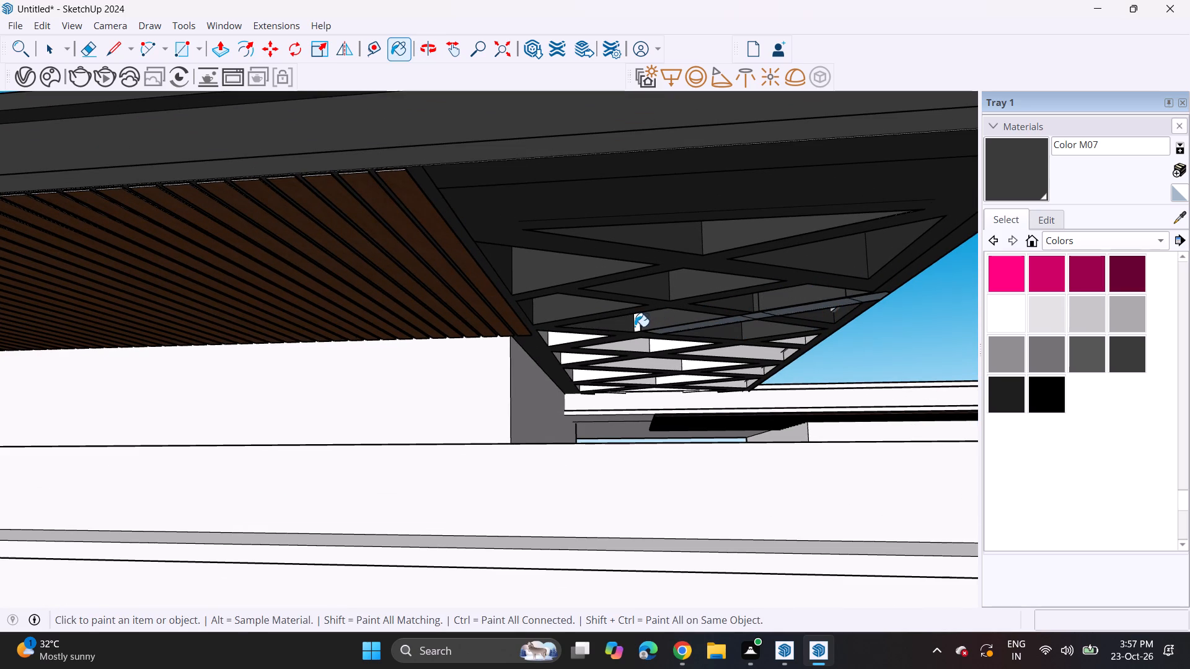
{"action": "left_click", "coordinate": [638, 323]}
{"action": "left_click", "coordinate": [584, 332]}
{"action": "left_click", "coordinate": [568, 339]}
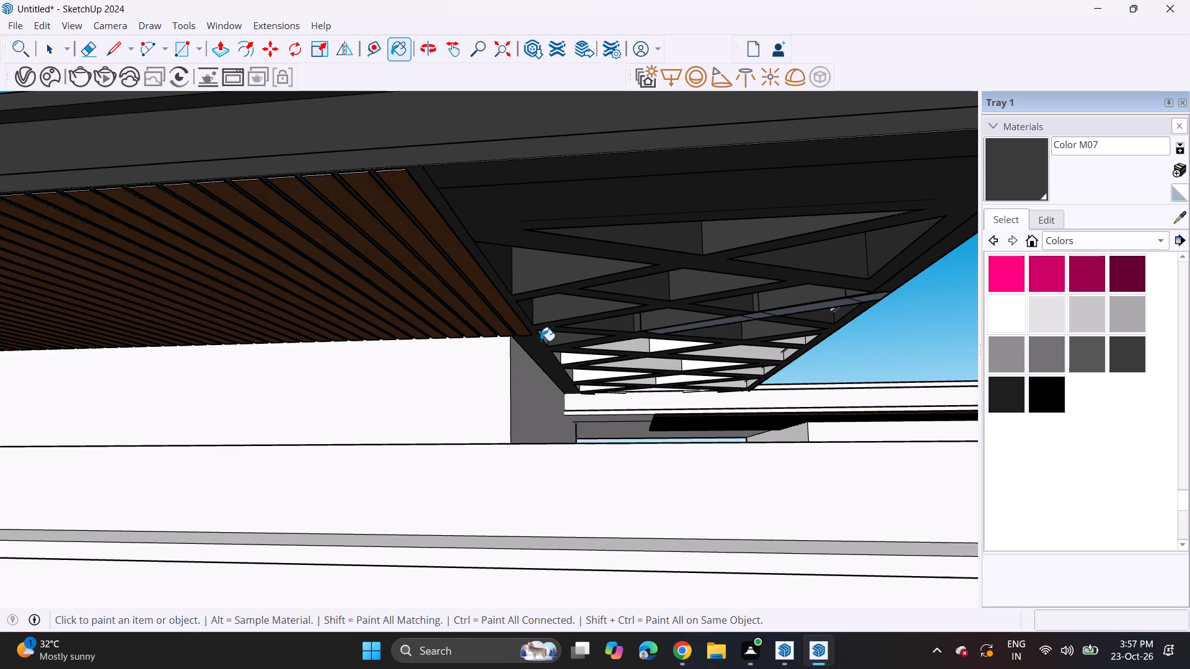
{"action": "left_click", "coordinate": [545, 336]}
{"action": "left_click", "coordinate": [572, 357]}
Paint the inner faces of the lattice row behind the middle one, out to the roof's outer edge, with Color M07.
{"action": "left_click", "coordinate": [629, 343]}
{"action": "left_click", "coordinate": [659, 344]}
{"action": "left_click", "coordinate": [749, 344]}
{"action": "left_click", "coordinate": [760, 352]}
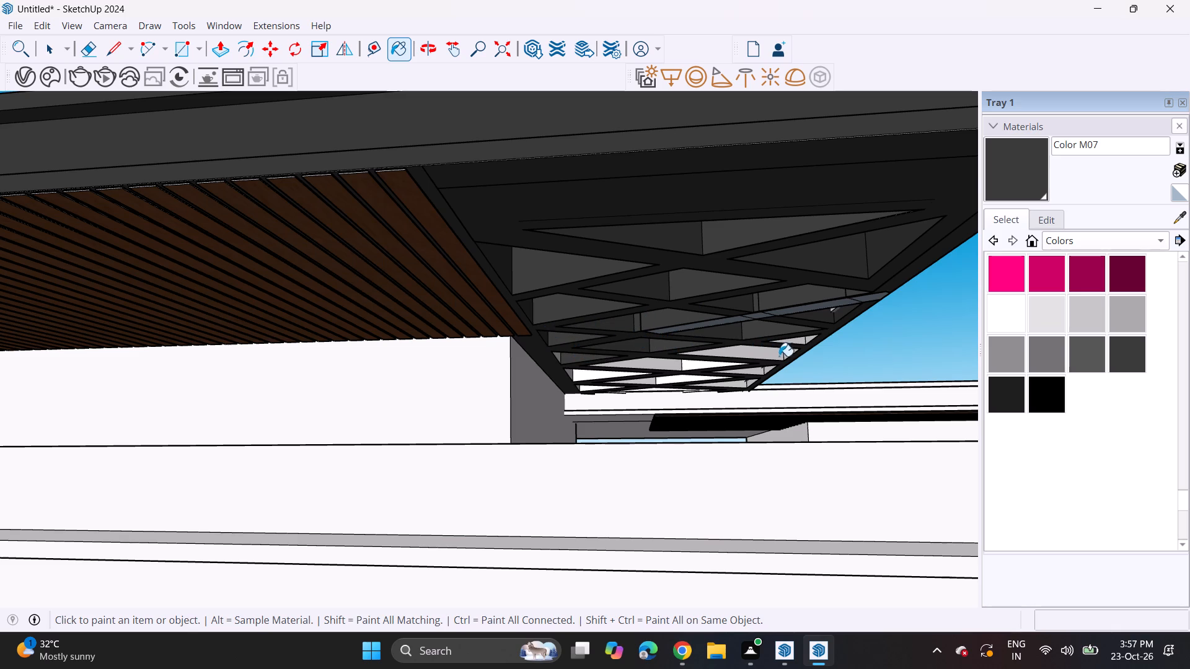
{"action": "left_click", "coordinate": [787, 356]}
{"action": "left_click", "coordinate": [803, 345]}
{"action": "left_click", "coordinate": [800, 340]}
{"action": "left_click", "coordinate": [814, 338]}
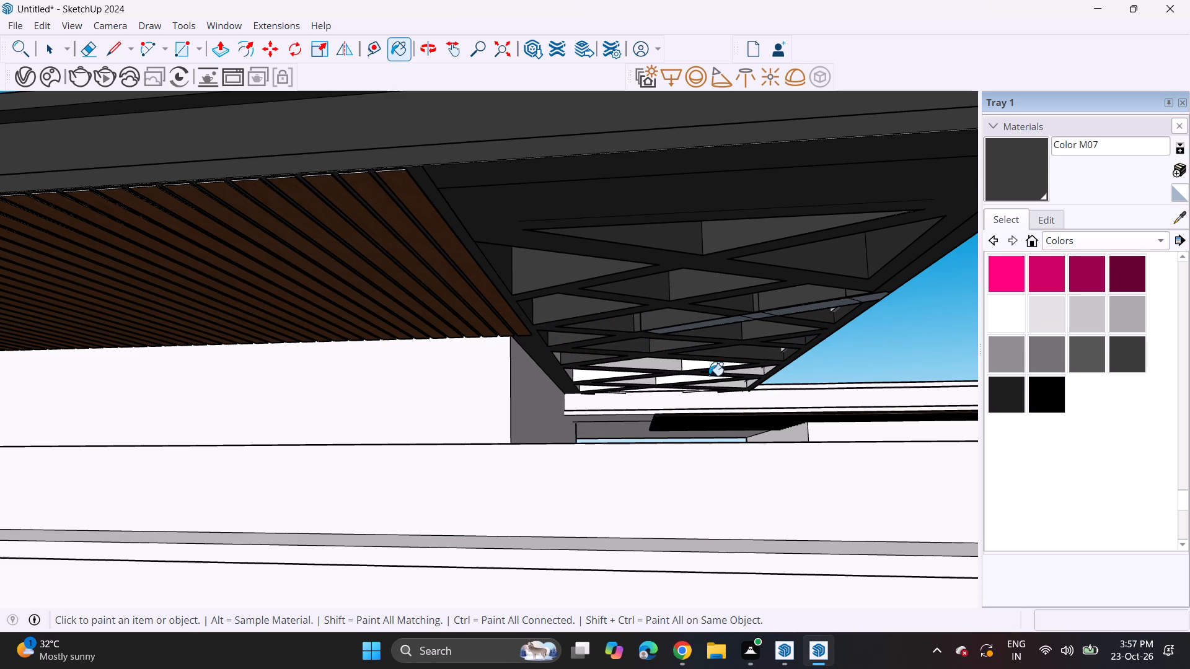
Paint the inner faces of the lattice openings at the rear end, near the back wall and timber slat side, with Color M07.
{"action": "scroll", "coordinate": [691, 378], "scroll_direction": "up", "scroll_amount": 6}
{"action": "left_click", "coordinate": [674, 361]}
{"action": "left_click", "coordinate": [655, 354]}
{"action": "left_click", "coordinate": [685, 357]}
{"action": "left_click", "coordinate": [691, 380]}
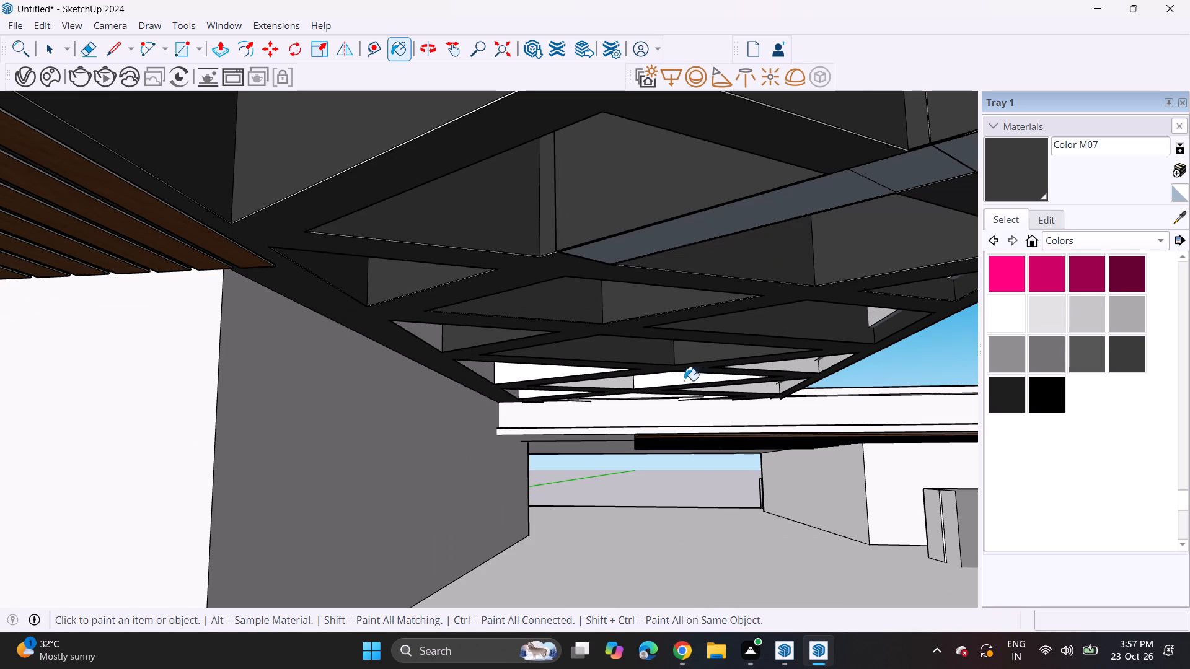
{"action": "left_click", "coordinate": [586, 373]}
{"action": "left_click", "coordinate": [611, 384]}
{"action": "left_click", "coordinate": [479, 366]}
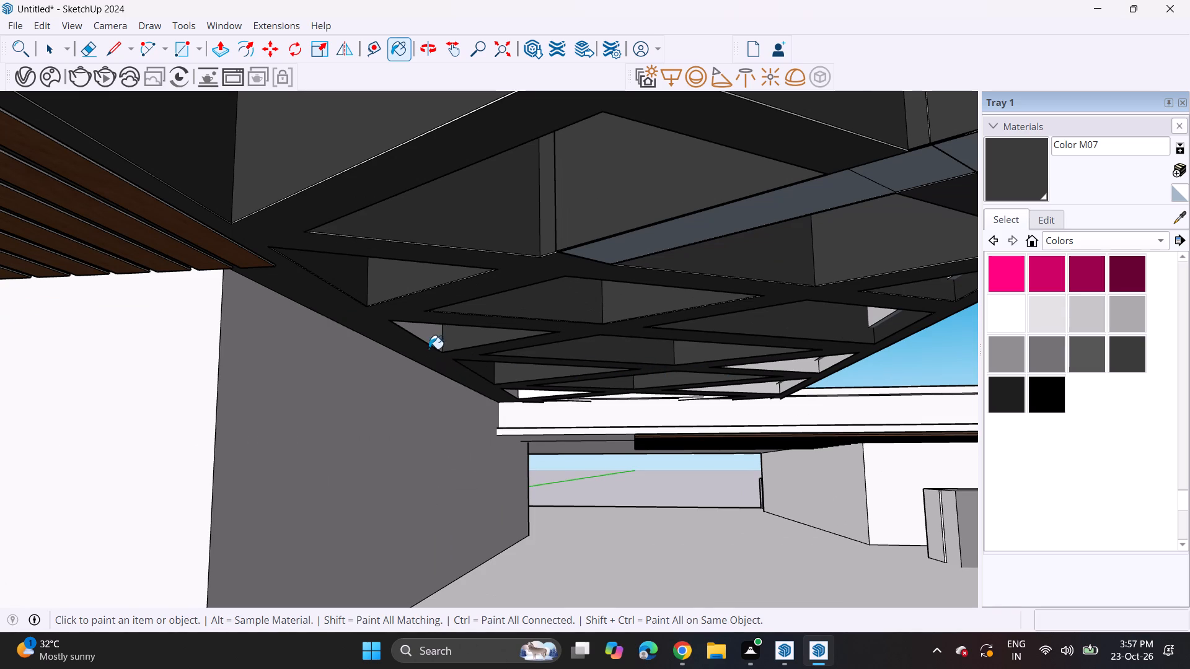
{"action": "left_click", "coordinate": [438, 335]}
Paint the unpainted underside strip crossing the lattice with Color M07.
{"action": "left_click", "coordinate": [638, 251]}
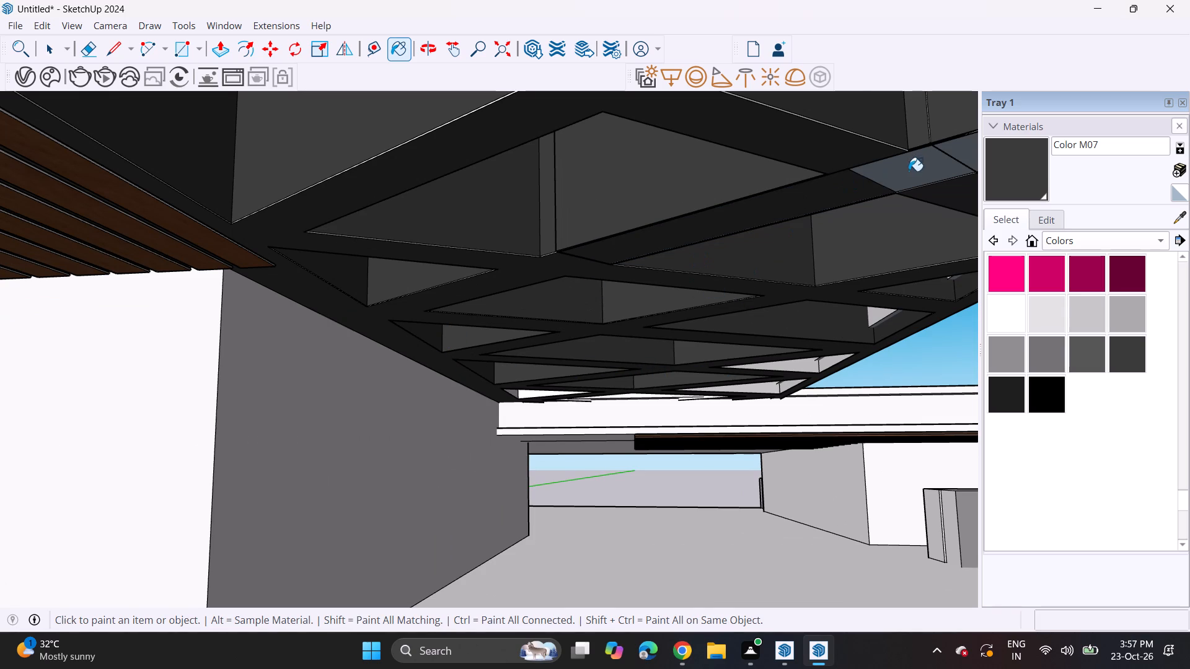
{"action": "left_click", "coordinate": [909, 171]}
{"action": "left_click", "coordinate": [954, 153]}
Paint the remaining light inner faces along the lattice's outer edge and in its rear corner with Color M07.
{"action": "left_click", "coordinate": [870, 313]}
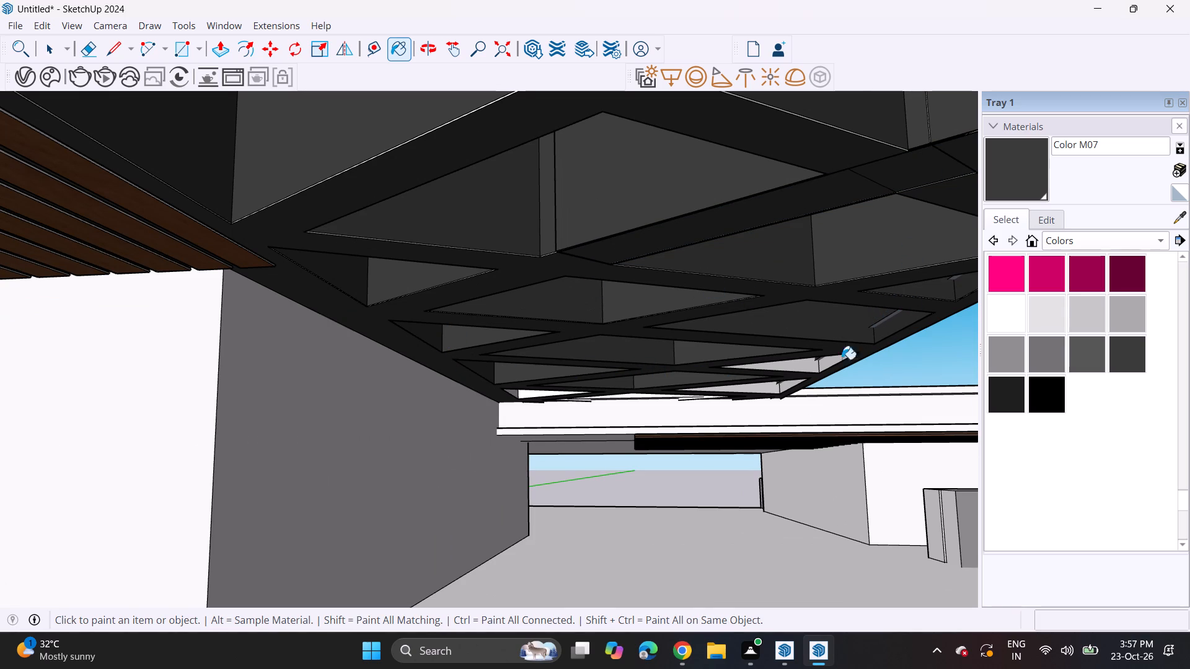
{"action": "left_click", "coordinate": [812, 364]}
{"action": "left_click", "coordinate": [824, 363]}
{"action": "left_click", "coordinate": [735, 395]}
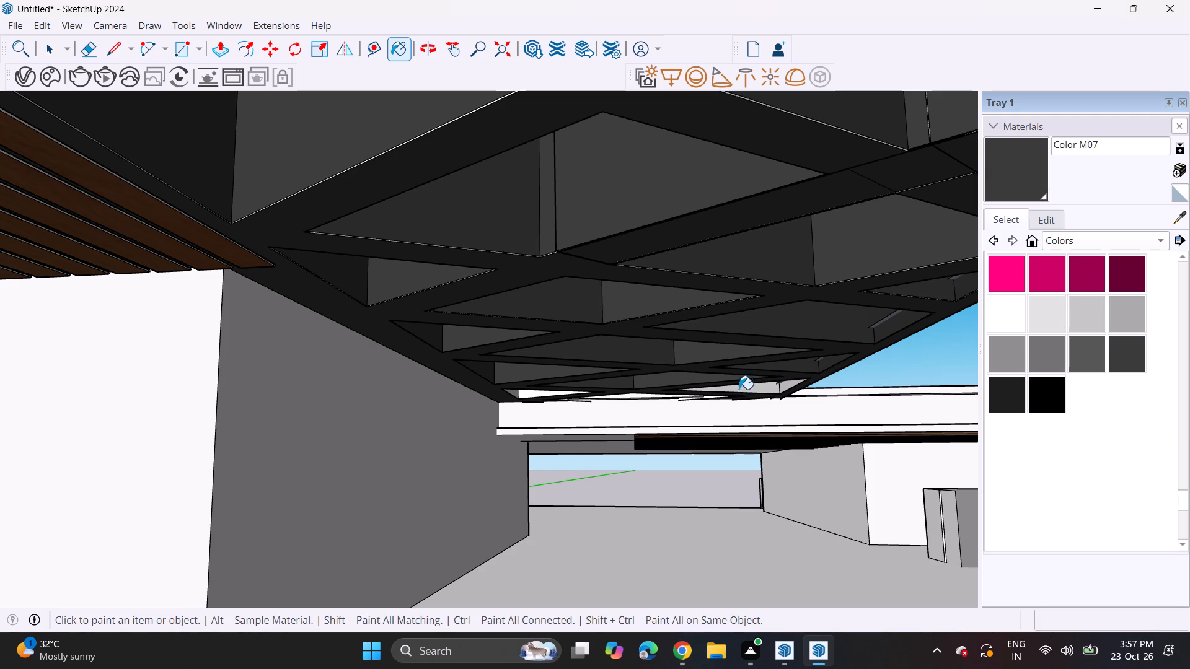
{"action": "left_click", "coordinate": [739, 389]}
{"action": "left_click", "coordinate": [781, 387]}
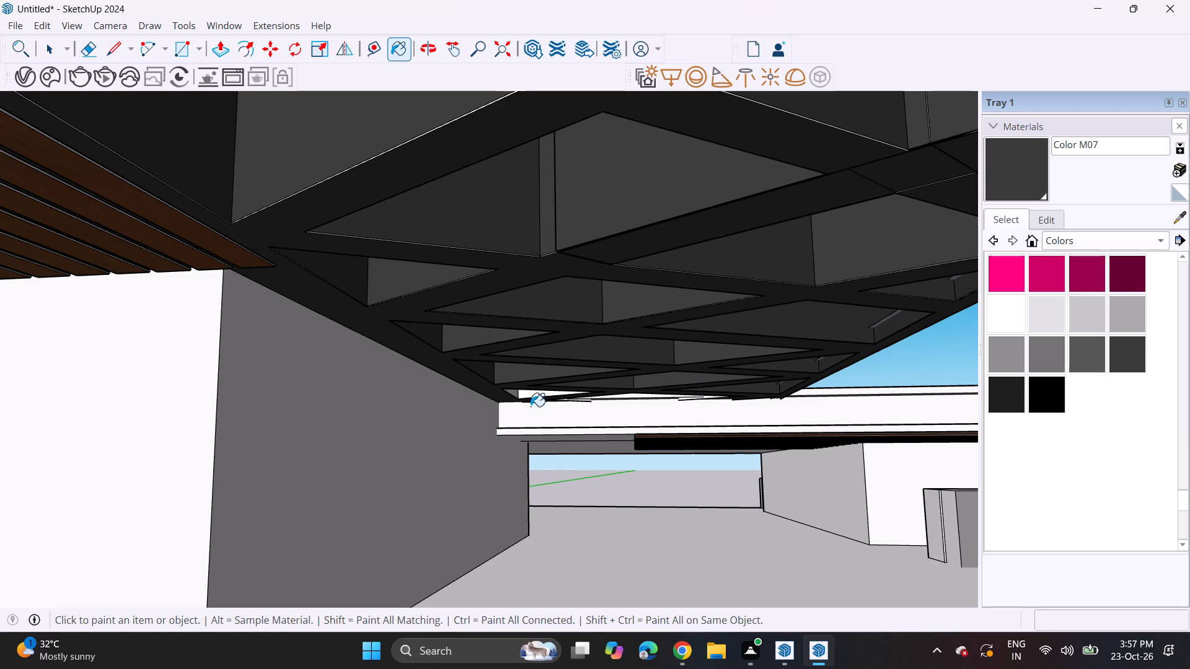
{"action": "left_click", "coordinate": [518, 395]}
{"action": "left_click", "coordinate": [527, 396]}
{"action": "scroll", "coordinate": [527, 394], "scroll_direction": "up", "scroll_amount": 1}
{"action": "scroll", "coordinate": [527, 394], "scroll_direction": "down", "scroll_amount": 1}
{"action": "scroll", "coordinate": [526, 394], "scroll_direction": "up", "scroll_amount": 3}
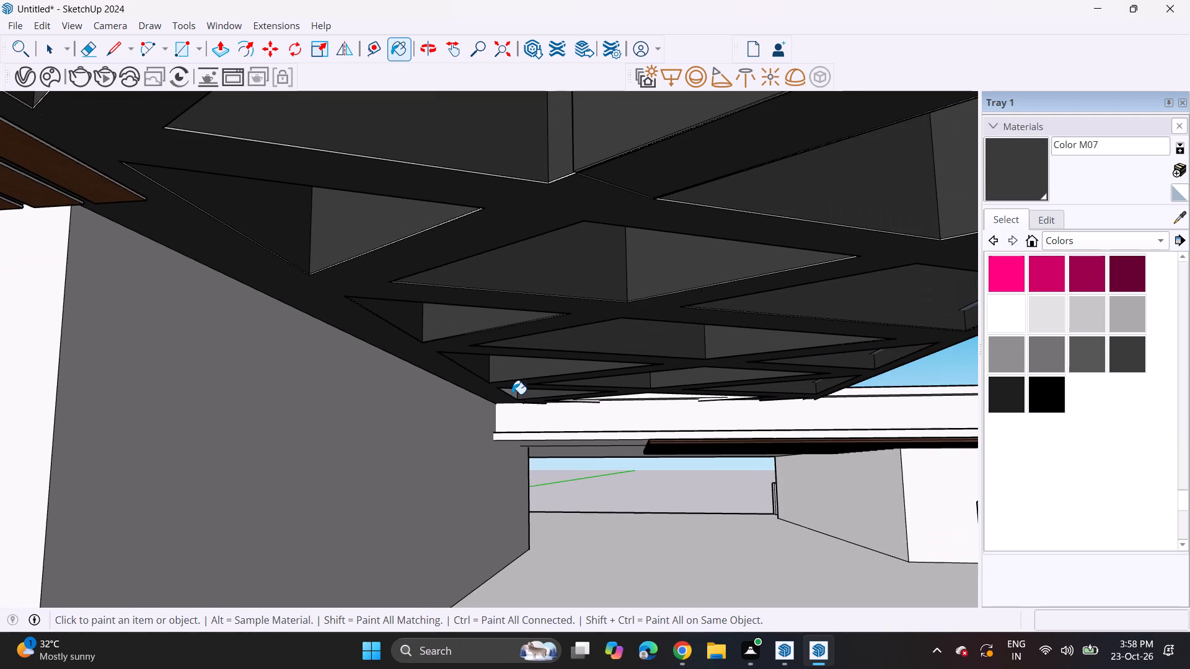
{"action": "left_click", "coordinate": [512, 394]}
Paint the rear roof's fascia behind the lattice, including its top strip and lower edge bands, with Color M07.
{"action": "left_click", "coordinate": [658, 395]}
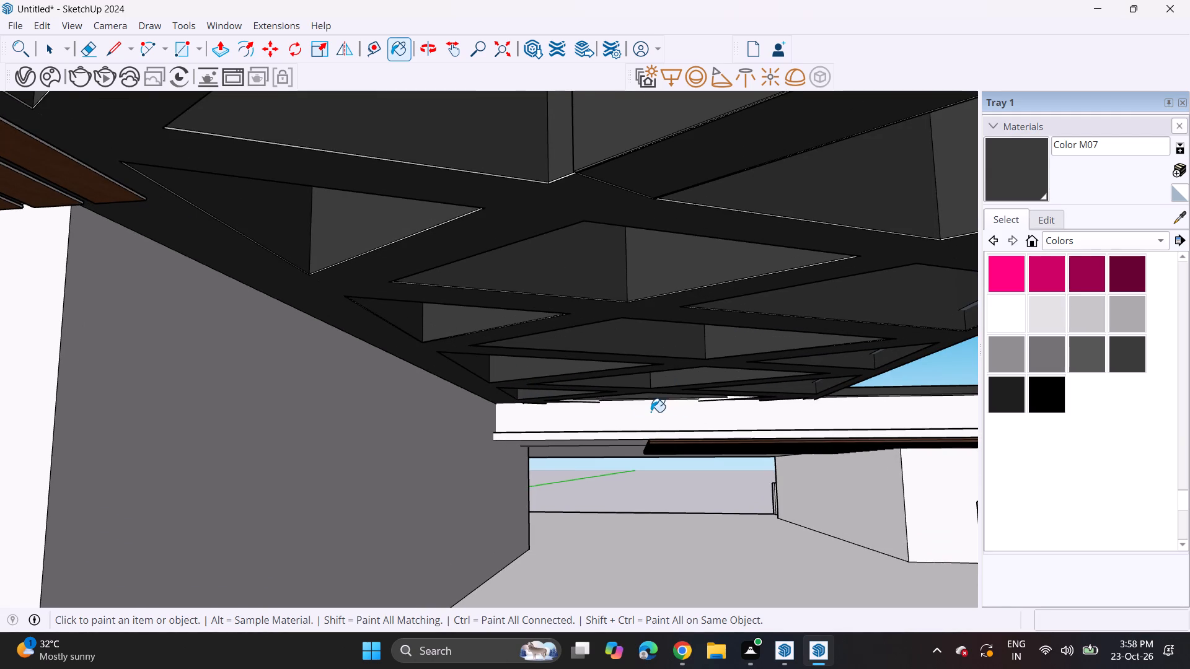
{"action": "left_click", "coordinate": [651, 412]}
{"action": "scroll", "coordinate": [641, 430], "scroll_direction": "down", "scroll_amount": 4}
{"action": "left_click", "coordinate": [641, 434]}
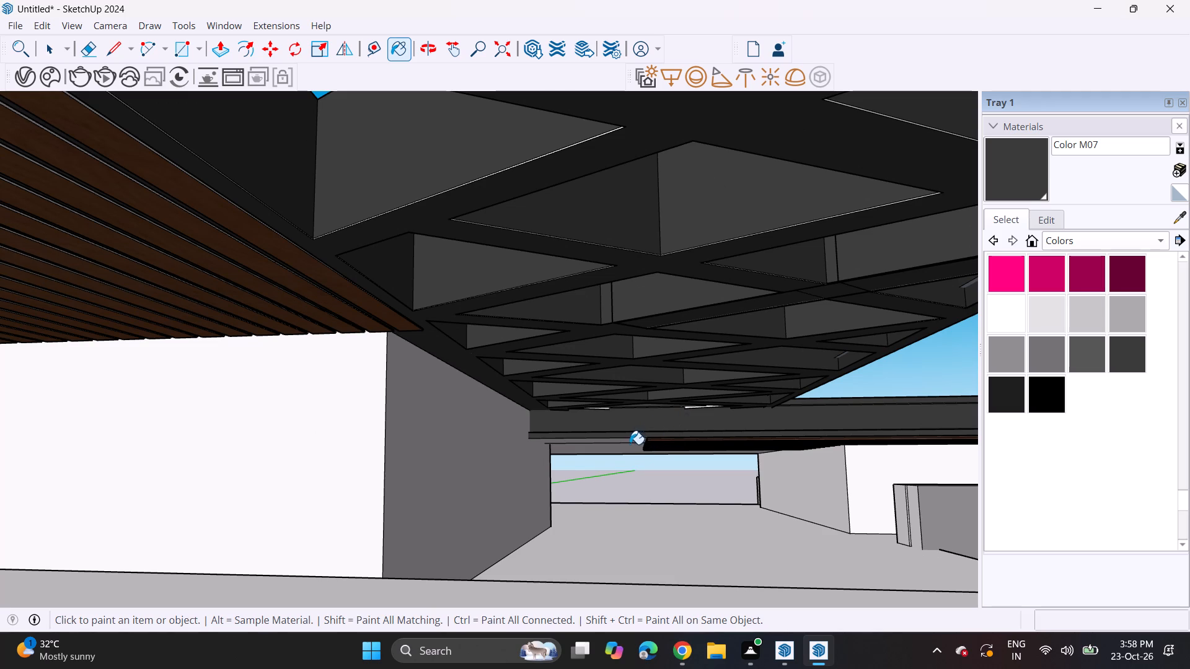
{"action": "left_click", "coordinate": [630, 444]}
{"action": "left_click", "coordinate": [623, 439]}
Paint the side fascia bands and edge strips of the main roof beside the lattice with Color M07.
{"action": "middle_click_drag", "start_coordinate": [684, 439], "coordinate": [299, 408]}
{"action": "left_click", "coordinate": [341, 324]}
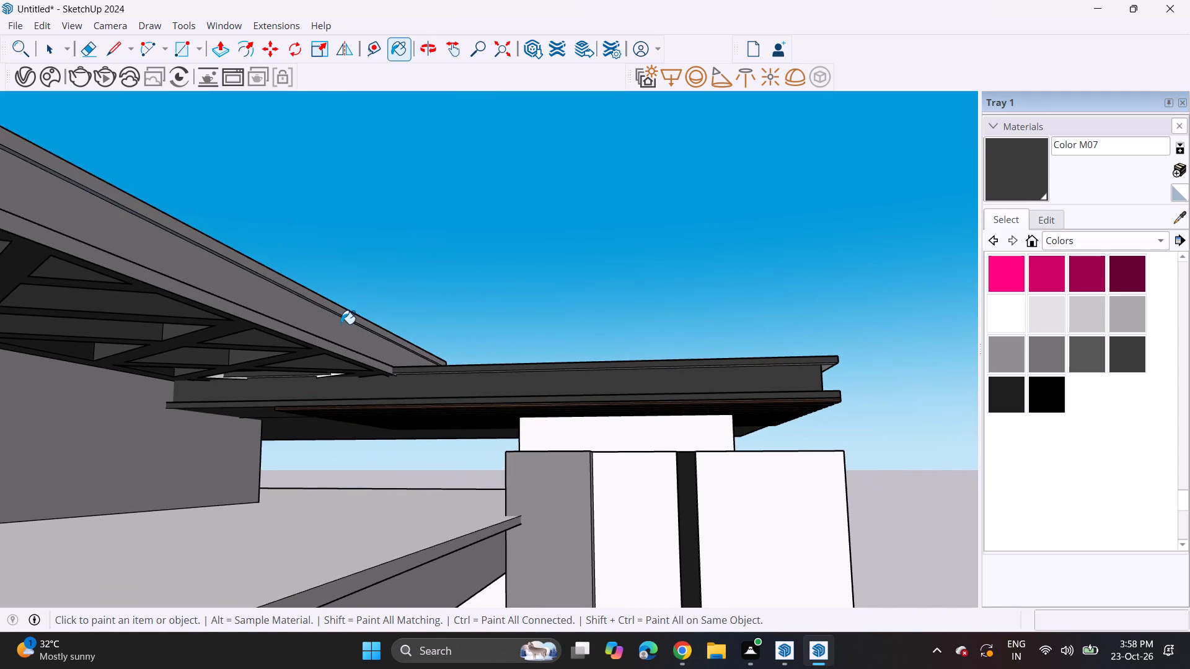
{"action": "left_click", "coordinate": [343, 308]}
{"action": "left_click", "coordinate": [341, 347]}
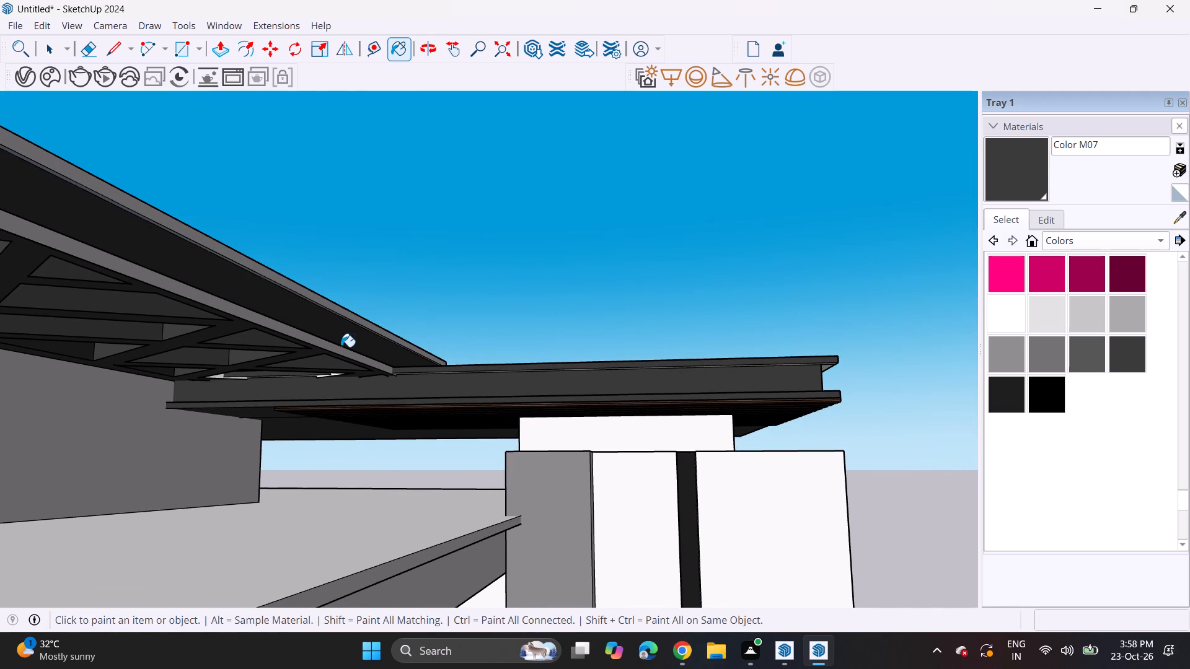
{"action": "left_click", "coordinate": [341, 353]}
{"action": "left_click", "coordinate": [345, 313]}
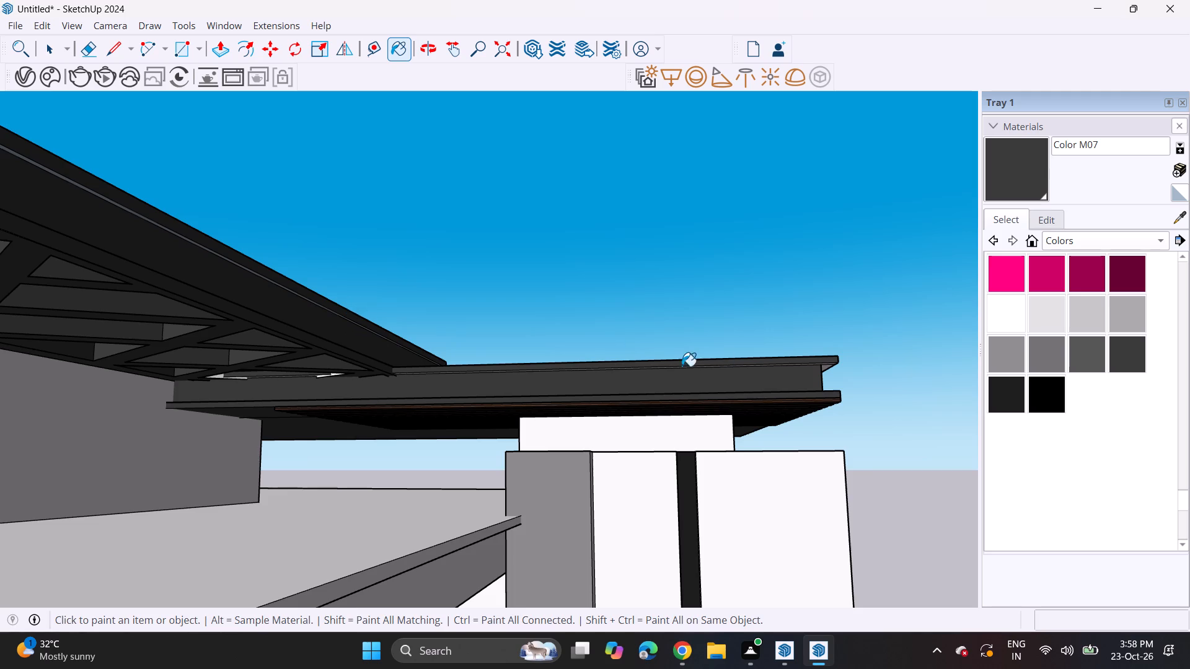
Paint the outer end faces, the underside of the upper lip and the lower edge of the rear roof with Color M07.
{"action": "scroll", "coordinate": [754, 366], "scroll_direction": "up", "scroll_amount": 1}
{"action": "middle_click_drag", "start_coordinate": [736, 364], "coordinate": [692, 307]}
{"action": "scroll", "coordinate": [858, 310], "scroll_direction": "up", "scroll_amount": 5}
{"action": "scroll", "coordinate": [836, 365], "scroll_direction": "down", "scroll_amount": 14}
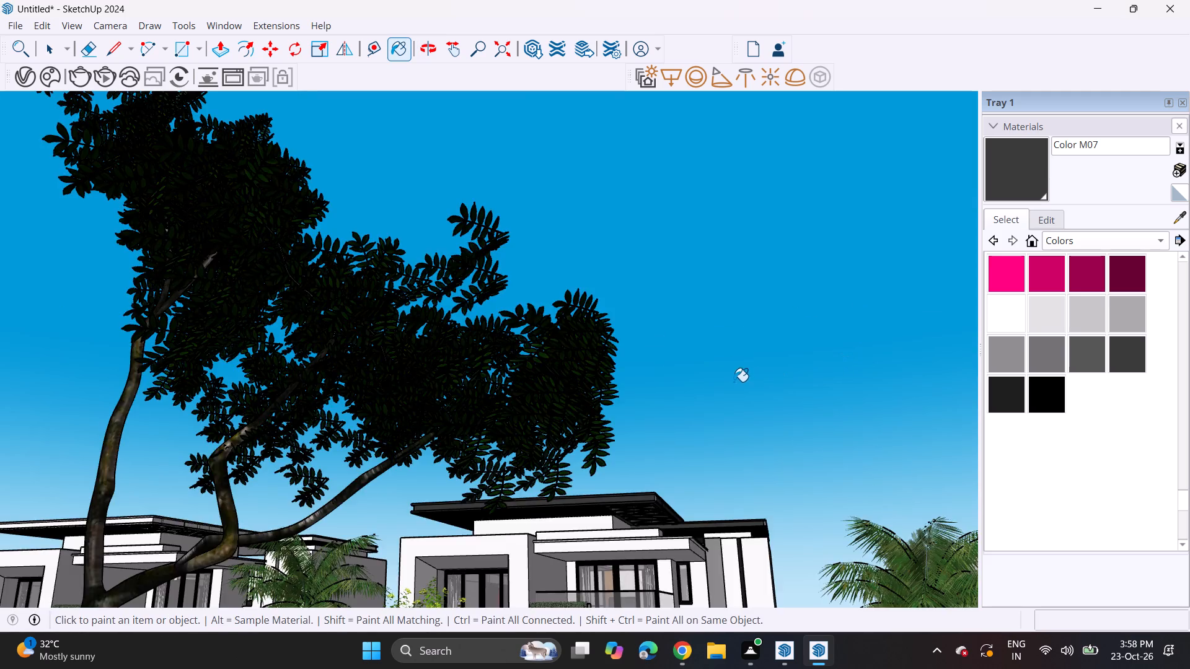
{"action": "scroll", "coordinate": [734, 382], "scroll_direction": "down", "scroll_amount": 1}
{"action": "scroll", "coordinate": [769, 479], "scroll_direction": "up", "scroll_amount": 20}
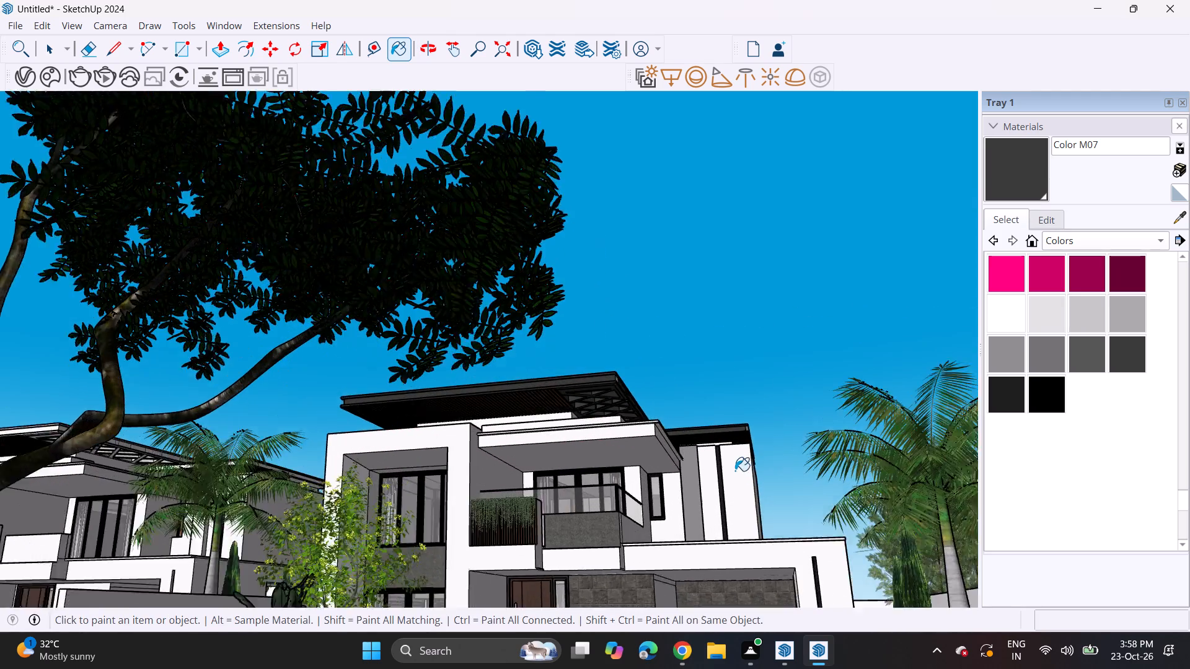
{"action": "scroll", "coordinate": [736, 446], "scroll_direction": "up", "scroll_amount": 18}
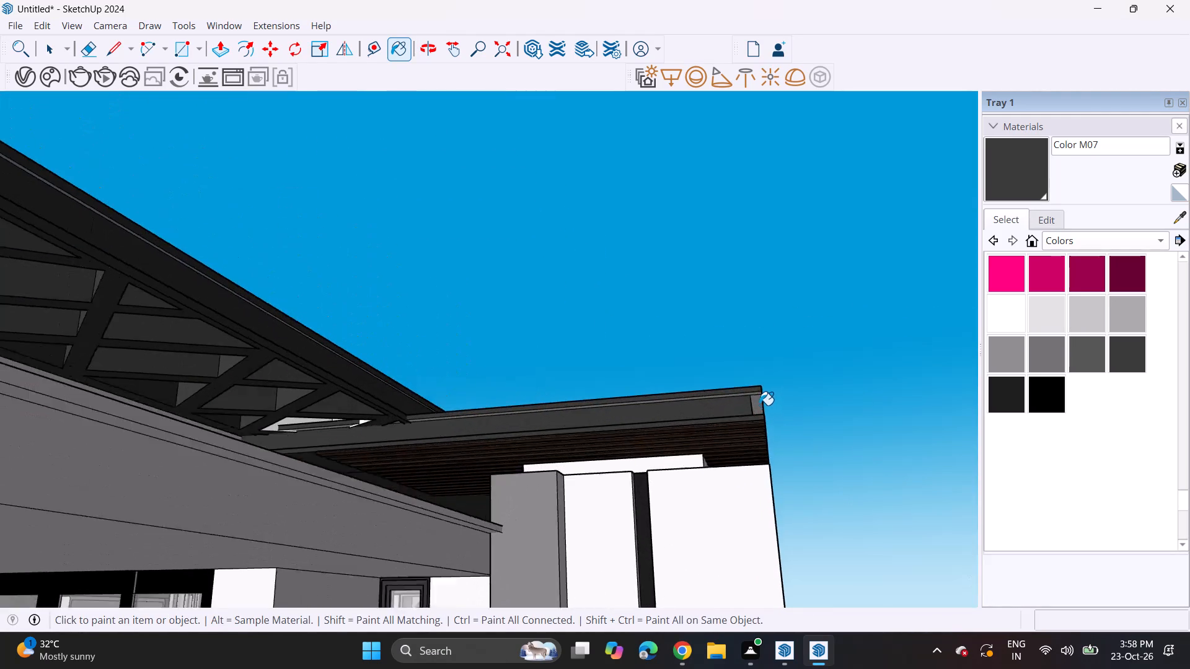
{"action": "scroll", "coordinate": [759, 405], "scroll_direction": "up", "scroll_amount": 10}
{"action": "left_click", "coordinate": [755, 404]}
{"action": "left_click", "coordinate": [745, 371]}
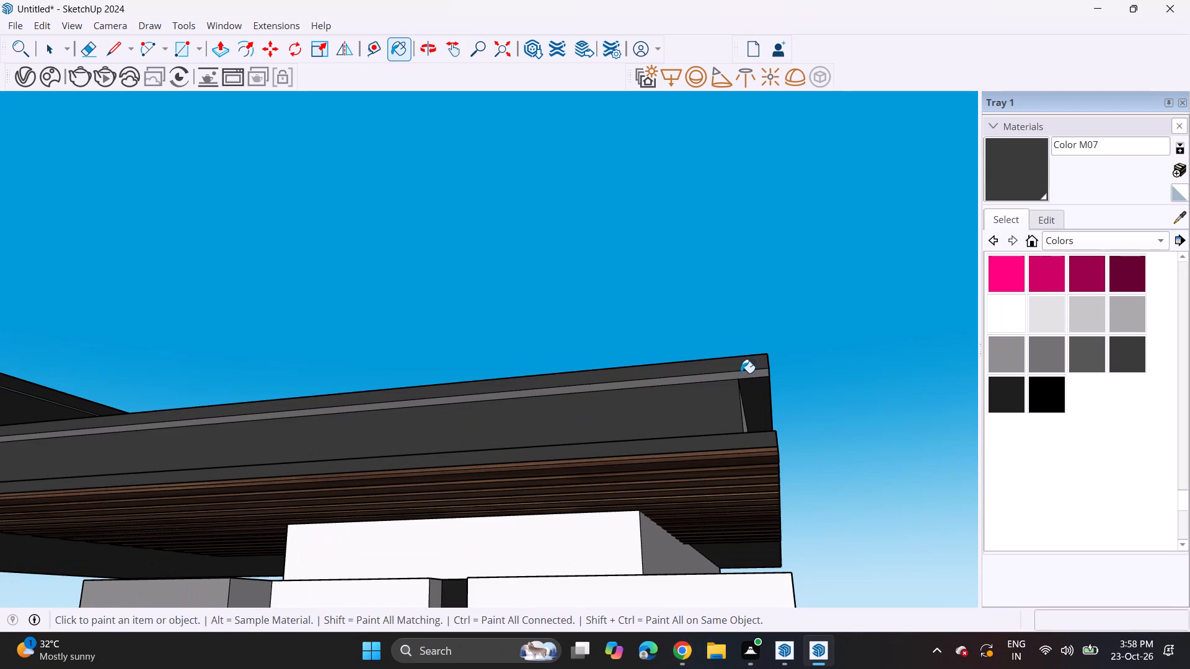
{"action": "left_click", "coordinate": [727, 375]}
{"action": "left_click", "coordinate": [744, 422]}
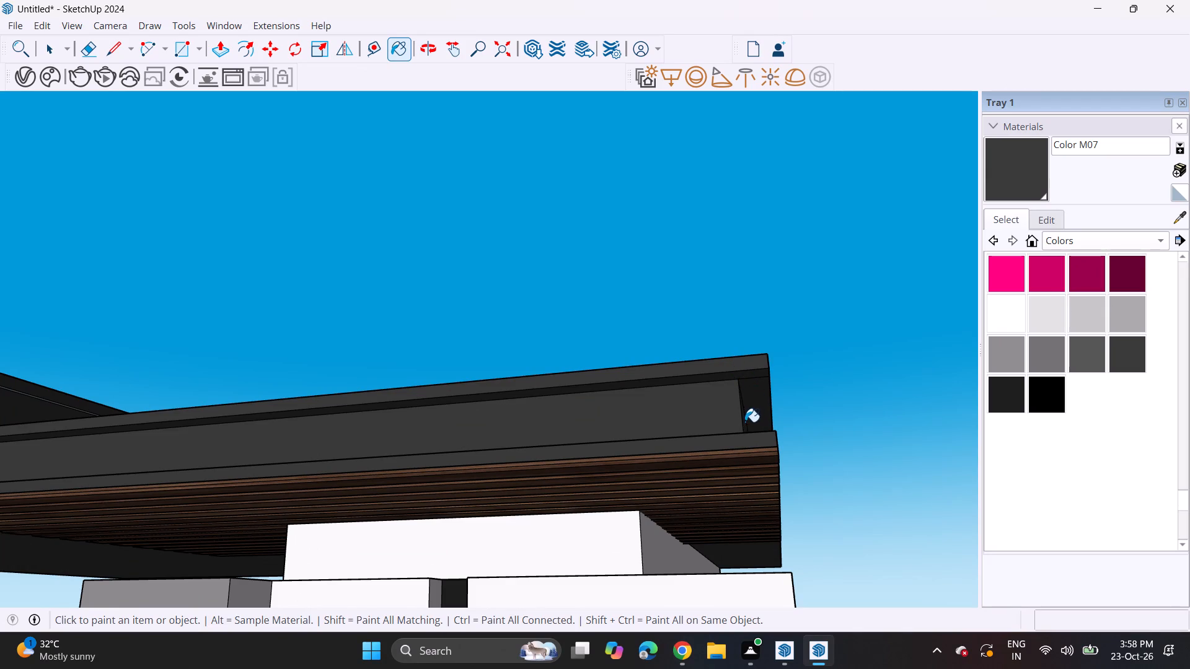
{"action": "left_click", "coordinate": [730, 442]}
Paint the lower ledge and the top surface of the rear roof with Color M07.
{"action": "middle_click_drag", "start_coordinate": [719, 403], "coordinate": [718, 438]}
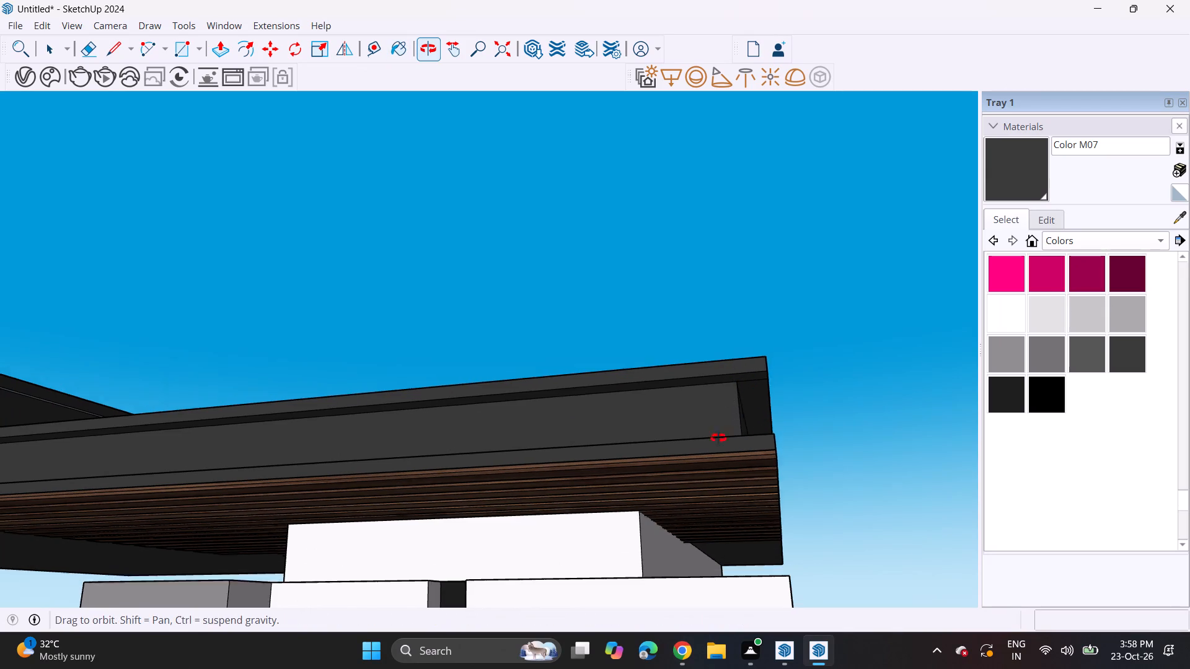
{"action": "middle_click_drag", "start_coordinate": [718, 438], "coordinate": [733, 488]}
{"action": "left_click", "coordinate": [756, 549]}
{"action": "left_click", "coordinate": [754, 557]}
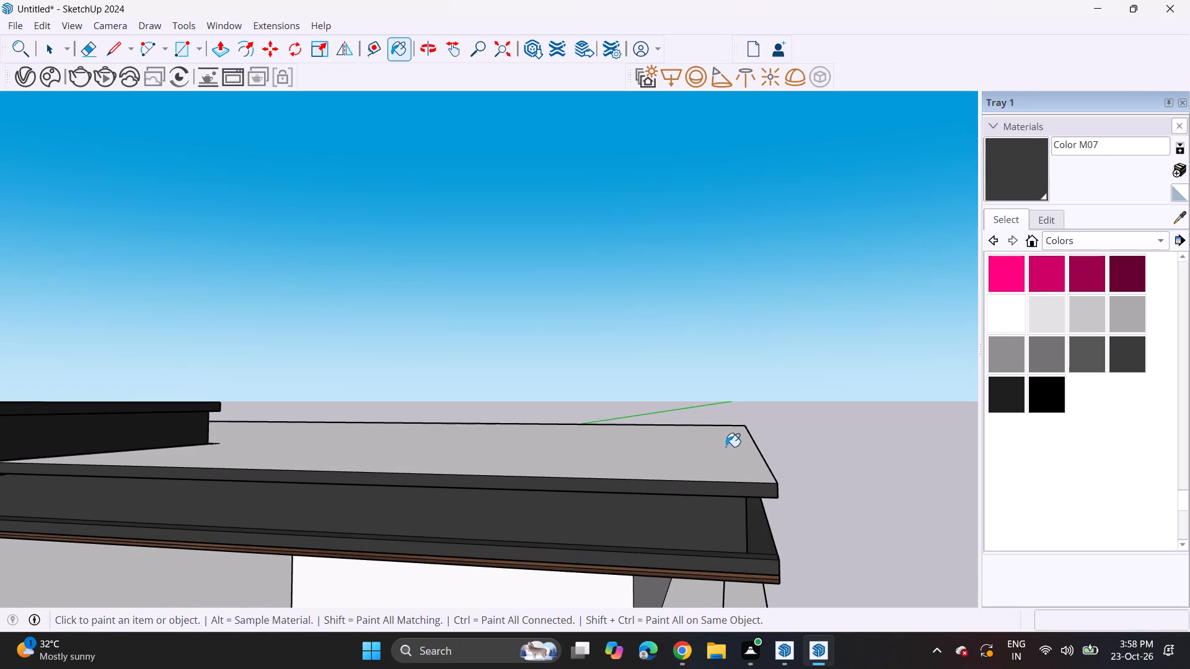
{"action": "left_click", "coordinate": [726, 445]}
Paint the main roof's top surface and its front edge strip with Color M07.
{"action": "scroll", "coordinate": [565, 456], "scroll_direction": "down", "scroll_amount": 6}
{"action": "scroll", "coordinate": [562, 455], "scroll_direction": "up", "scroll_amount": 1}
{"action": "scroll", "coordinate": [557, 449], "scroll_direction": "down", "scroll_amount": 9}
{"action": "scroll", "coordinate": [448, 388], "scroll_direction": "up", "scroll_amount": 1}
{"action": "middle_click_drag", "start_coordinate": [443, 396], "coordinate": [459, 486]}
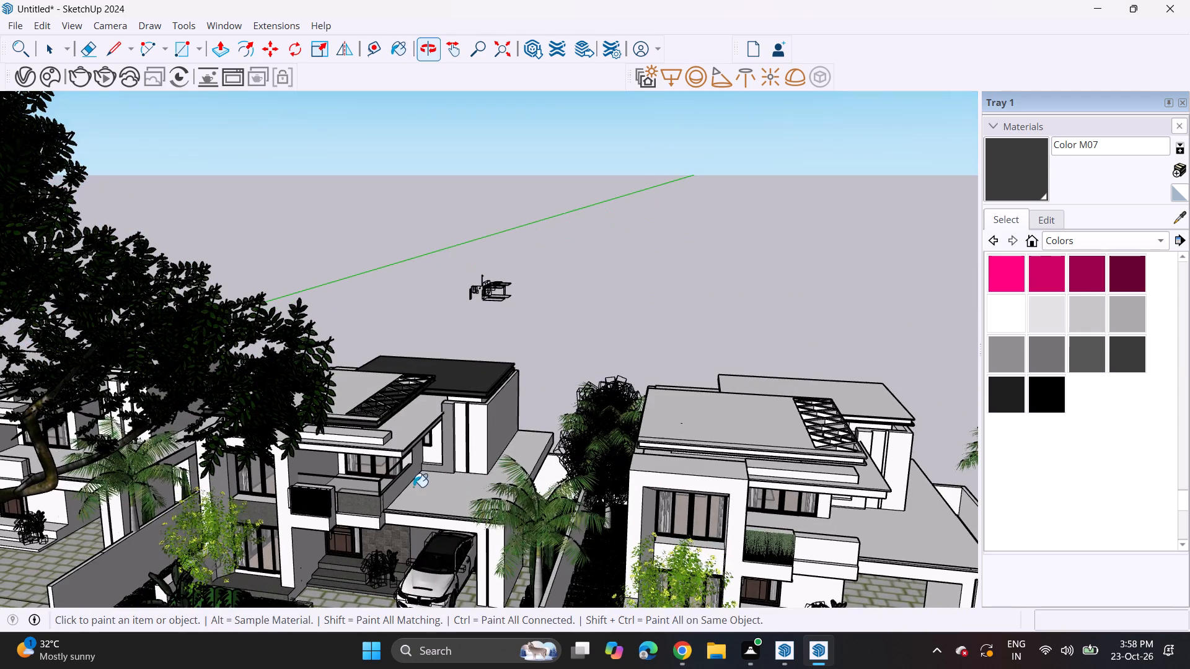
{"action": "scroll", "coordinate": [396, 418], "scroll_direction": "up", "scroll_amount": 5}
{"action": "left_click", "coordinate": [305, 388]}
{"action": "scroll", "coordinate": [312, 419], "scroll_direction": "up", "scroll_amount": 6}
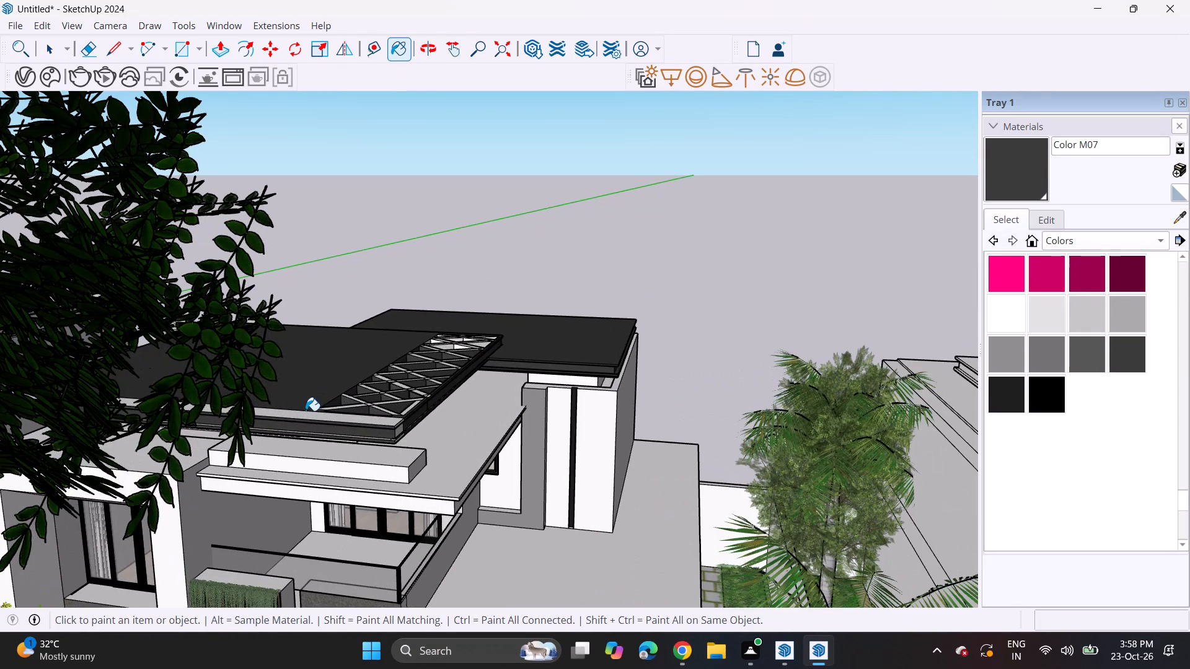
{"action": "left_click", "coordinate": [309, 414]}
Examine the painted roof from below and the whole front facade from street level.
{"action": "scroll", "coordinate": [329, 435], "scroll_direction": "up", "scroll_amount": 1}
{"action": "middle_click_drag", "start_coordinate": [340, 414], "coordinate": [463, 245]}
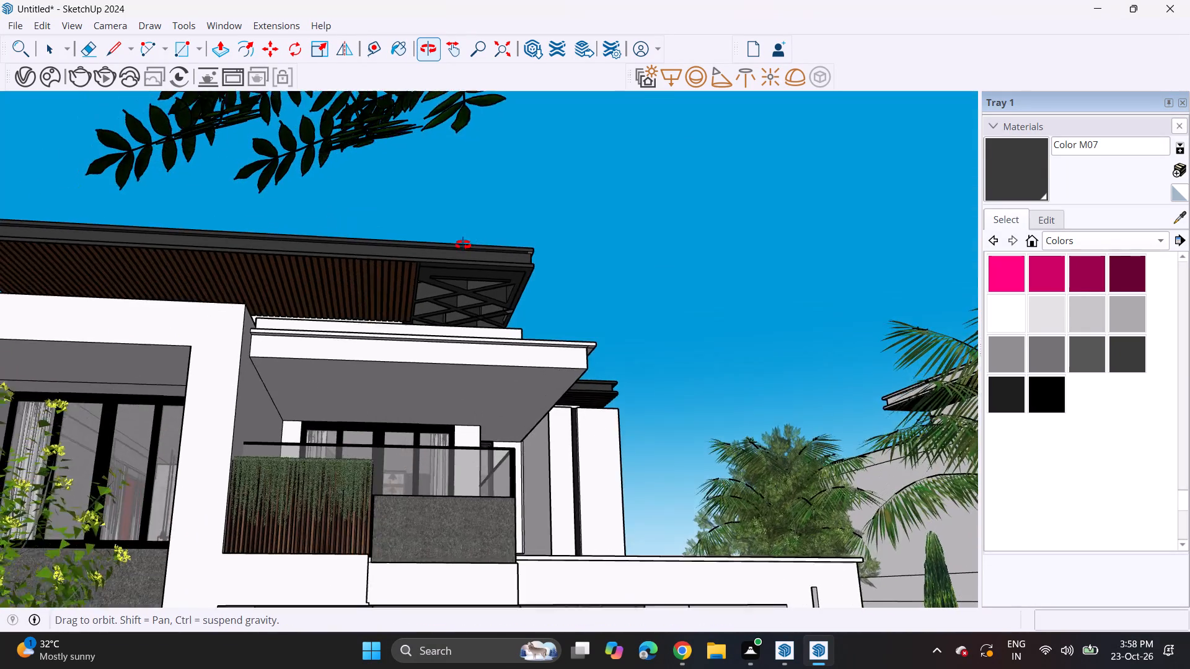
{"action": "middle_click_drag", "start_coordinate": [463, 245], "coordinate": [460, 236]}
{"action": "scroll", "coordinate": [464, 237], "scroll_direction": "up", "scroll_amount": 1}
{"action": "scroll", "coordinate": [460, 236], "scroll_direction": "down", "scroll_amount": 4}
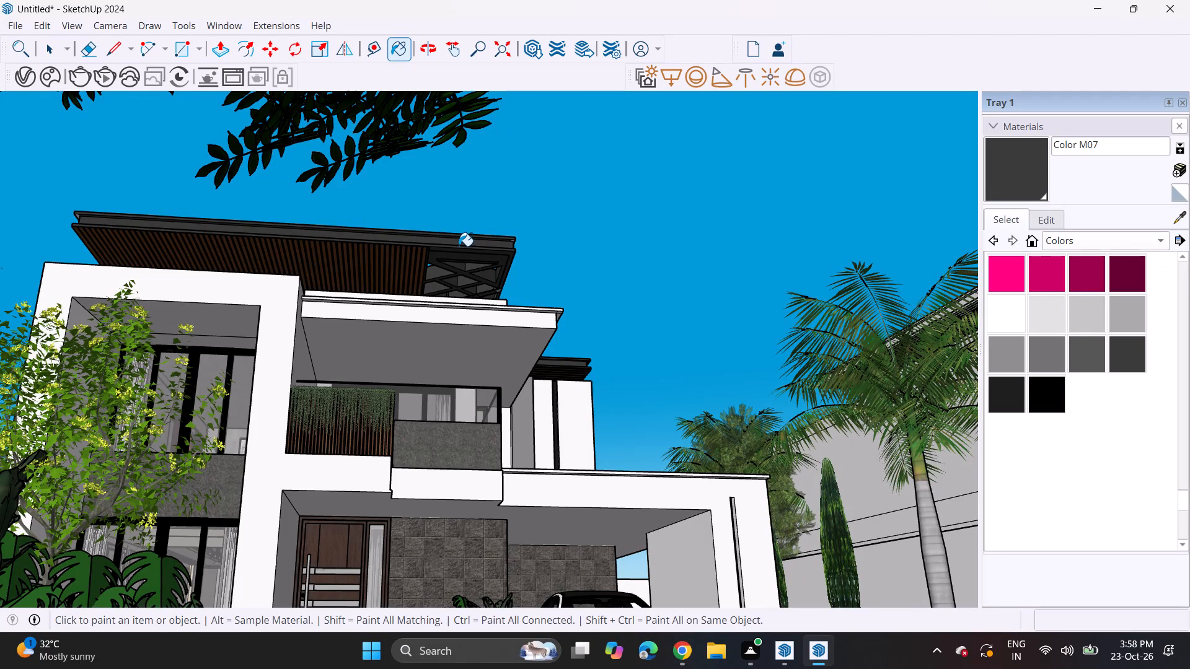
{"action": "scroll", "coordinate": [459, 246], "scroll_direction": "down", "scroll_amount": 4}
{"action": "middle_click_drag", "start_coordinate": [447, 278], "coordinate": [425, 310]}
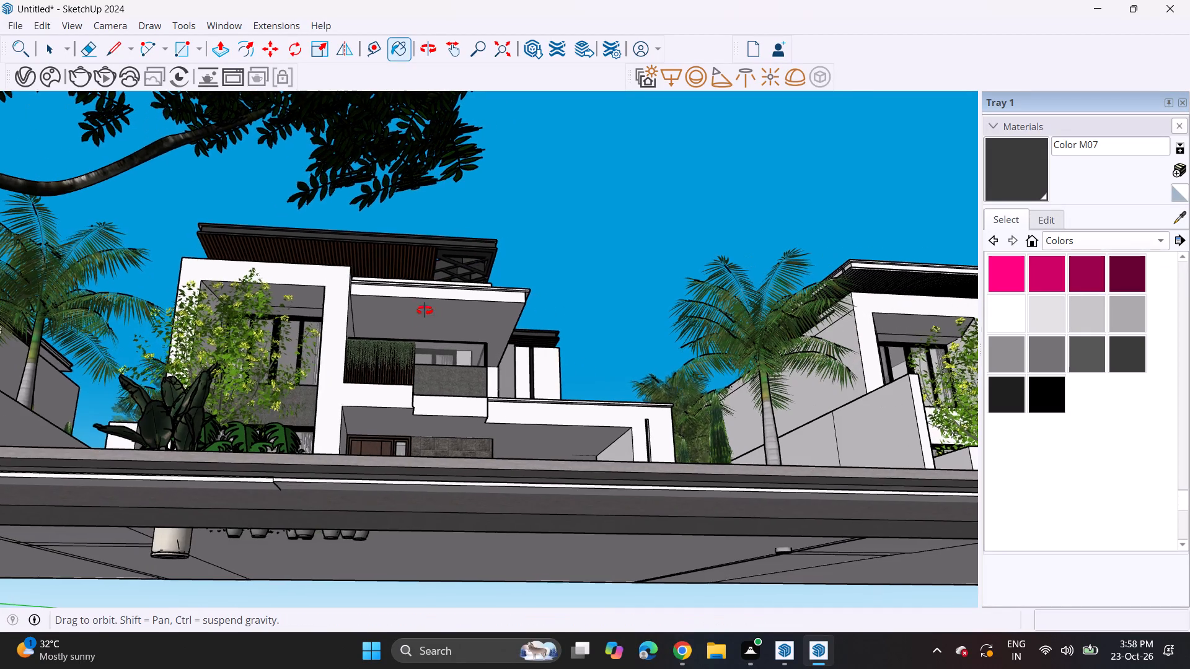
{"action": "middle_click_drag", "start_coordinate": [425, 310], "coordinate": [410, 362]}
{"action": "middle_click_drag", "start_coordinate": [400, 400], "coordinate": [462, 338], "text": "shift"}
{"action": "scroll", "coordinate": [410, 391], "scroll_direction": "up", "scroll_amount": 1, "text": "shift"}
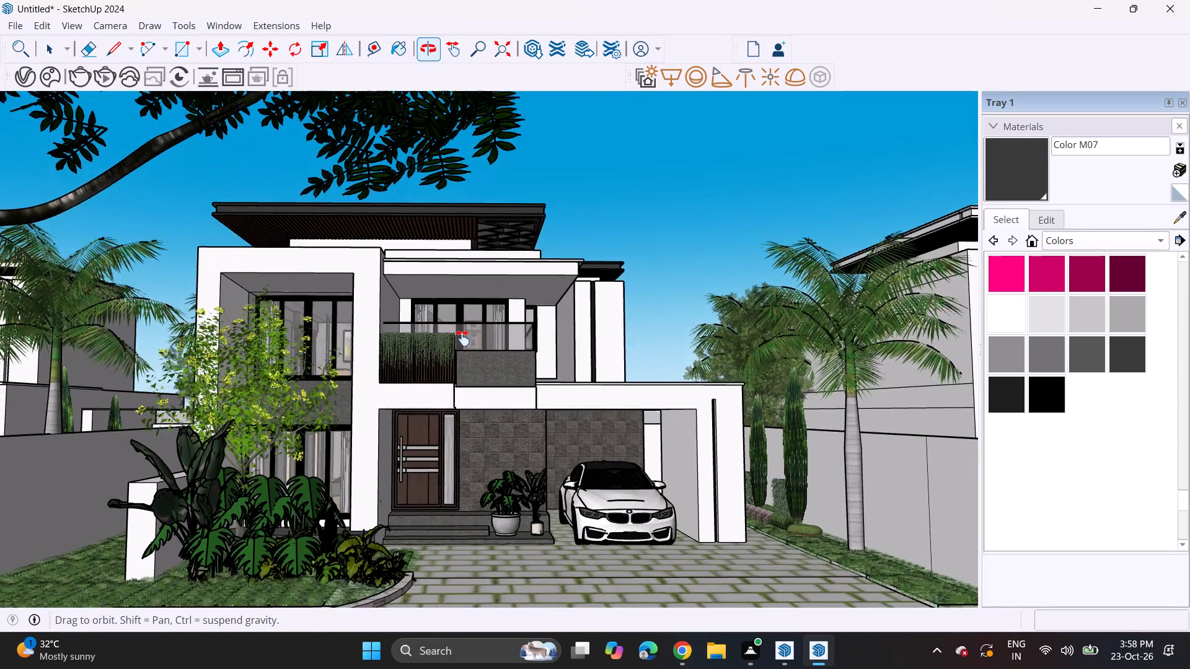
{"action": "middle_click_drag", "start_coordinate": [462, 338], "coordinate": [471, 325], "text": "shift"}
{"action": "scroll", "coordinate": [1082, 316], "scroll_direction": "up", "scroll_amount": 2}
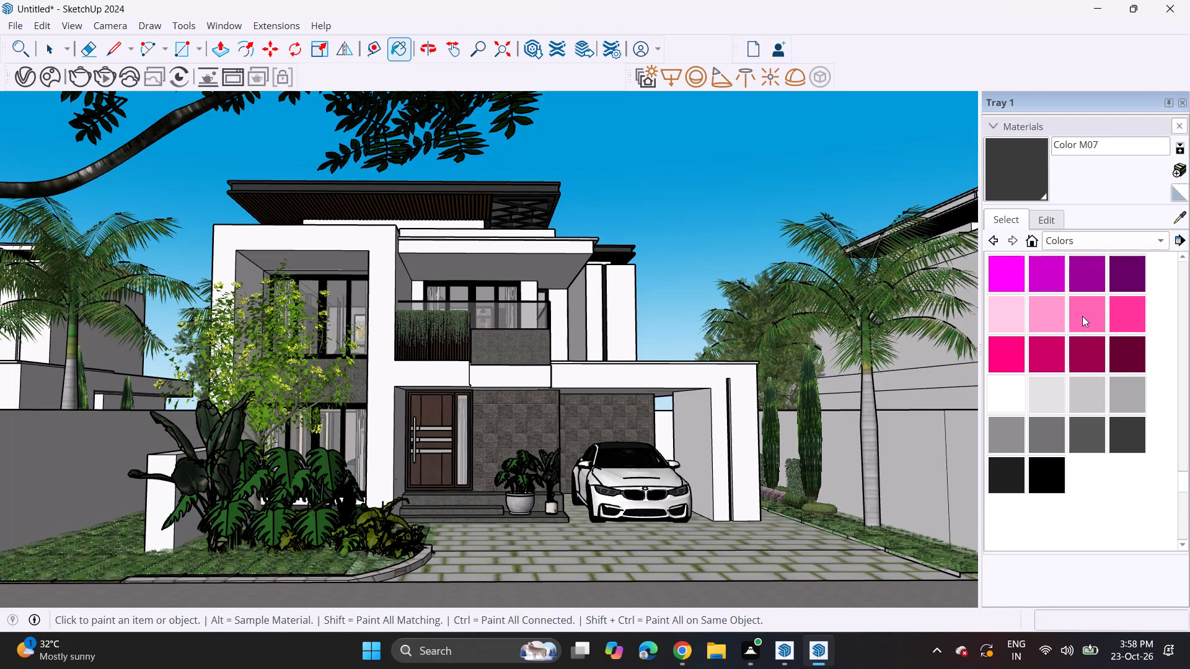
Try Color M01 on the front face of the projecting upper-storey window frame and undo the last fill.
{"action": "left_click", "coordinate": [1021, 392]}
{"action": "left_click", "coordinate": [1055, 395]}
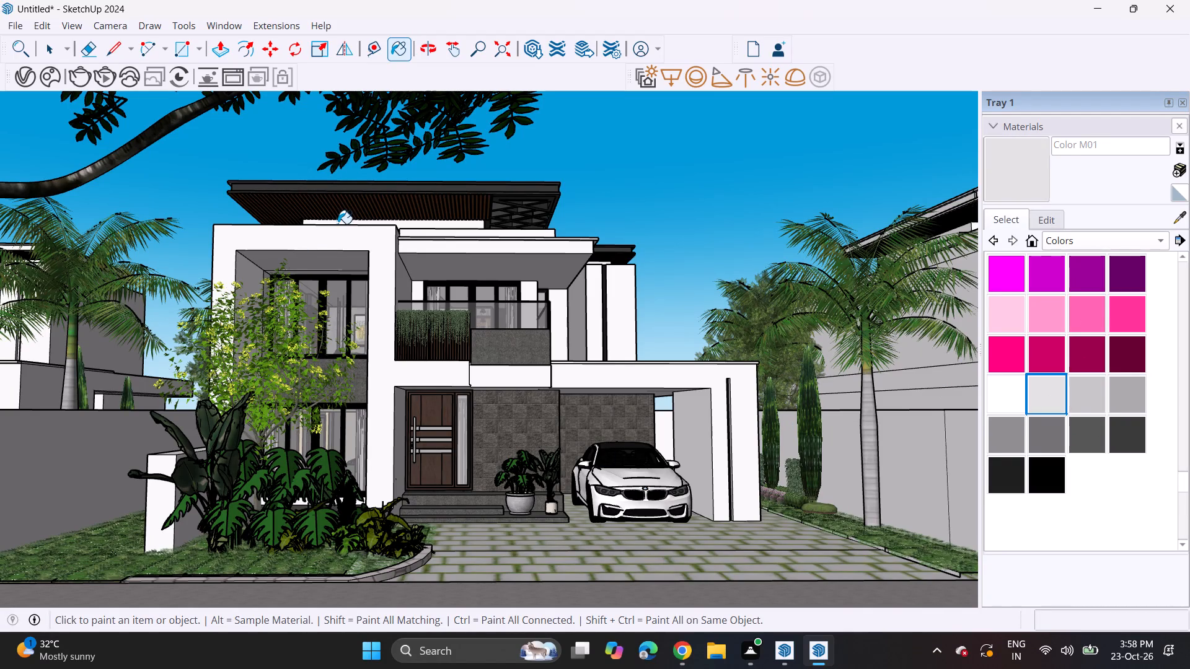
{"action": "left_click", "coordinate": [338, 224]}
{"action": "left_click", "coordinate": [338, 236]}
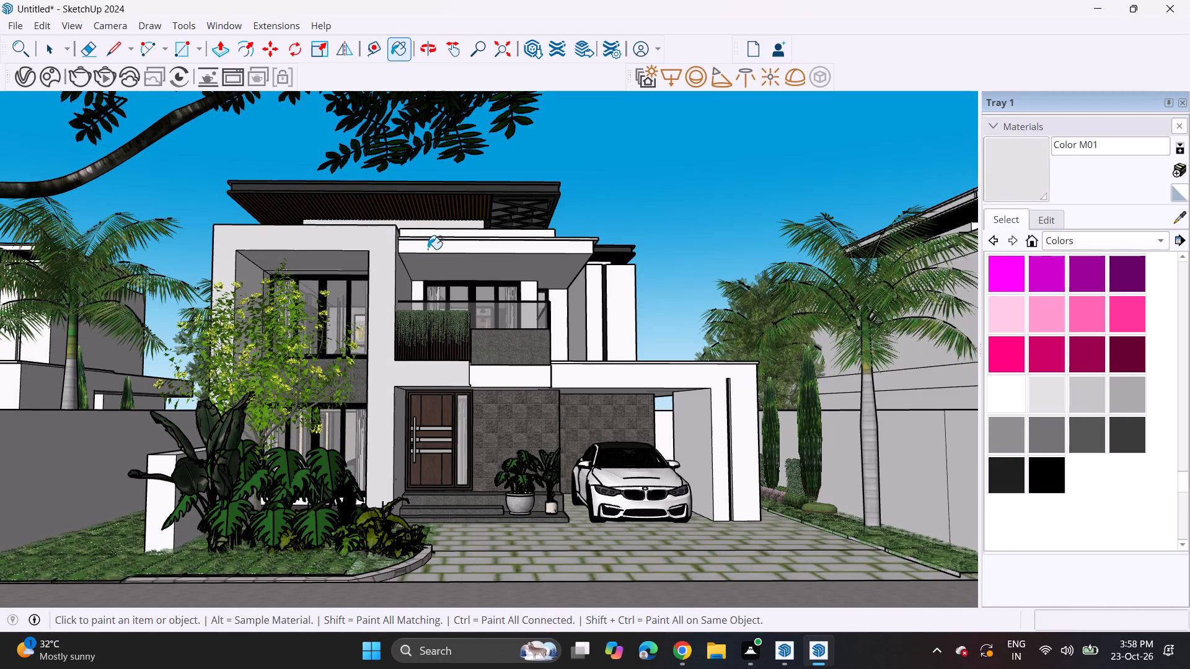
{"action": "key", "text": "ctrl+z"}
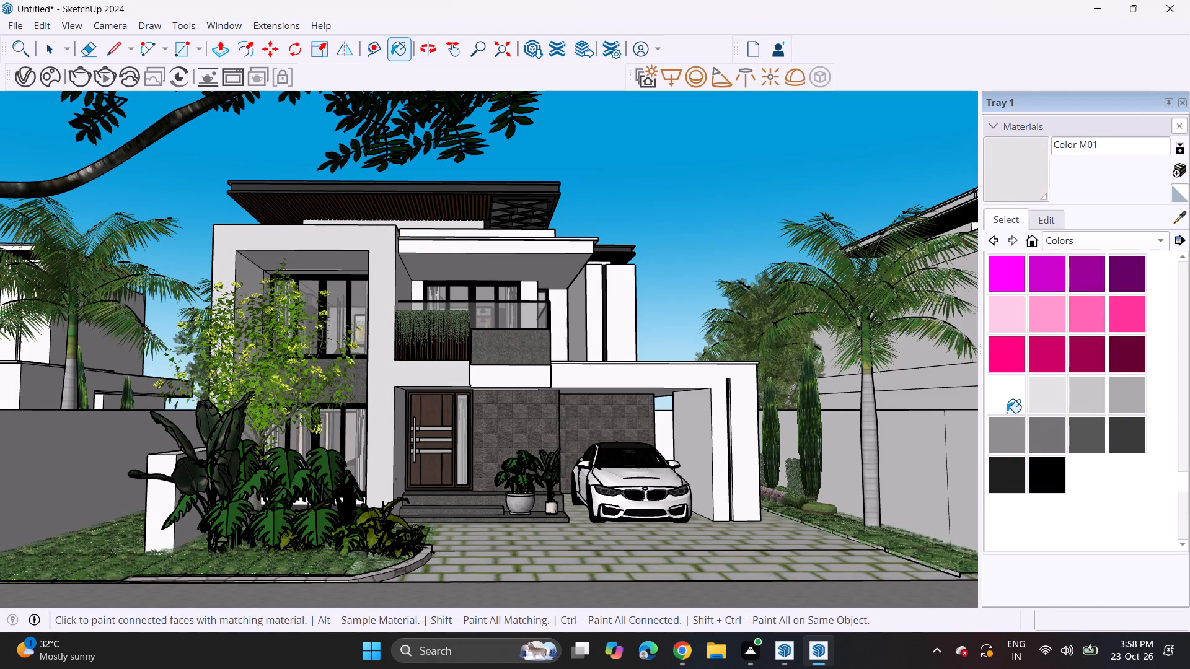
Paint the front and inner faces of the projecting window frame with white Color M00.
{"action": "left_click", "coordinate": [1007, 413]}
{"action": "left_click", "coordinate": [364, 231]}
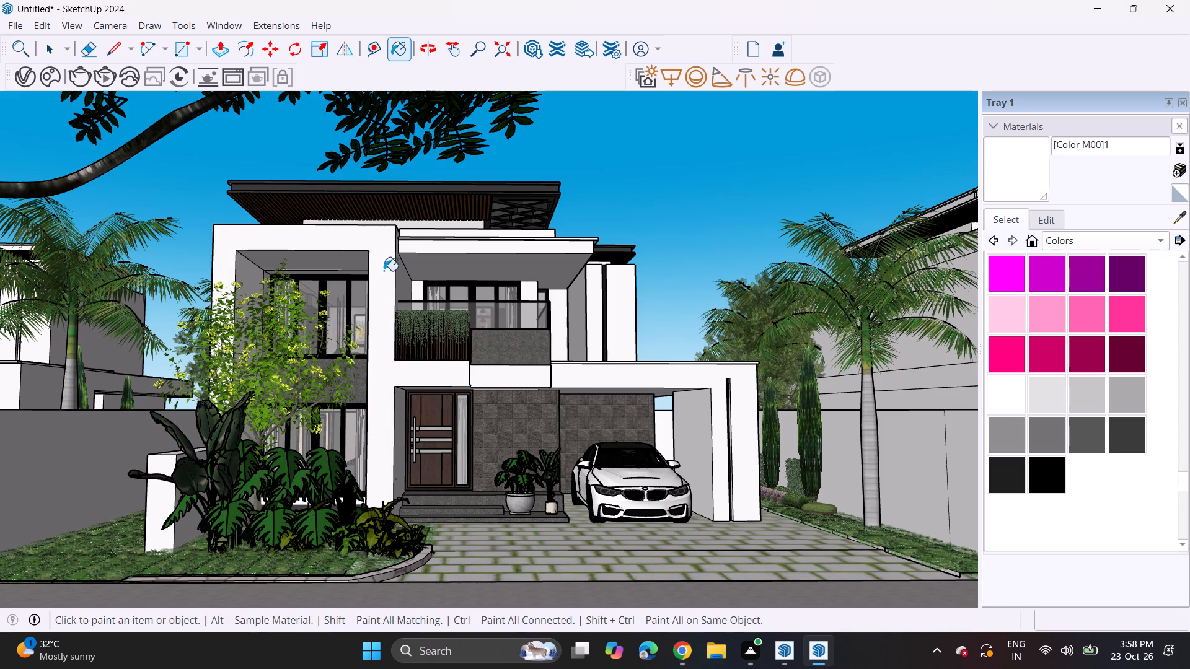
{"action": "left_click", "coordinate": [350, 267]}
{"action": "left_click", "coordinate": [249, 268]}
Paint the band above the entrance, the balcony base, and the carport's beam and column faces with white Color M00.
{"action": "left_click", "coordinate": [442, 375]}
{"action": "left_click", "coordinate": [500, 383]}
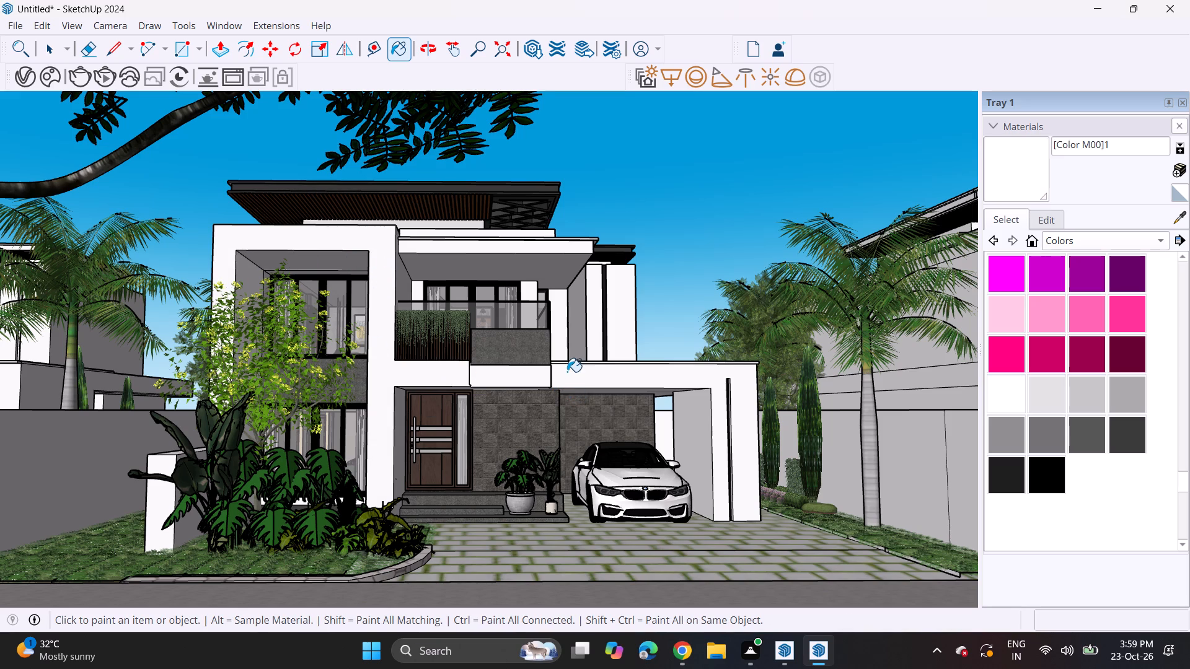
{"action": "left_click", "coordinate": [564, 379]}
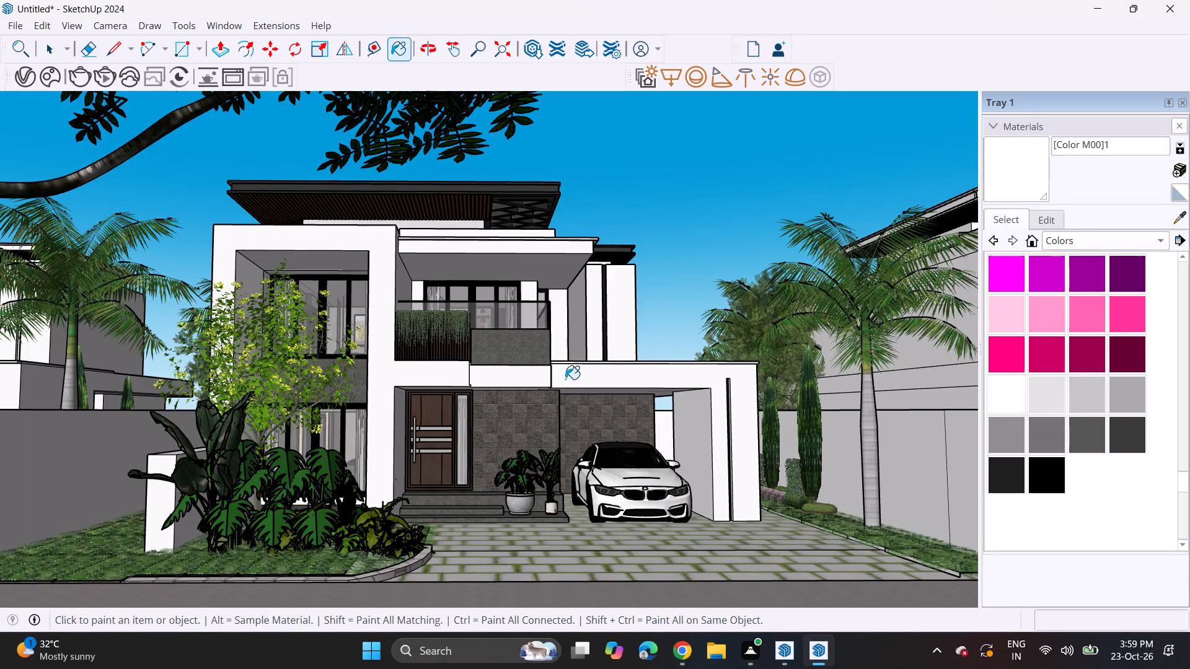
{"action": "left_click", "coordinate": [700, 432]}
{"action": "left_click", "coordinate": [720, 434]}
{"action": "left_click", "coordinate": [744, 431]}
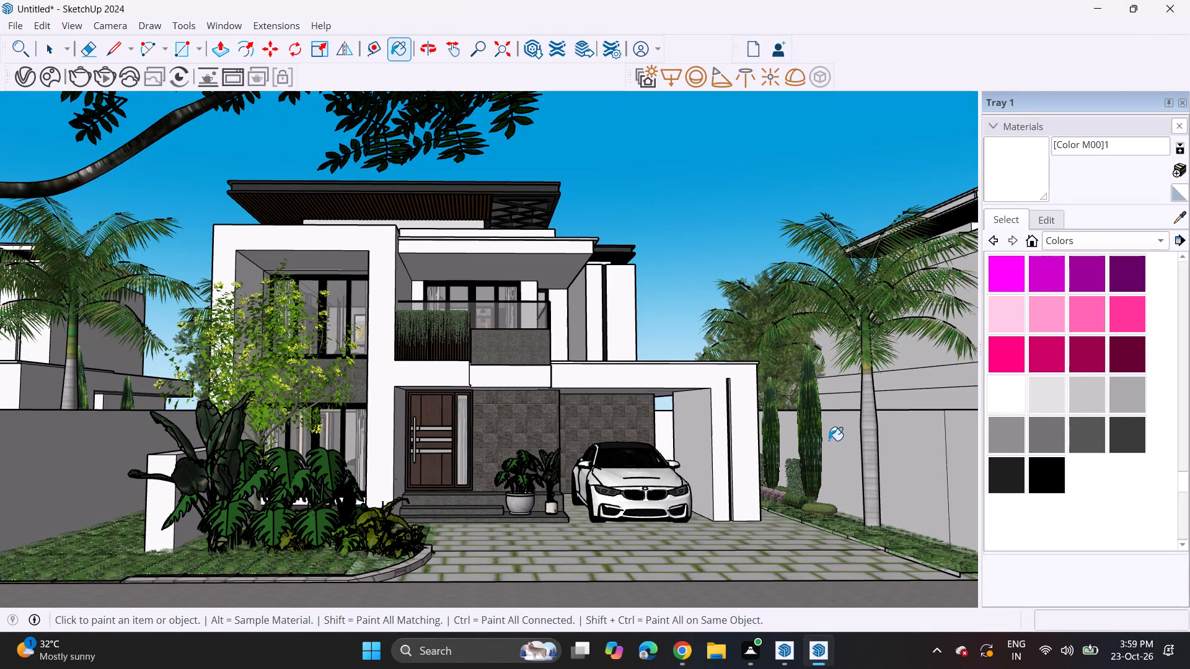
Paint the boundary walls on both sides of the house and the wall behind the carport with white Color M00.
{"action": "left_click", "coordinate": [833, 443]}
{"action": "left_click", "coordinate": [664, 426]}
{"action": "left_click", "coordinate": [110, 450]}
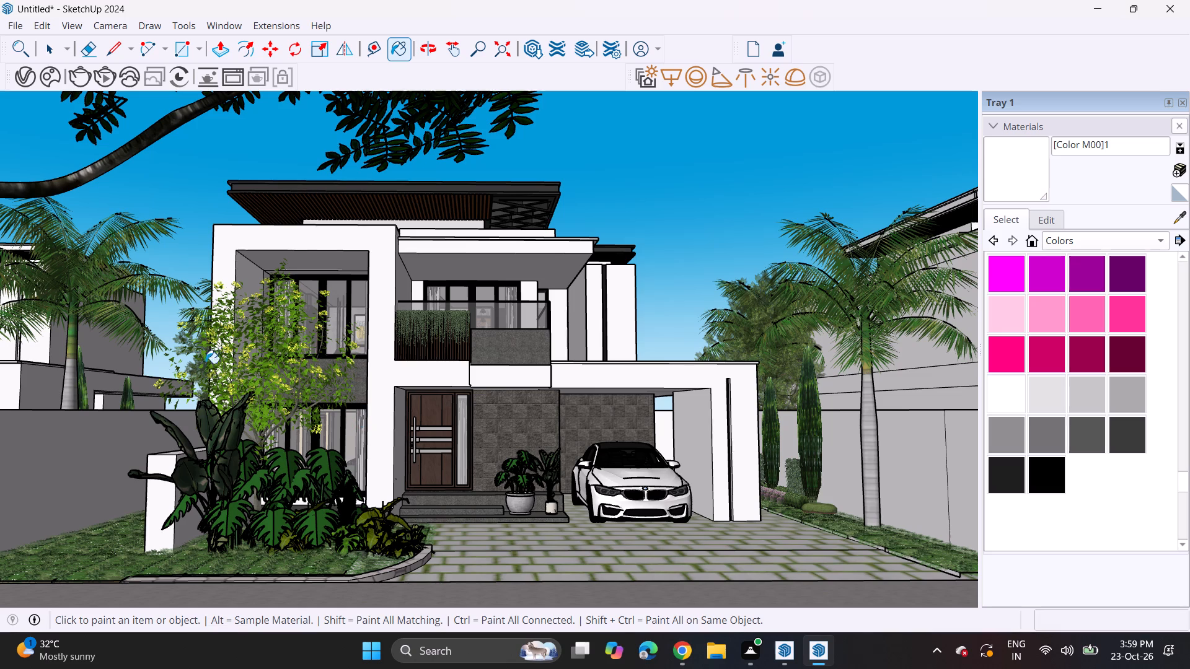
Draw a circle of about 9" radius on the soffit above the projecting upper-storey window and recess it about 3 1/8".
{"action": "scroll", "coordinate": [285, 302], "scroll_direction": "up", "scroll_amount": 18}
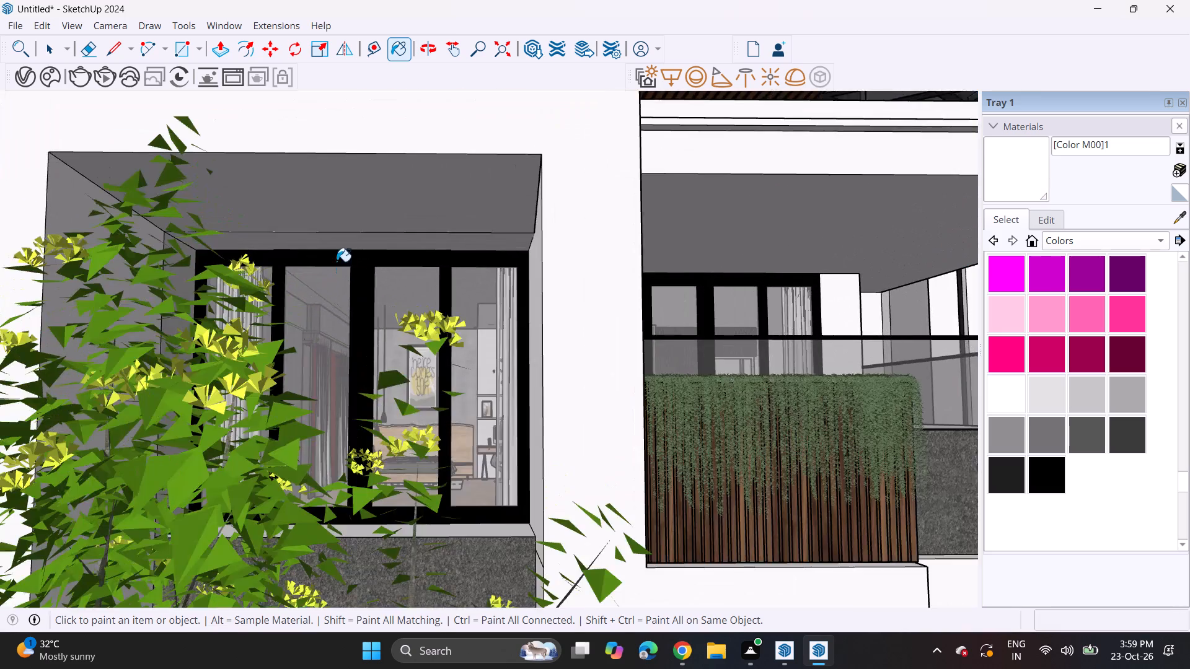
{"action": "scroll", "coordinate": [334, 253], "scroll_direction": "up", "scroll_amount": 7}
{"action": "scroll", "coordinate": [335, 253], "scroll_direction": "down", "scroll_amount": 1}
{"action": "scroll", "coordinate": [335, 251], "scroll_direction": "up", "scroll_amount": 2}
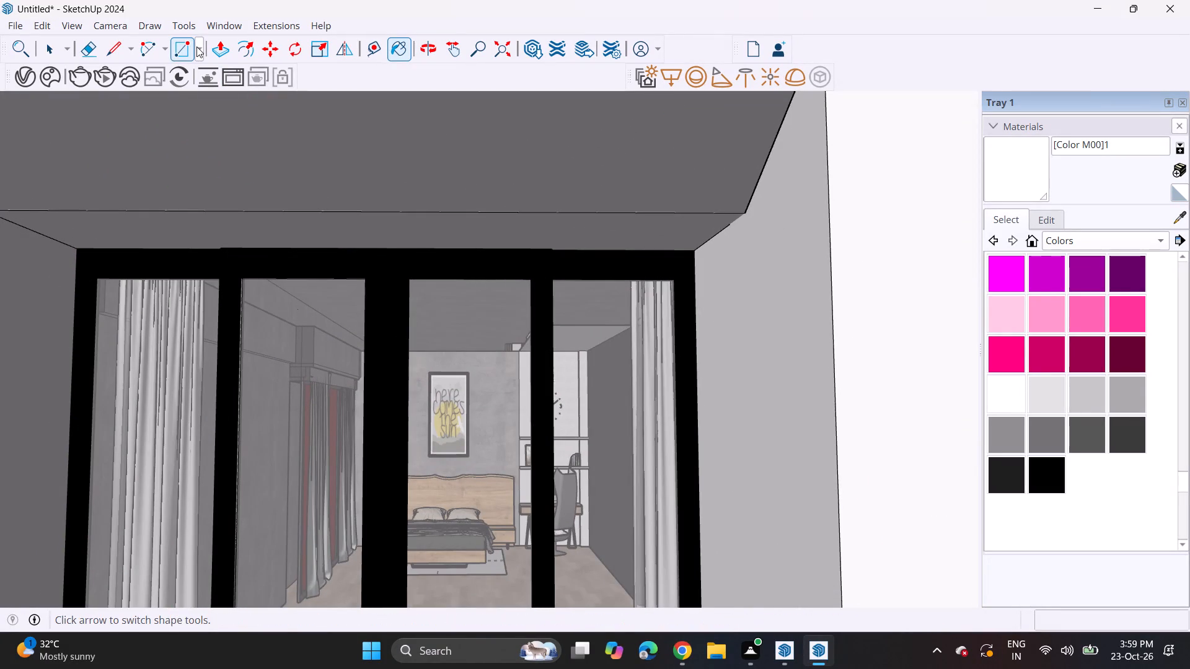
{"action": "left_click", "coordinate": [196, 46]}
{"action": "left_click", "coordinate": [205, 113]}
{"action": "middle_click_drag", "start_coordinate": [350, 269], "coordinate": [364, 209]}
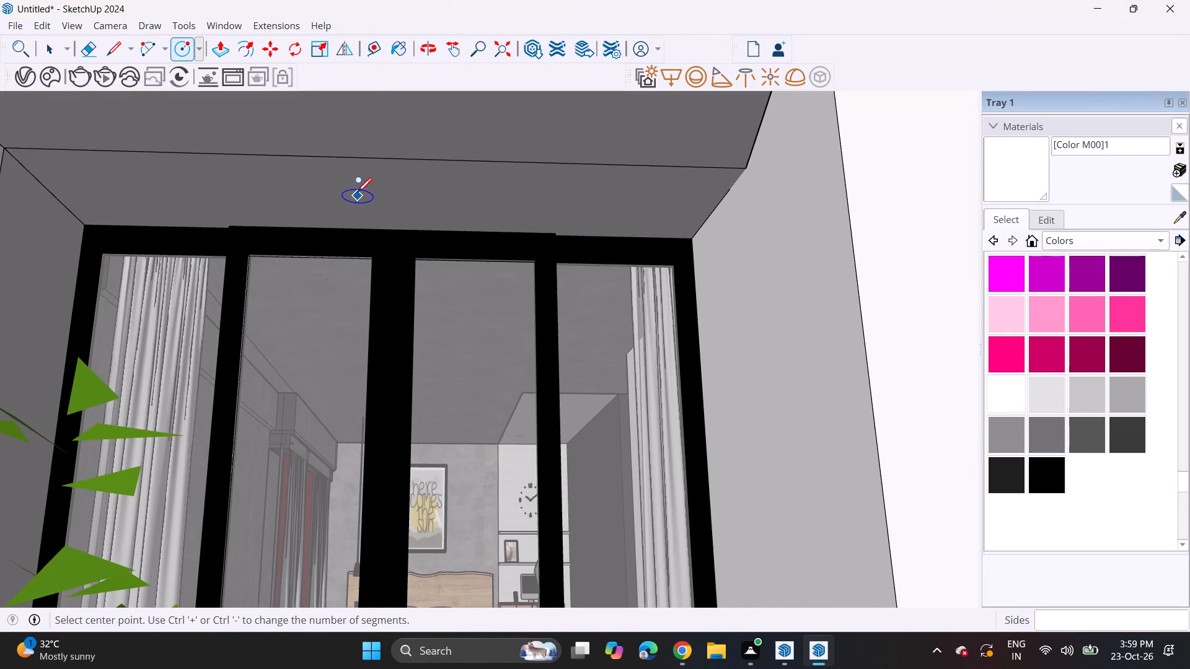
{"action": "left_click", "coordinate": [365, 192]}
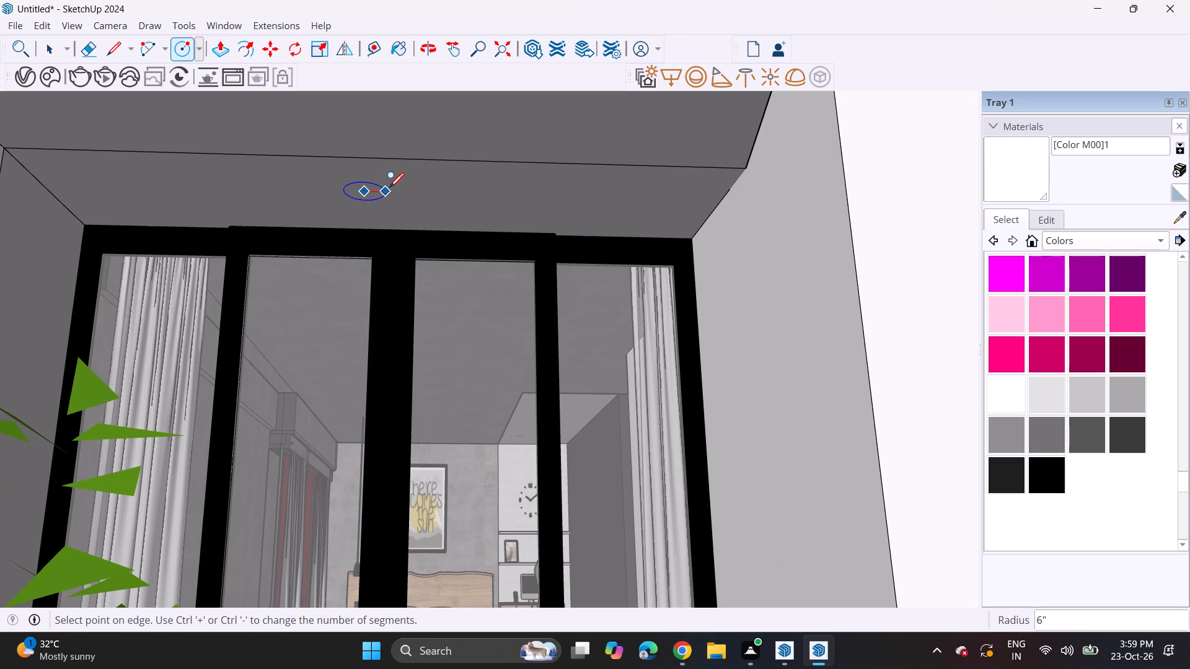
{"action": "left_click", "coordinate": [396, 188]}
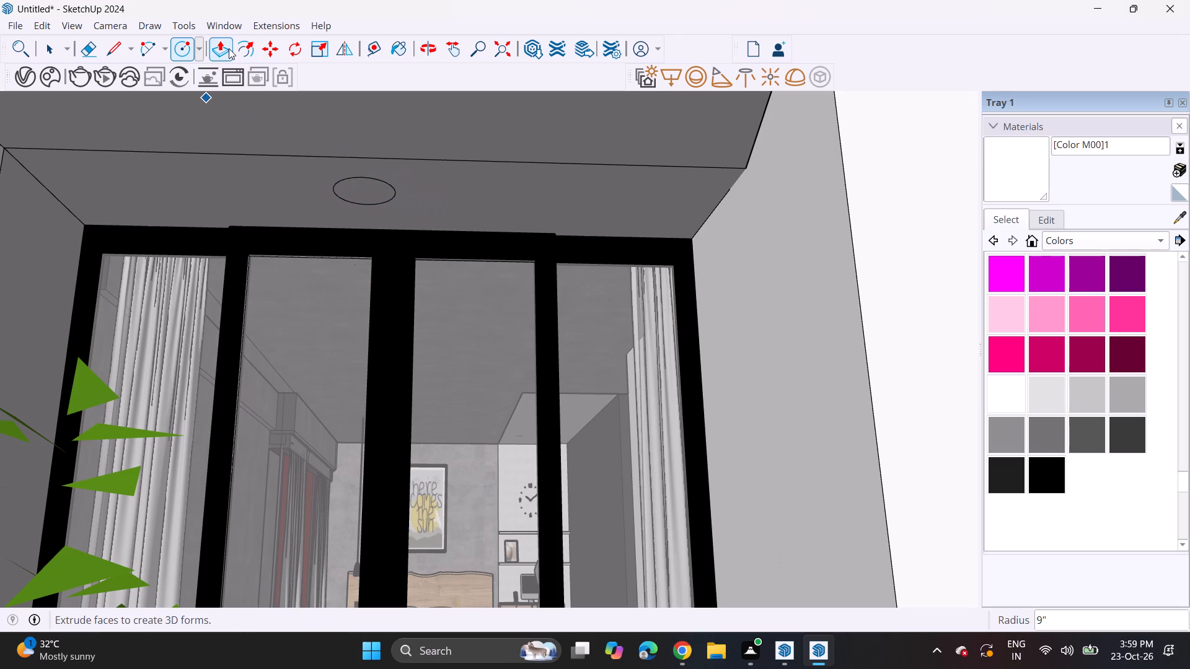
{"action": "left_click", "coordinate": [228, 48]}
{"action": "left_click", "coordinate": [358, 203]}
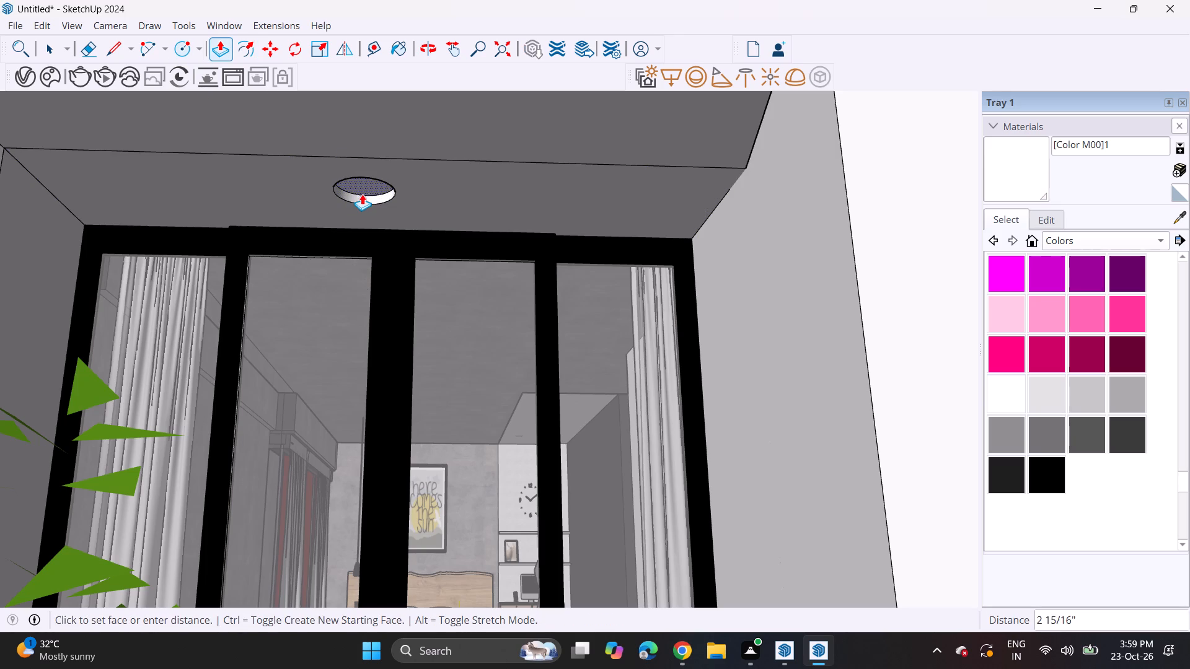
{"action": "left_click", "coordinate": [362, 194]}
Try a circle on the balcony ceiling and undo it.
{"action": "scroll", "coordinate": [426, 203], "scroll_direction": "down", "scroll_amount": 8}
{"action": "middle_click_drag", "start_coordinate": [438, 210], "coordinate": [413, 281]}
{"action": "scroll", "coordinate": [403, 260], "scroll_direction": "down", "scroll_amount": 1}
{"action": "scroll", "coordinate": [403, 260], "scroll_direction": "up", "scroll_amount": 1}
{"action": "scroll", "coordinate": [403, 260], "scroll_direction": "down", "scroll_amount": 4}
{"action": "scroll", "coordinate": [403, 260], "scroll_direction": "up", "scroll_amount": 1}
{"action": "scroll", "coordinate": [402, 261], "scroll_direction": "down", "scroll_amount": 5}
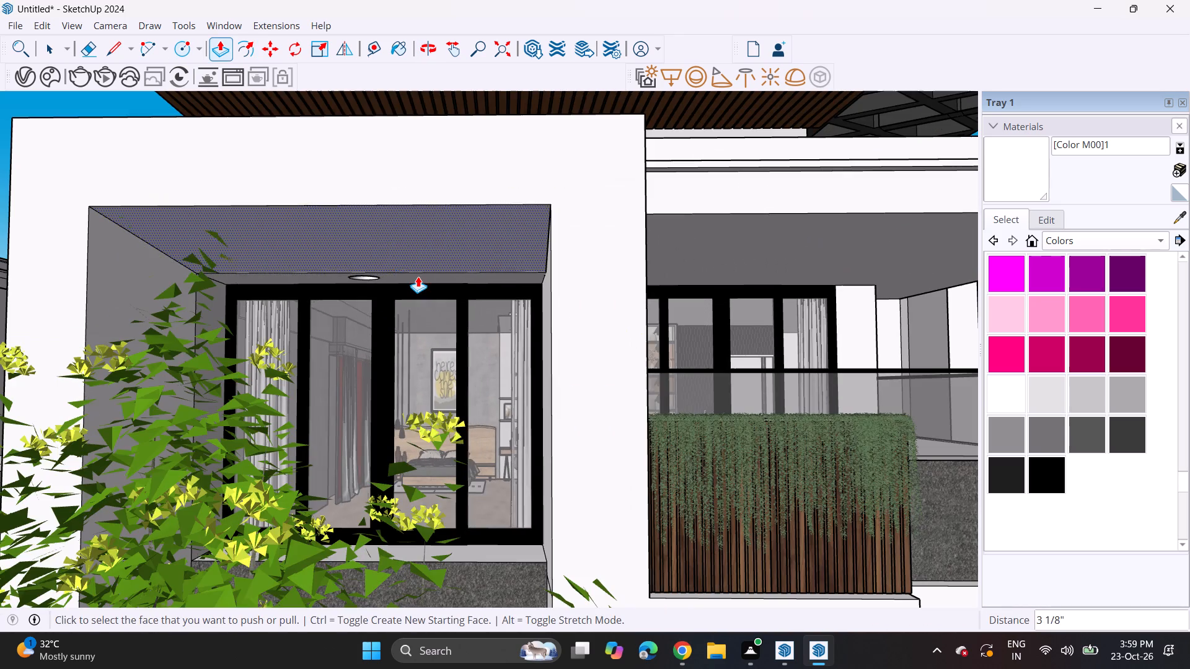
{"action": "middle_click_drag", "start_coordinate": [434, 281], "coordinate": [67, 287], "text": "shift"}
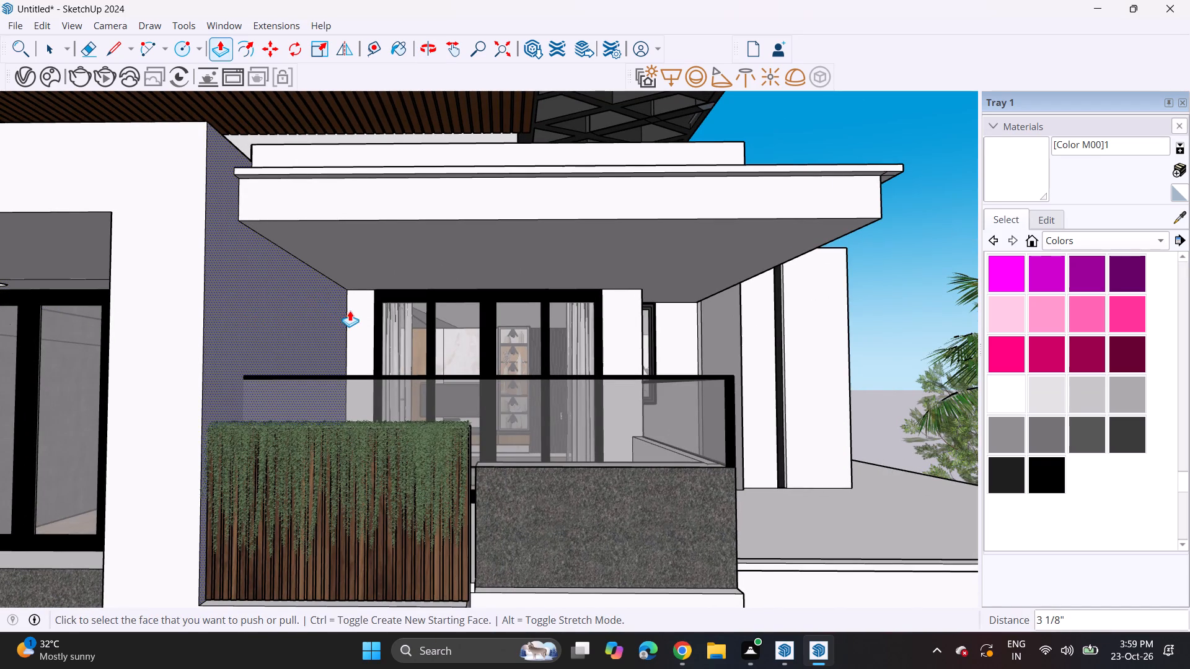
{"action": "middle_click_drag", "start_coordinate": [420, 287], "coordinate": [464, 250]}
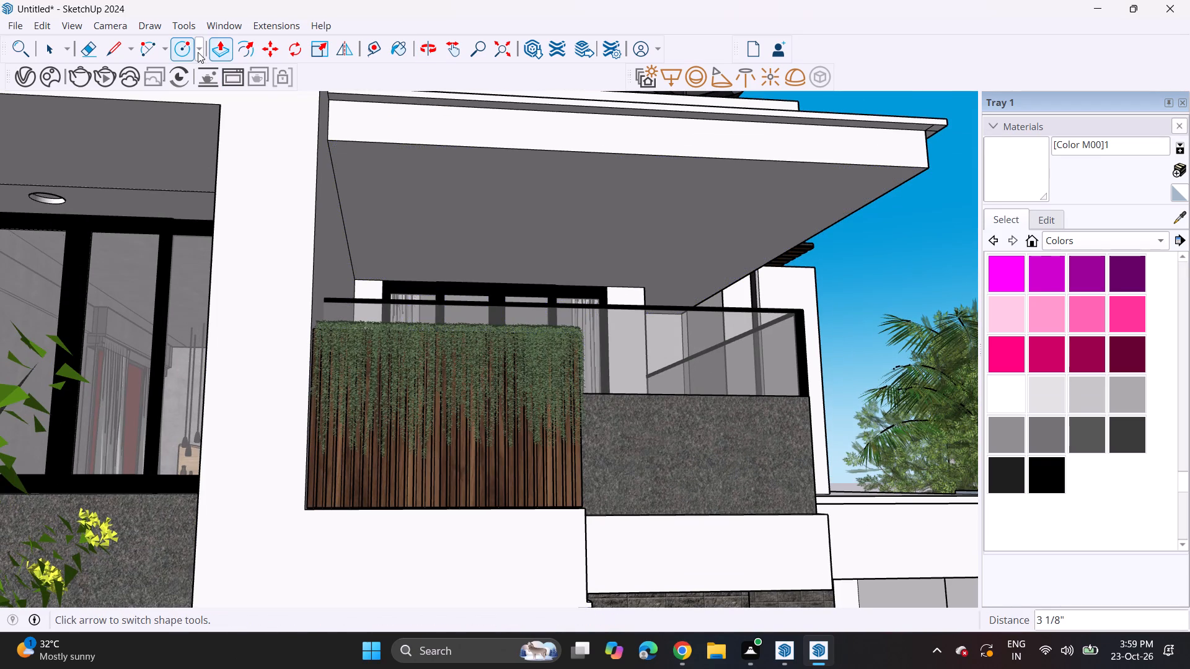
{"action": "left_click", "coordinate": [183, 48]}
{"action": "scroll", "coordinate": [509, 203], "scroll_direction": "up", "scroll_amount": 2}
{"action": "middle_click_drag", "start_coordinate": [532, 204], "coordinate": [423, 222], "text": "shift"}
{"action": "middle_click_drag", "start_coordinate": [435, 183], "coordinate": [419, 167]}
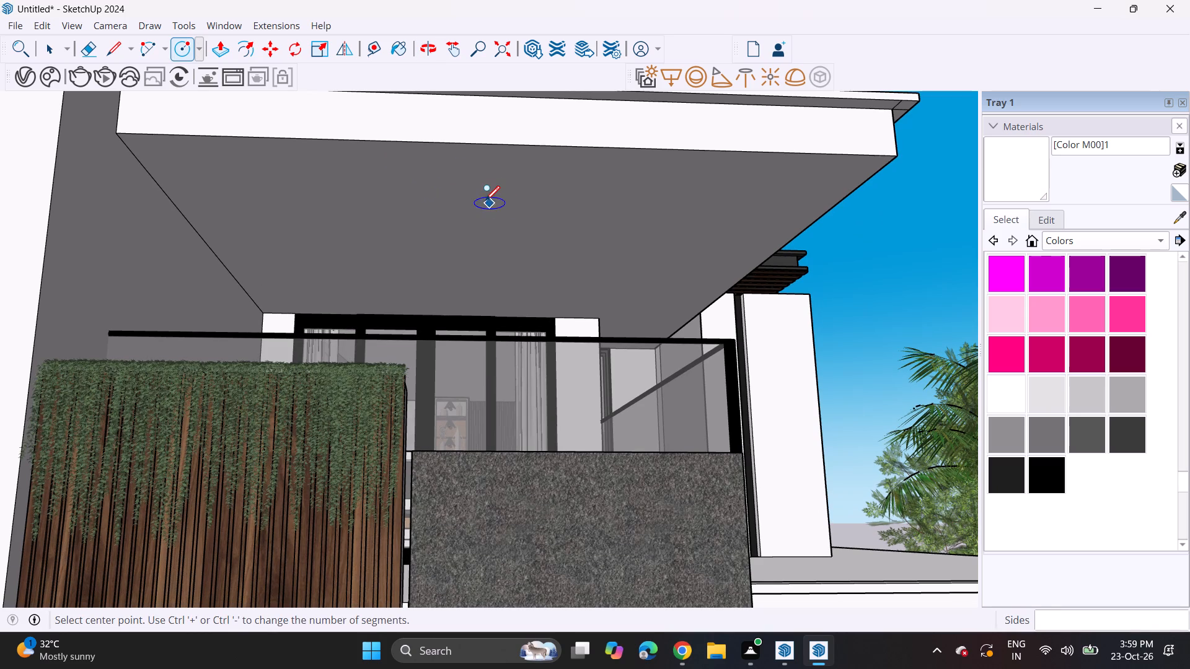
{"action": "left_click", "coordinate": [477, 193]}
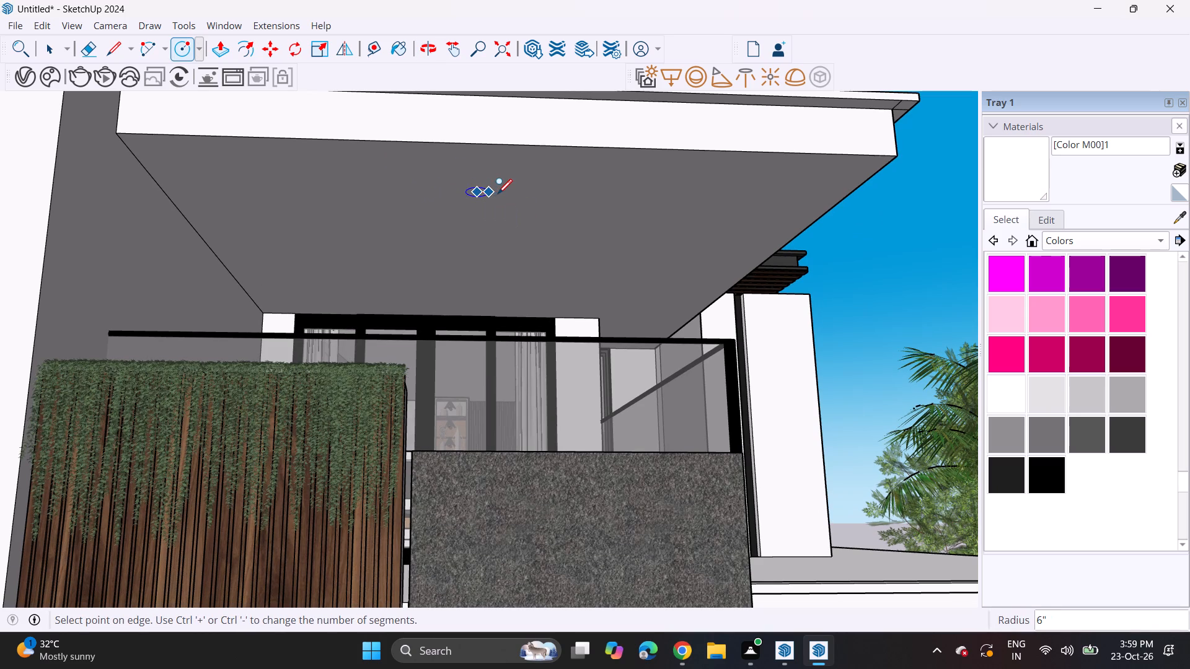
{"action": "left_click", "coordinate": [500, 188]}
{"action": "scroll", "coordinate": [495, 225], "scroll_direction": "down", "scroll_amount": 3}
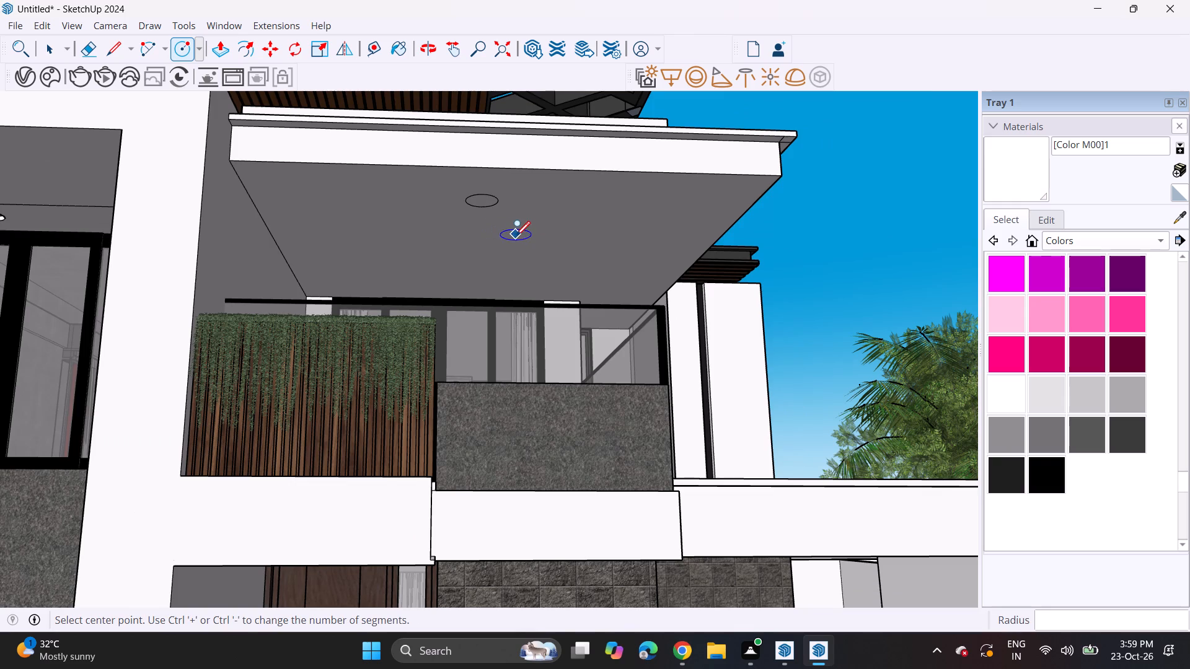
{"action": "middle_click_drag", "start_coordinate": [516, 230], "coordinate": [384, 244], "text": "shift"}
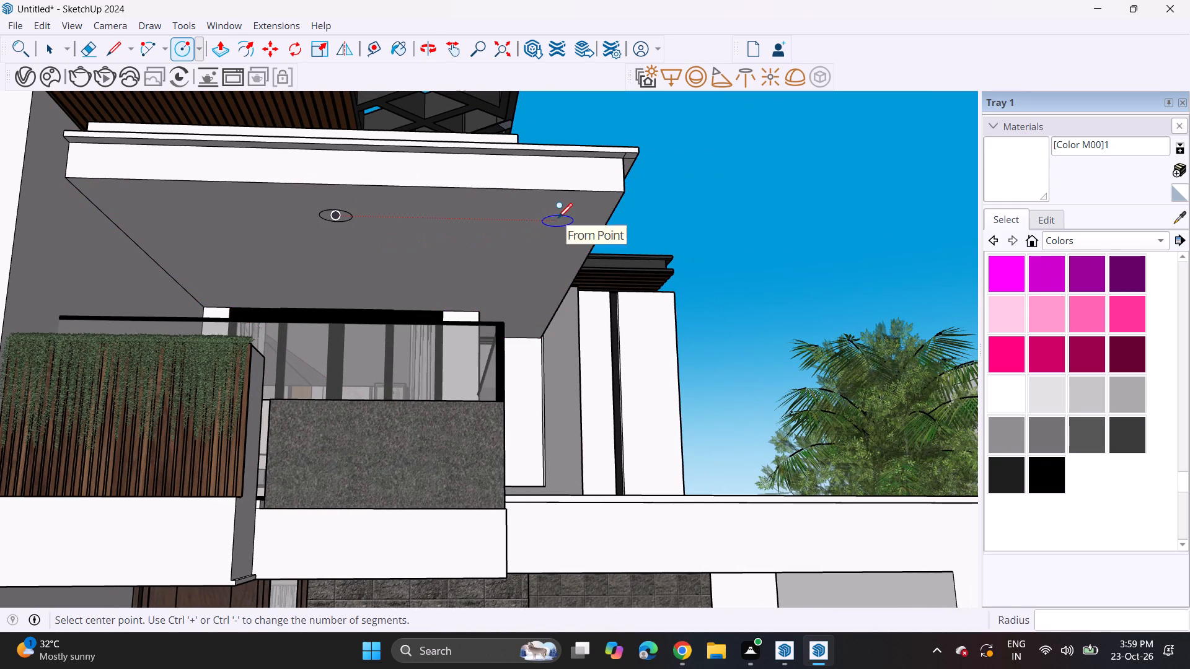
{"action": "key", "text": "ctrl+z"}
Draw two aligned circles of about 6" radius on the balcony ceiling, one near each end.
{"action": "left_click", "coordinate": [327, 216]}
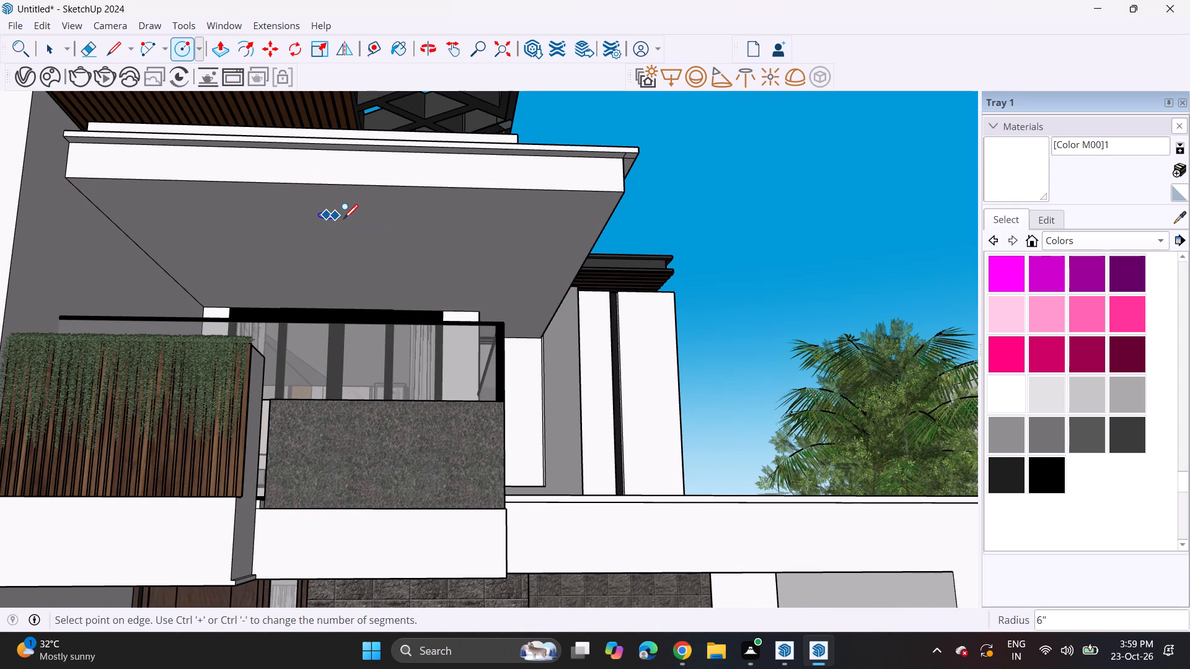
{"action": "left_click", "coordinate": [343, 218]}
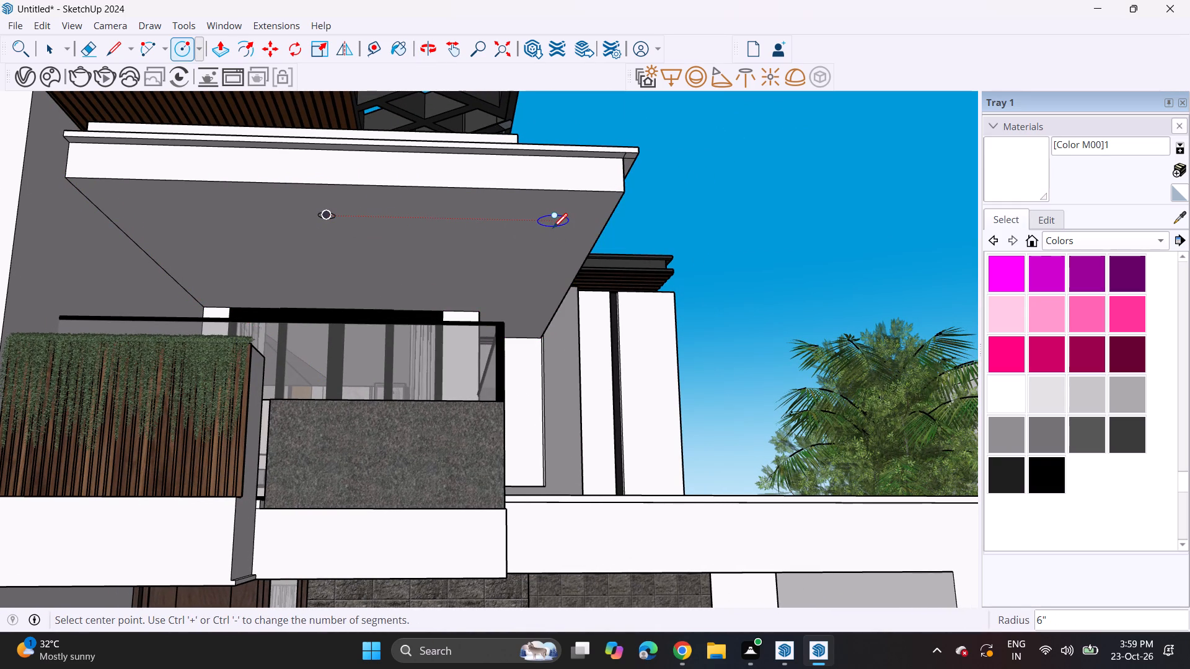
{"action": "left_click", "coordinate": [573, 224]}
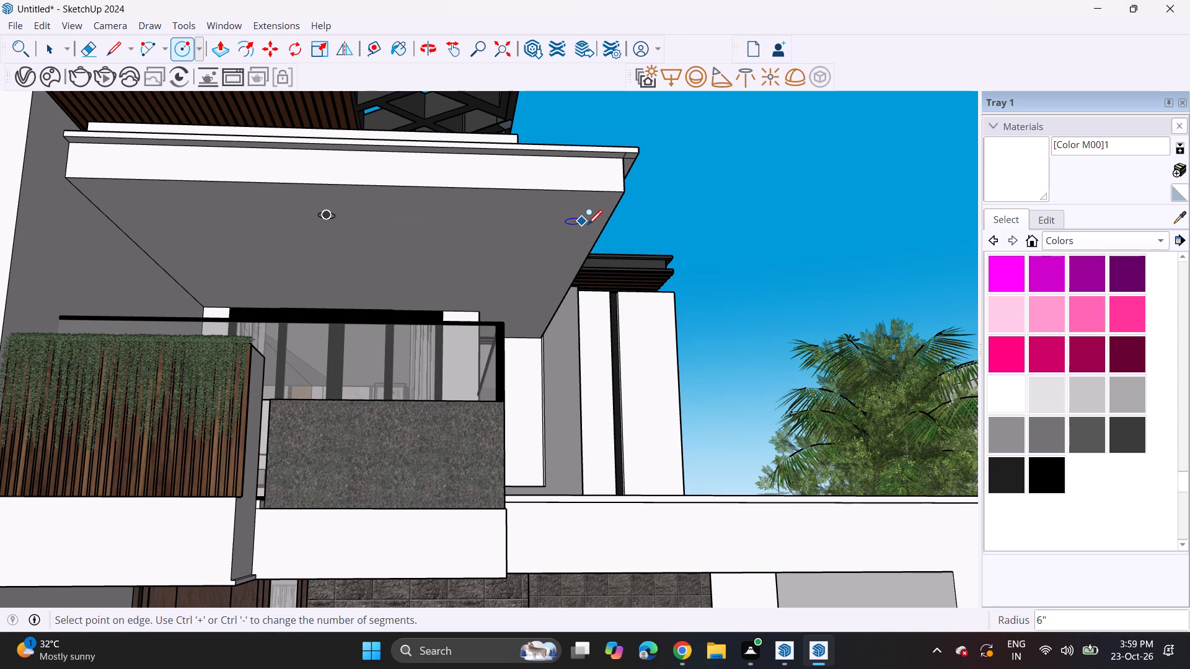
{"action": "left_click", "coordinate": [588, 224]}
Push both balcony ceiling circles up by about 2" to form matching downlight recesses.
{"action": "middle_click_drag", "start_coordinate": [582, 273], "coordinate": [517, 287]}
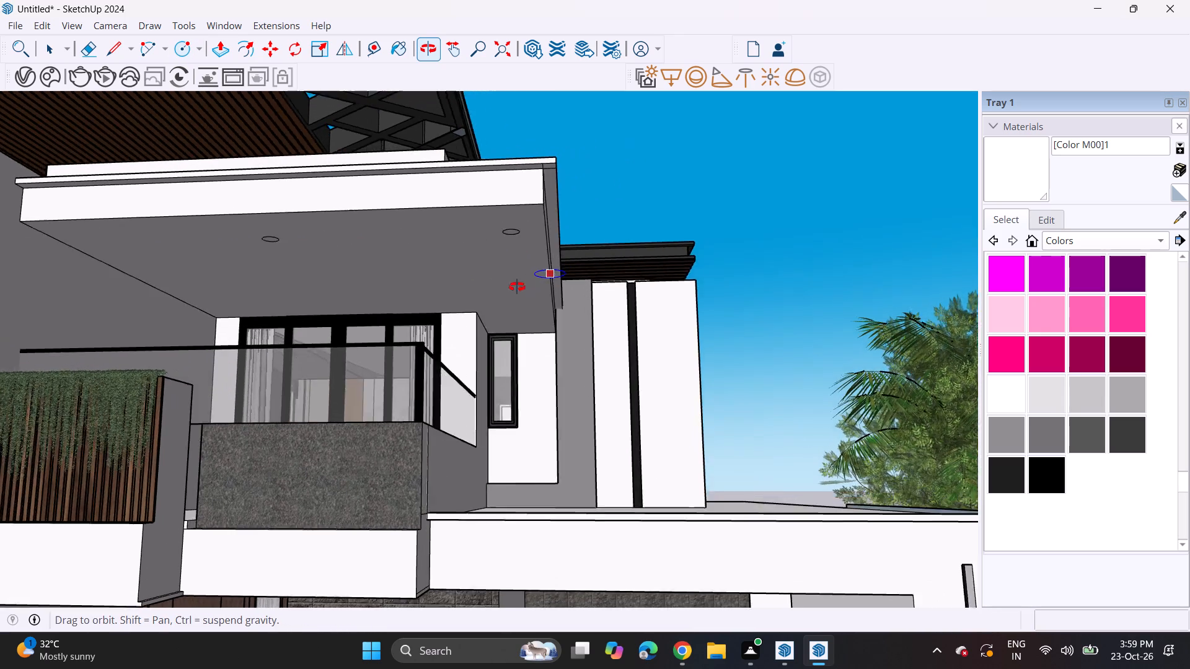
{"action": "middle_click_drag", "start_coordinate": [517, 287], "coordinate": [506, 289]}
{"action": "scroll", "coordinate": [506, 289], "scroll_direction": "up", "scroll_amount": 1}
{"action": "scroll", "coordinate": [480, 294], "scroll_direction": "down", "scroll_amount": 6}
{"action": "left_click", "coordinate": [224, 51]}
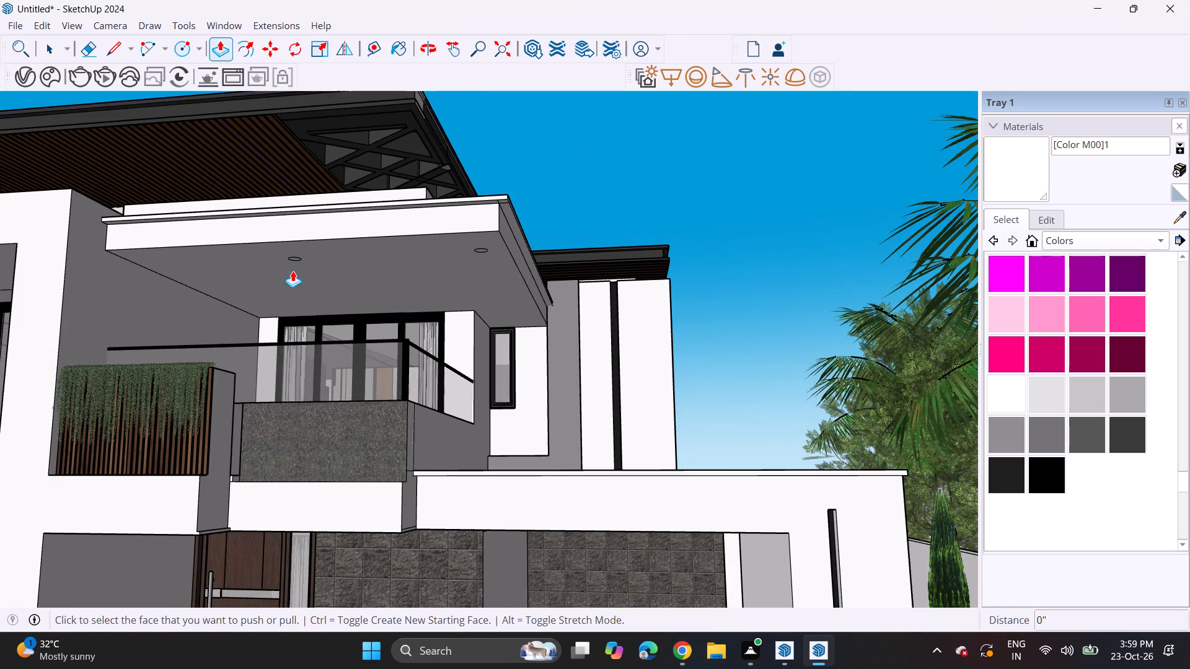
{"action": "scroll", "coordinate": [294, 264], "scroll_direction": "up", "scroll_amount": 18}
{"action": "left_click", "coordinate": [293, 260]}
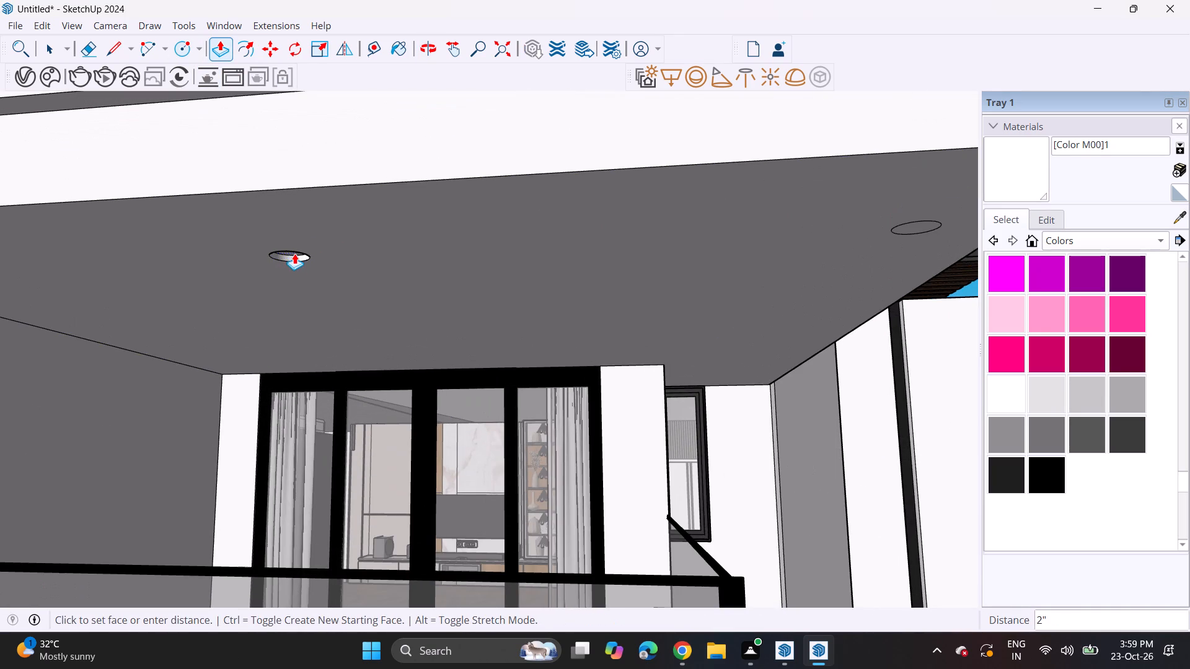
{"action": "left_click", "coordinate": [294, 253]}
{"action": "double_click", "coordinate": [921, 221]}
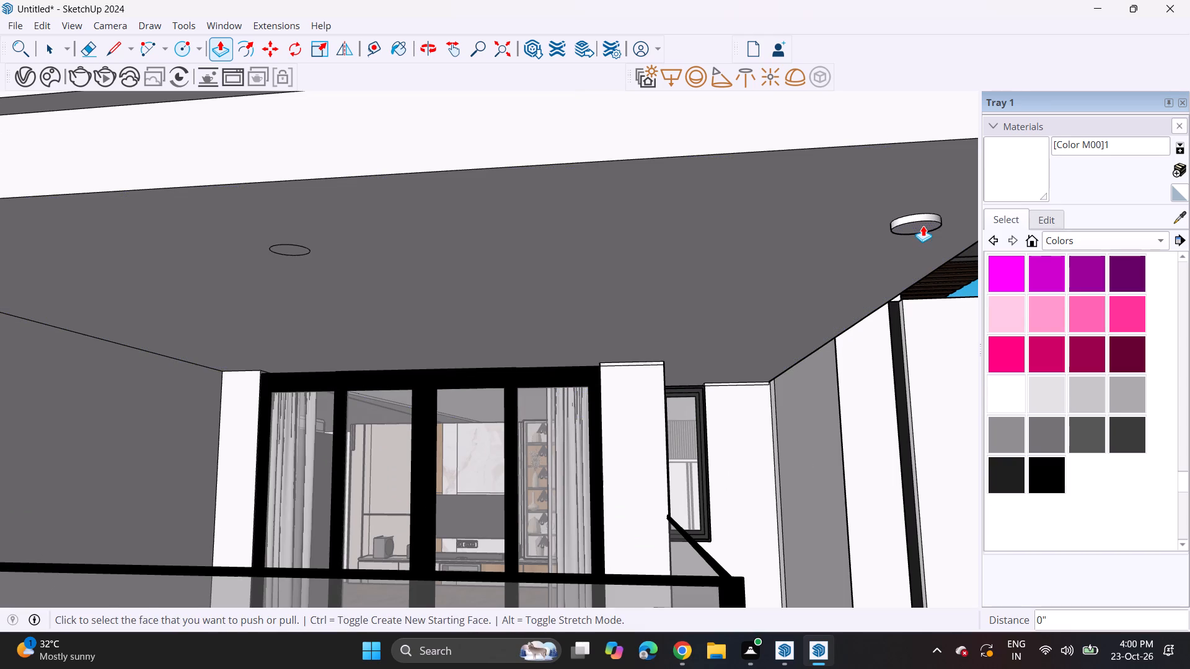
{"action": "key", "text": "ctrl+z"}
{"action": "double_click", "coordinate": [924, 230]}
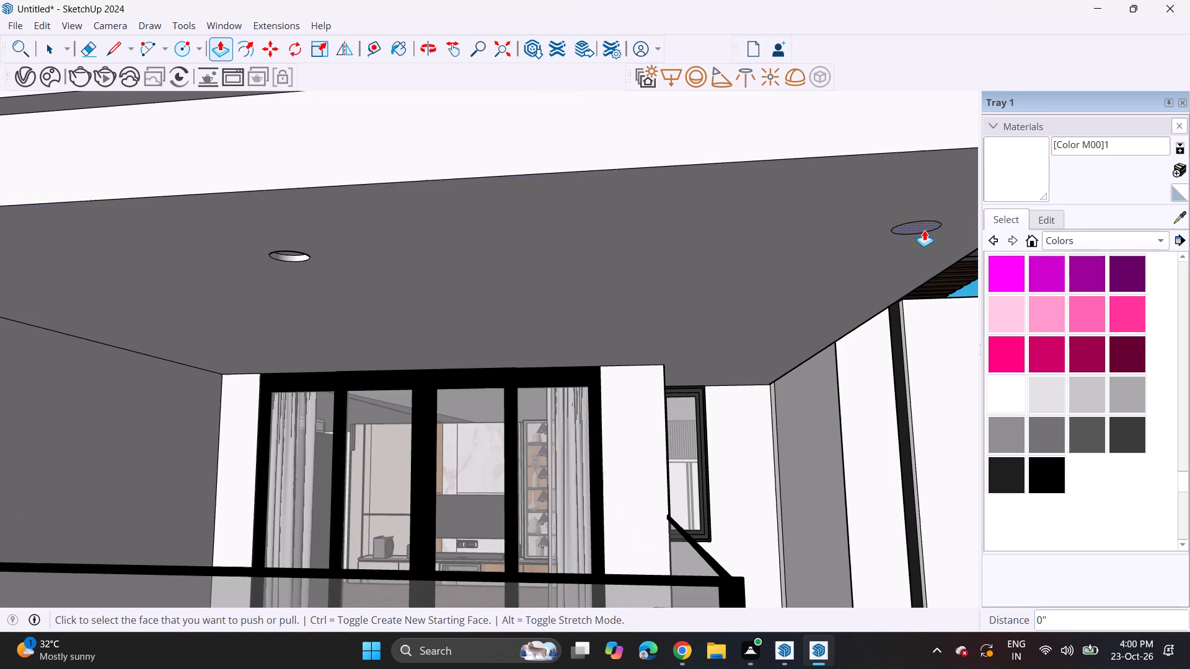
{"action": "scroll", "coordinate": [752, 268], "scroll_direction": "up", "scroll_amount": 1}
{"action": "scroll", "coordinate": [751, 270], "scroll_direction": "down", "scroll_amount": 7}
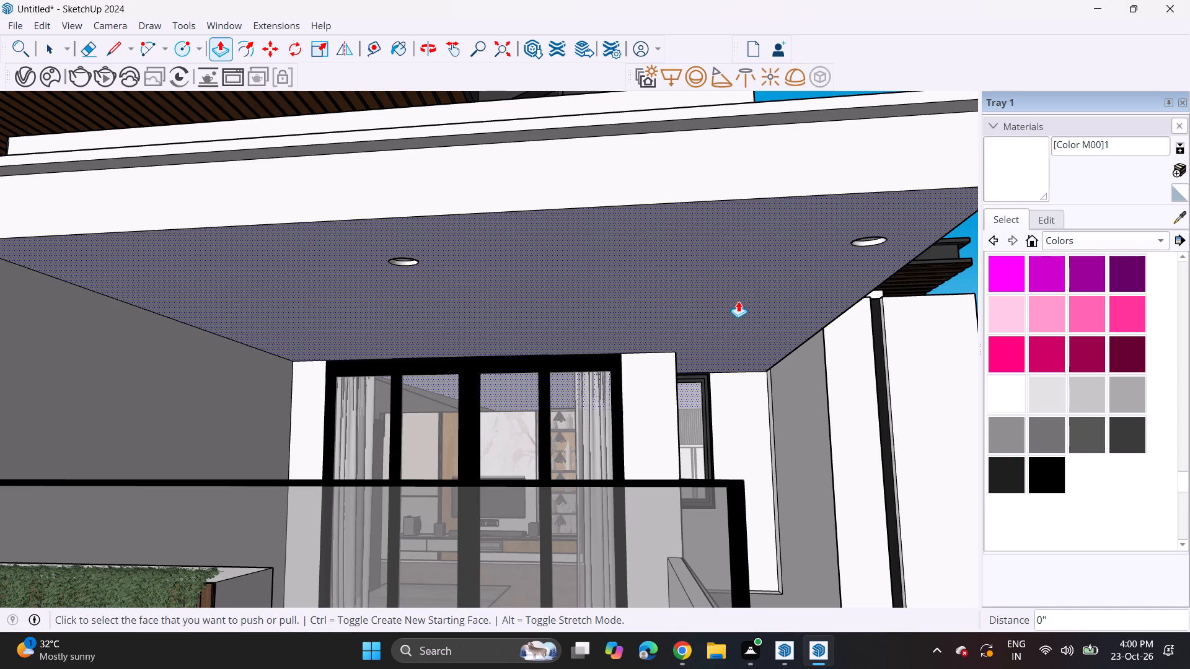
Draw a circular downlight outline on the porch ceiling above the entrance door.
{"action": "scroll", "coordinate": [736, 306], "scroll_direction": "down", "scroll_amount": 5}
{"action": "middle_click_drag", "start_coordinate": [672, 421], "coordinate": [663, 183]}
{"action": "scroll", "coordinate": [663, 181], "scroll_direction": "up", "scroll_amount": 1, "text": "shift"}
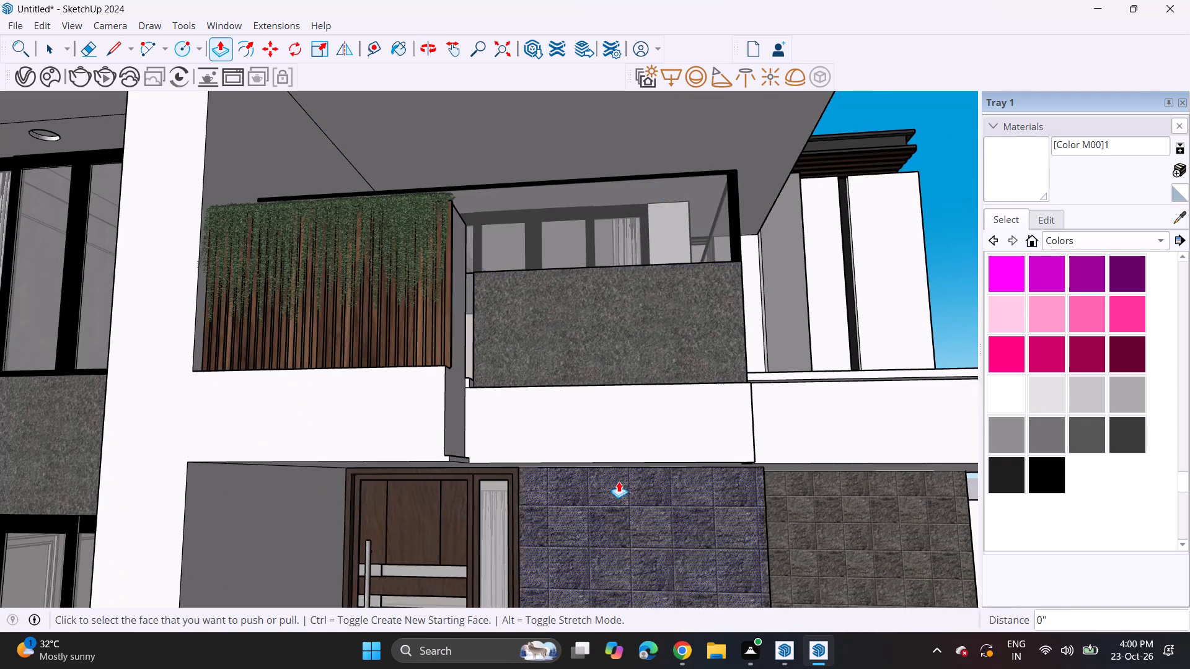
{"action": "middle_click_drag", "start_coordinate": [618, 478], "coordinate": [624, 287], "text": "shift"}
{"action": "middle_click_drag", "start_coordinate": [550, 308], "coordinate": [594, 291]}
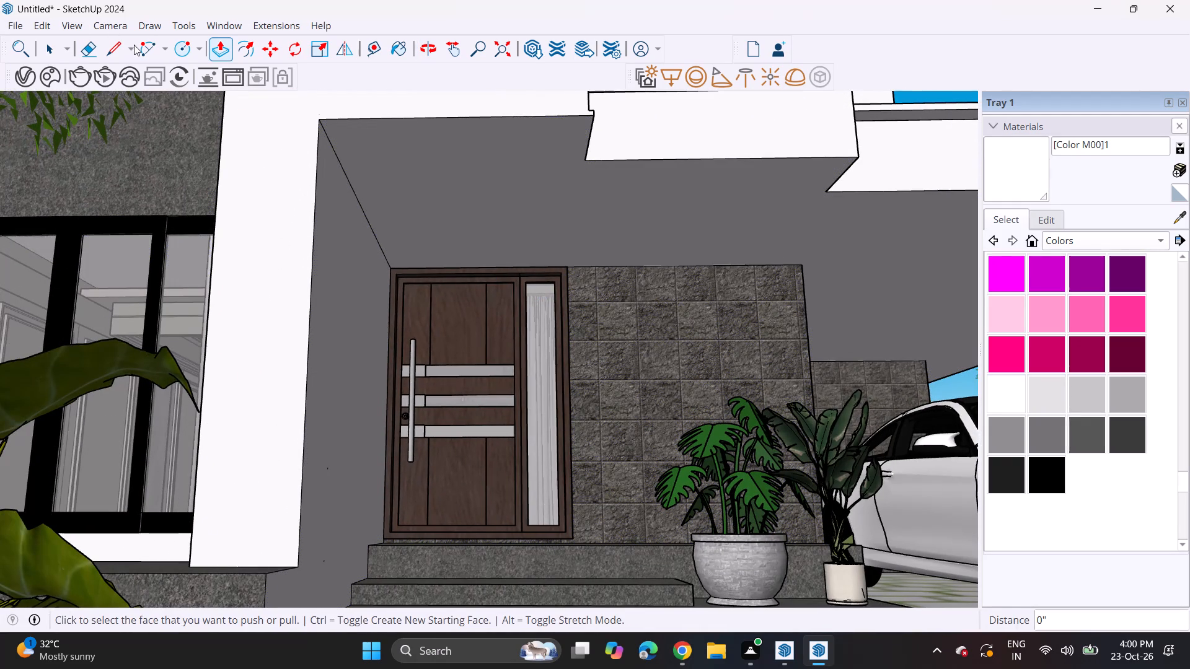
{"action": "left_click", "coordinate": [186, 47]}
{"action": "left_click", "coordinate": [184, 53]}
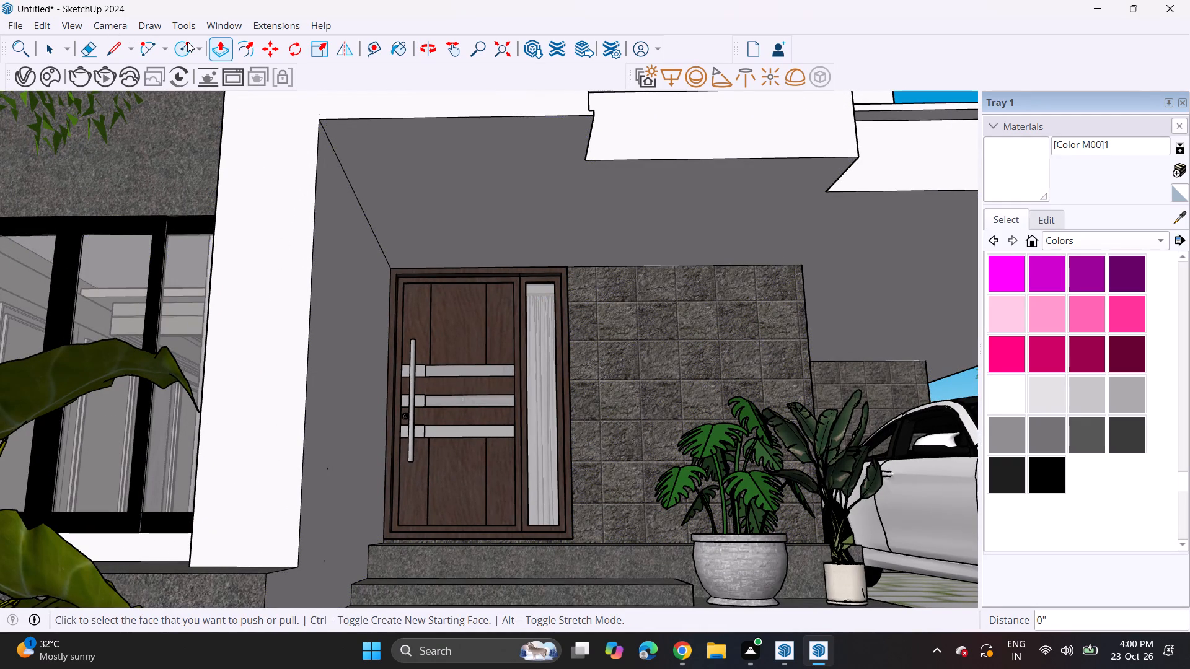
{"action": "left_click", "coordinate": [187, 44]}
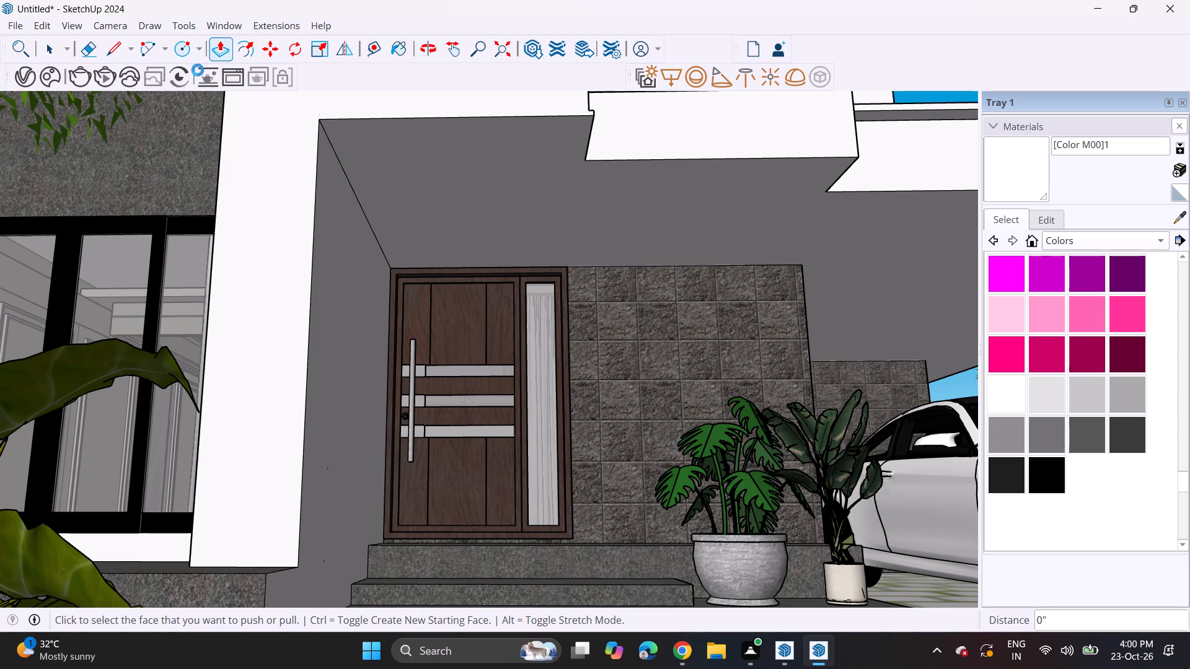
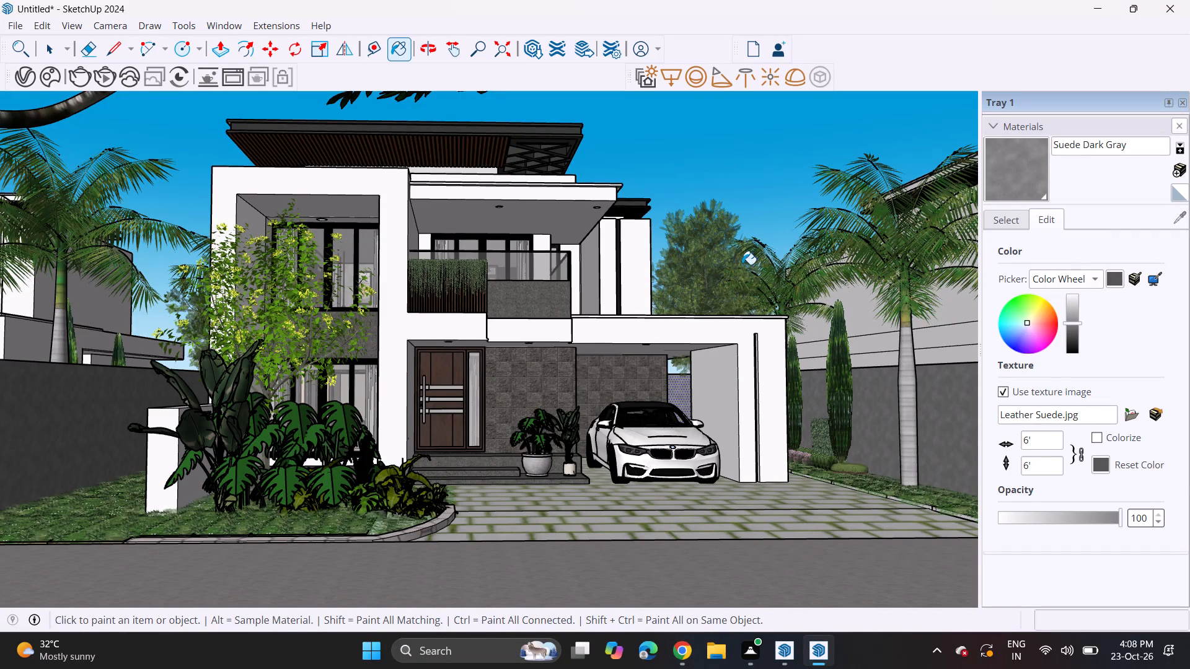
Examine the front of the house and its street surroundings, including the large overhanging tree.
{"action": "key", "text": "space"}
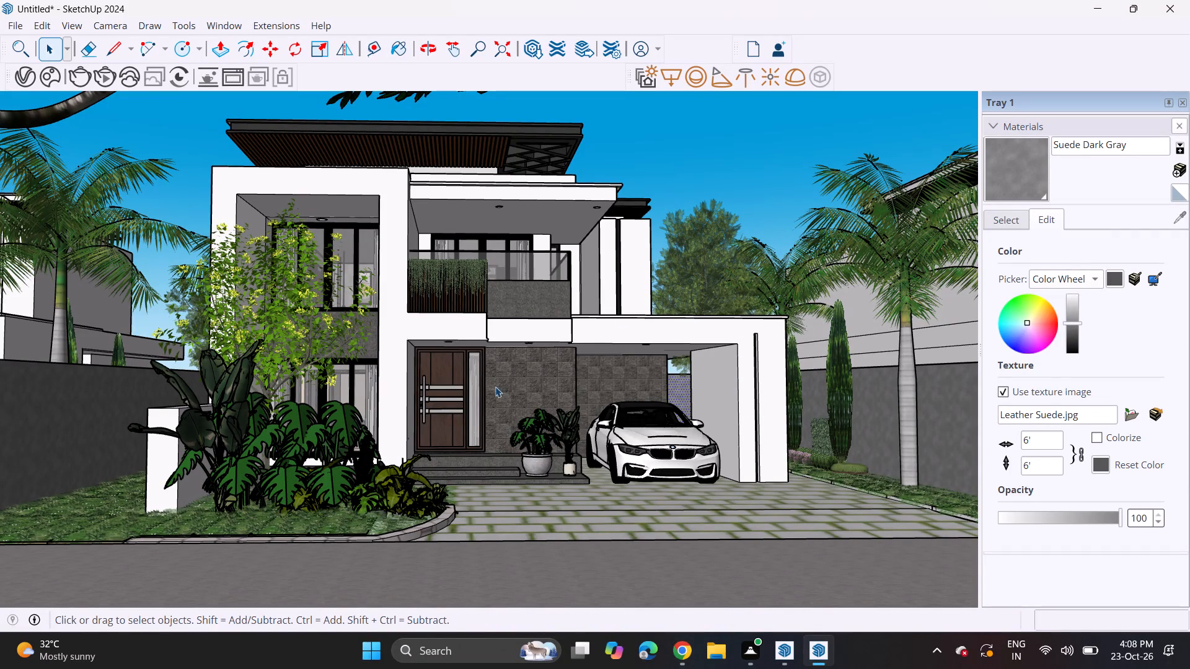
{"action": "left_click", "coordinate": [758, 170]}
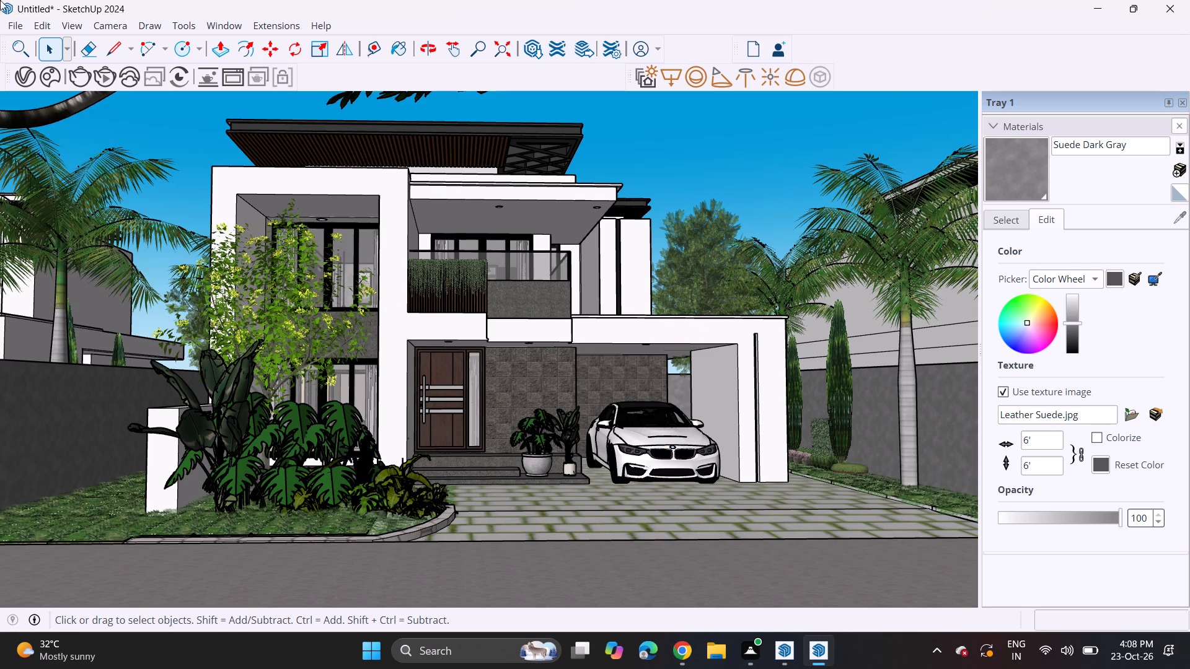
{"action": "scroll", "coordinate": [340, 263], "scroll_direction": "down", "scroll_amount": 5}
{"action": "scroll", "coordinate": [518, 183], "scroll_direction": "down", "scroll_amount": 3}
{"action": "scroll", "coordinate": [516, 183], "scroll_direction": "up", "scroll_amount": 1}
{"action": "scroll", "coordinate": [516, 183], "scroll_direction": "down", "scroll_amount": 3}
{"action": "scroll", "coordinate": [493, 187], "scroll_direction": "down", "scroll_amount": 3, "text": "ctrl"}
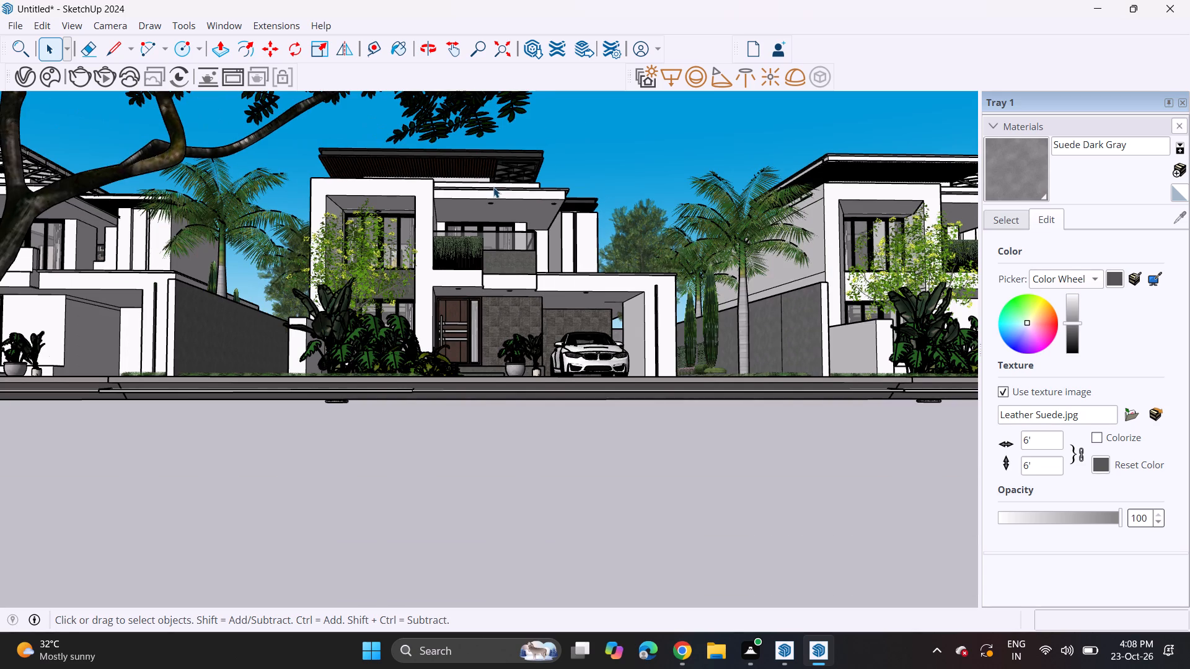
{"action": "scroll", "coordinate": [469, 177], "scroll_direction": "down", "scroll_amount": 1}
{"action": "middle_click_drag", "start_coordinate": [469, 177], "coordinate": [486, 304]}
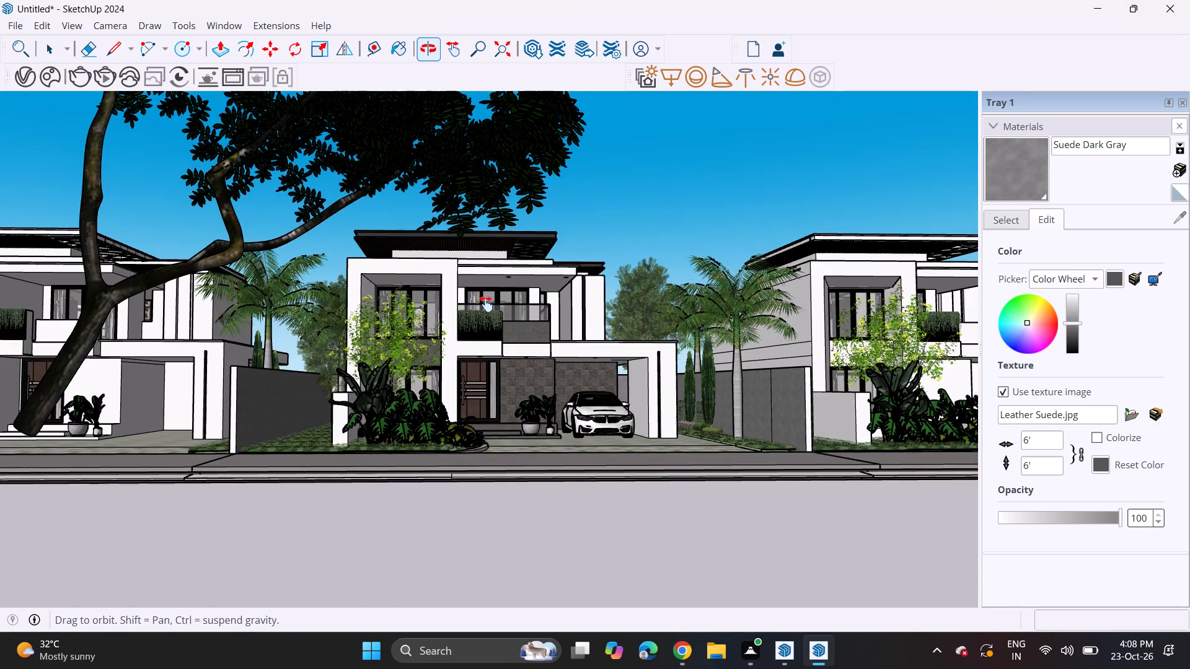
{"action": "middle_click_drag", "start_coordinate": [486, 304], "coordinate": [485, 302]}
{"action": "scroll", "coordinate": [490, 304], "scroll_direction": "up", "scroll_amount": 3}
{"action": "middle_click_drag", "start_coordinate": [492, 304], "coordinate": [476, 263], "text": "shift"}
{"action": "scroll", "coordinate": [474, 263], "scroll_direction": "up", "scroll_amount": 1}
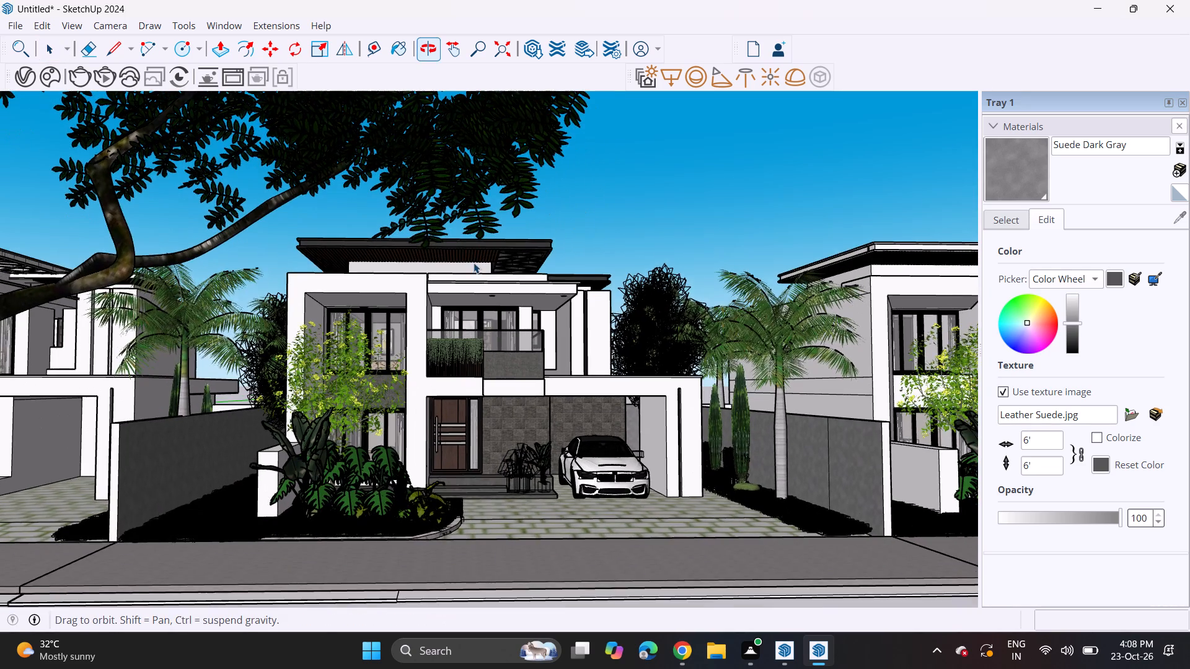
{"action": "scroll", "coordinate": [474, 263], "scroll_direction": "down", "scroll_amount": 2}
{"action": "scroll", "coordinate": [474, 263], "scroll_direction": "up", "scroll_amount": 2}
{"action": "middle_click_drag", "start_coordinate": [476, 260], "coordinate": [484, 241], "text": "shift"}
{"action": "middle_click_drag", "start_coordinate": [483, 241], "coordinate": [470, 242]}
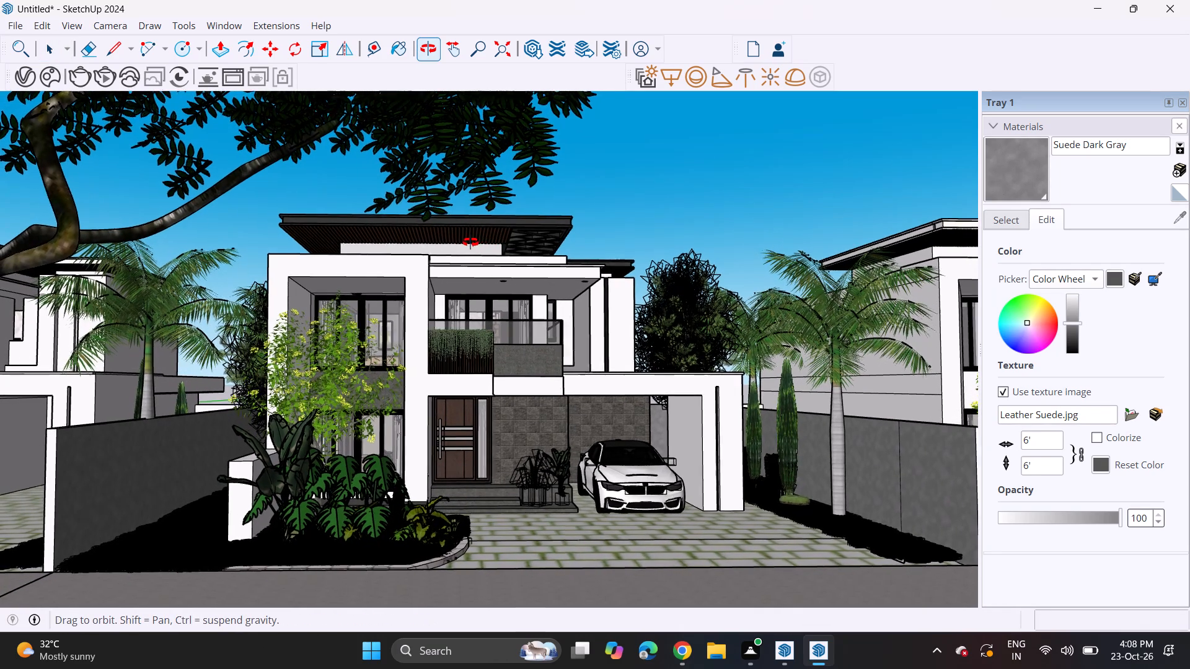
{"action": "middle_click_drag", "start_coordinate": [470, 242], "coordinate": [470, 242]}
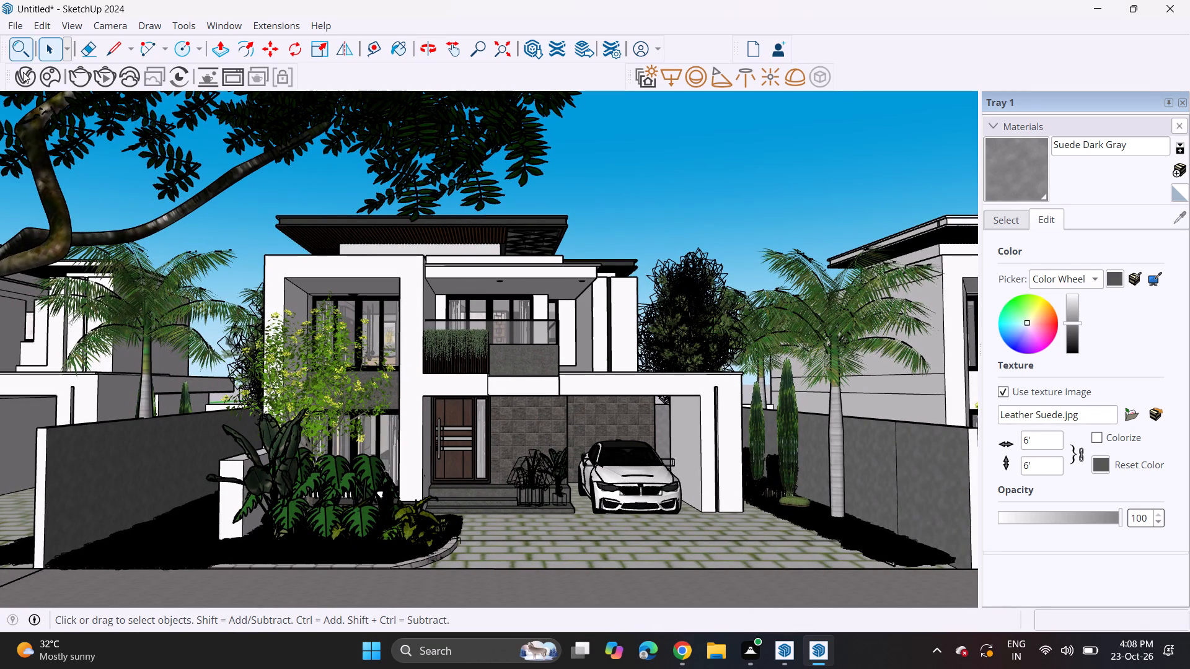
Copy the large overhanging tree about 121' across to the carport side of the house.
{"action": "left_click", "coordinate": [42, 203]}
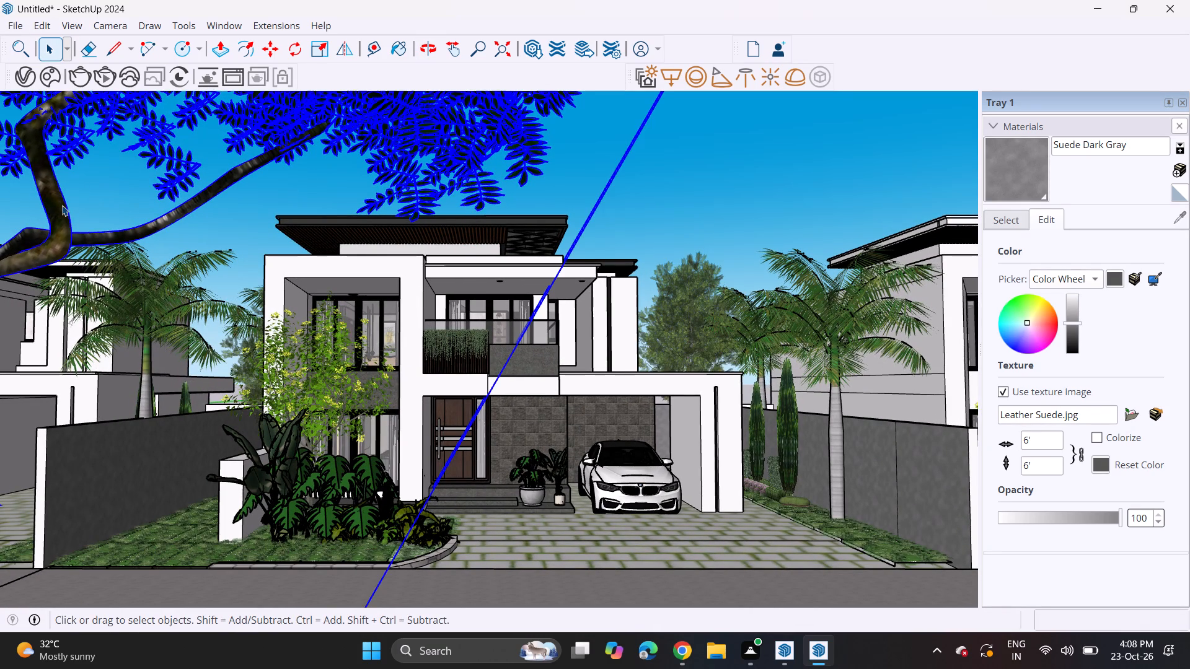
{"action": "key", "text": "m"}
{"action": "left_click", "coordinate": [58, 222]}
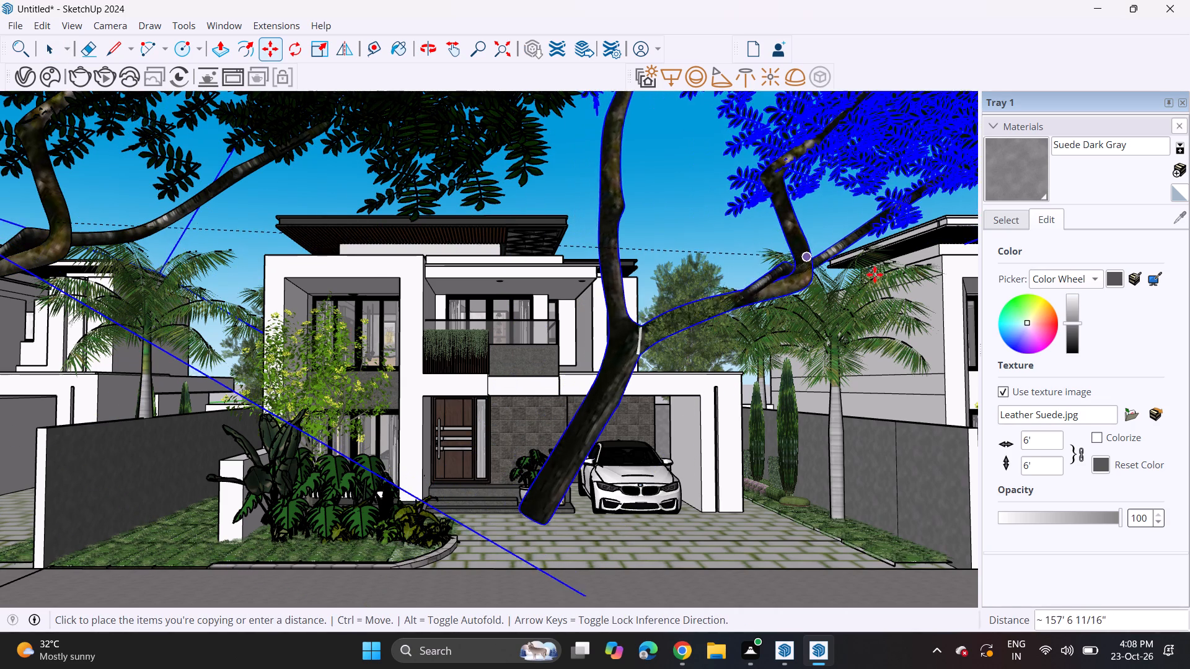
{"action": "left_click", "coordinate": [914, 281]}
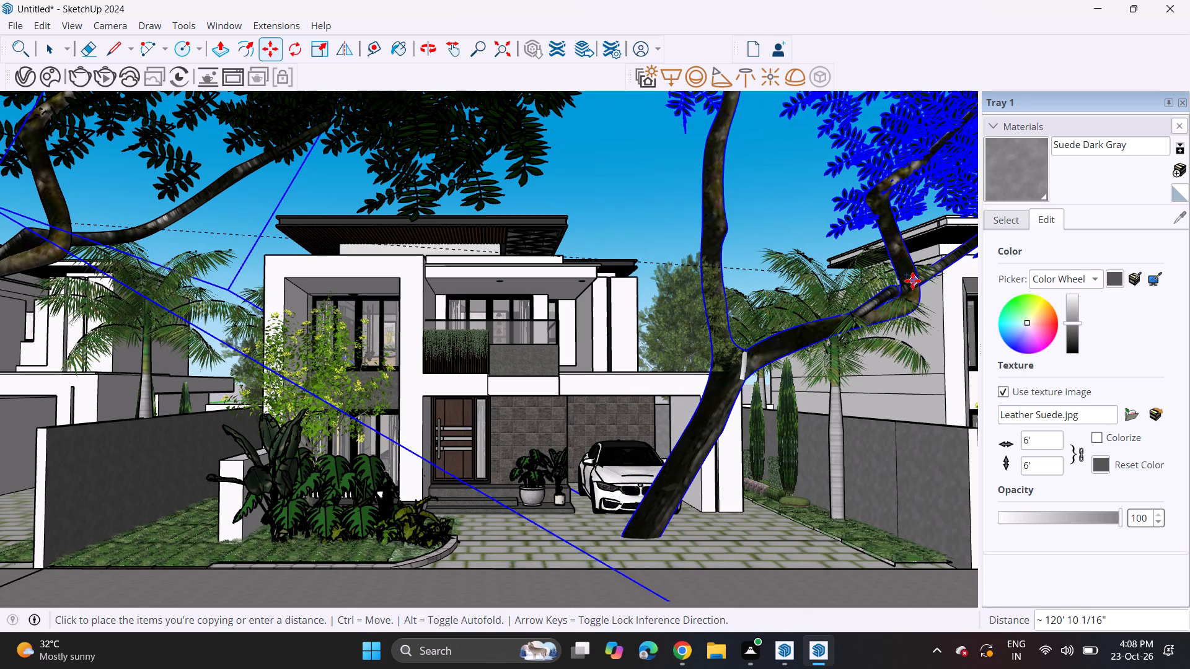
Rotate the copied tree 75 degrees so its branches reach back toward the house.
{"action": "left_click", "coordinate": [296, 51]}
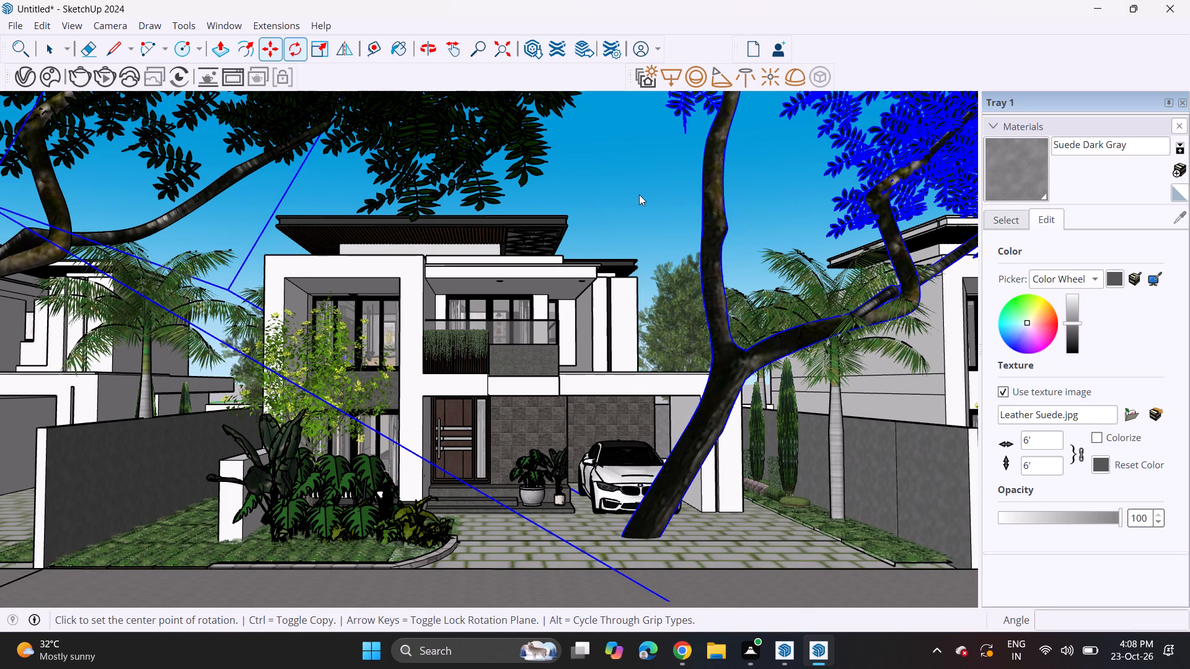
{"action": "left_click", "coordinate": [608, 179]}
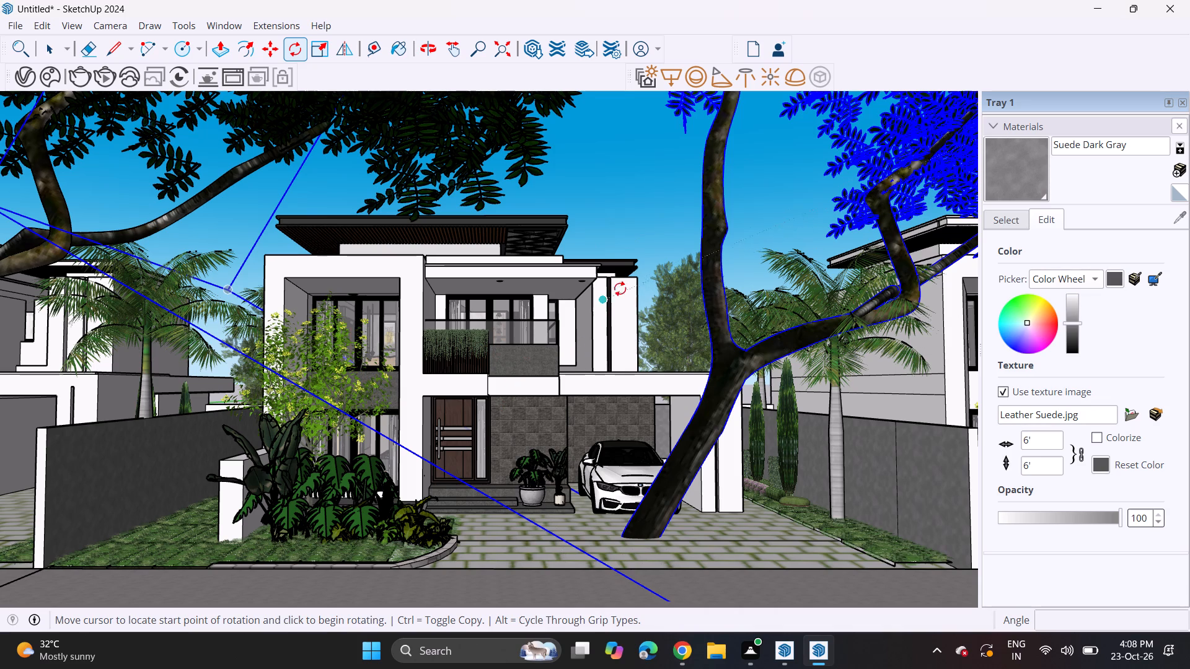
{"action": "key", "text": "Escape"}
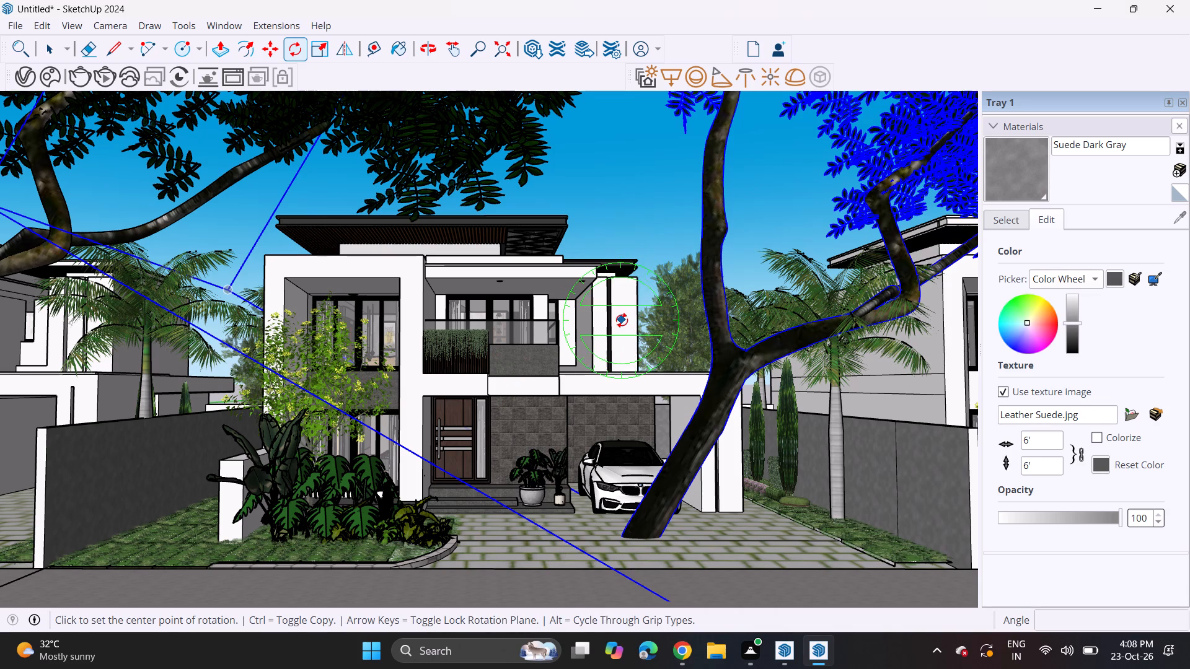
{"action": "left_click", "coordinate": [622, 320]}
{"action": "left_click", "coordinate": [661, 313]}
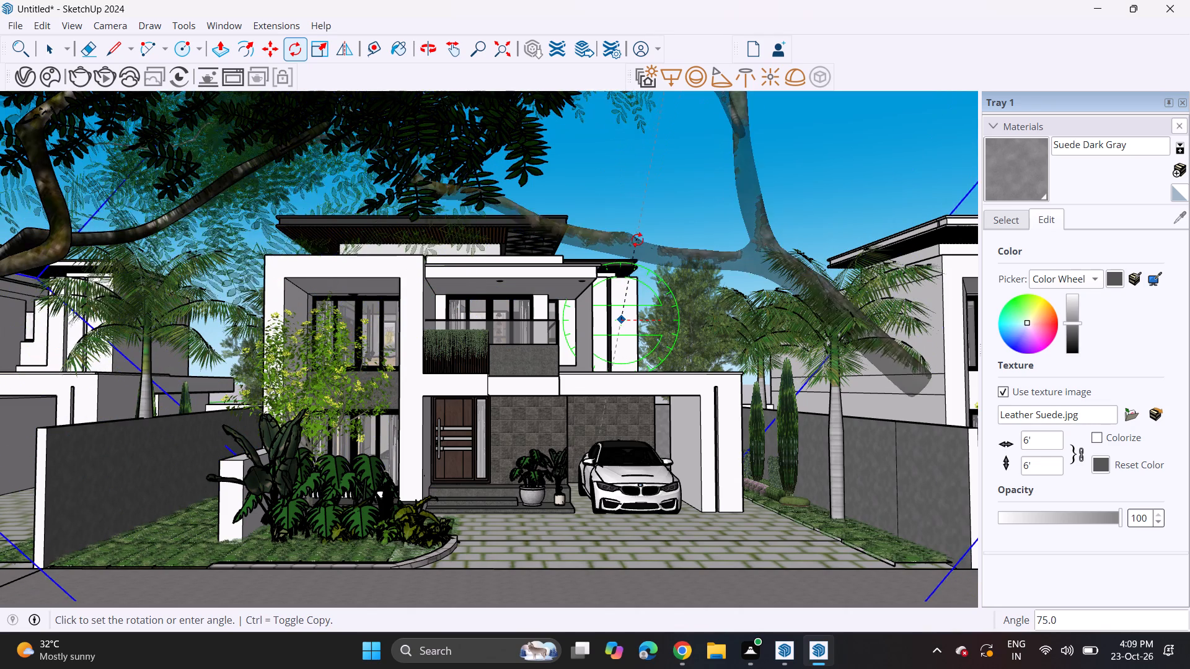
{"action": "left_click", "coordinate": [640, 240]}
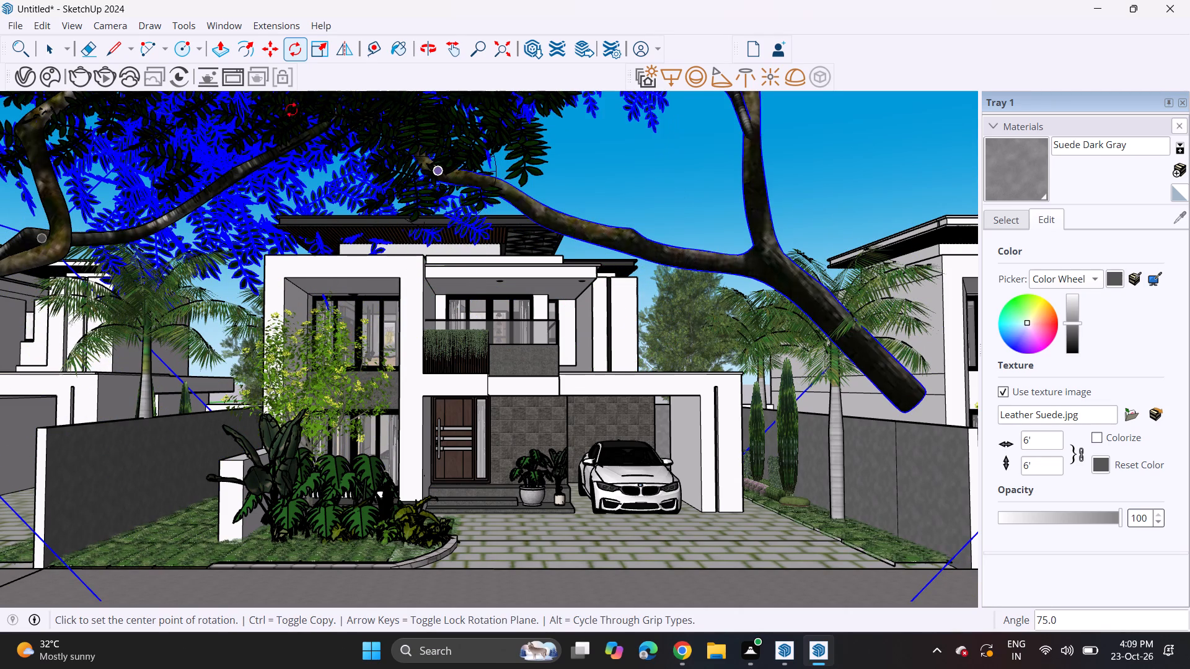
Move the rotated tree copy until only its foliage and a branch hang in the sky above the carport side.
{"action": "left_click", "coordinate": [272, 53]}
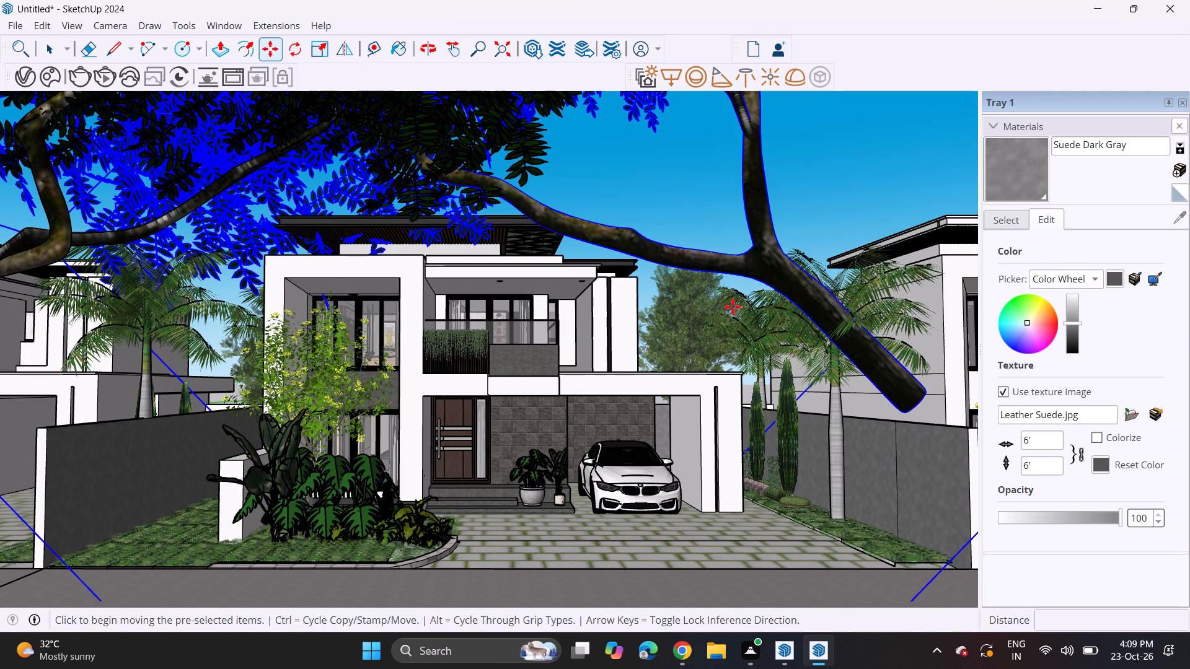
{"action": "left_click", "coordinate": [721, 265]}
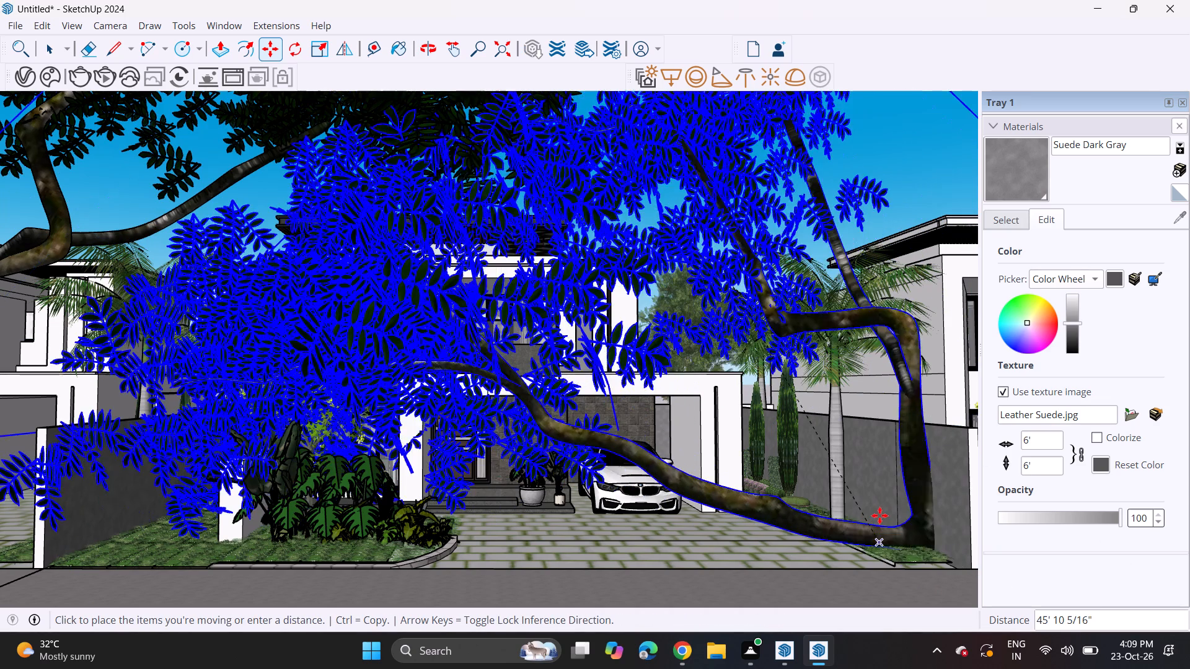
{"action": "left_click", "coordinate": [879, 515]}
{"action": "left_click", "coordinate": [503, 370]}
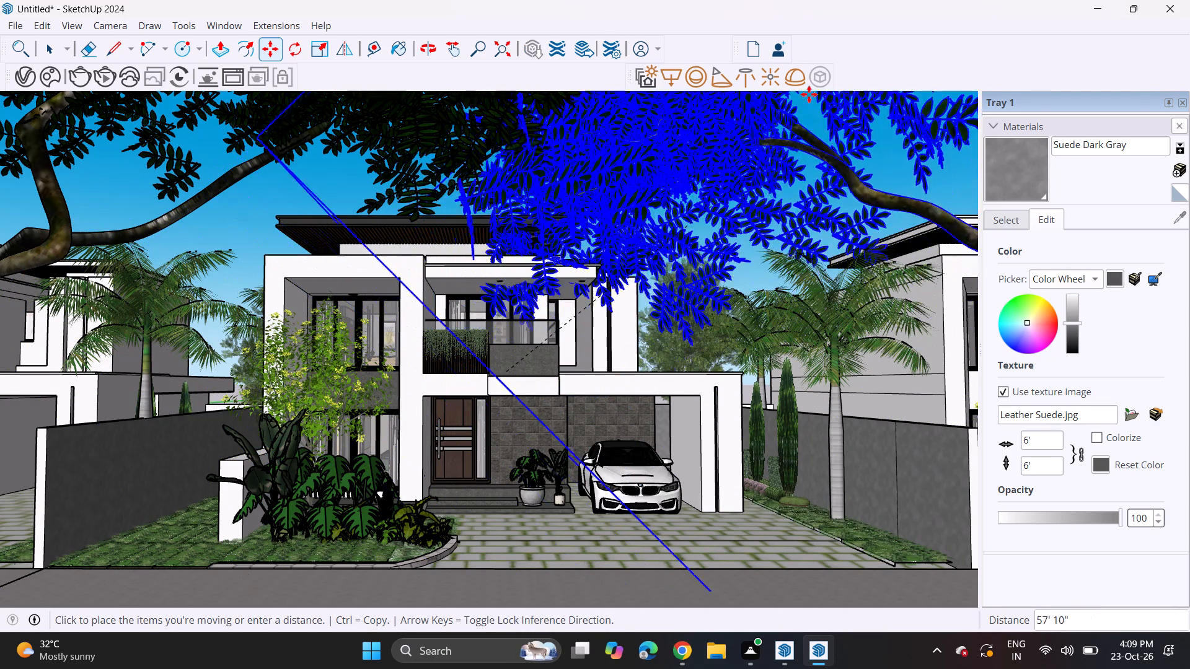
{"action": "left_click", "coordinate": [852, 97]}
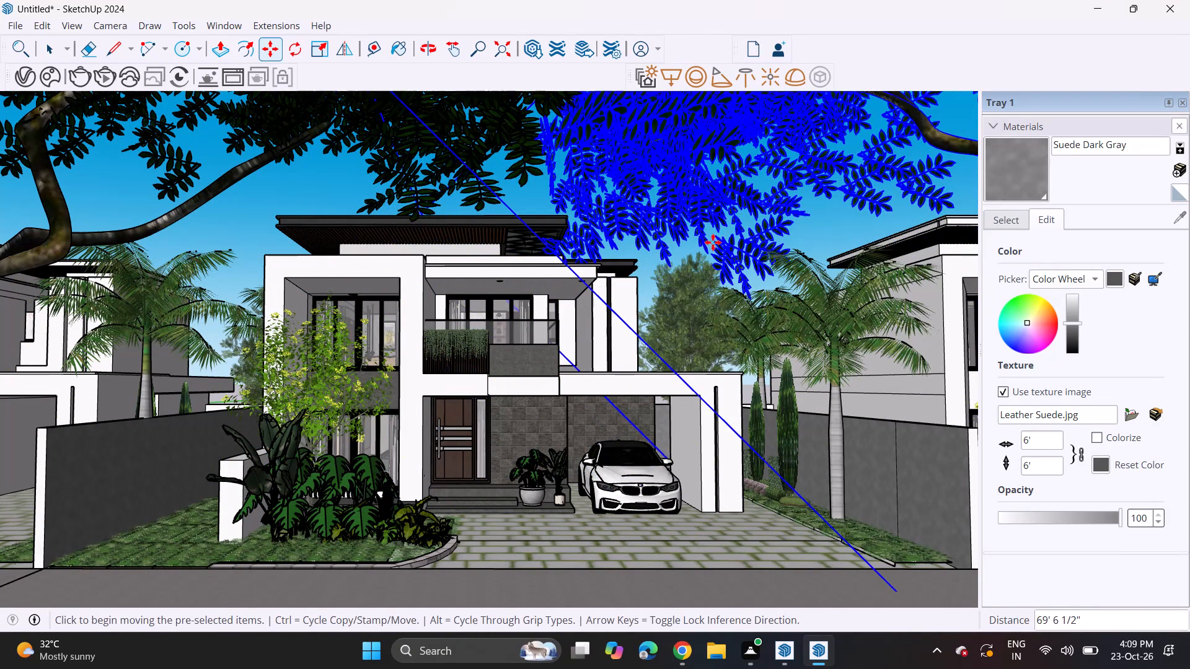
{"action": "left_click", "coordinate": [710, 246]}
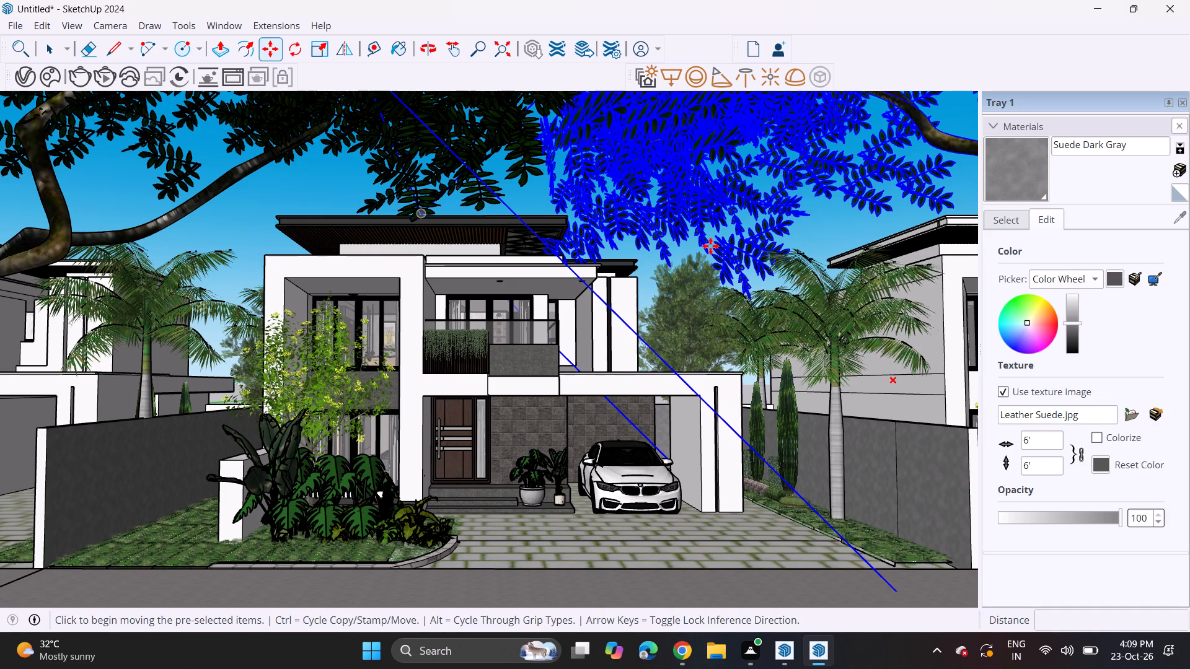
{"action": "left_click", "coordinate": [553, 372]}
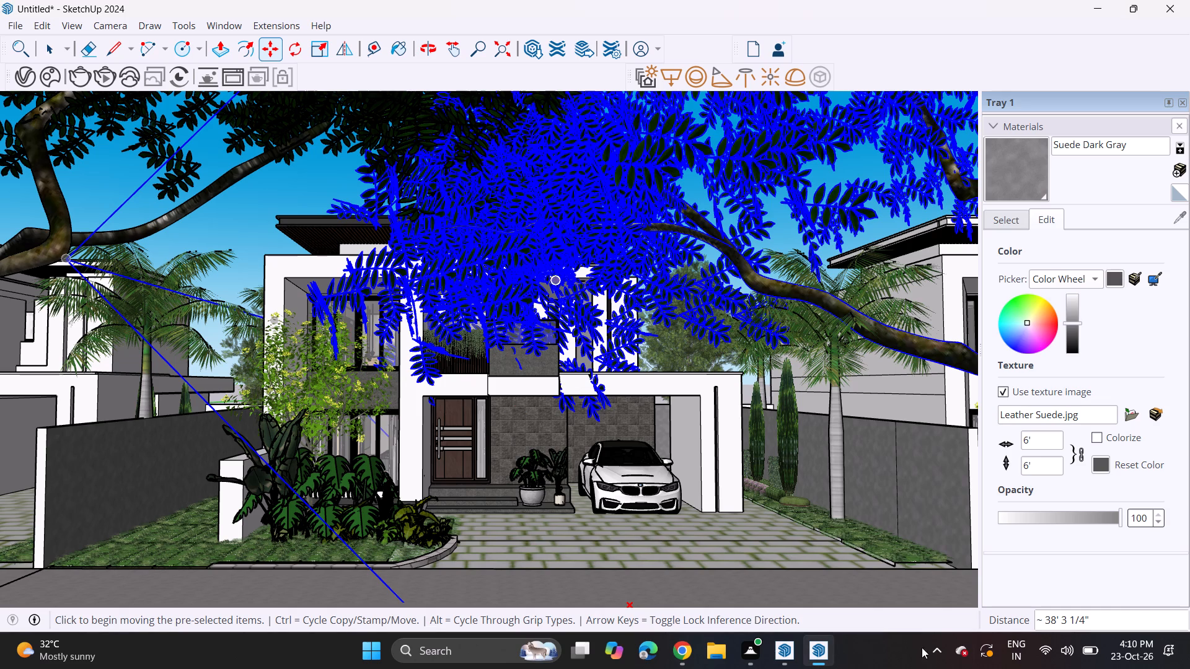
{"action": "left_click_drag", "start_coordinate": [527, 208], "coordinate": [640, 172]}
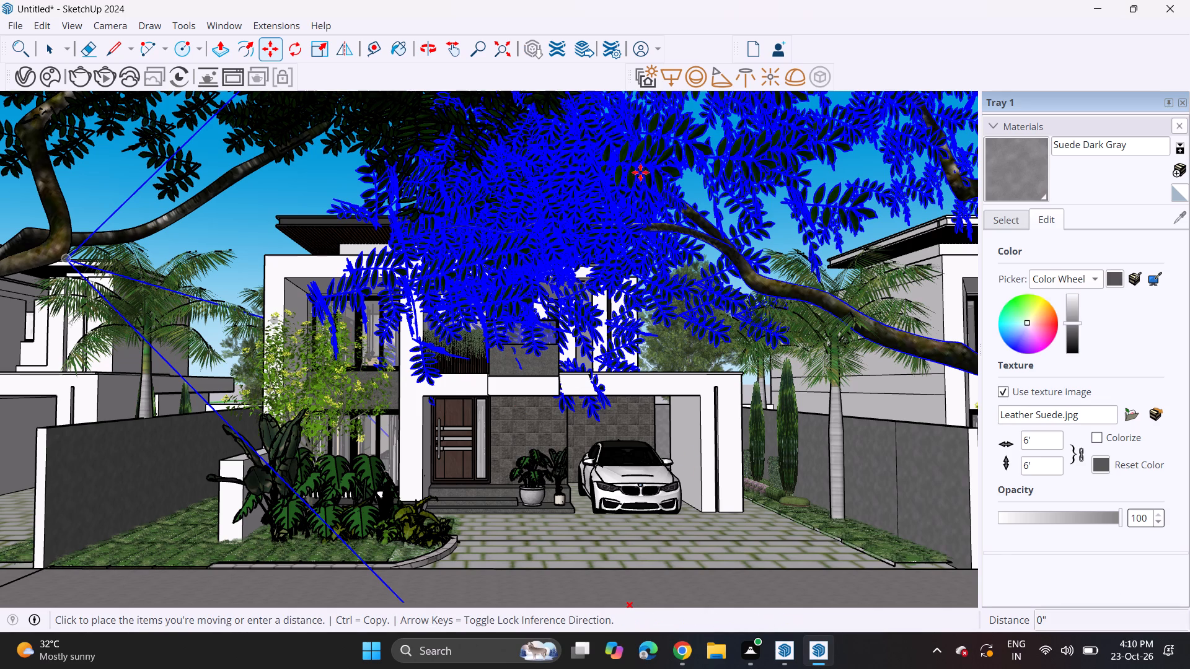
{"action": "left_click_drag", "start_coordinate": [640, 172], "coordinate": [750, 58]}
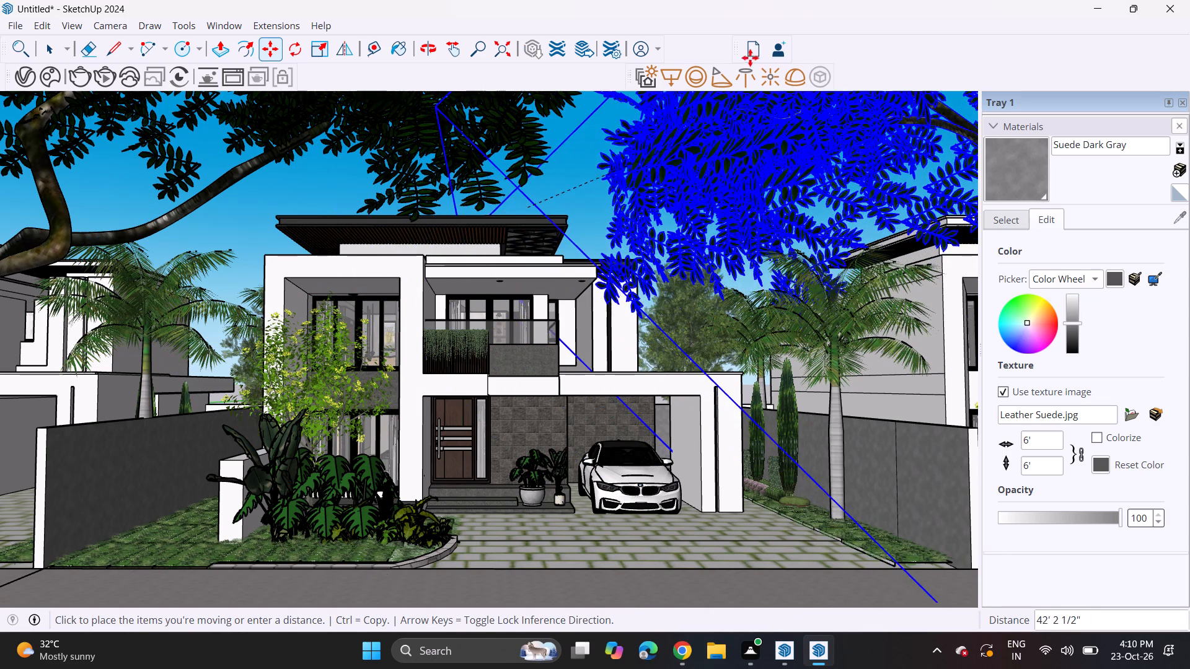
{"action": "left_click_drag", "start_coordinate": [750, 58], "coordinate": [700, 43]}
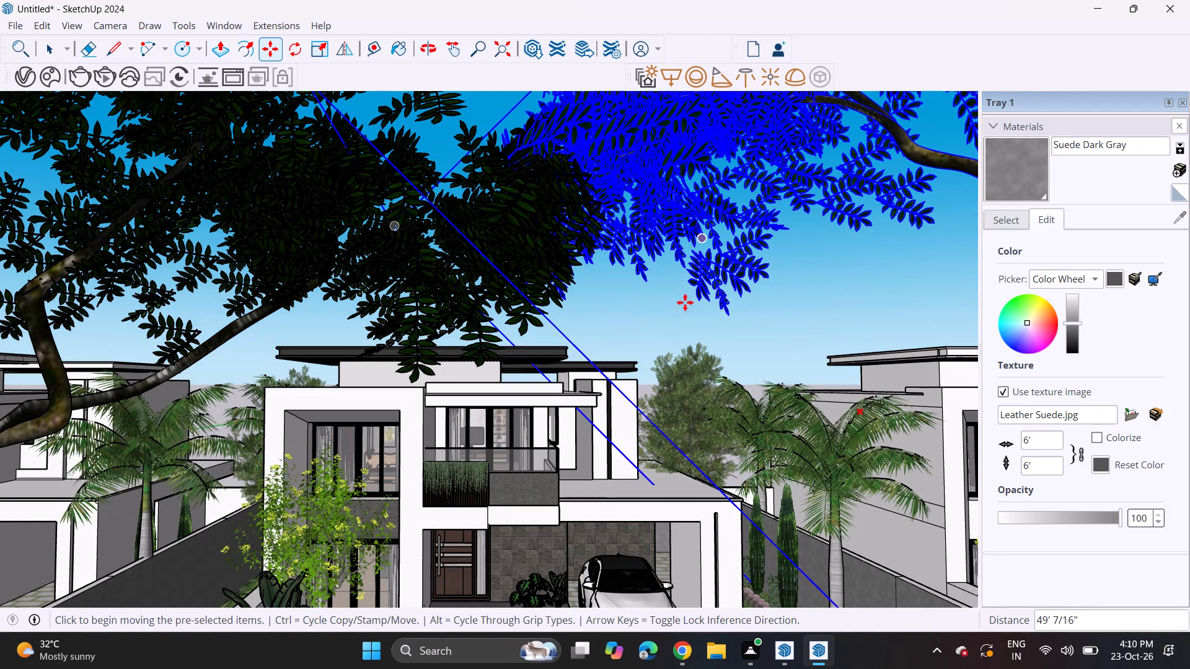
{"action": "left_click_drag", "start_coordinate": [672, 195], "coordinate": [690, 271]}
Examine the house front framed by the foliage of both trees, with nothing selected.
{"action": "middle_click_drag", "start_coordinate": [523, 437], "coordinate": [565, 344]}
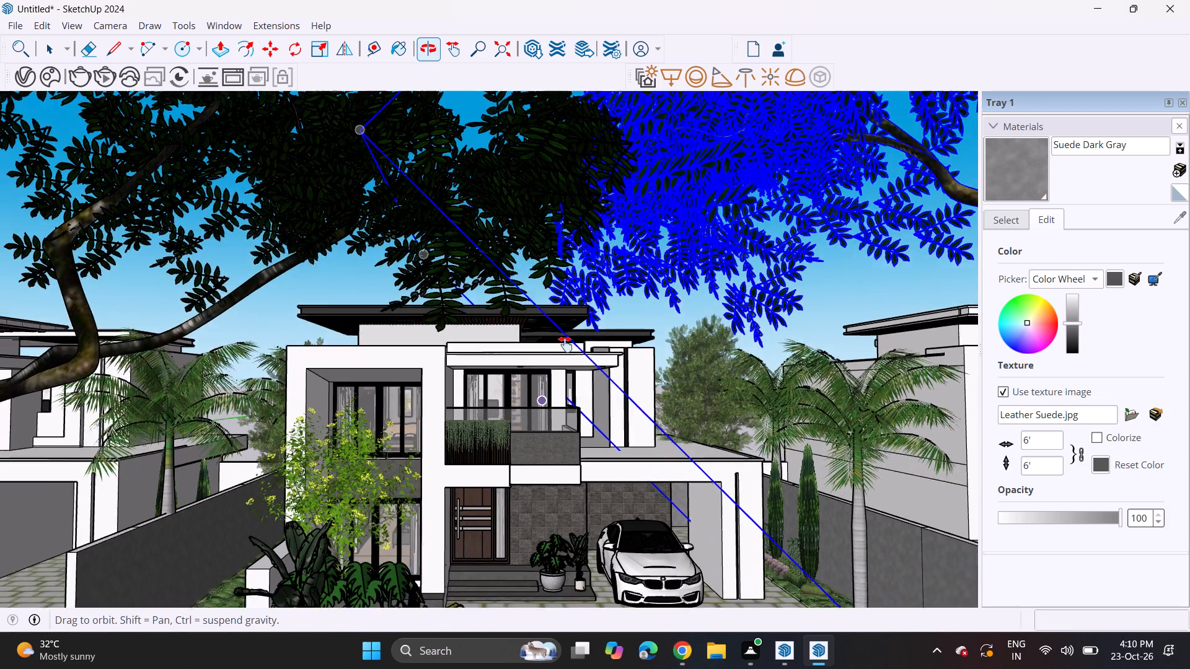
{"action": "middle_click_drag", "start_coordinate": [565, 344], "coordinate": [580, 274]}
{"action": "middle_click_drag", "start_coordinate": [573, 276], "coordinate": [549, 305]}
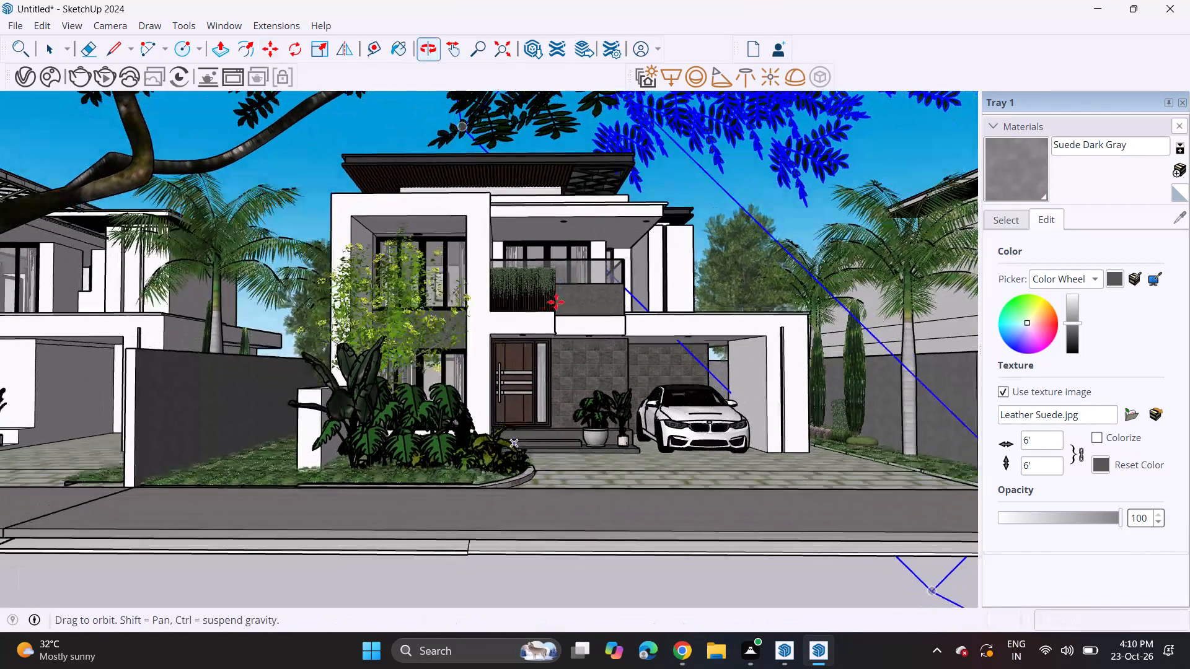
{"action": "middle_click_drag", "start_coordinate": [560, 295], "coordinate": [560, 320]}
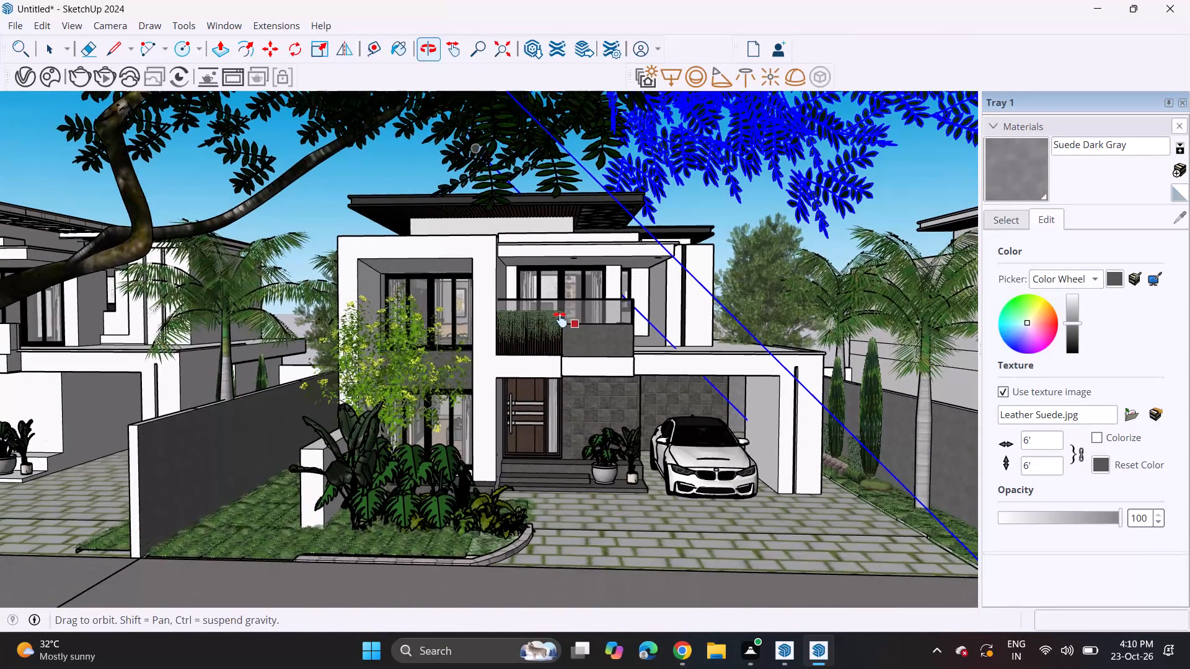
{"action": "middle_click_drag", "start_coordinate": [560, 320], "coordinate": [558, 318]}
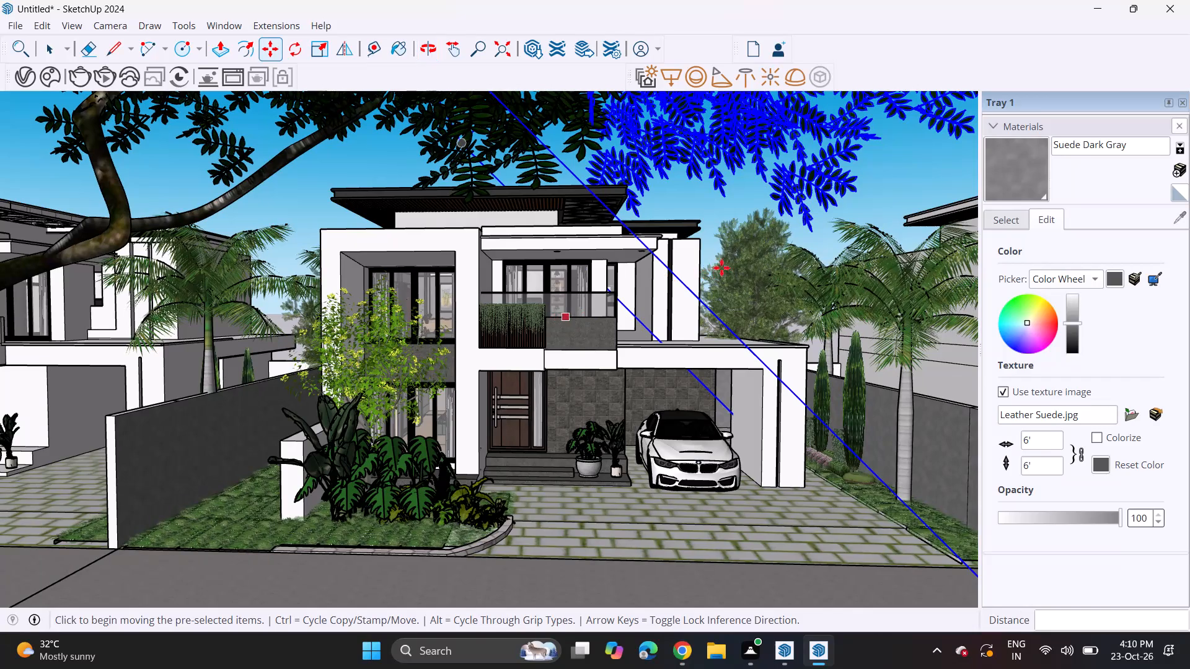
{"action": "key", "text": "space"}
{"action": "left_click", "coordinate": [815, 239]}
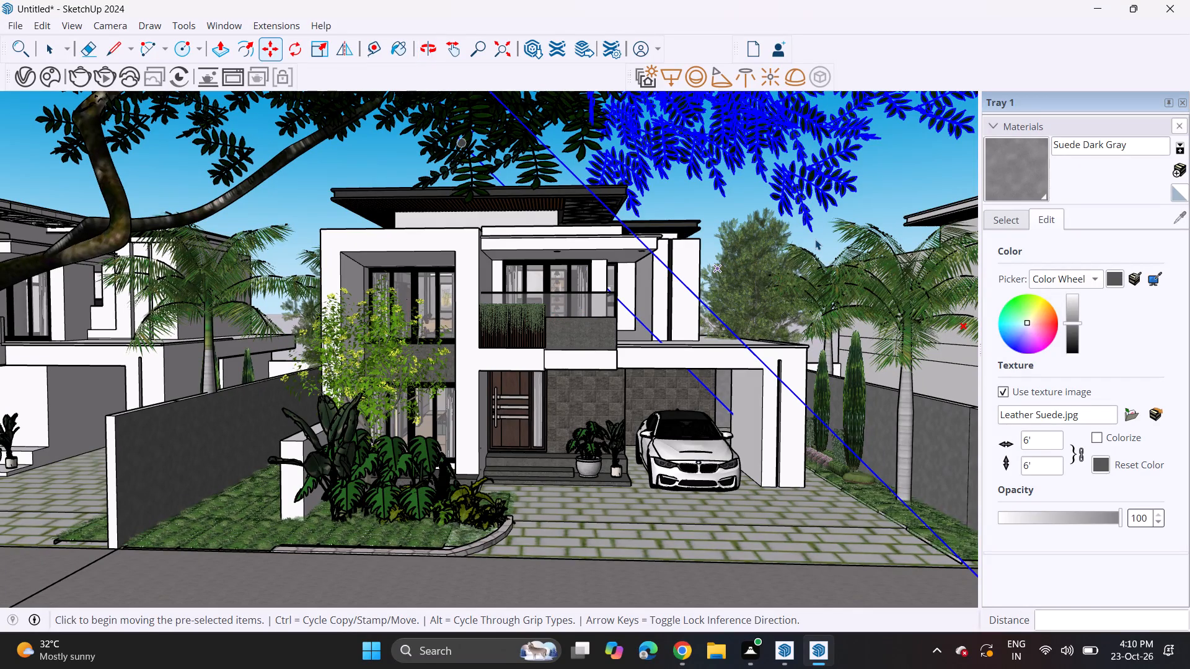
{"action": "left_click", "coordinate": [286, 204]}
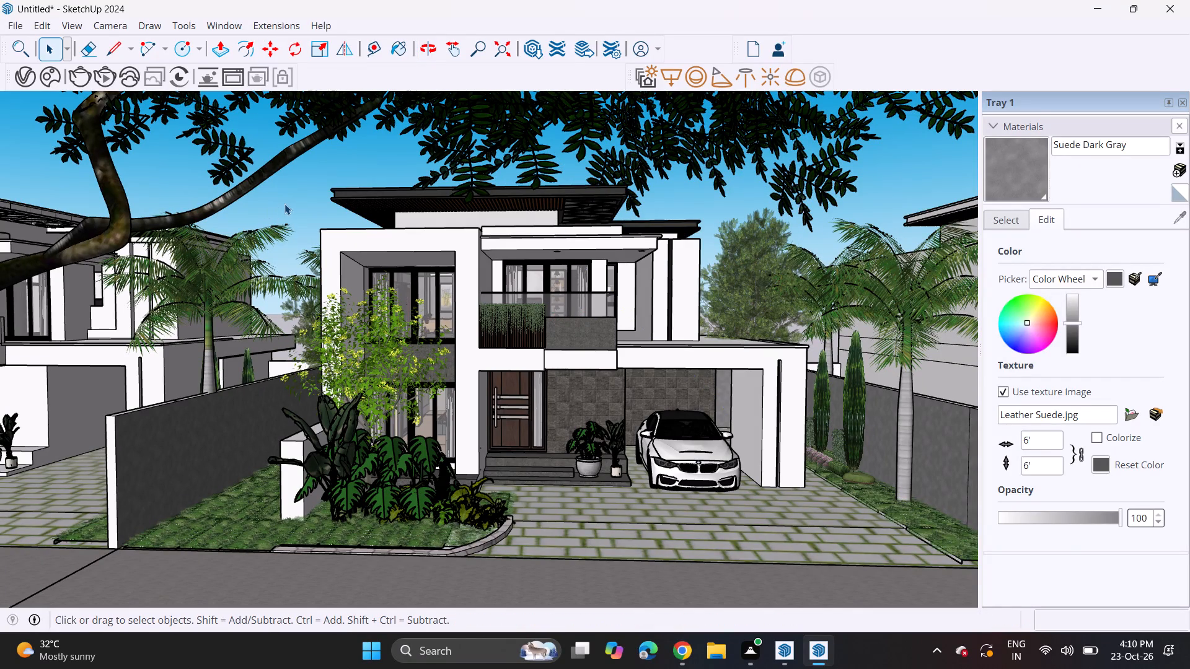
{"action": "middle_click_drag", "start_coordinate": [596, 334], "coordinate": [614, 300]}
{"action": "scroll", "coordinate": [595, 334], "scroll_direction": "up", "scroll_amount": 1}
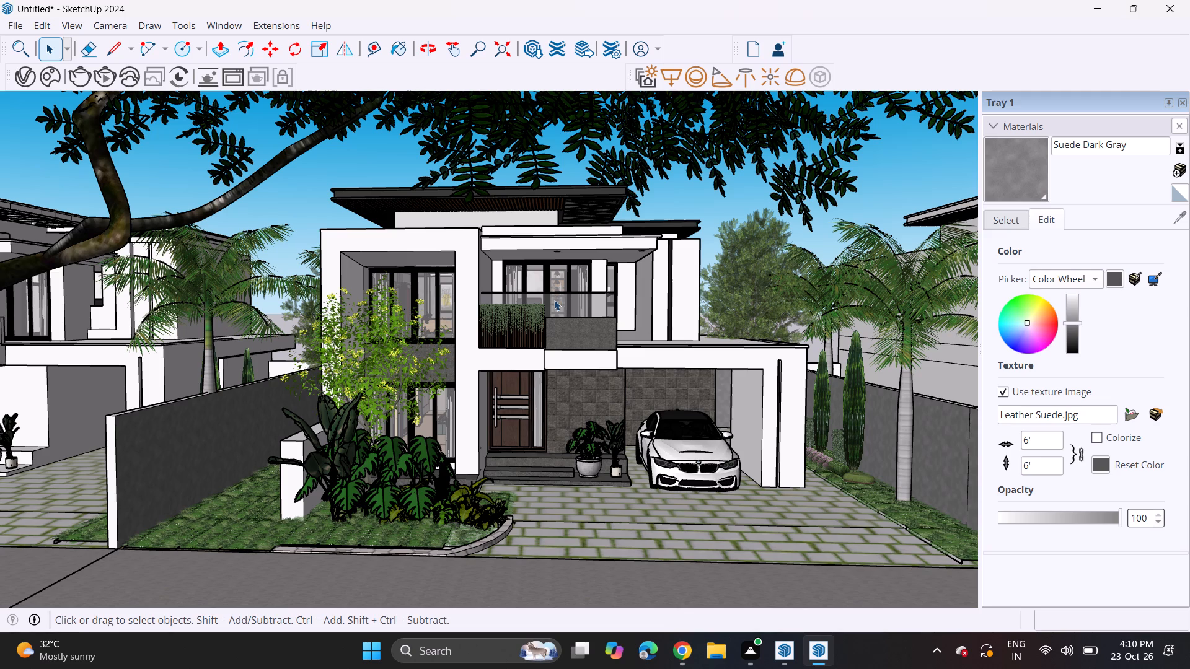
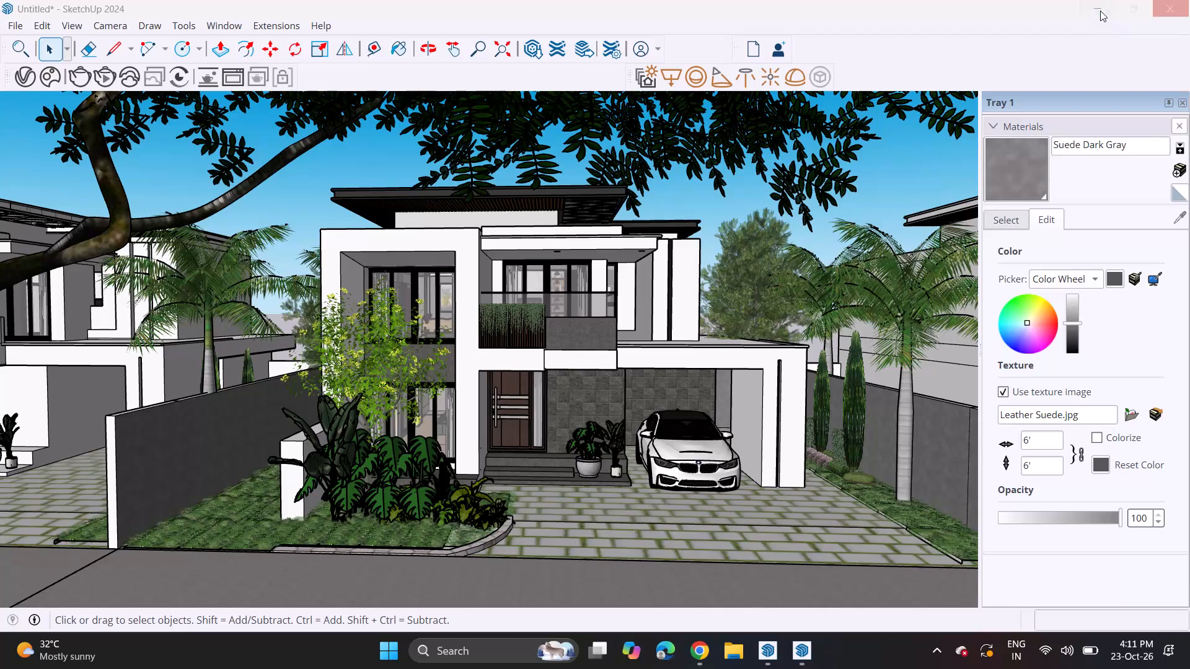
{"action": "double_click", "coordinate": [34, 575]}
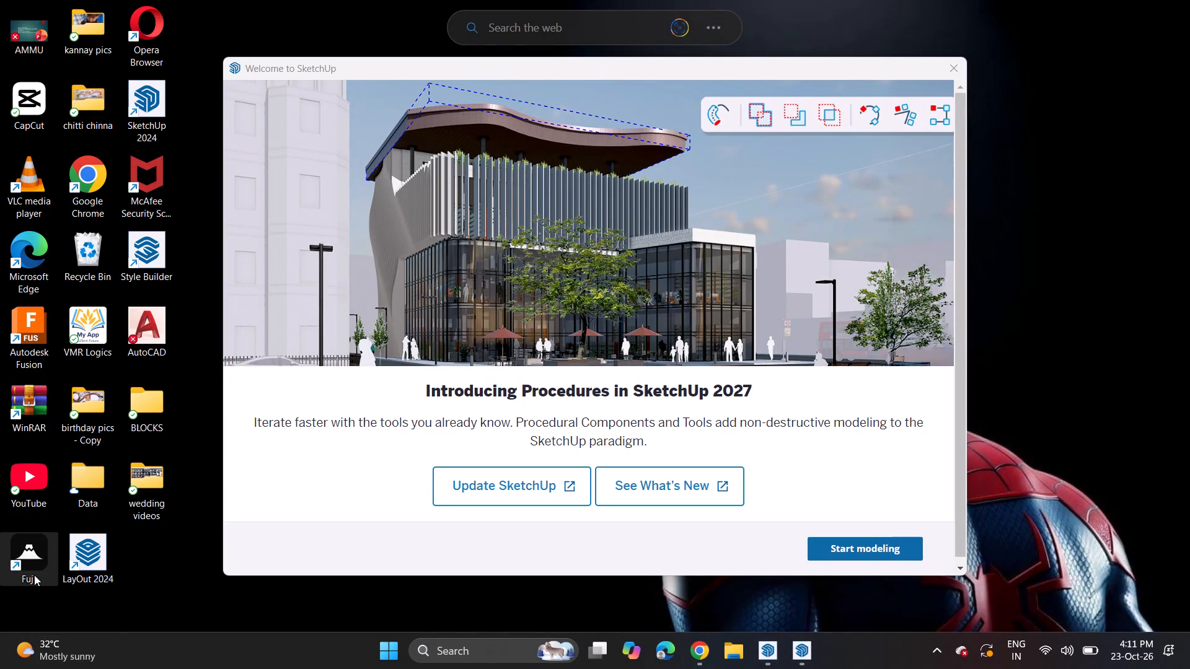
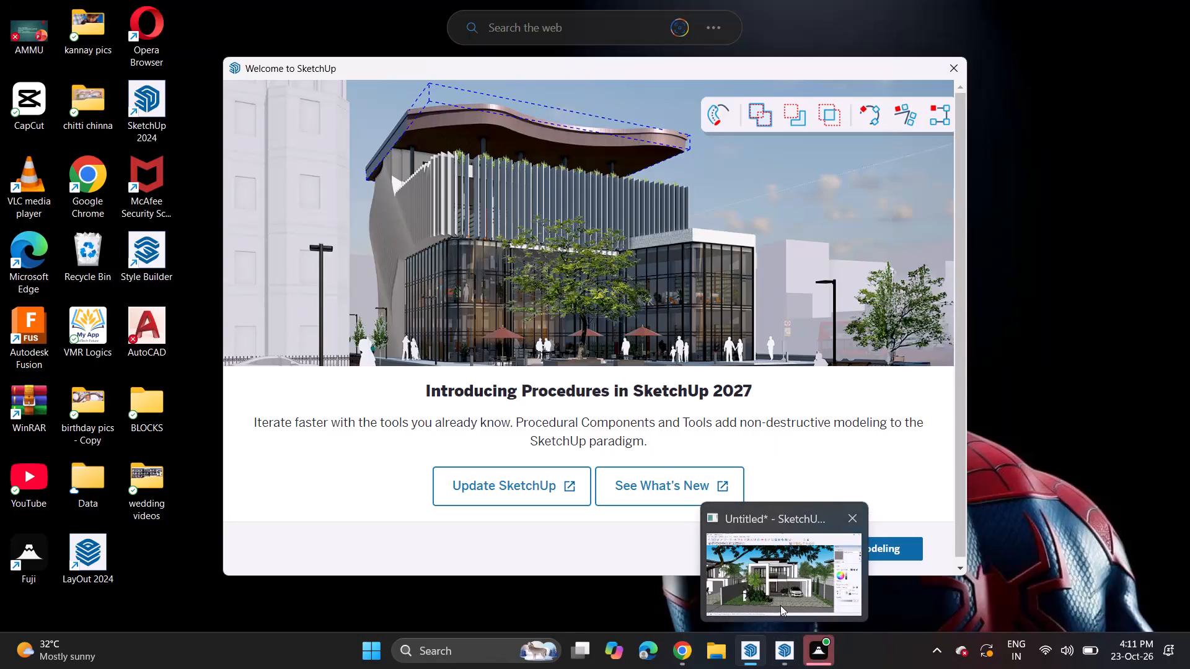
Move the overhanging tree on the garage side about 28' 11" along the green axis, away from the villa toward the street.
{"action": "left_click", "coordinate": [780, 602]}
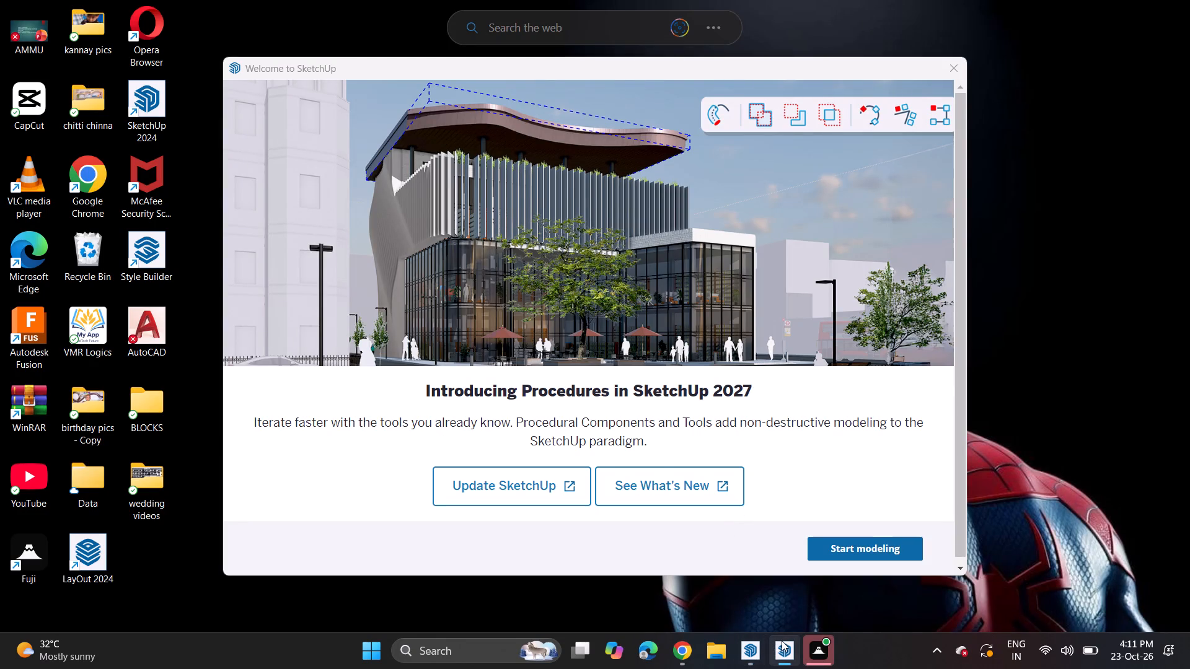
{"action": "left_click", "coordinate": [783, 641]}
{"action": "left_click", "coordinate": [780, 607]}
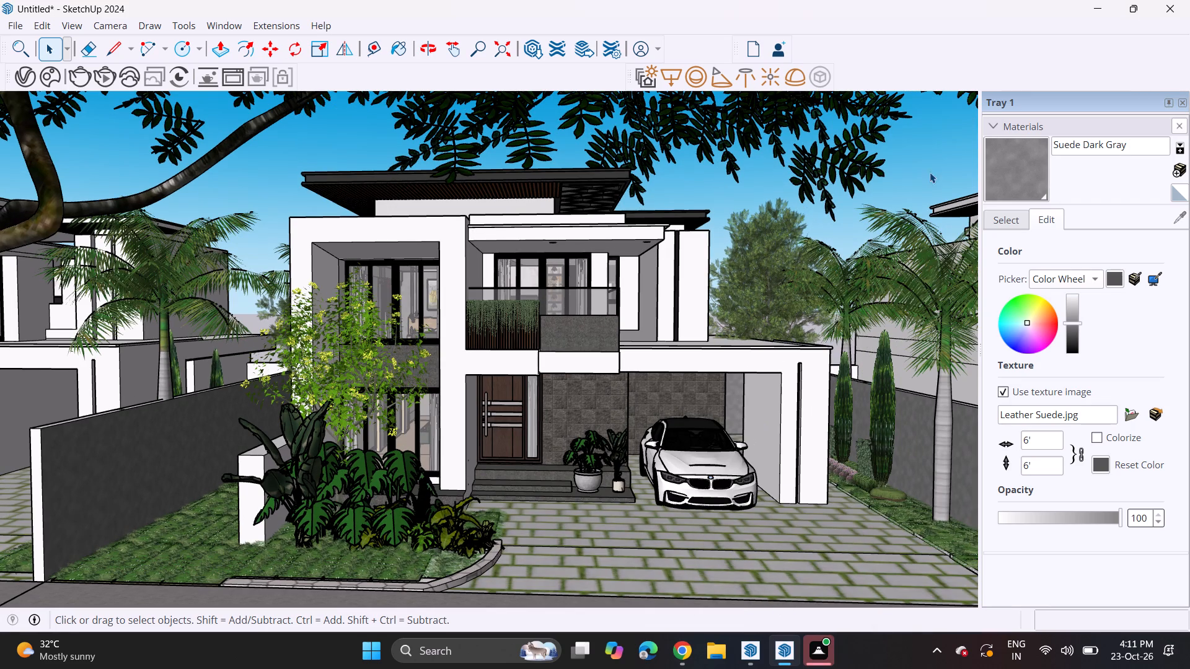
{"action": "middle_click_drag", "start_coordinate": [641, 329], "coordinate": [632, 310]}
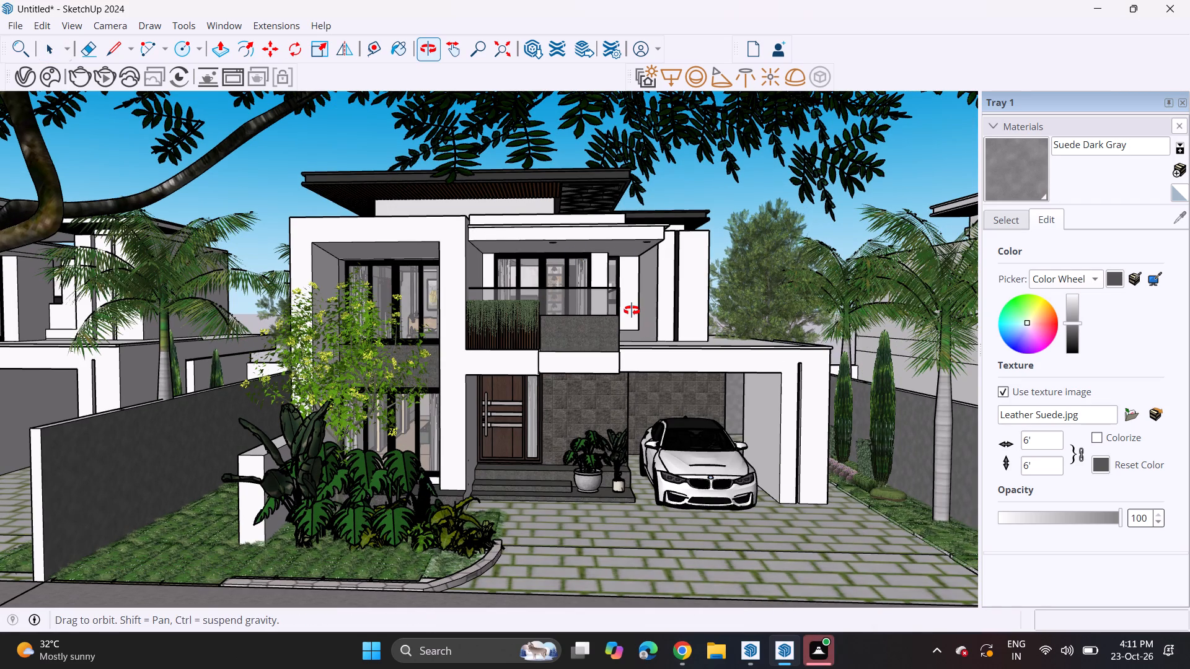
{"action": "middle_click_drag", "start_coordinate": [632, 310], "coordinate": [645, 309]}
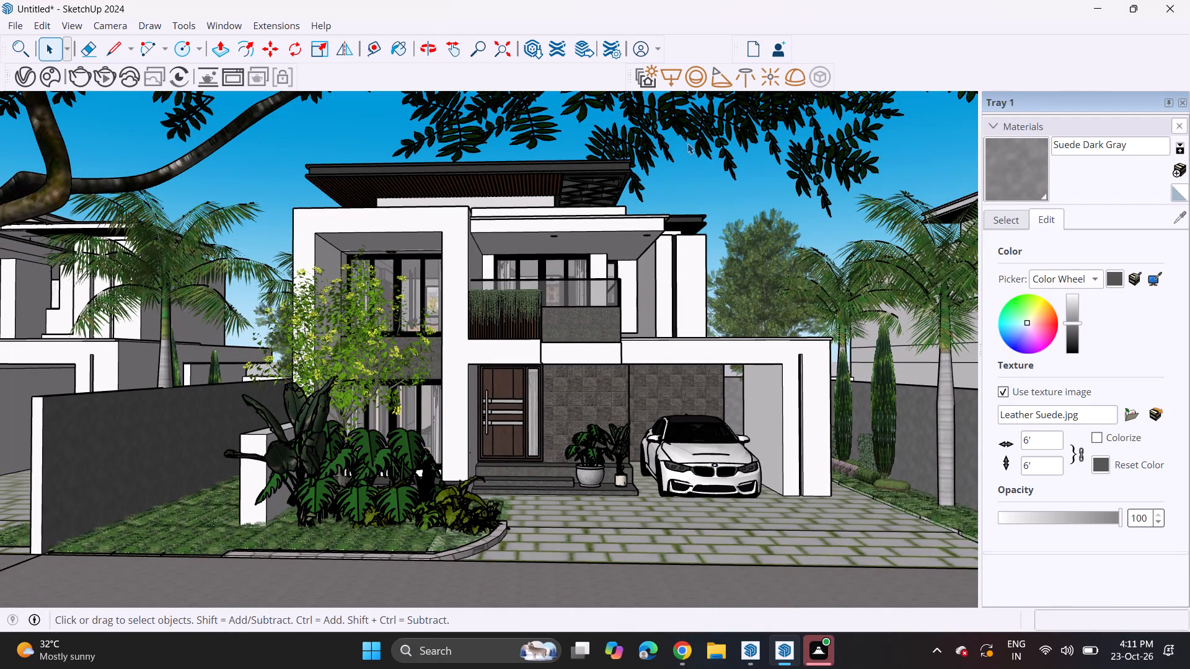
{"action": "key", "text": "space"}
{"action": "left_click", "coordinate": [702, 133]}
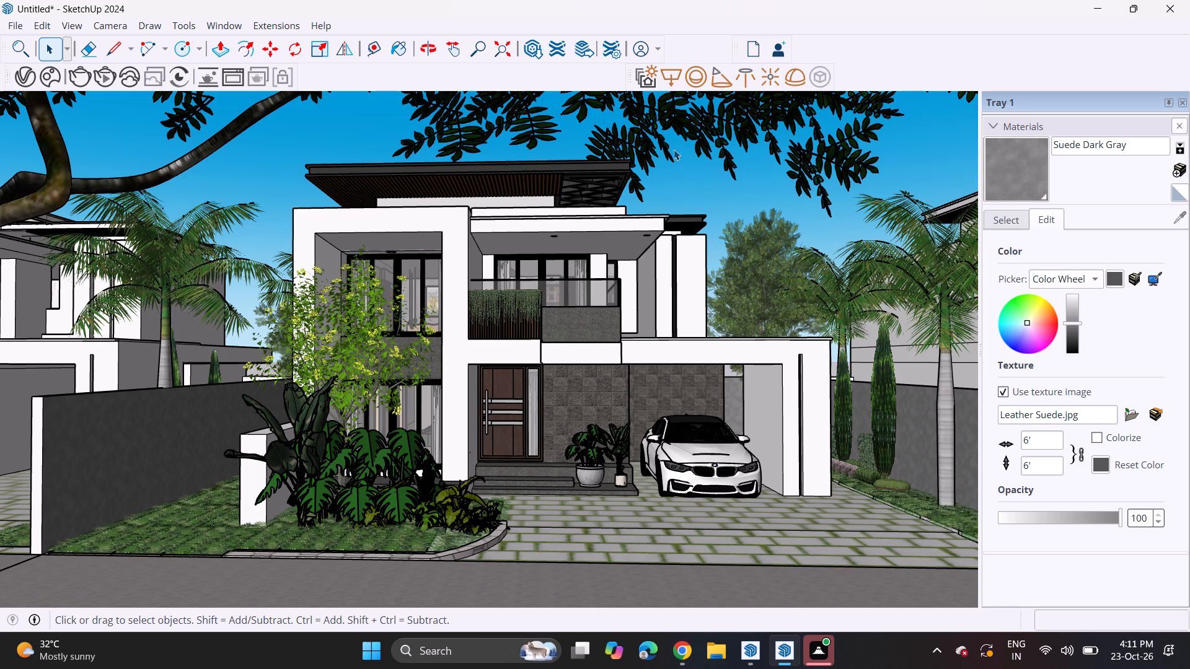
{"action": "middle_click_drag", "start_coordinate": [745, 209], "coordinate": [452, 269]}
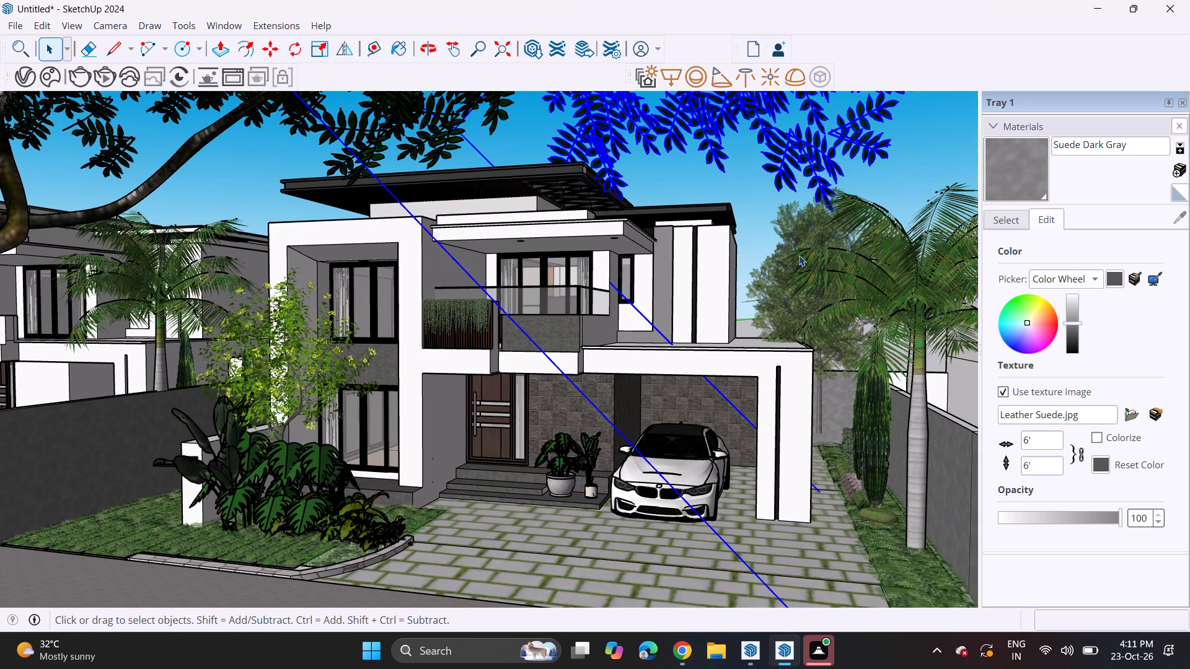
{"action": "middle_click_drag", "start_coordinate": [794, 255], "coordinate": [420, 363]}
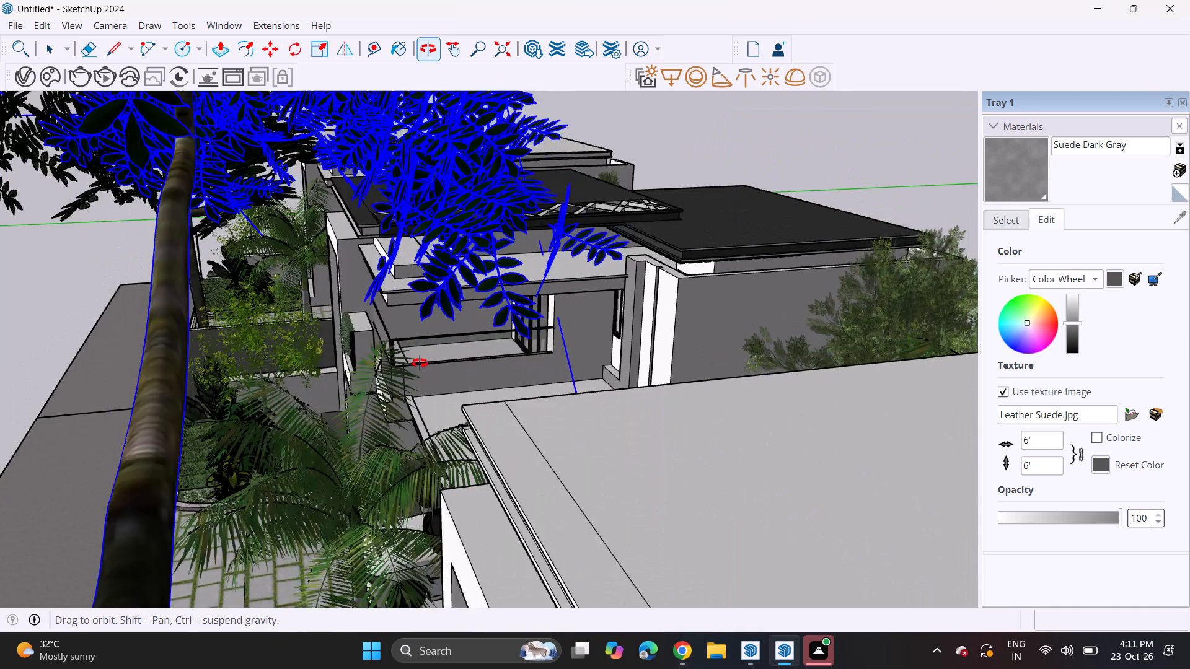
{"action": "middle_click_drag", "start_coordinate": [420, 363], "coordinate": [420, 360]}
{"action": "scroll", "coordinate": [421, 356], "scroll_direction": "up", "scroll_amount": 1}
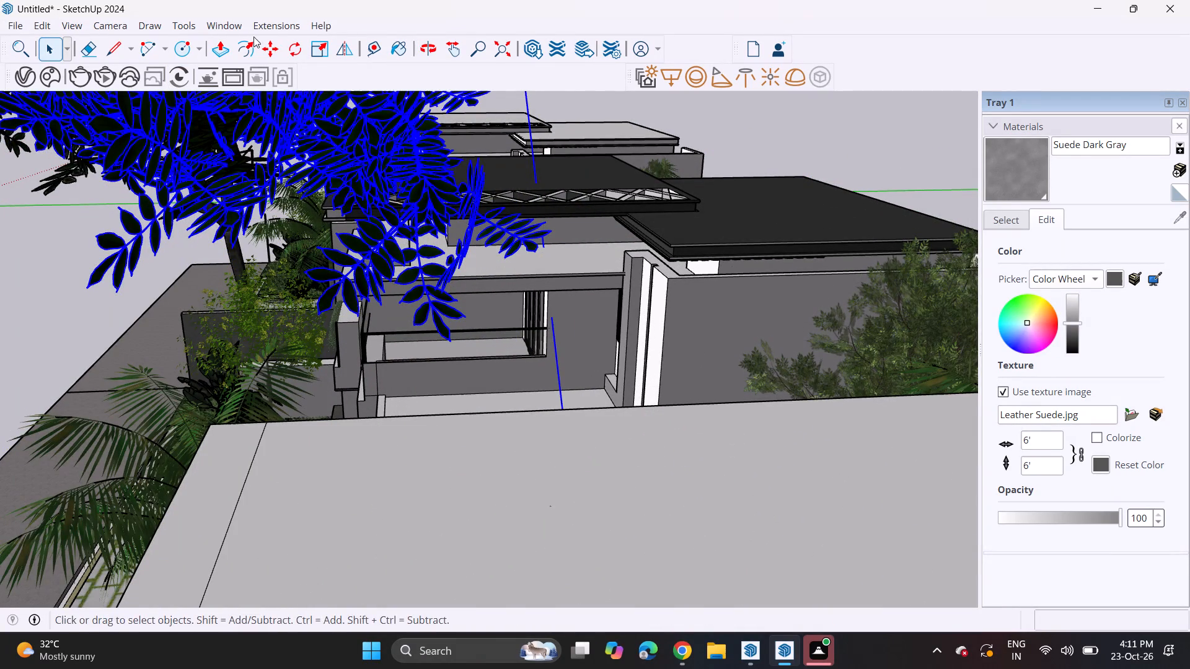
{"action": "left_click", "coordinate": [260, 43]}
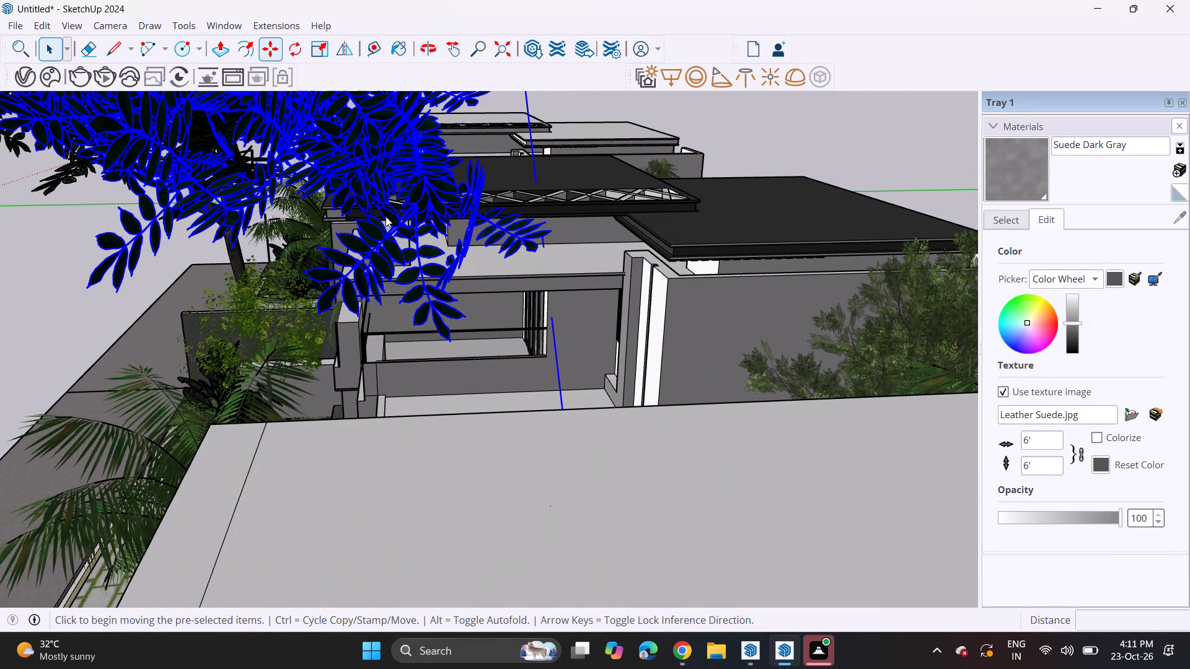
{"action": "left_click", "coordinate": [393, 165]}
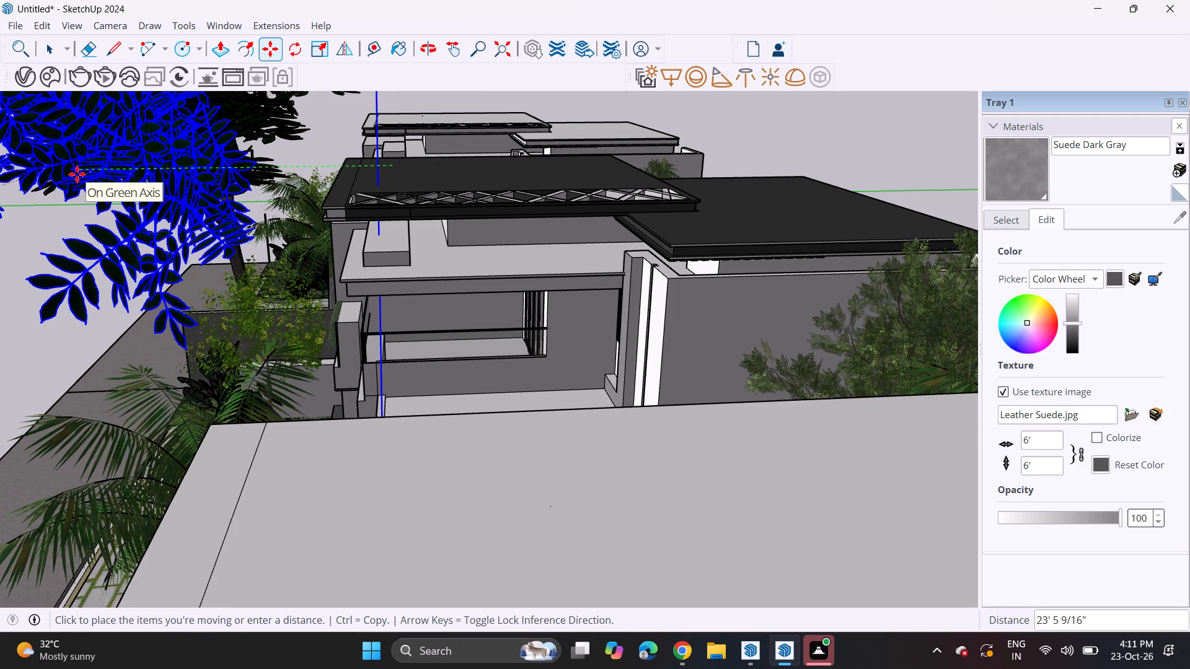
{"action": "left_click", "coordinate": [0, 168]}
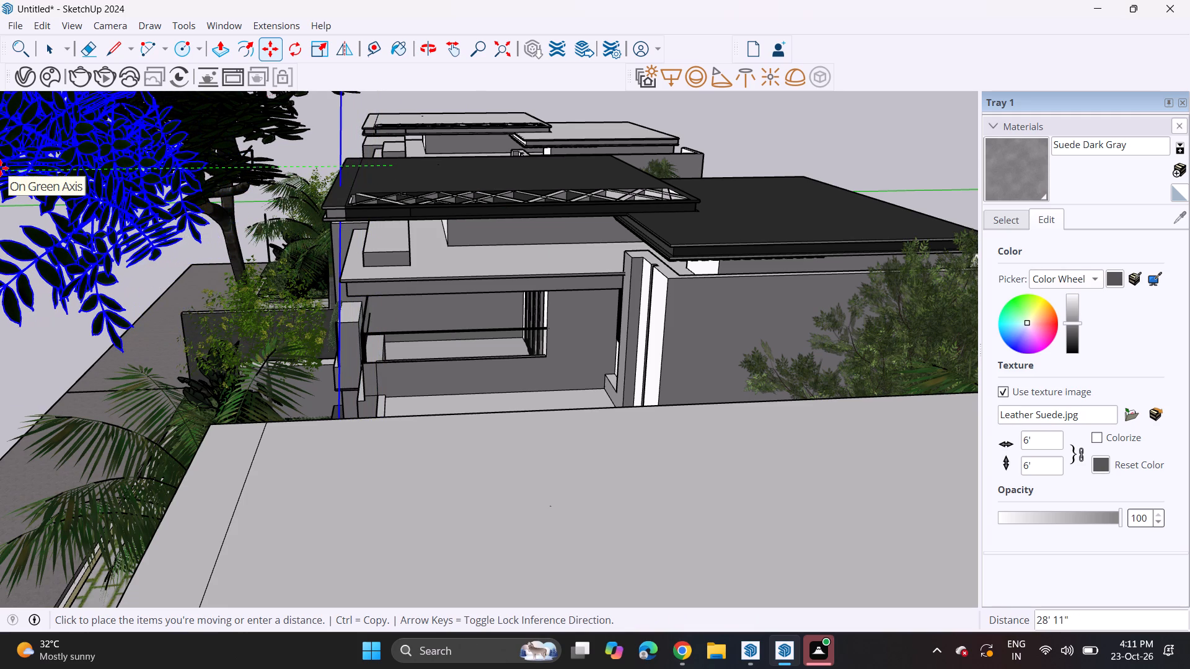
Examine from the villa's front how the overhanging foliage frames the house, leaving the tree deselected.
{"action": "middle_click_drag", "start_coordinate": [90, 235], "coordinate": [337, 208]}
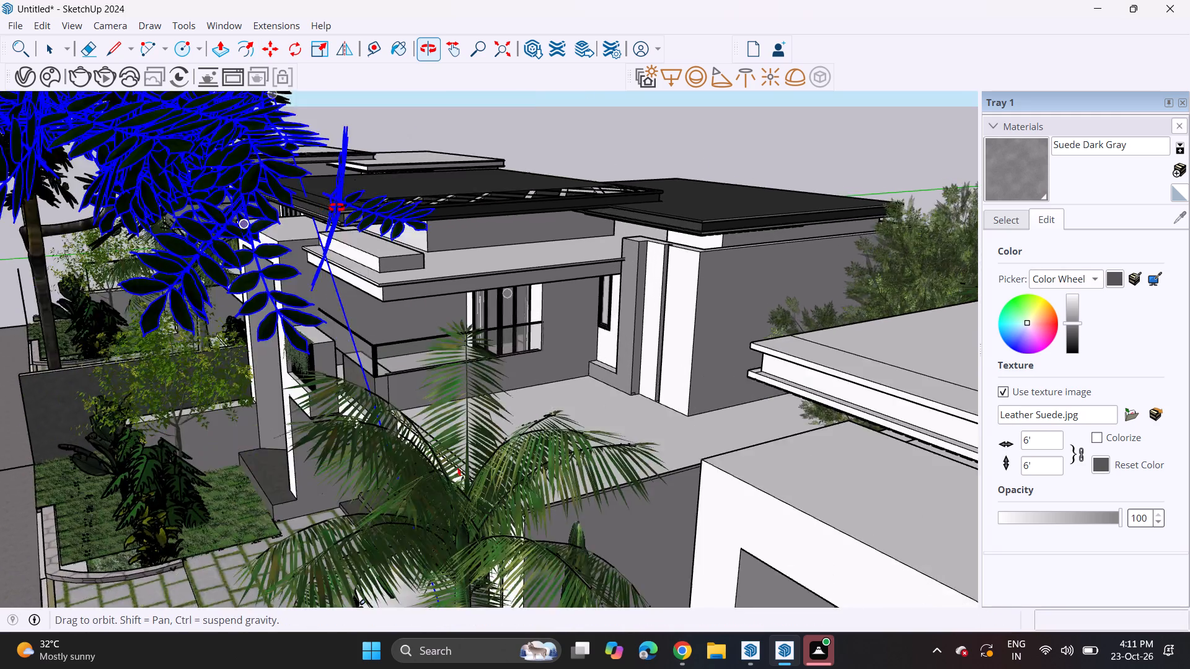
{"action": "middle_click_drag", "start_coordinate": [337, 208], "coordinate": [617, 144]}
{"action": "scroll", "coordinate": [492, 188], "scroll_direction": "down", "scroll_amount": 4}
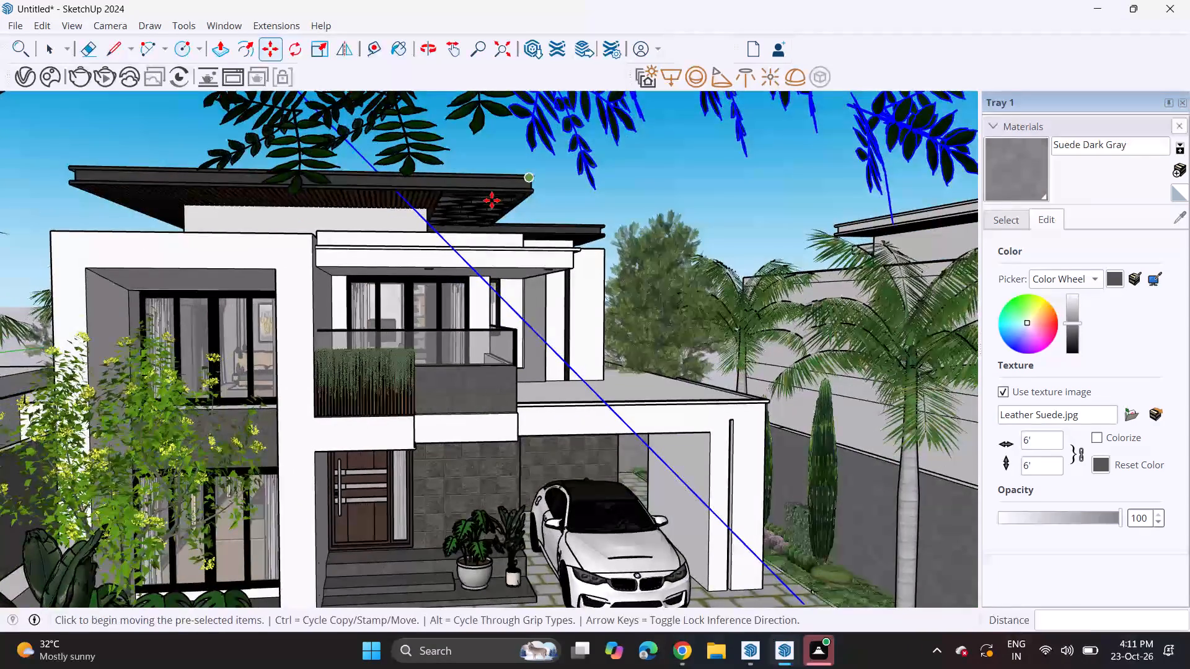
{"action": "scroll", "coordinate": [491, 200], "scroll_direction": "down", "scroll_amount": 1}
{"action": "middle_click_drag", "start_coordinate": [508, 262], "coordinate": [474, 216]}
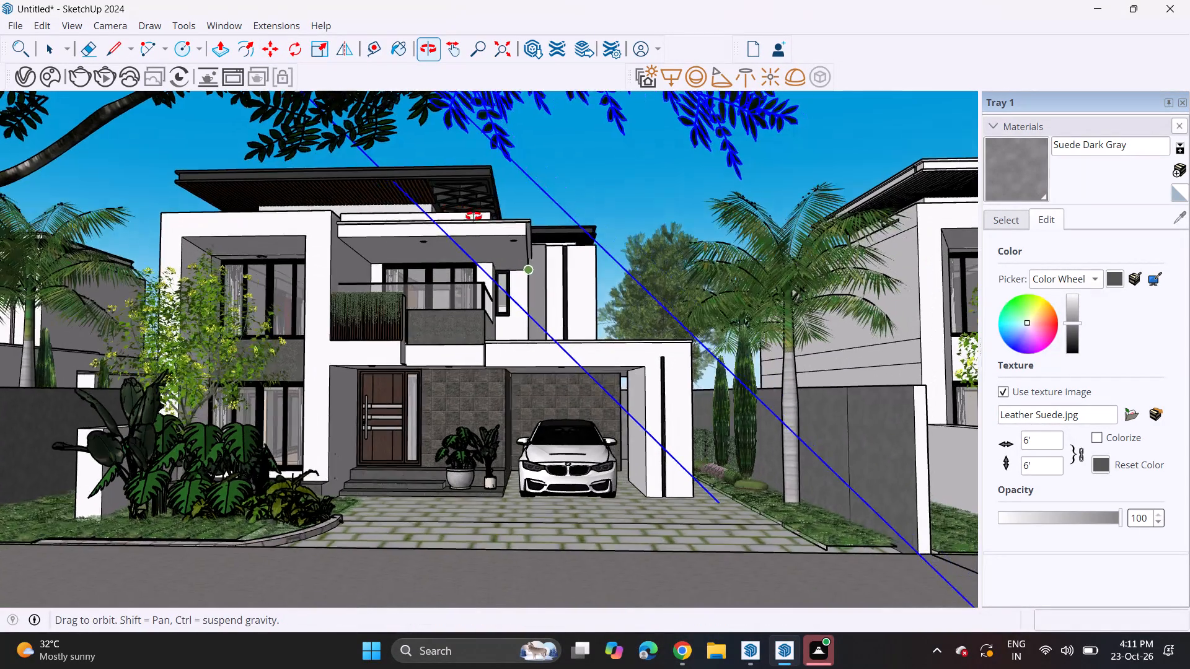
{"action": "middle_click_drag", "start_coordinate": [474, 216], "coordinate": [491, 231]}
{"action": "middle_click_drag", "start_coordinate": [485, 231], "coordinate": [462, 229]}
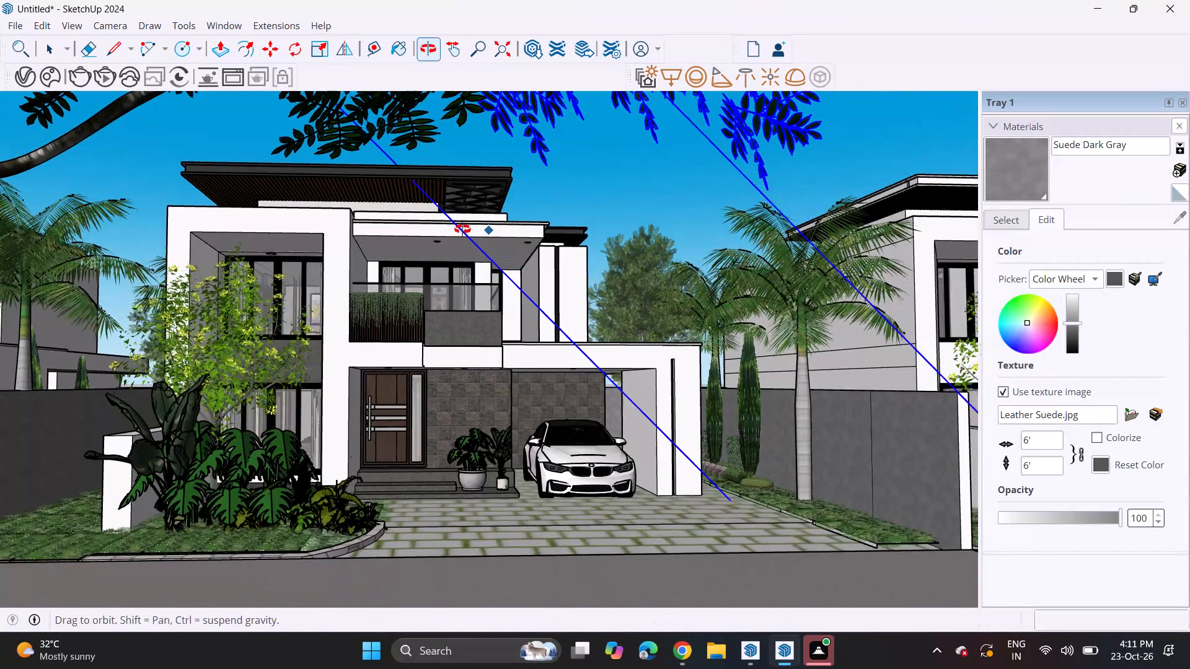
{"action": "middle_click_drag", "start_coordinate": [462, 229], "coordinate": [465, 229]}
{"action": "middle_click_drag", "start_coordinate": [386, 222], "coordinate": [449, 235]}
{"action": "scroll", "coordinate": [421, 235], "scroll_direction": "up", "scroll_amount": 1, "text": "shift"}
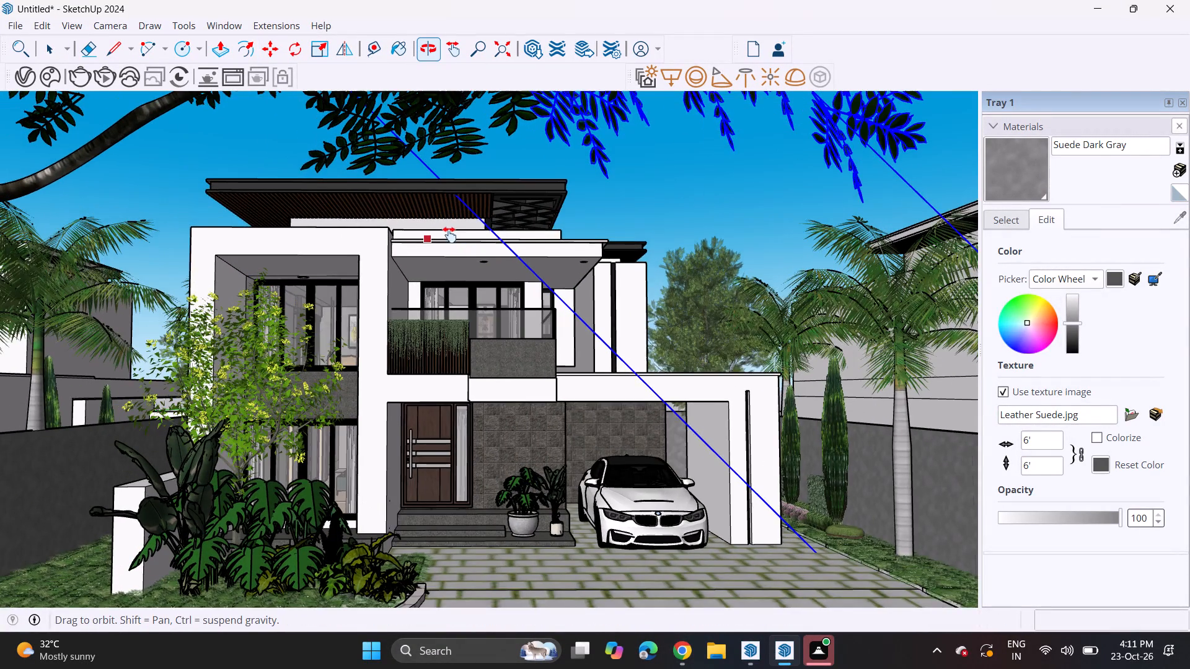
{"action": "middle_click_drag", "start_coordinate": [449, 235], "coordinate": [449, 234]}
{"action": "scroll", "coordinate": [452, 230], "scroll_direction": "down", "scroll_amount": 2}
{"action": "middle_click_drag", "start_coordinate": [447, 232], "coordinate": [440, 232]}
{"action": "scroll", "coordinate": [441, 232], "scroll_direction": "up", "scroll_amount": 1}
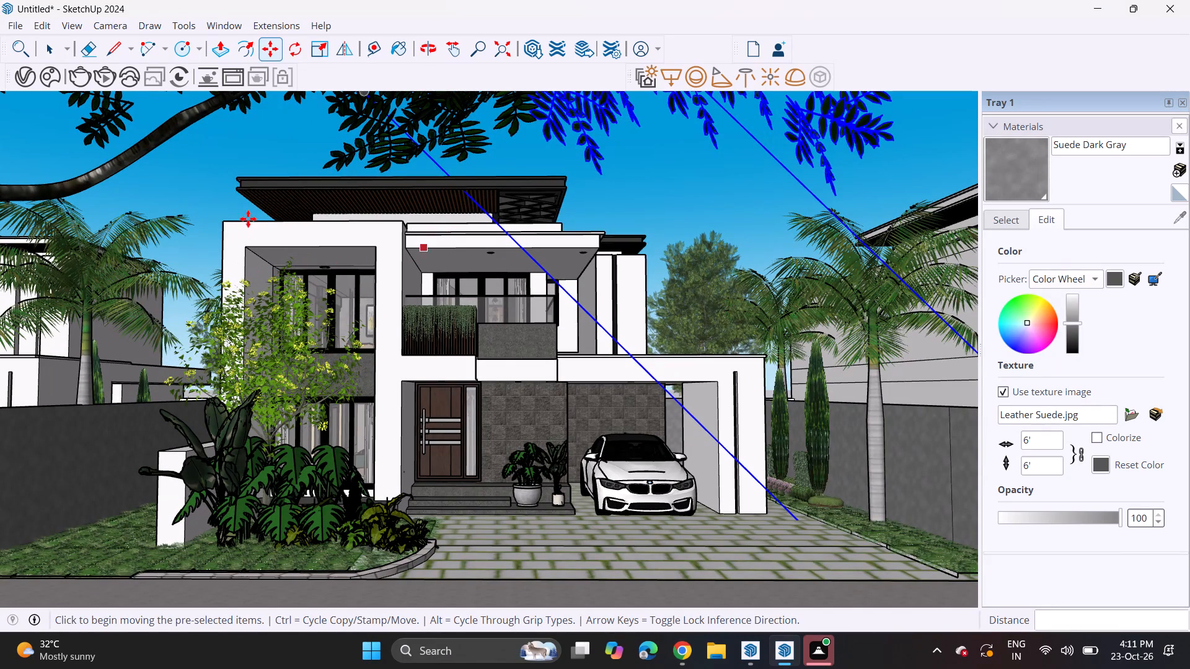
{"action": "key", "text": "space"}
{"action": "left_click", "coordinate": [271, 154]}
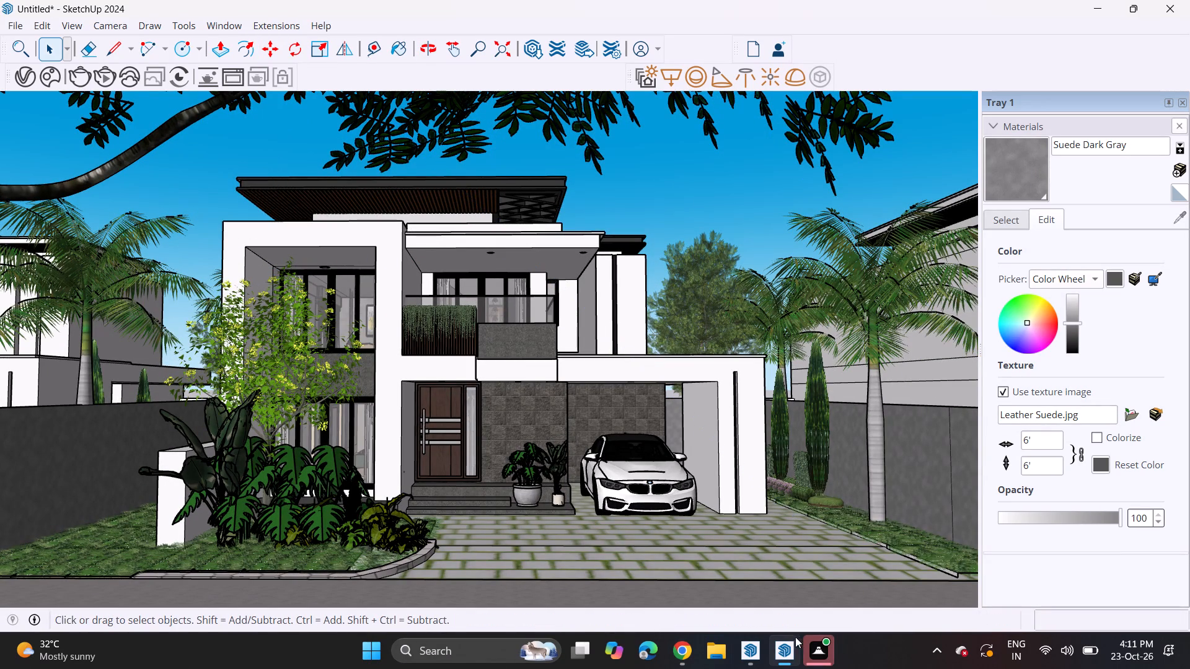
Switch to Fuji and review the current run and the refreshed 30-day and 7-day activity insights, then return to the villa model.
{"action": "left_click_drag", "start_coordinate": [775, 652], "coordinate": [821, 656]}
{"action": "left_click_drag", "start_coordinate": [757, 655], "coordinate": [803, 662]}
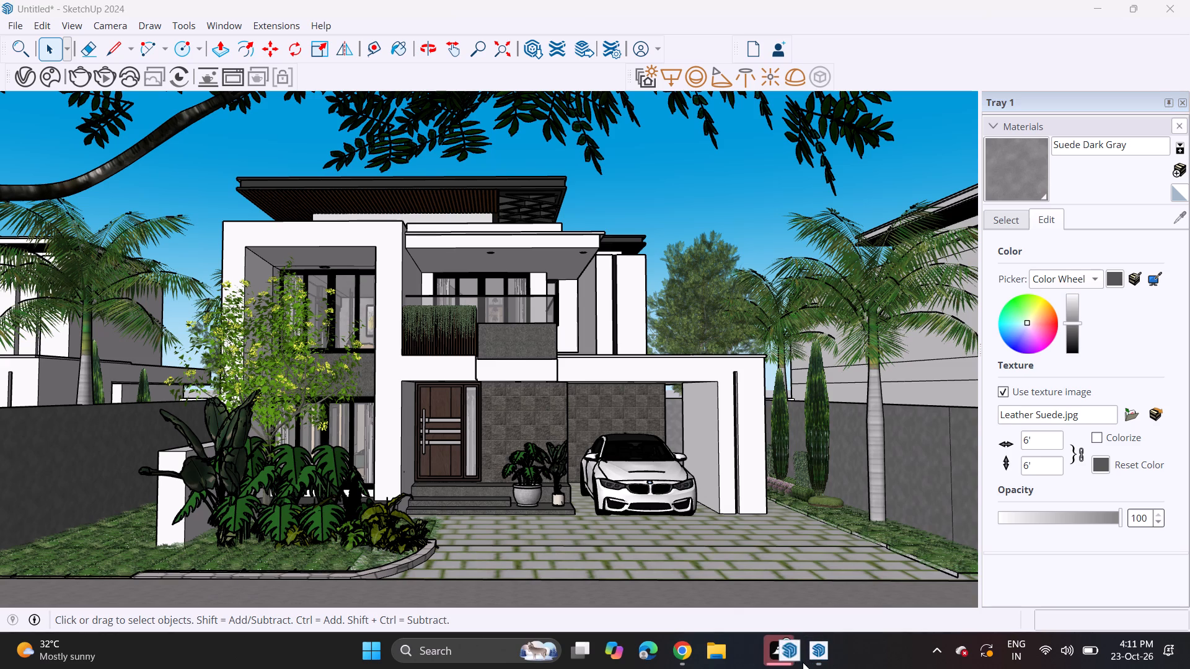
{"action": "left_click_drag", "start_coordinate": [803, 662], "coordinate": [806, 663]}
{"action": "left_click", "coordinate": [756, 657]}
{"action": "left_click", "coordinate": [356, 168]}
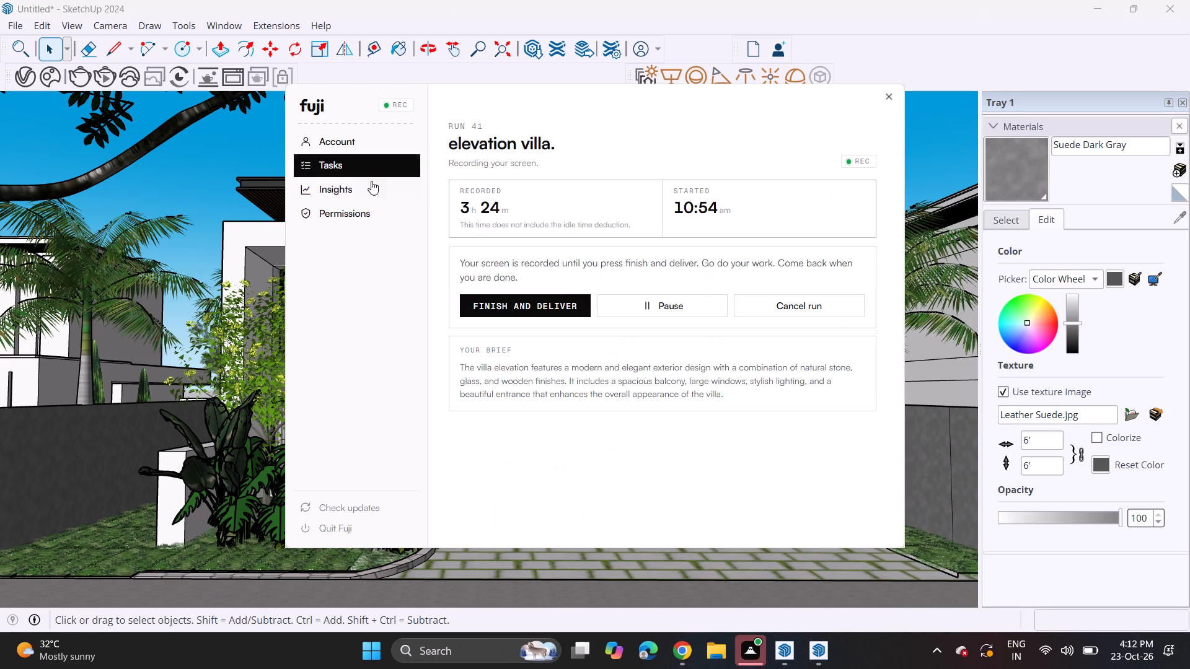
{"action": "left_click", "coordinate": [344, 195]}
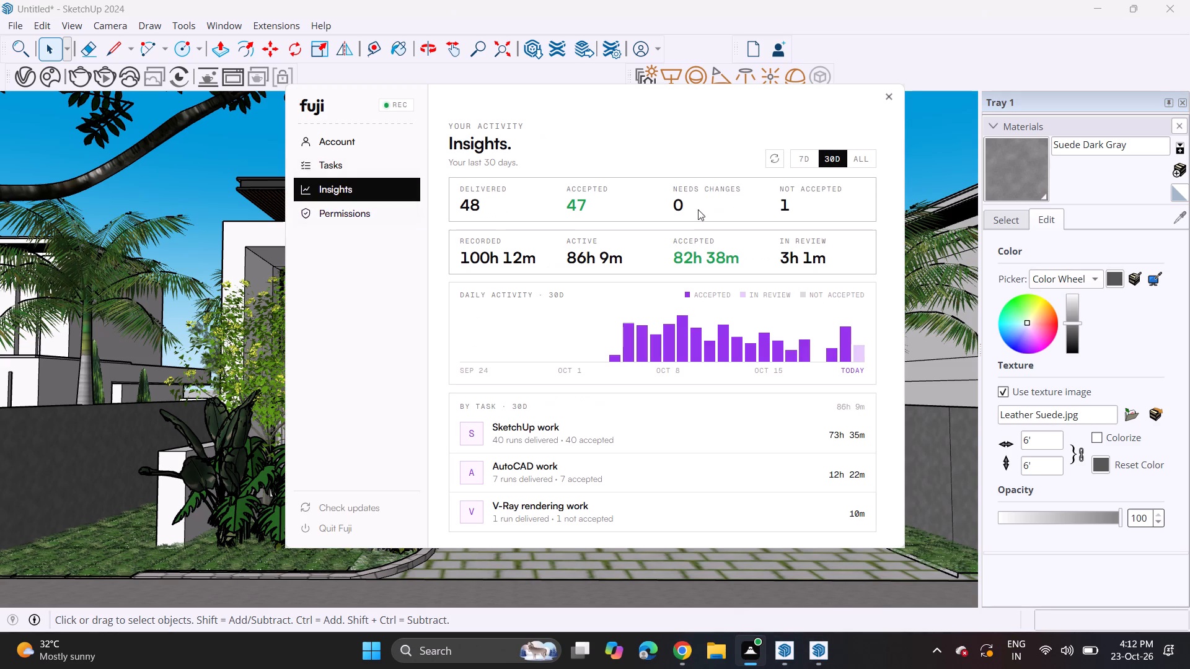
{"action": "left_click", "coordinate": [772, 154]}
{"action": "double_click", "coordinate": [776, 154]}
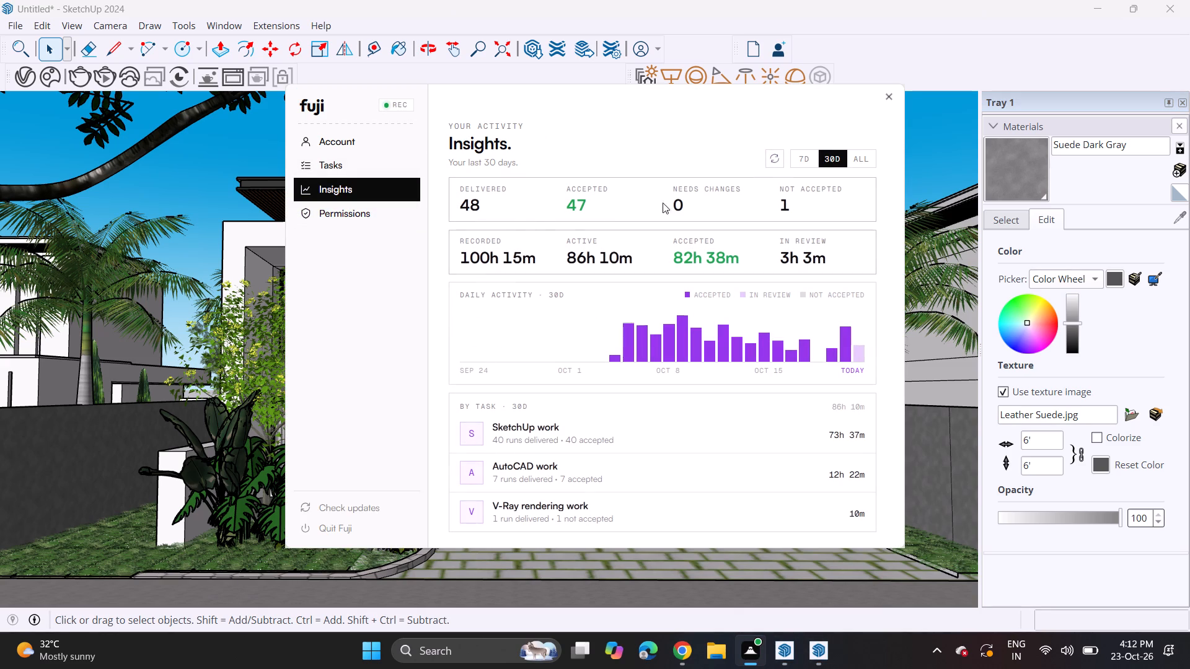
{"action": "left_click", "coordinate": [358, 162]}
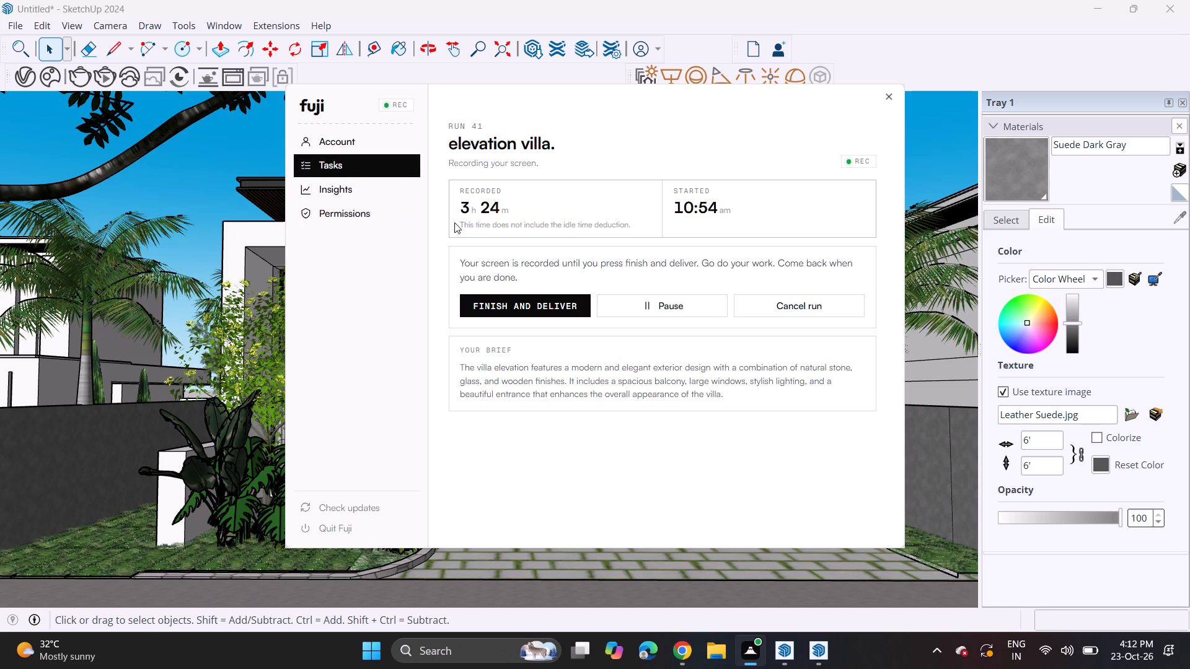
{"action": "left_click", "coordinate": [378, 198]}
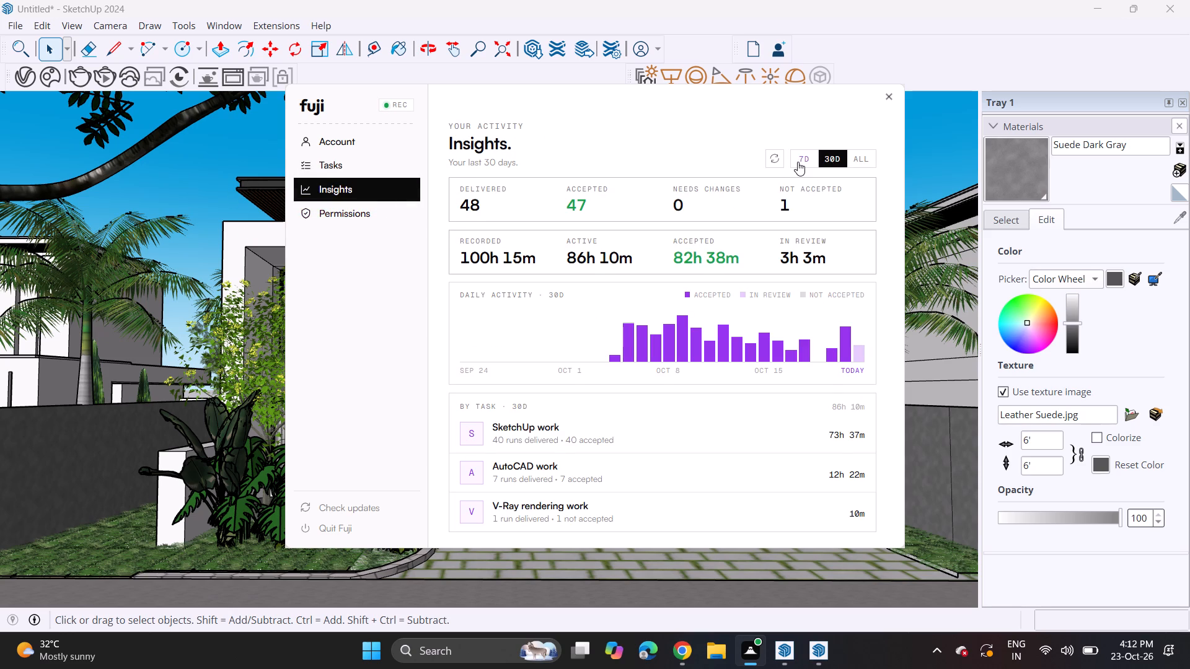
{"action": "left_click", "coordinate": [798, 162]}
{"action": "triple_click", "coordinate": [778, 160]}
{"action": "triple_click", "coordinate": [778, 160]}
{"action": "triple_click", "coordinate": [778, 161]}
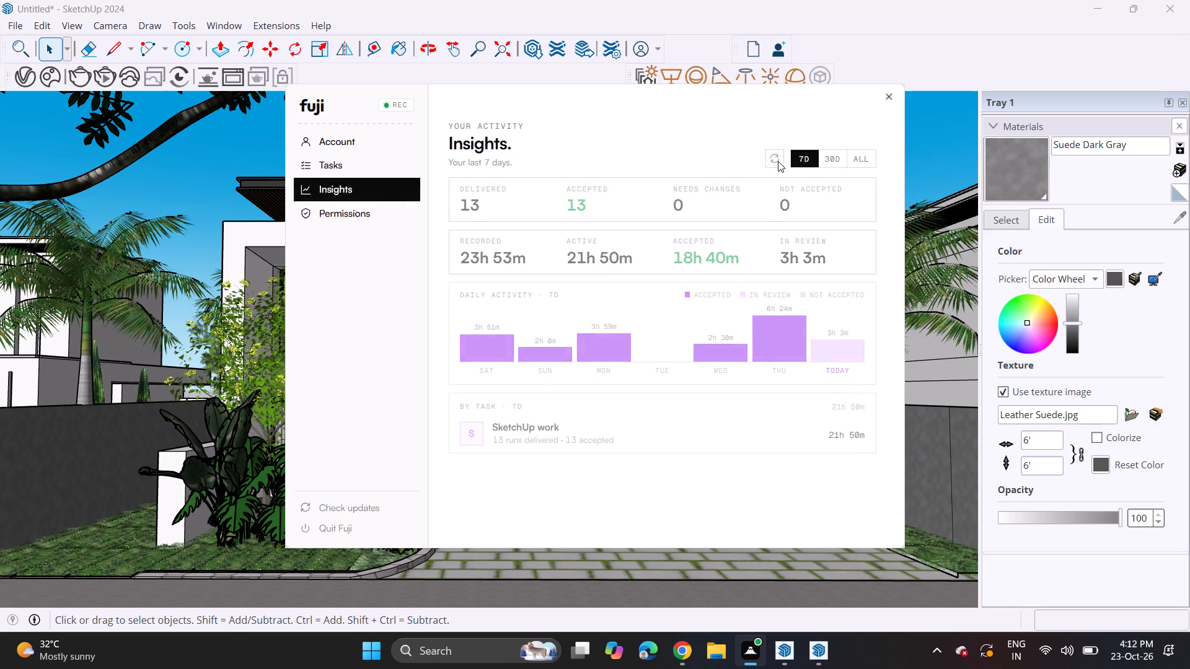
{"action": "left_click", "coordinate": [778, 161]}
{"action": "left_click", "coordinate": [272, 141]}
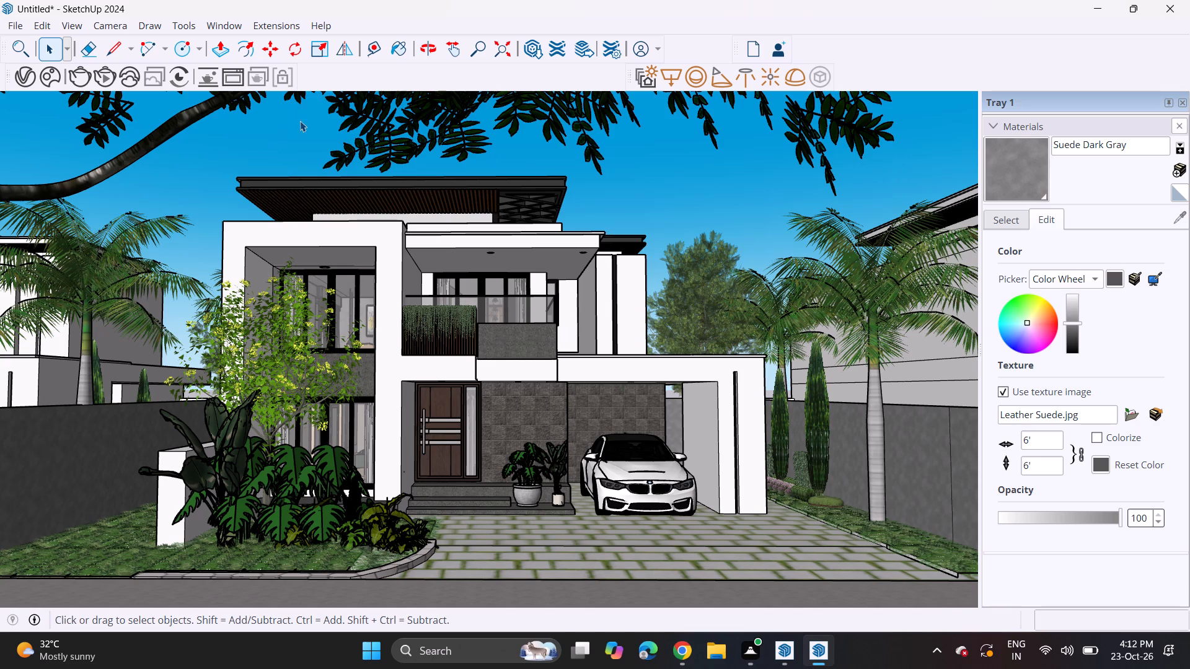
Import the LEAFS component from Downloads and place it on the road in front of the curved planting-bed kerb.
{"action": "left_click", "coordinate": [20, 28]}
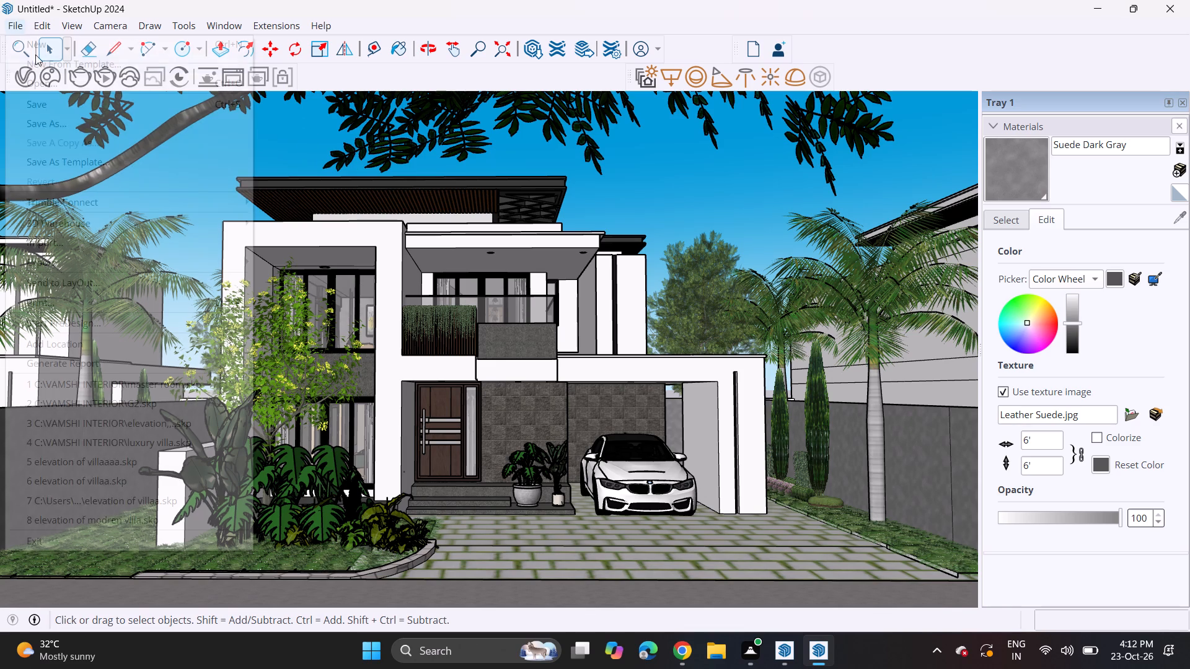
{"action": "left_click", "coordinate": [48, 243]}
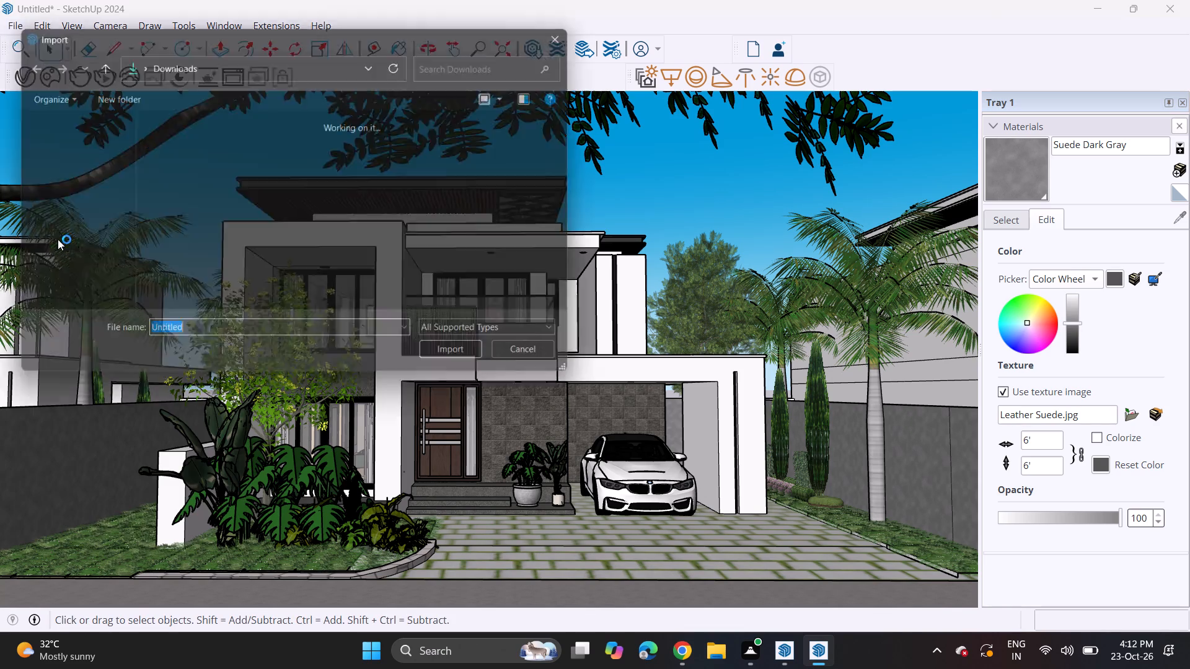
{"action": "scroll", "coordinate": [271, 230], "scroll_direction": "down", "scroll_amount": 4}
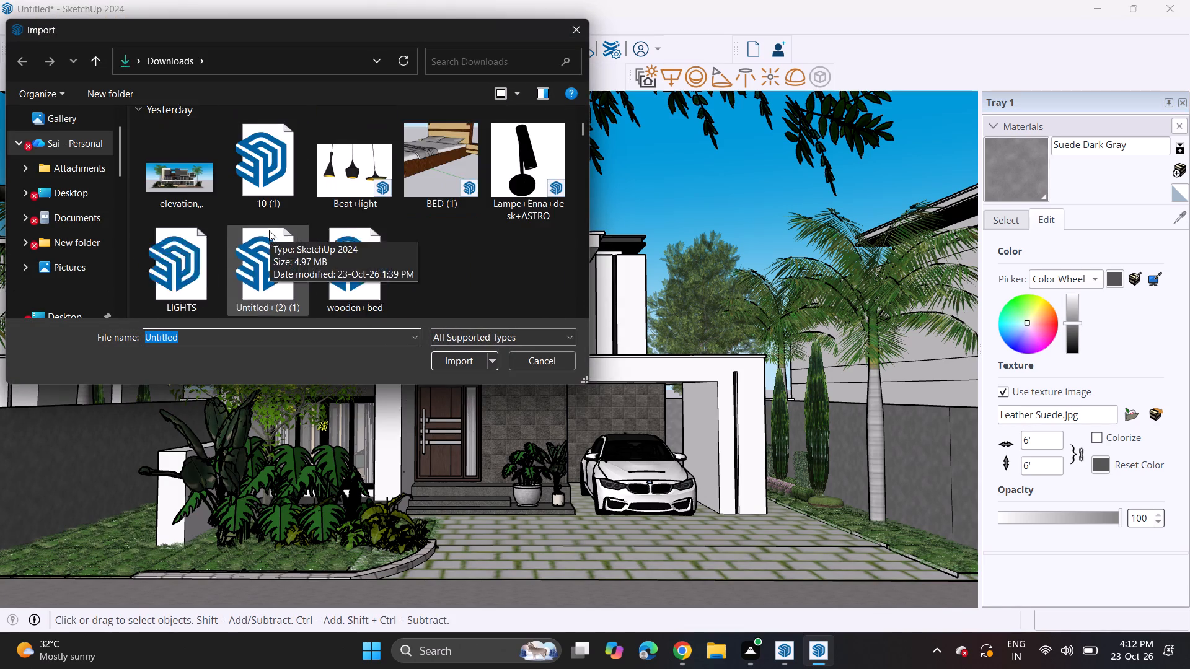
{"action": "scroll", "coordinate": [268, 224], "scroll_direction": "down", "scroll_amount": 5}
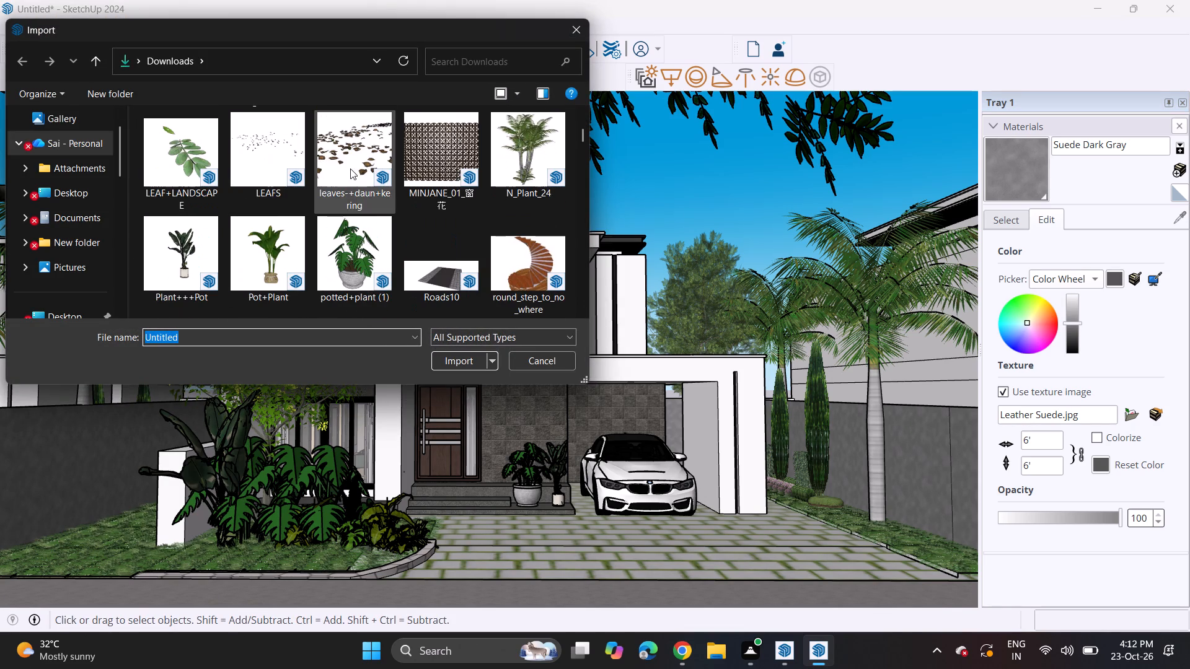
{"action": "left_click", "coordinate": [277, 158]}
{"action": "left_click", "coordinate": [476, 355]}
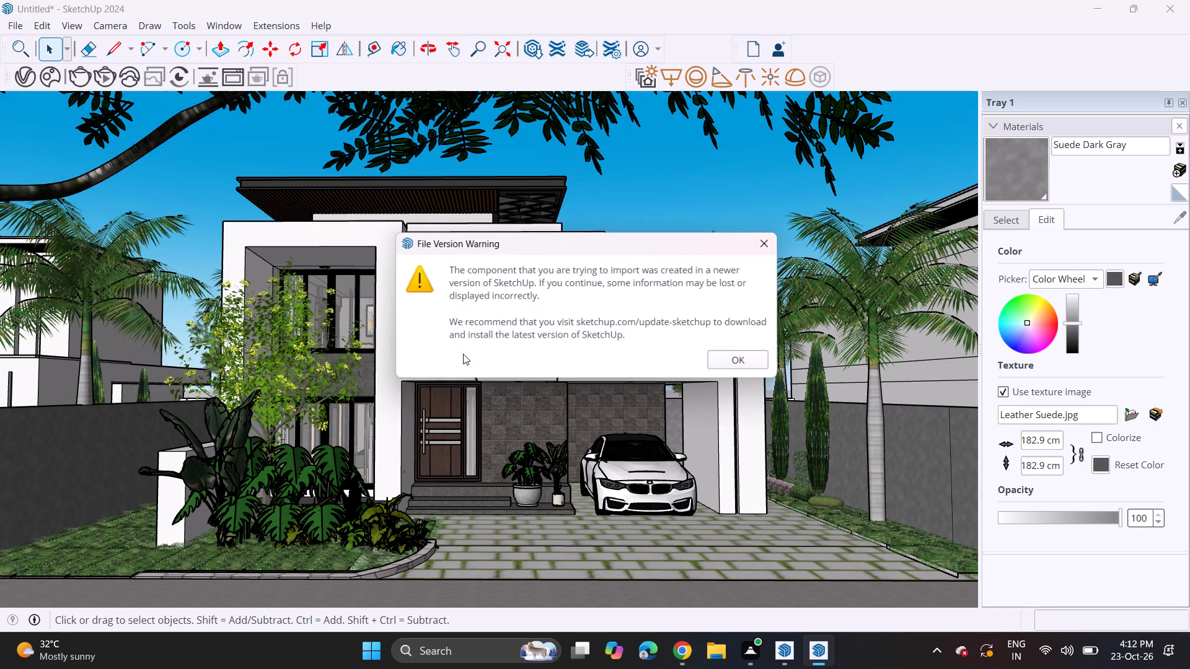
{"action": "left_click", "coordinate": [739, 361]}
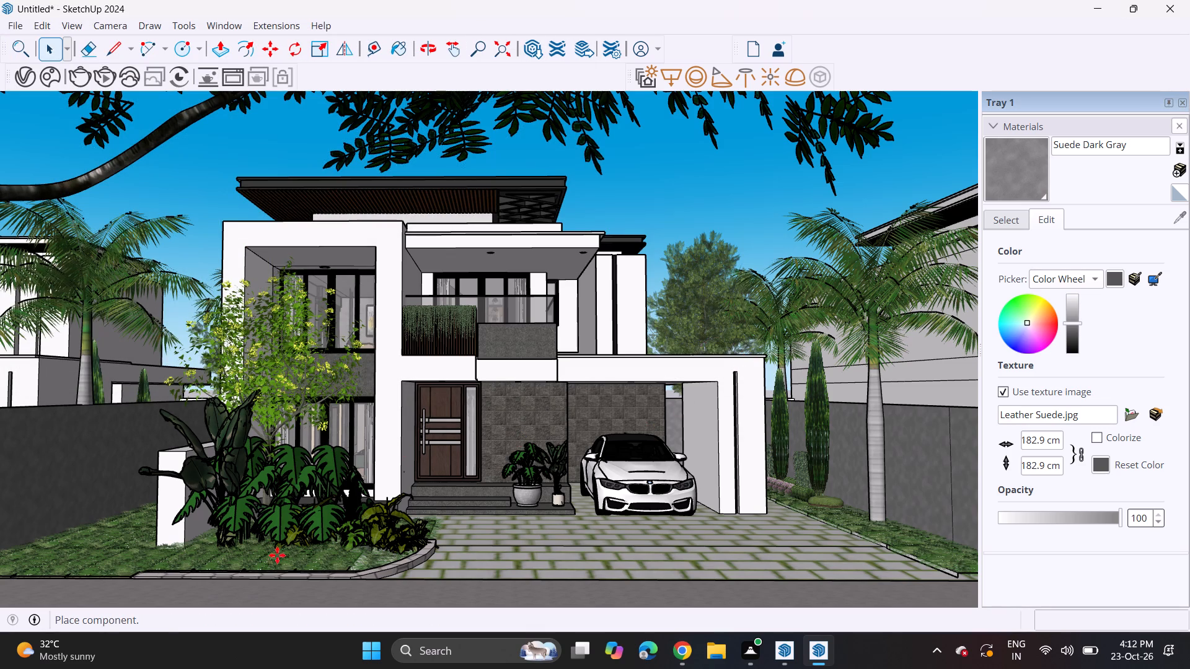
{"action": "scroll", "coordinate": [676, 319], "scroll_direction": "down", "scroll_amount": 5}
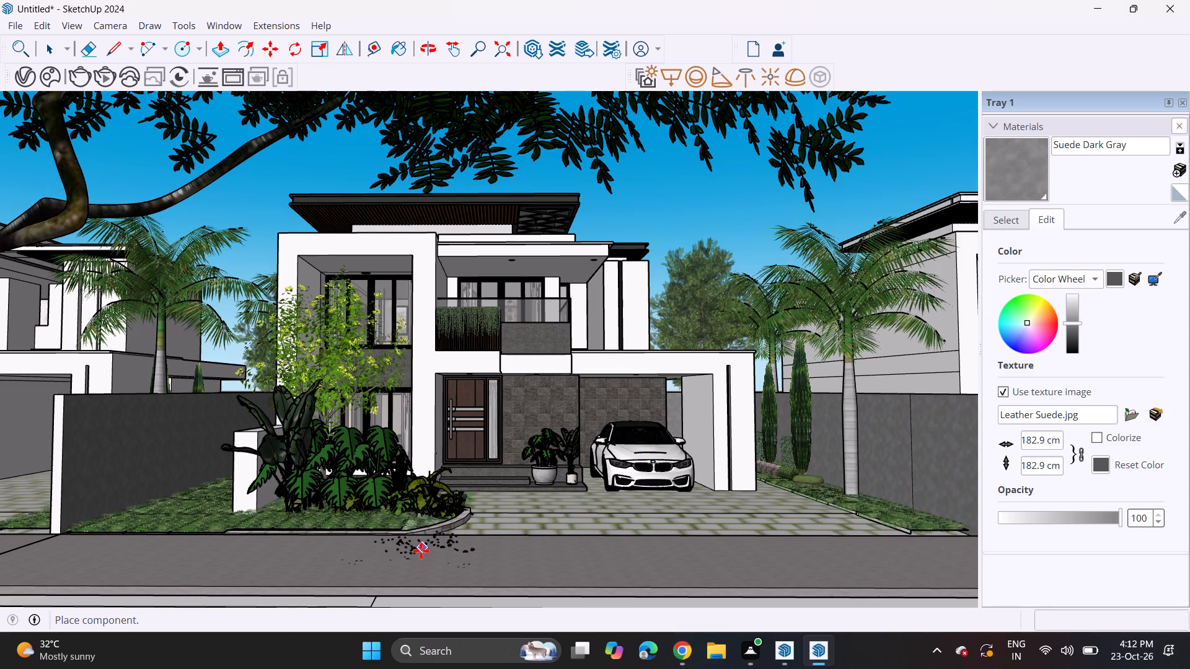
{"action": "left_click", "coordinate": [443, 548]}
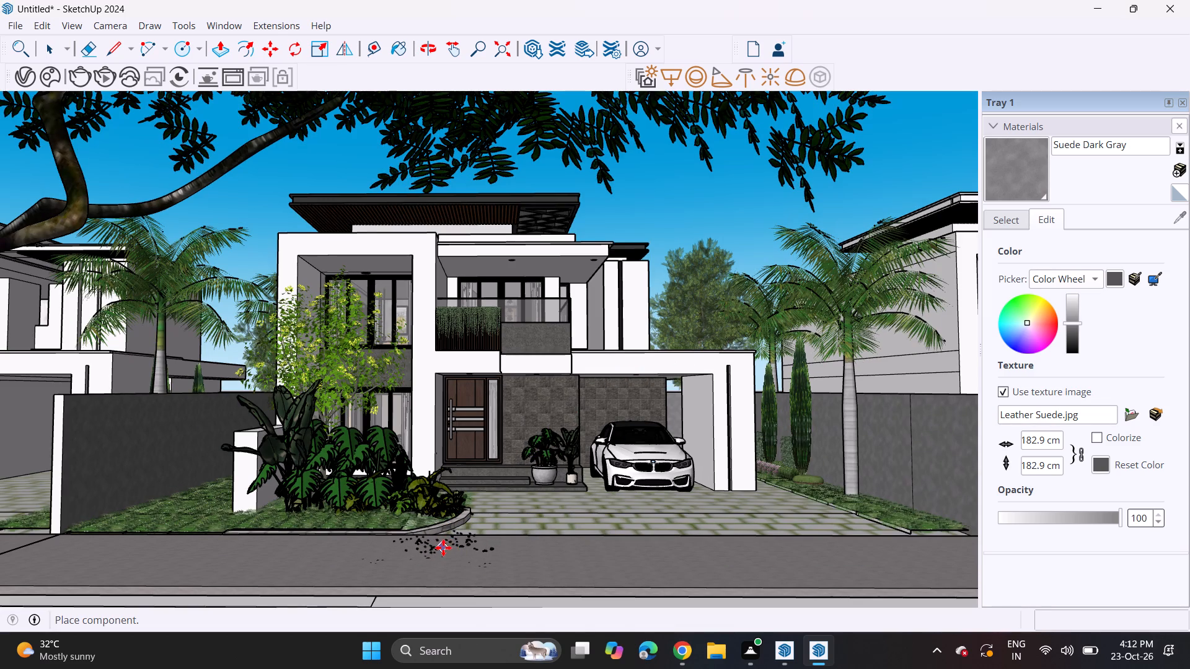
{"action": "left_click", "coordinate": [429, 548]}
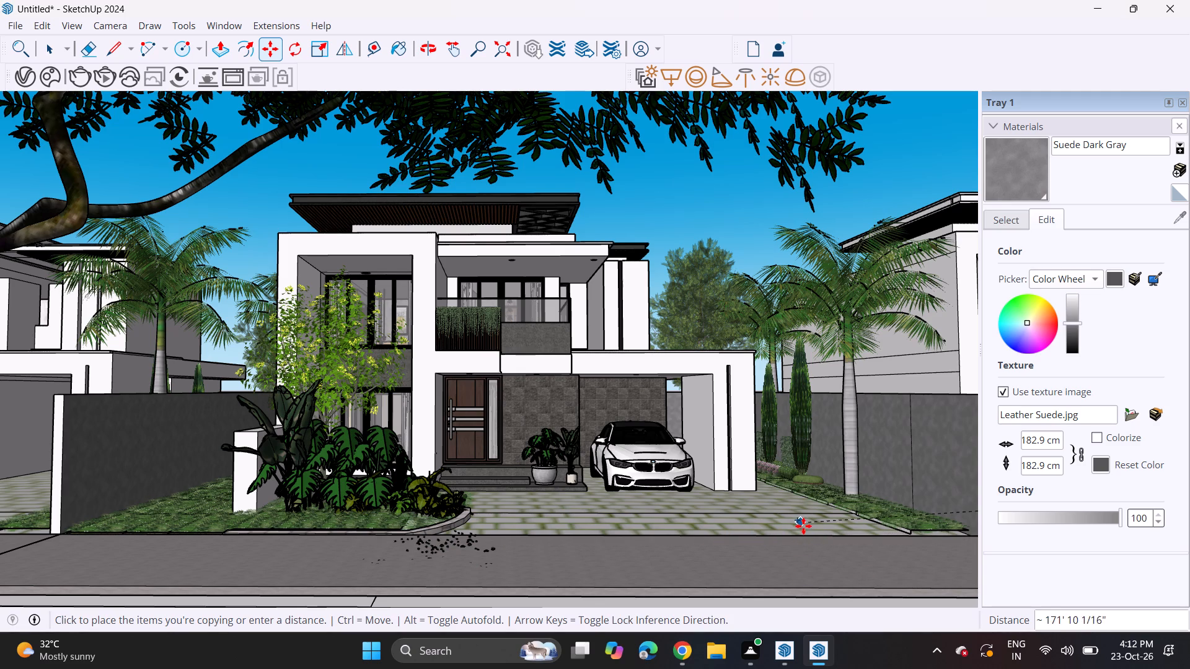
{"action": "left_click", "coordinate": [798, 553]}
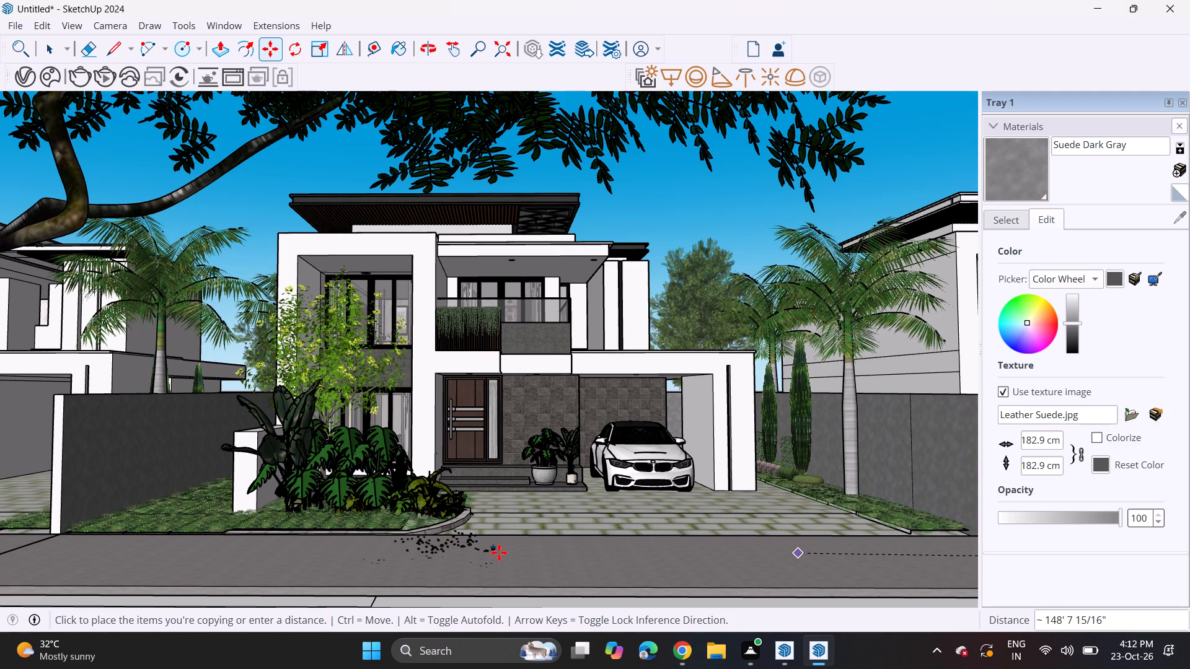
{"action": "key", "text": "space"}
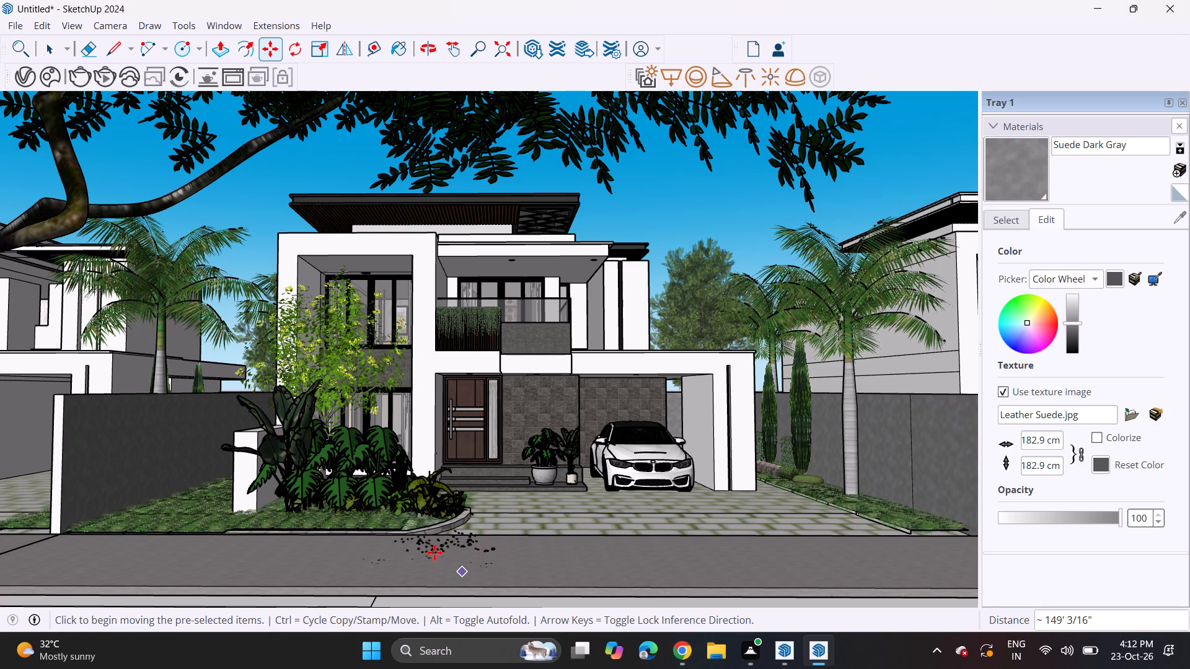
Copy the leaf scatter about 49' 4" along the road and move that copy about 23' 8" onto the driveway's palm-side street edge.
{"action": "left_click", "coordinate": [436, 554]}
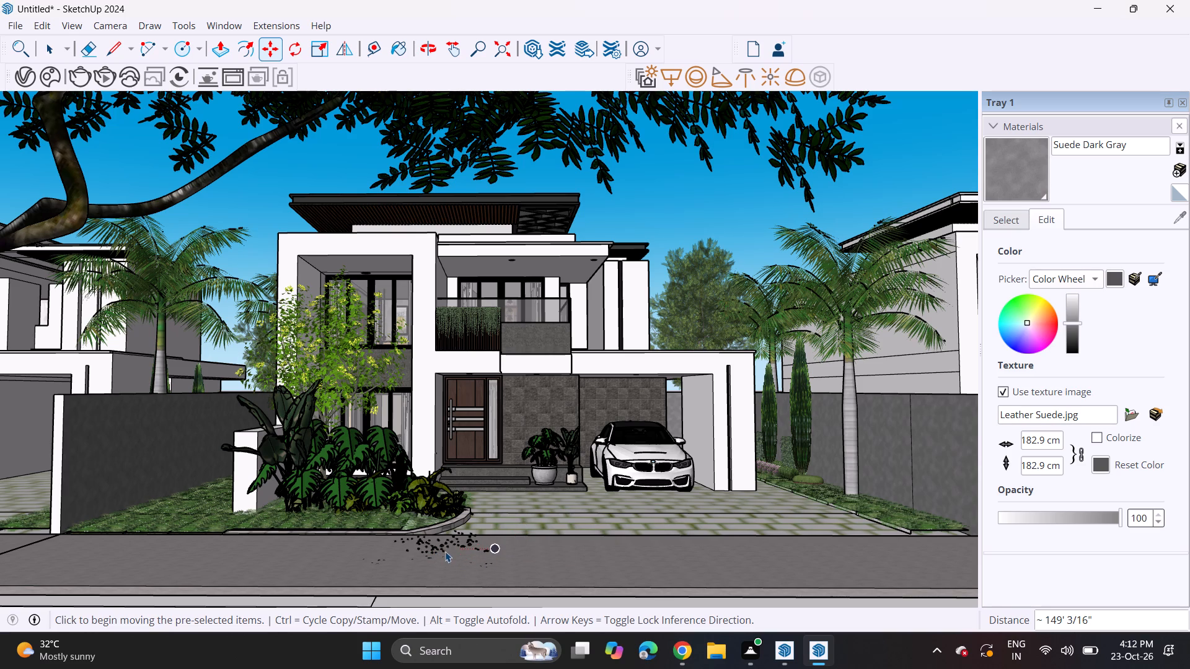
{"action": "left_click", "coordinate": [445, 551]}
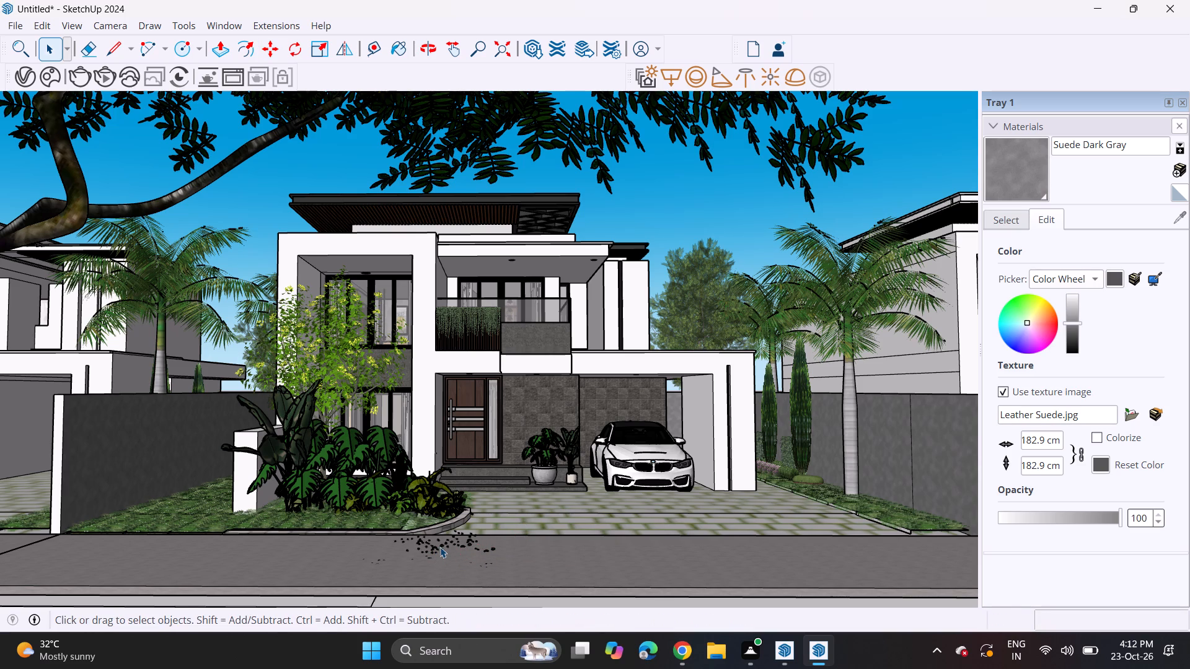
{"action": "left_click", "coordinate": [440, 547]}
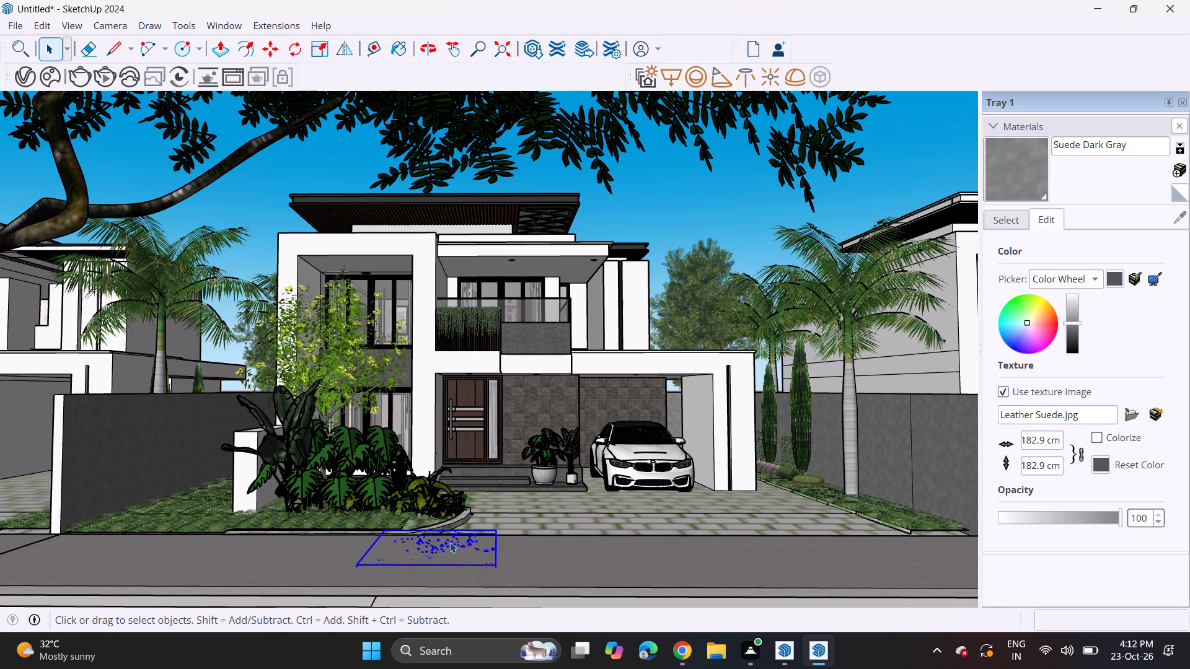
{"action": "key", "text": "m"}
{"action": "left_click", "coordinate": [426, 547]}
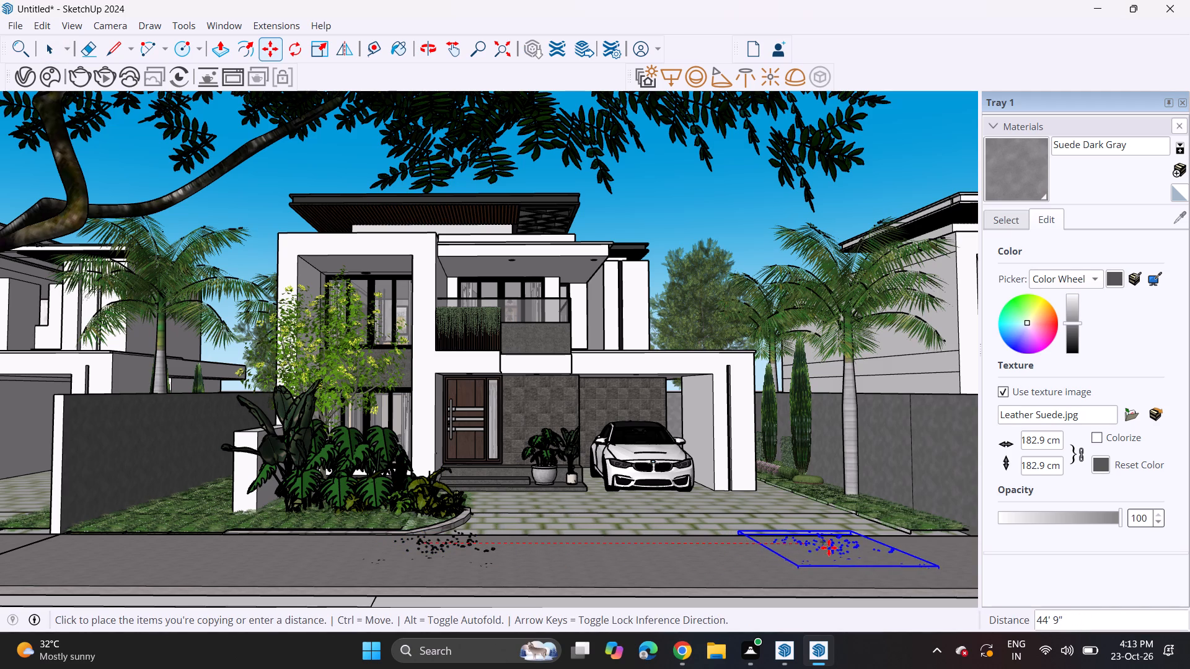
{"action": "left_click", "coordinate": [853, 548]}
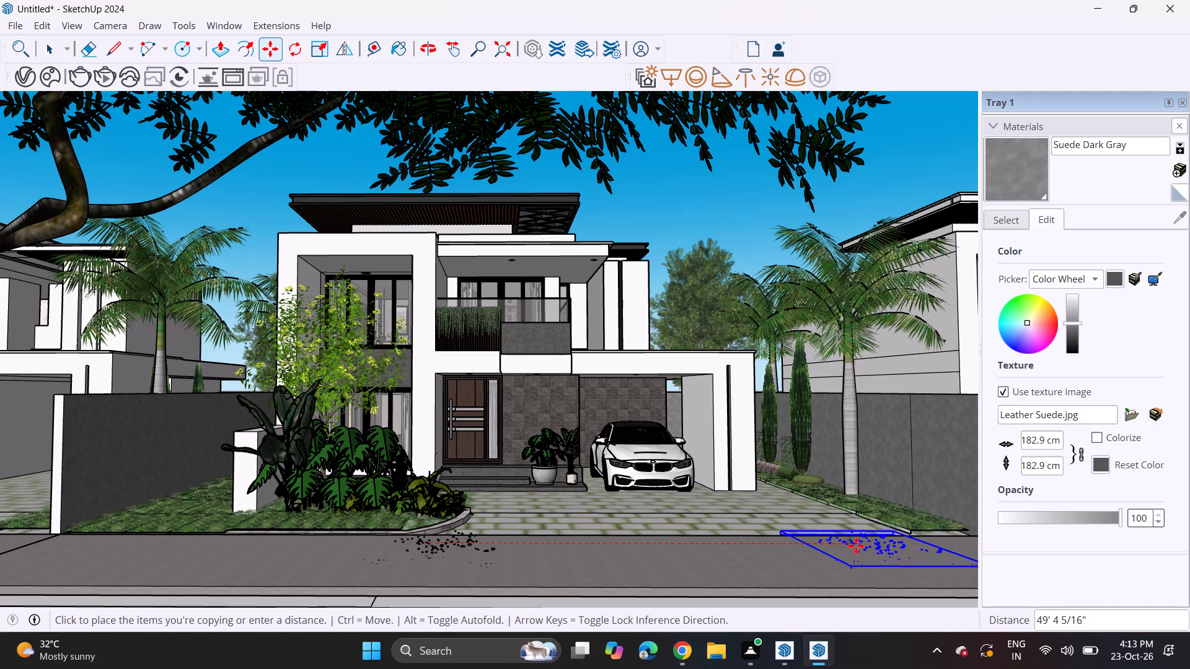
{"action": "left_click", "coordinate": [856, 546]}
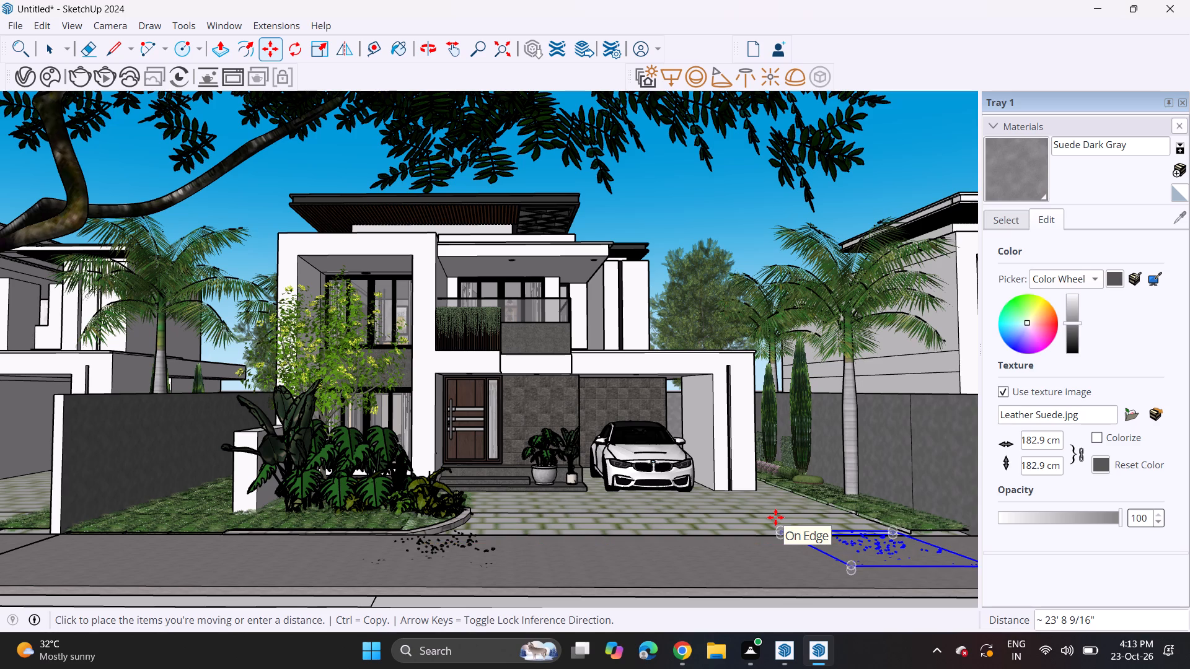
{"action": "left_click", "coordinate": [783, 516]}
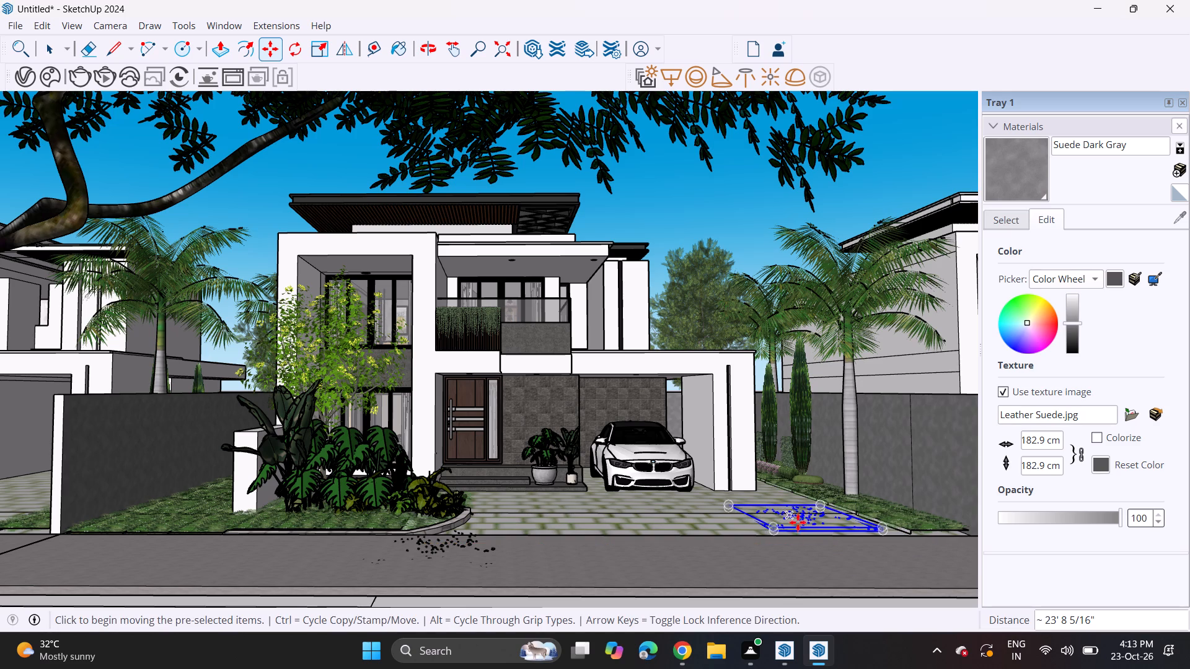
Copy the driveway leaves onto the road just in front, and copy those about 56' 1" along the red axis to the planting-bed side.
{"action": "left_click", "coordinate": [798, 517], "text": "ctrl"}
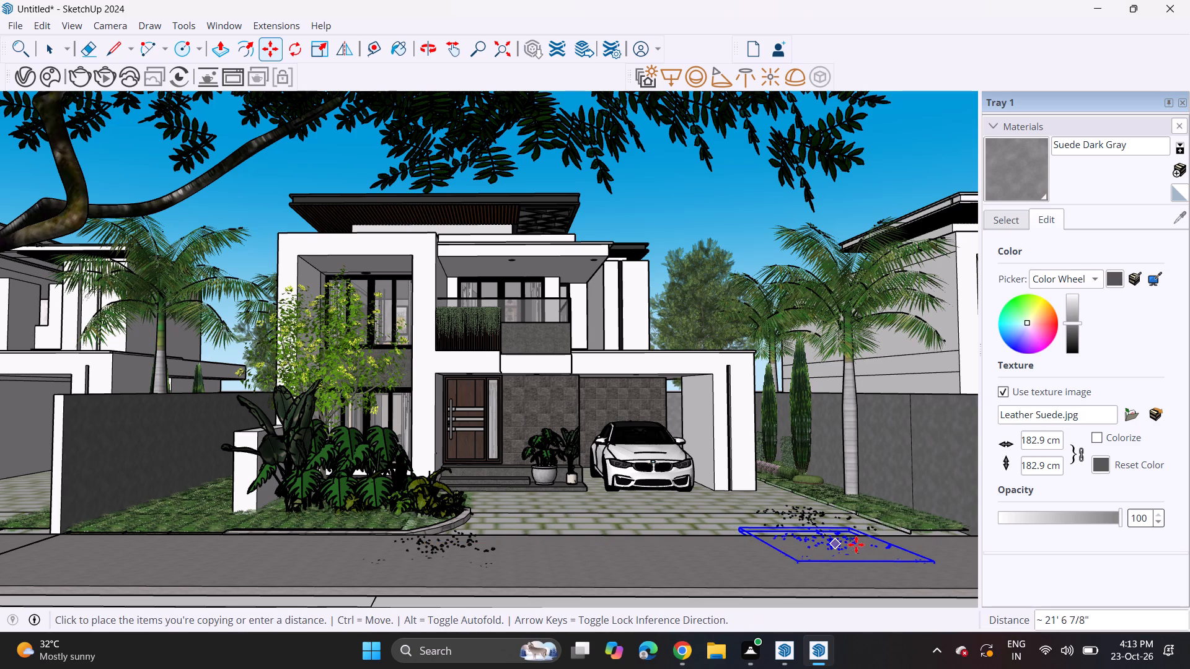
{"action": "left_click", "coordinate": [865, 549]}
{"action": "left_click", "coordinate": [846, 550]}
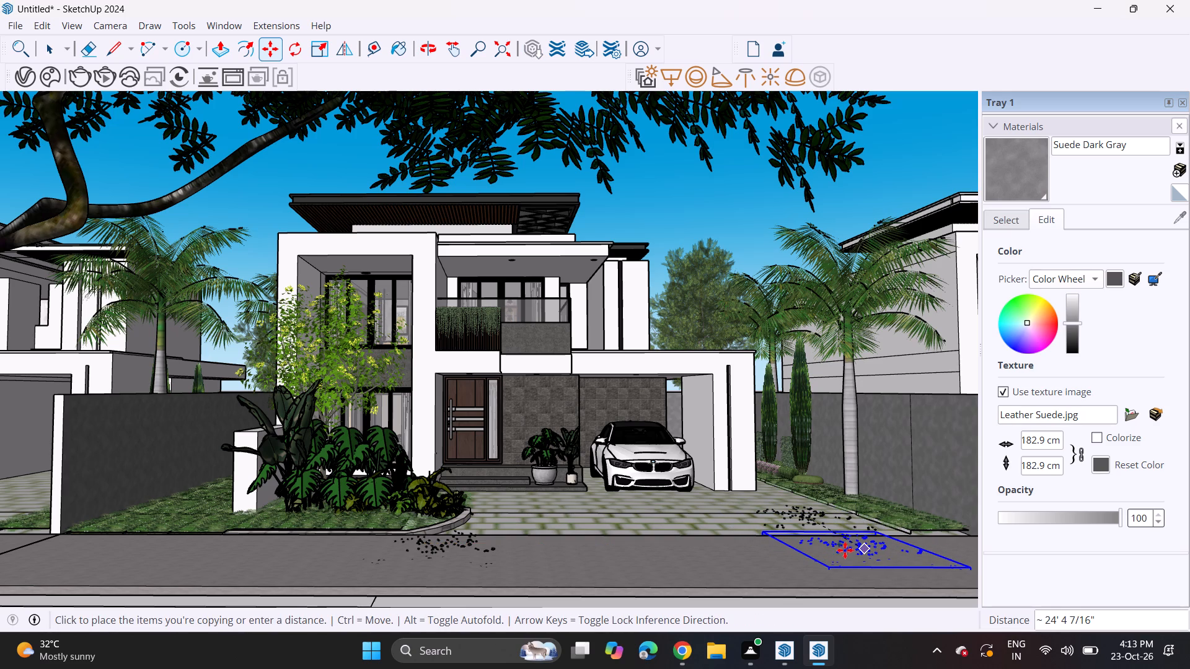
{"action": "left_click", "coordinate": [340, 551]}
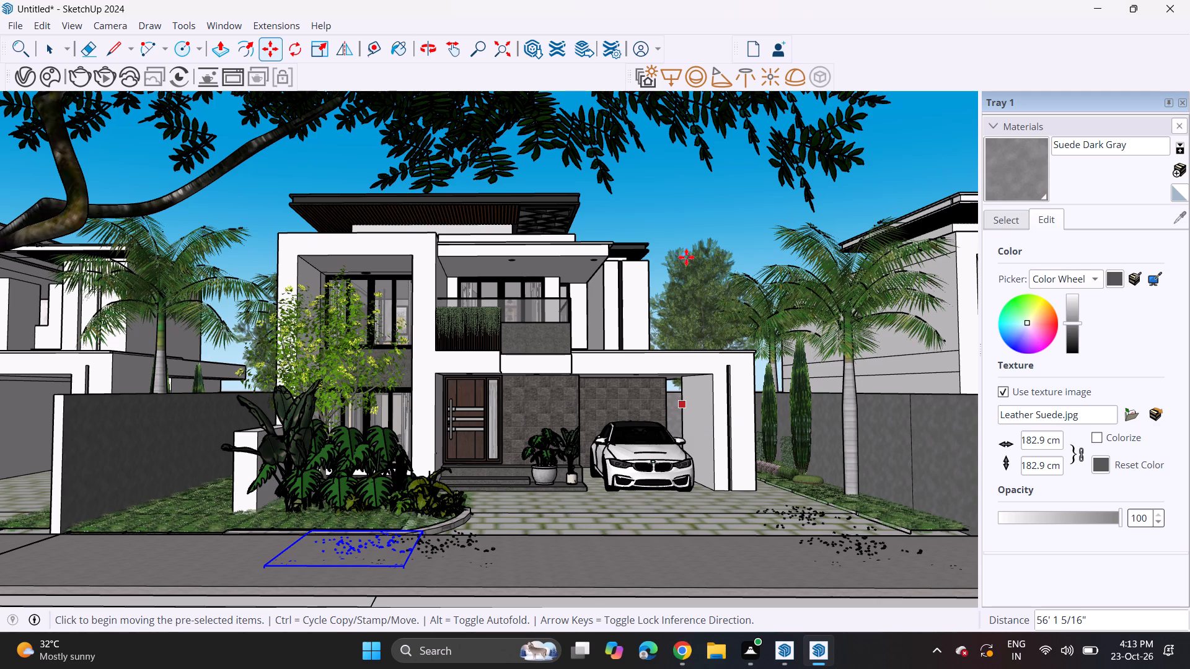
{"action": "key", "text": "space"}
Examine the scattered leaves on the road and driveway from closer at the villa's front, leaving them deselected.
{"action": "scroll", "coordinate": [397, 323], "scroll_direction": "up", "scroll_amount": 1}
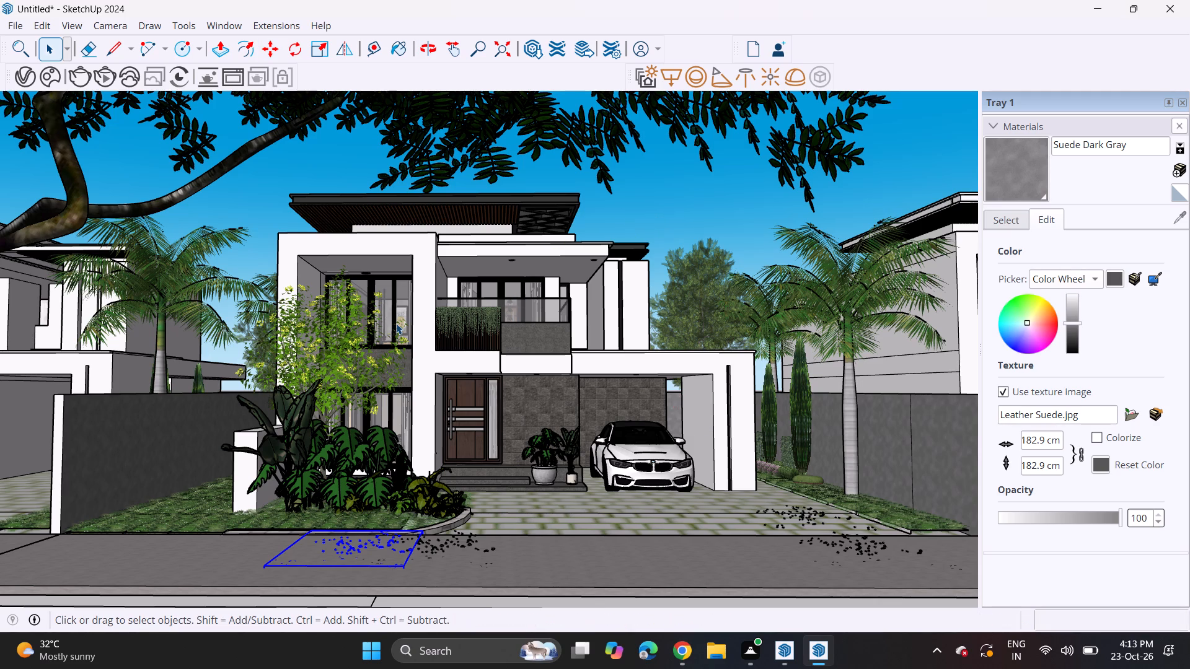
{"action": "left_click_drag", "start_coordinate": [648, 203], "coordinate": [671, 222]}
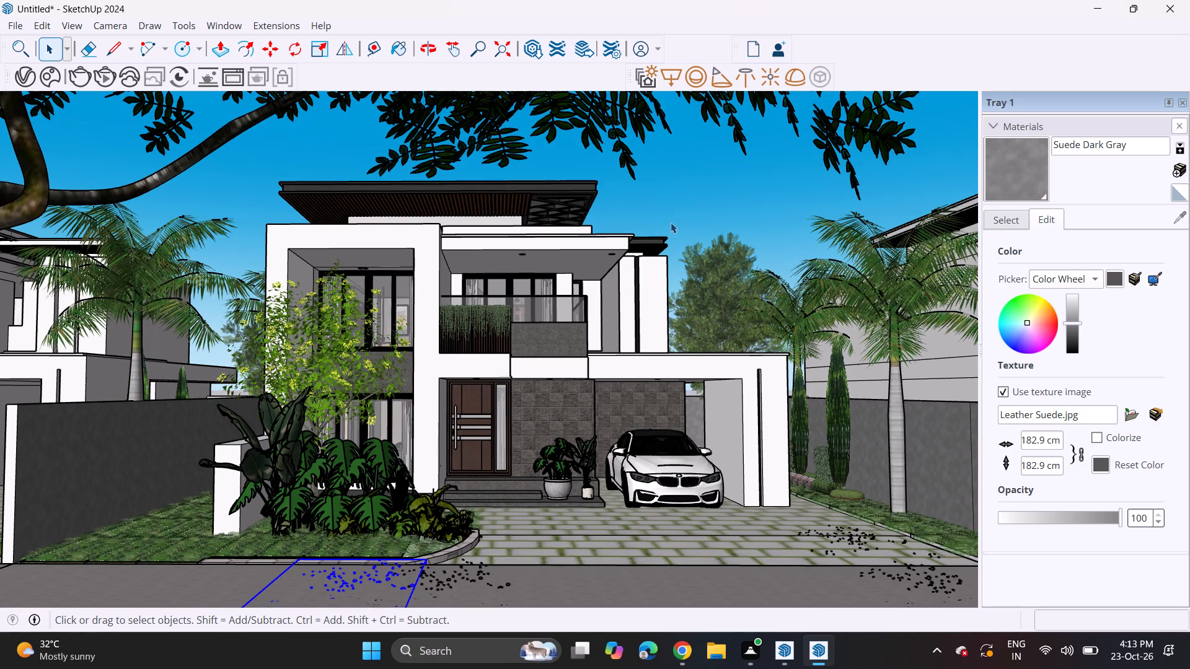
{"action": "left_click_drag", "start_coordinate": [671, 222], "coordinate": [684, 177]}
{"action": "left_click_drag", "start_coordinate": [672, 196], "coordinate": [673, 196]}
{"action": "left_click_drag", "start_coordinate": [673, 196], "coordinate": [697, 203]}
{"action": "left_click_drag", "start_coordinate": [684, 190], "coordinate": [689, 206]}
{"action": "left_click_drag", "start_coordinate": [674, 196], "coordinate": [682, 209]}
{"action": "left_click_drag", "start_coordinate": [671, 201], "coordinate": [677, 211]}
{"action": "left_click_drag", "start_coordinate": [676, 193], "coordinate": [676, 208]}
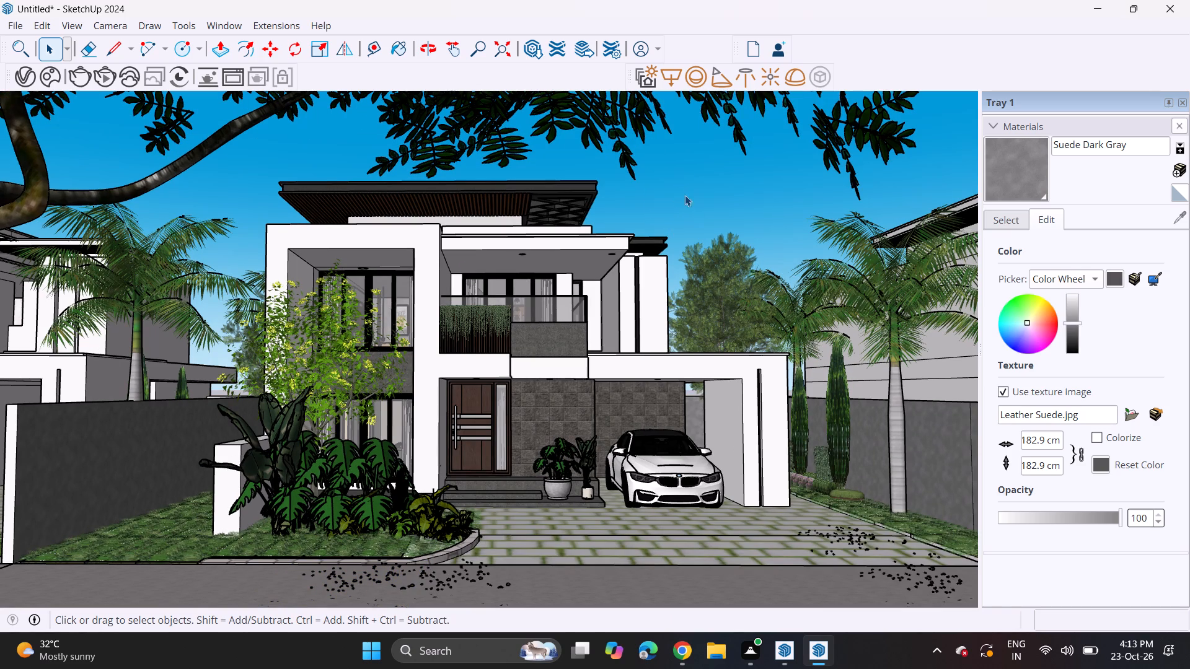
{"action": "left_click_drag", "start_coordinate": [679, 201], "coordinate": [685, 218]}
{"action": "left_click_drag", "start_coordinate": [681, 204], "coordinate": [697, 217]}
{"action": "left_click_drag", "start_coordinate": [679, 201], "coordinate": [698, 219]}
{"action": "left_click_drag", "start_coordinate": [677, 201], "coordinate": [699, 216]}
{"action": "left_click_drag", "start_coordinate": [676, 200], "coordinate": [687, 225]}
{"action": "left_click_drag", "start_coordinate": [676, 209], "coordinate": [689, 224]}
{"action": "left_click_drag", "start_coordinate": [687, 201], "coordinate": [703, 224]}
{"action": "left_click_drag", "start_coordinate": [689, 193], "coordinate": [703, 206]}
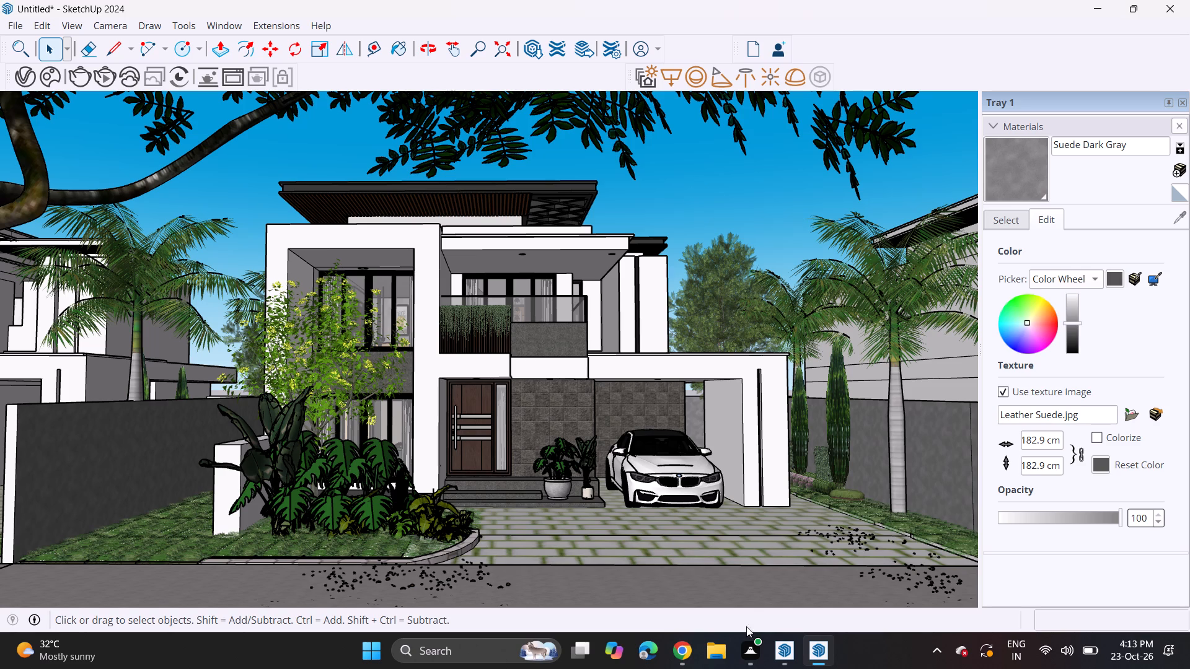
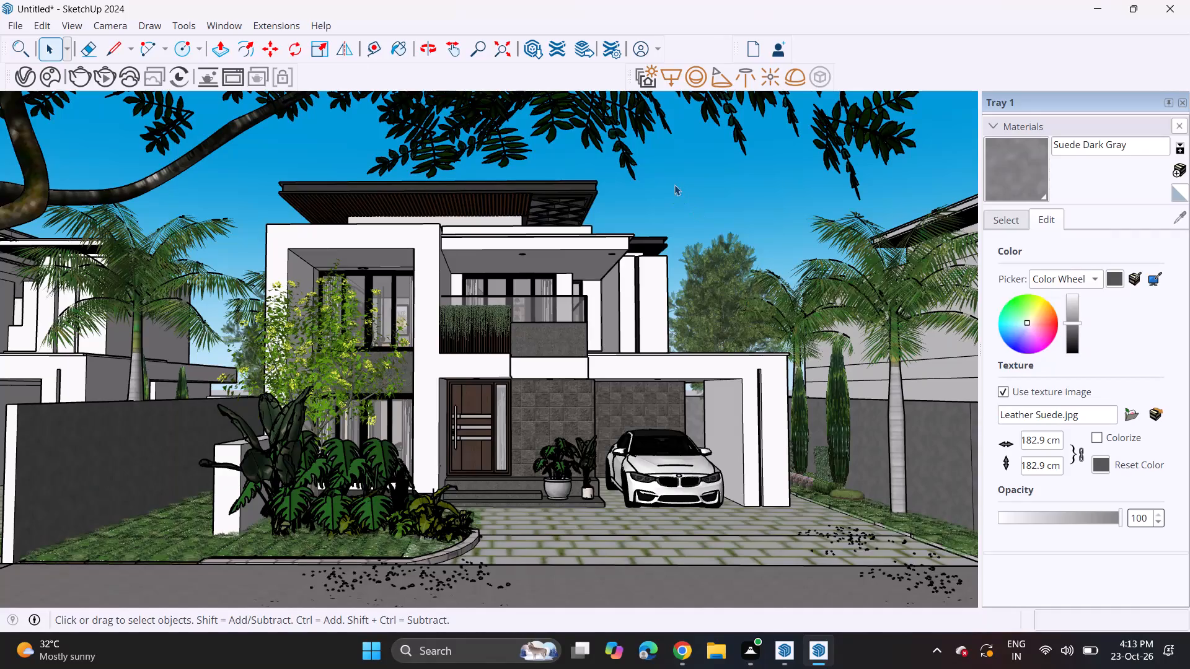
Examine the villa's front composition from farther and closer, ending on a frontal view with foliage overhead and fallen leaves in front.
{"action": "middle_click", "coordinate": [674, 185]}
{"action": "scroll", "coordinate": [674, 185], "scroll_direction": "up", "scroll_amount": 1}
{"action": "scroll", "coordinate": [674, 185], "scroll_direction": "down", "scroll_amount": 1}
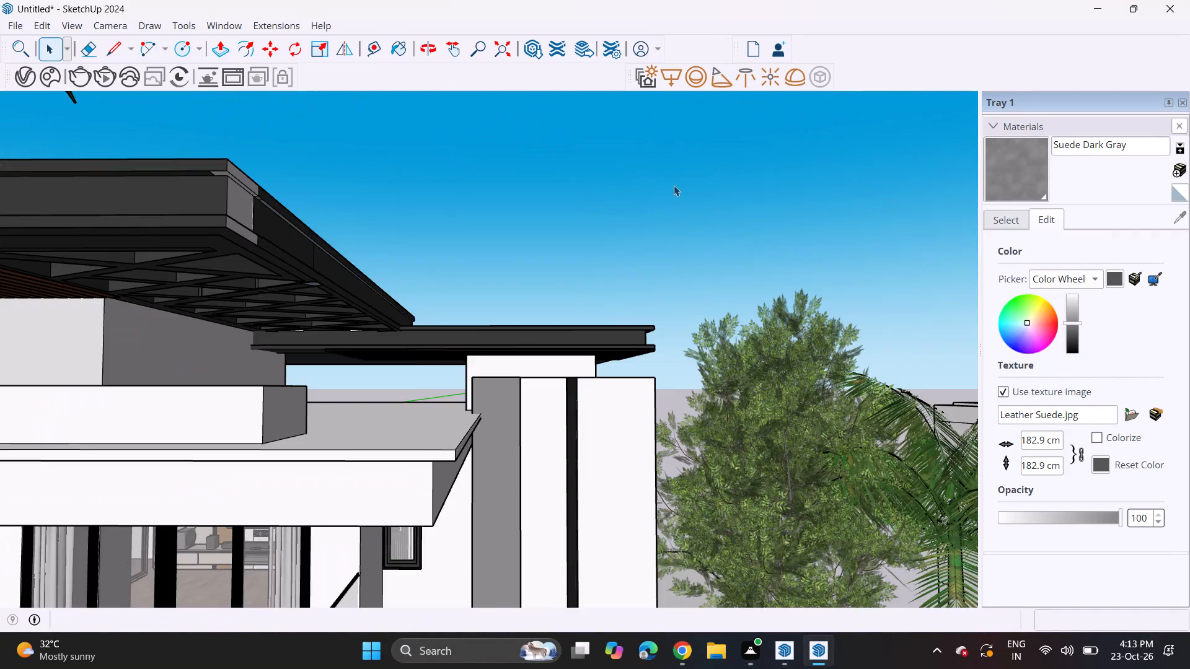
{"action": "scroll", "coordinate": [667, 185], "scroll_direction": "down", "scroll_amount": 2}
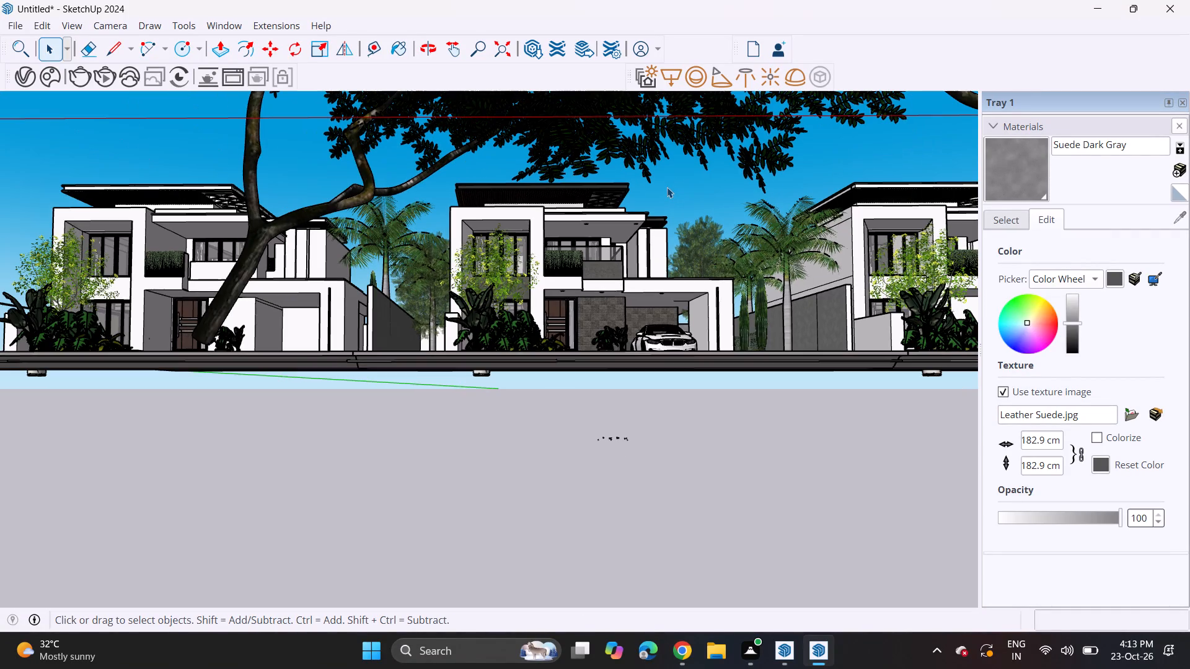
{"action": "scroll", "coordinate": [667, 187], "scroll_direction": "up", "scroll_amount": 5}
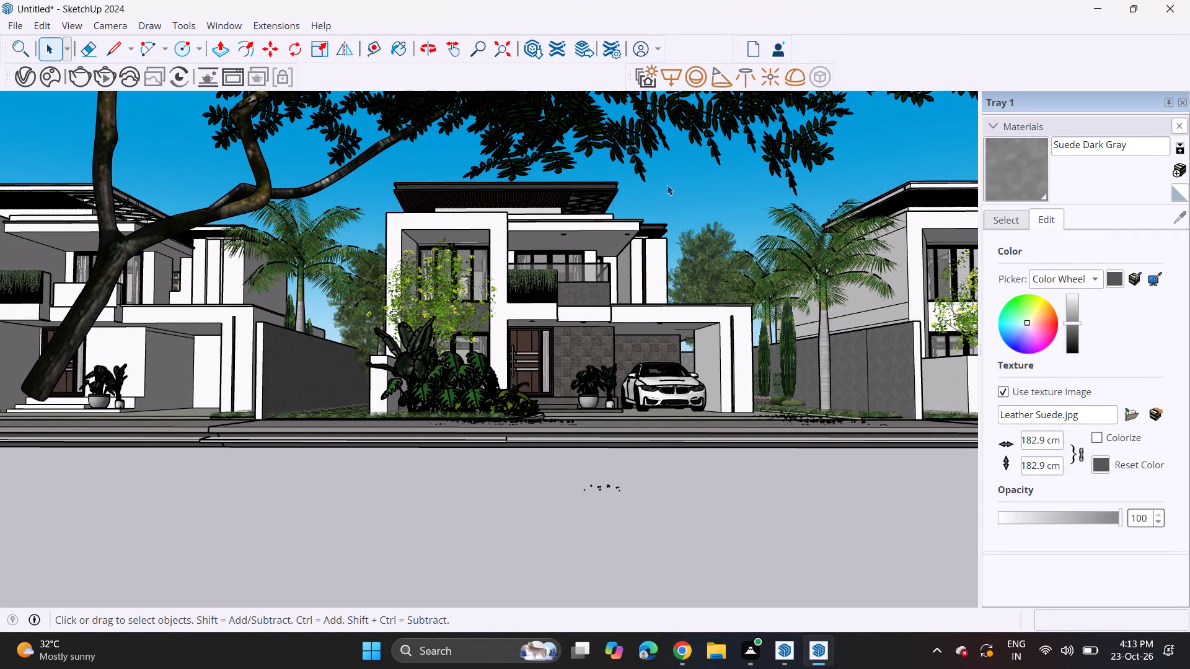
{"action": "scroll", "coordinate": [667, 185], "scroll_direction": "up", "scroll_amount": 2}
{"action": "scroll", "coordinate": [667, 185], "scroll_direction": "down", "scroll_amount": 4}
{"action": "scroll", "coordinate": [667, 185], "scroll_direction": "up", "scroll_amount": 1}
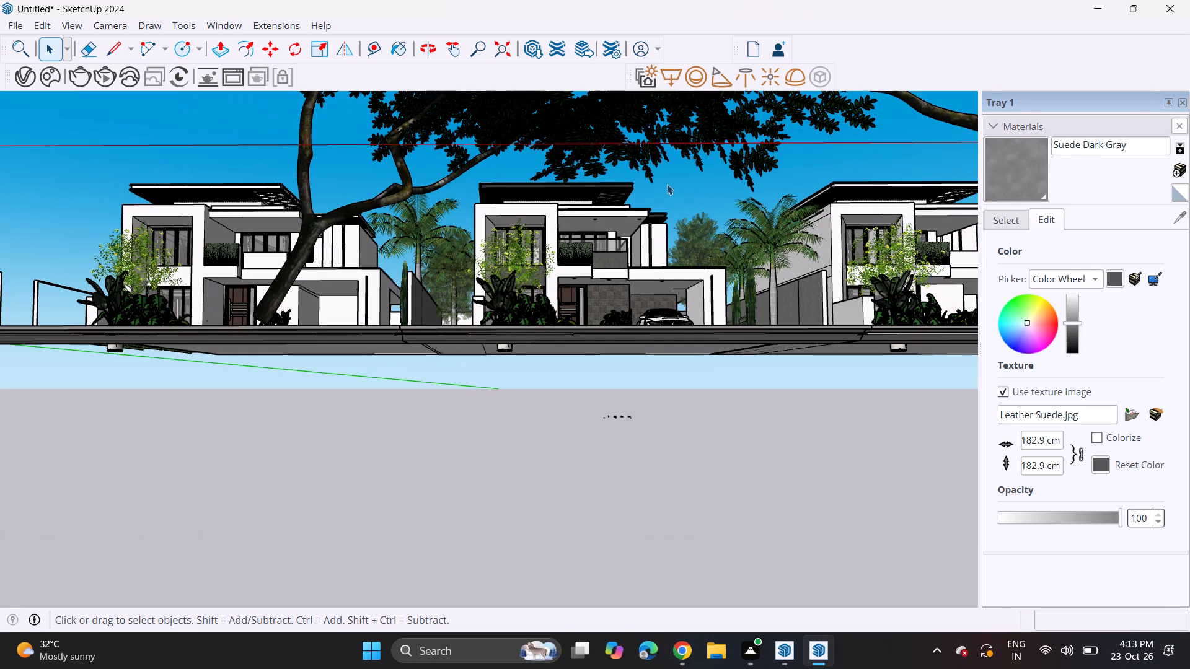
{"action": "scroll", "coordinate": [667, 184], "scroll_direction": "up", "scroll_amount": 4}
{"action": "middle_click_drag", "start_coordinate": [667, 189], "coordinate": [671, 210]}
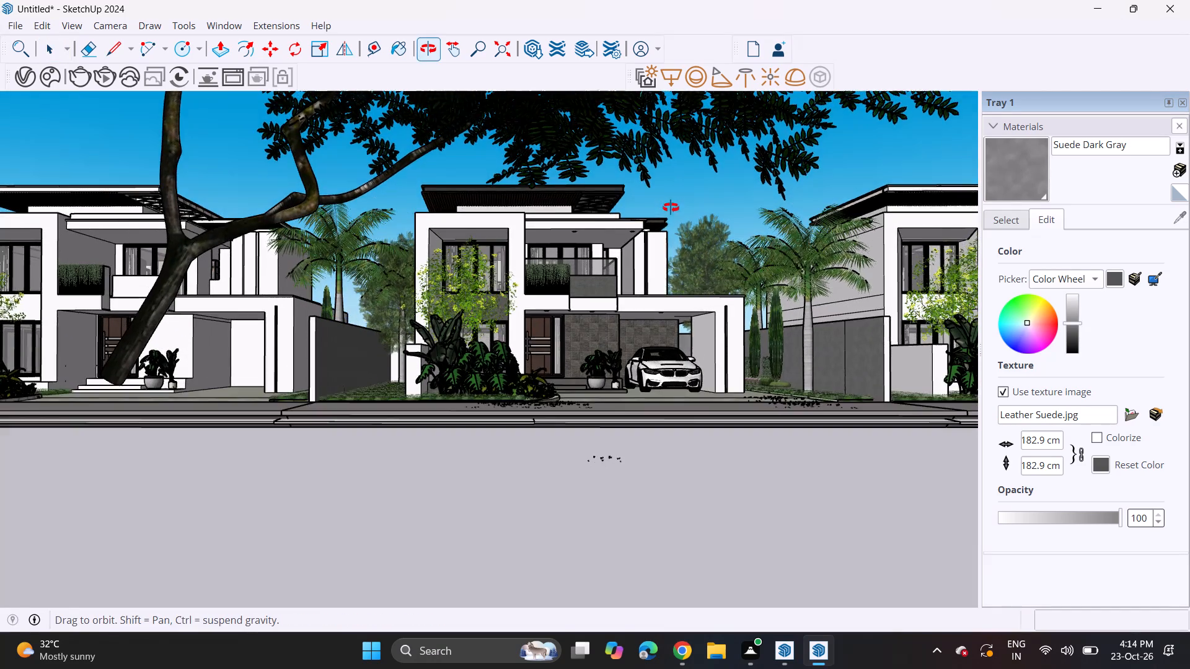
{"action": "scroll", "coordinate": [669, 204], "scroll_direction": "up", "scroll_amount": 2}
{"action": "scroll", "coordinate": [667, 204], "scroll_direction": "down", "scroll_amount": 2}
{"action": "middle_click_drag", "start_coordinate": [663, 204], "coordinate": [637, 221]}
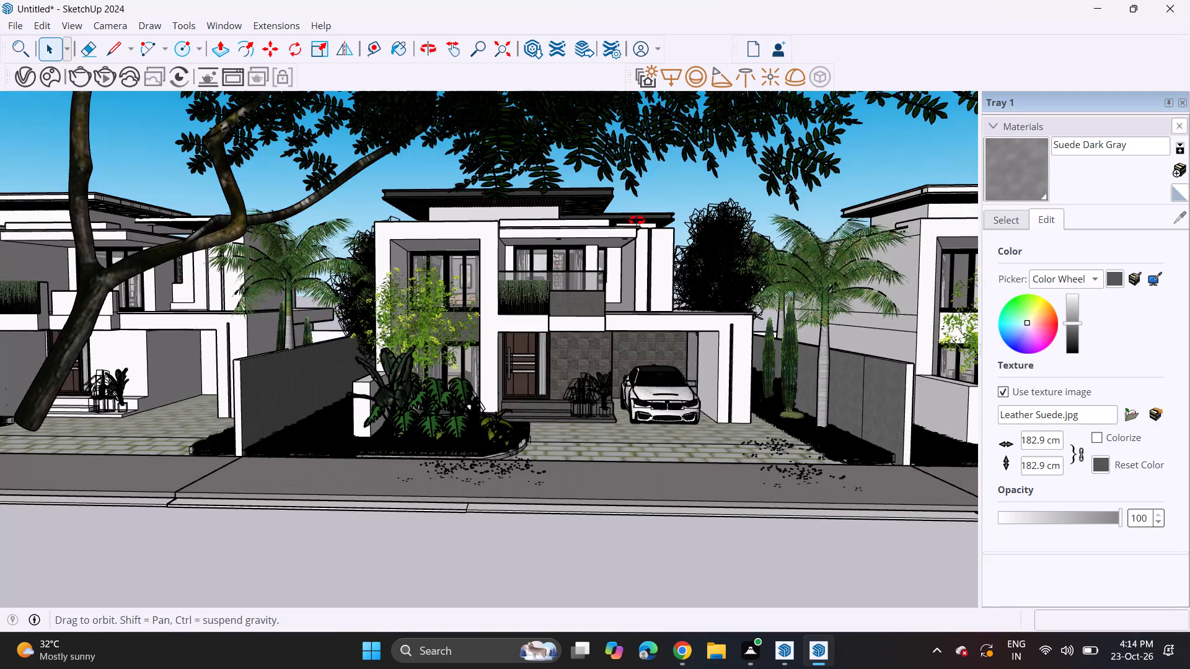
{"action": "middle_click_drag", "start_coordinate": [637, 221], "coordinate": [640, 217]}
{"action": "scroll", "coordinate": [640, 217], "scroll_direction": "up", "scroll_amount": 2}
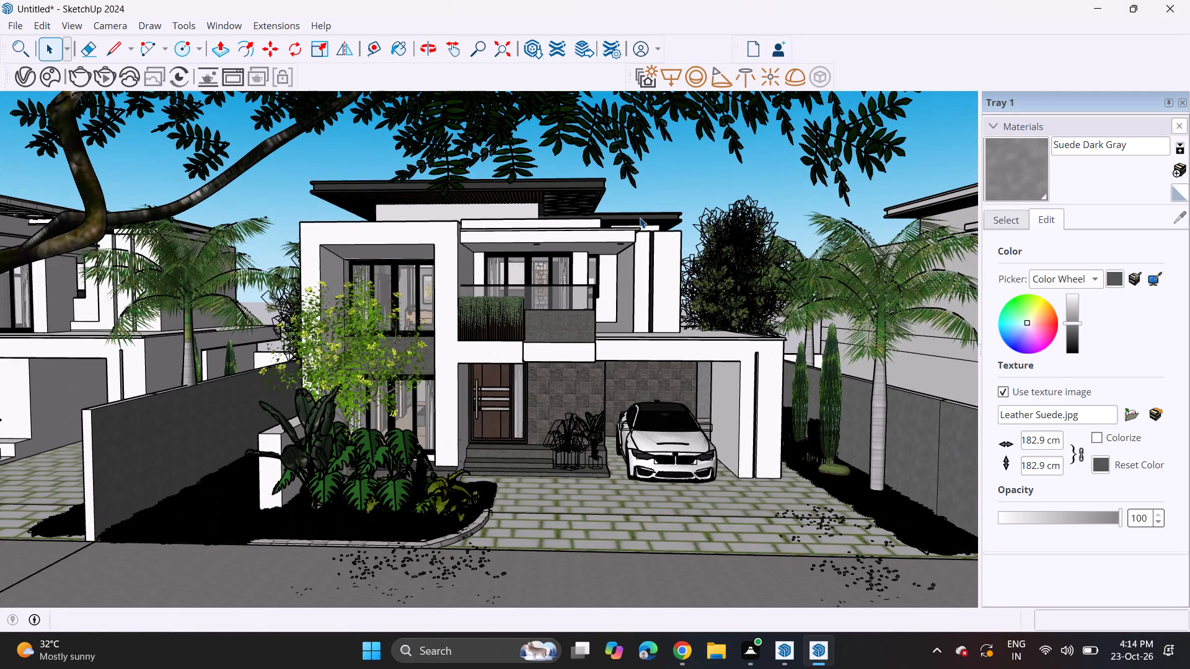
{"action": "middle_click_drag", "start_coordinate": [647, 214], "coordinate": [650, 200]}
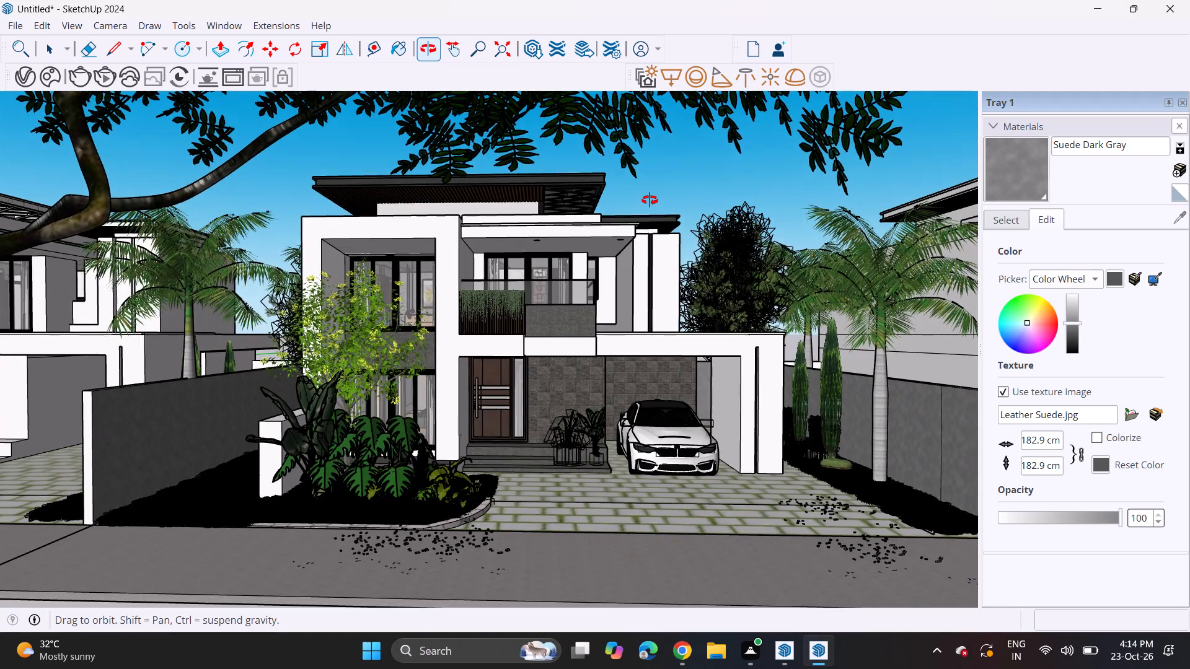
{"action": "middle_click_drag", "start_coordinate": [650, 200], "coordinate": [658, 200]}
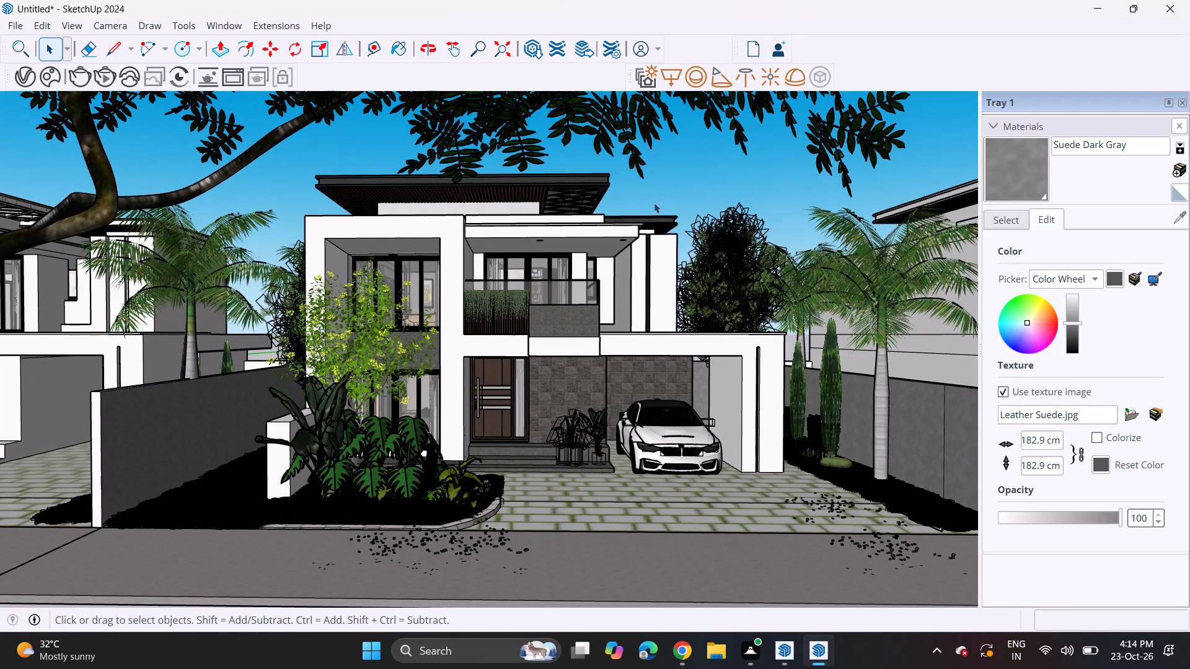
{"action": "middle_click_drag", "start_coordinate": [651, 204], "coordinate": [638, 215], "text": "shift"}
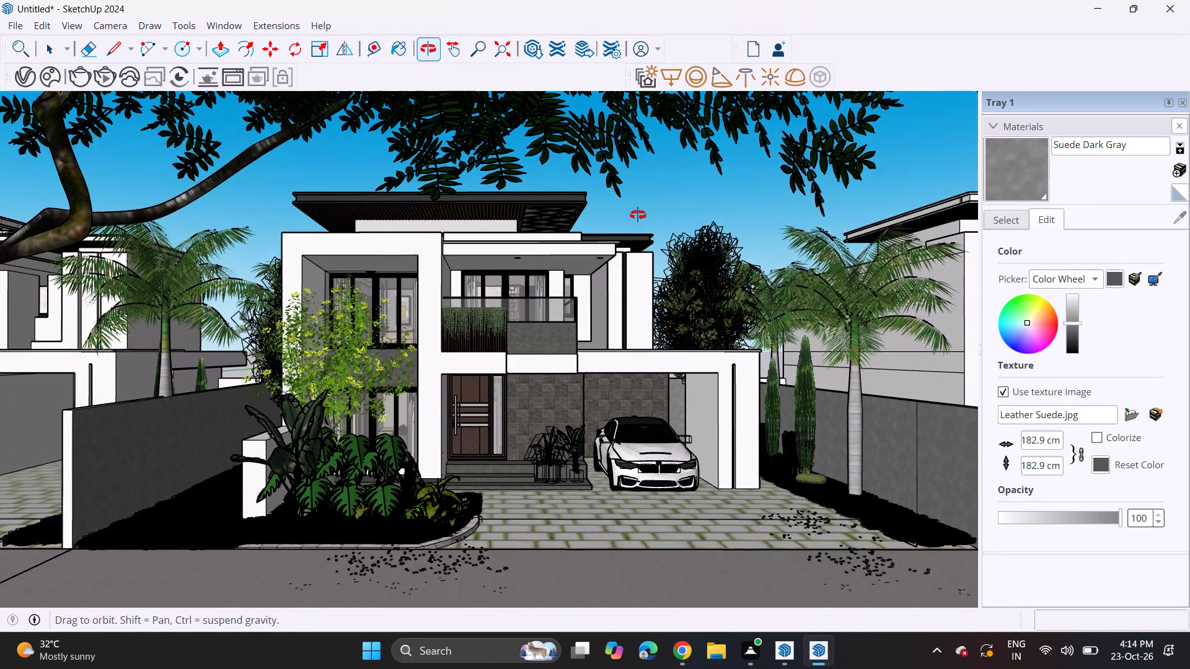
{"action": "middle_click_drag", "start_coordinate": [638, 215], "coordinate": [636, 215], "text": "shift"}
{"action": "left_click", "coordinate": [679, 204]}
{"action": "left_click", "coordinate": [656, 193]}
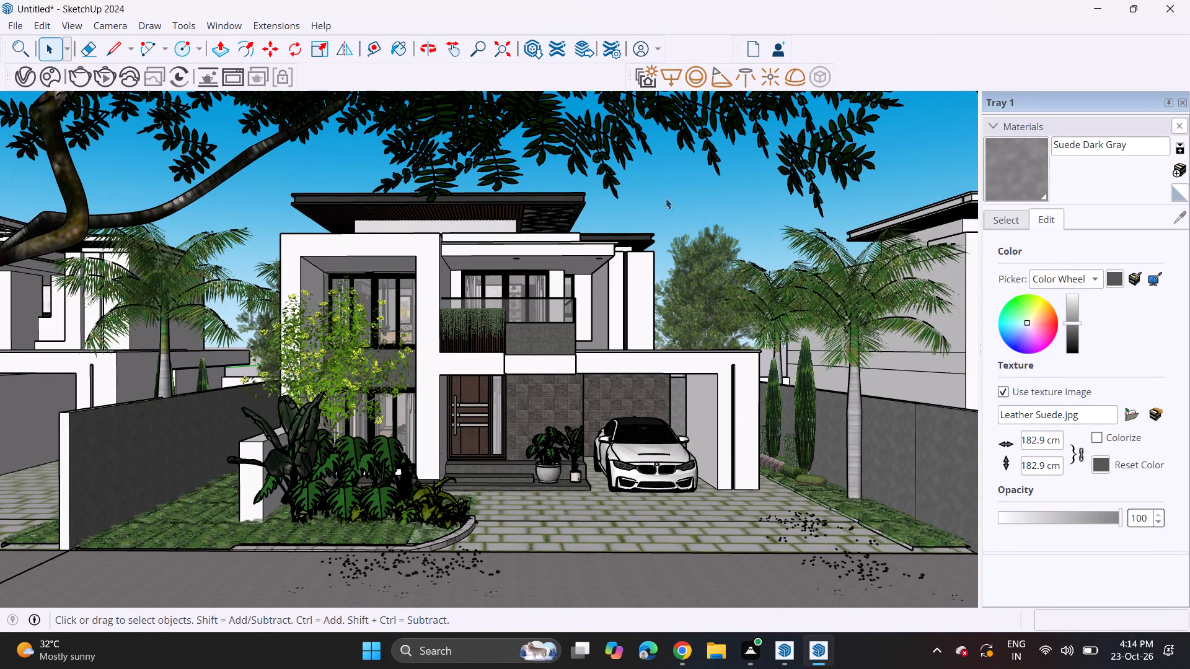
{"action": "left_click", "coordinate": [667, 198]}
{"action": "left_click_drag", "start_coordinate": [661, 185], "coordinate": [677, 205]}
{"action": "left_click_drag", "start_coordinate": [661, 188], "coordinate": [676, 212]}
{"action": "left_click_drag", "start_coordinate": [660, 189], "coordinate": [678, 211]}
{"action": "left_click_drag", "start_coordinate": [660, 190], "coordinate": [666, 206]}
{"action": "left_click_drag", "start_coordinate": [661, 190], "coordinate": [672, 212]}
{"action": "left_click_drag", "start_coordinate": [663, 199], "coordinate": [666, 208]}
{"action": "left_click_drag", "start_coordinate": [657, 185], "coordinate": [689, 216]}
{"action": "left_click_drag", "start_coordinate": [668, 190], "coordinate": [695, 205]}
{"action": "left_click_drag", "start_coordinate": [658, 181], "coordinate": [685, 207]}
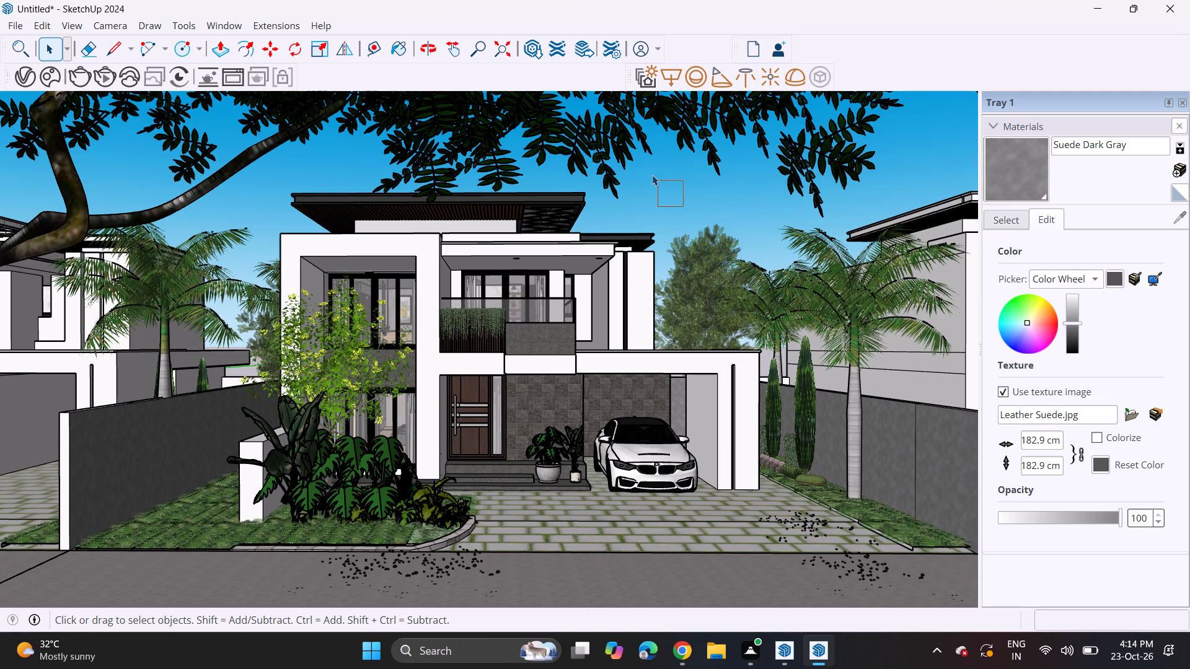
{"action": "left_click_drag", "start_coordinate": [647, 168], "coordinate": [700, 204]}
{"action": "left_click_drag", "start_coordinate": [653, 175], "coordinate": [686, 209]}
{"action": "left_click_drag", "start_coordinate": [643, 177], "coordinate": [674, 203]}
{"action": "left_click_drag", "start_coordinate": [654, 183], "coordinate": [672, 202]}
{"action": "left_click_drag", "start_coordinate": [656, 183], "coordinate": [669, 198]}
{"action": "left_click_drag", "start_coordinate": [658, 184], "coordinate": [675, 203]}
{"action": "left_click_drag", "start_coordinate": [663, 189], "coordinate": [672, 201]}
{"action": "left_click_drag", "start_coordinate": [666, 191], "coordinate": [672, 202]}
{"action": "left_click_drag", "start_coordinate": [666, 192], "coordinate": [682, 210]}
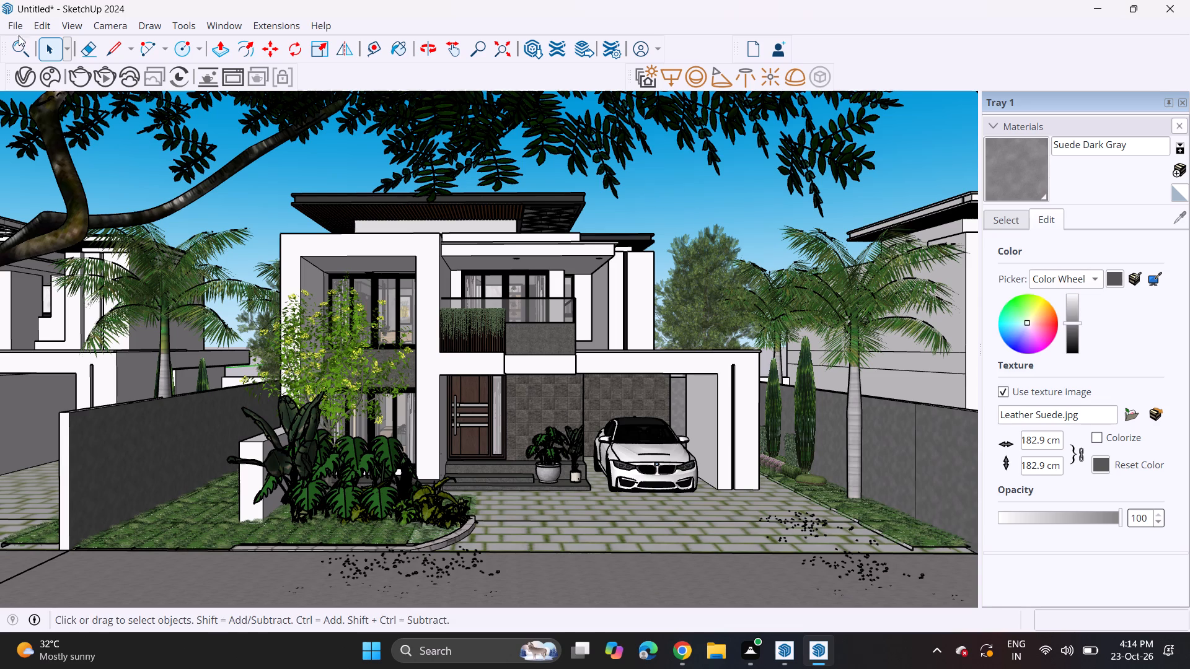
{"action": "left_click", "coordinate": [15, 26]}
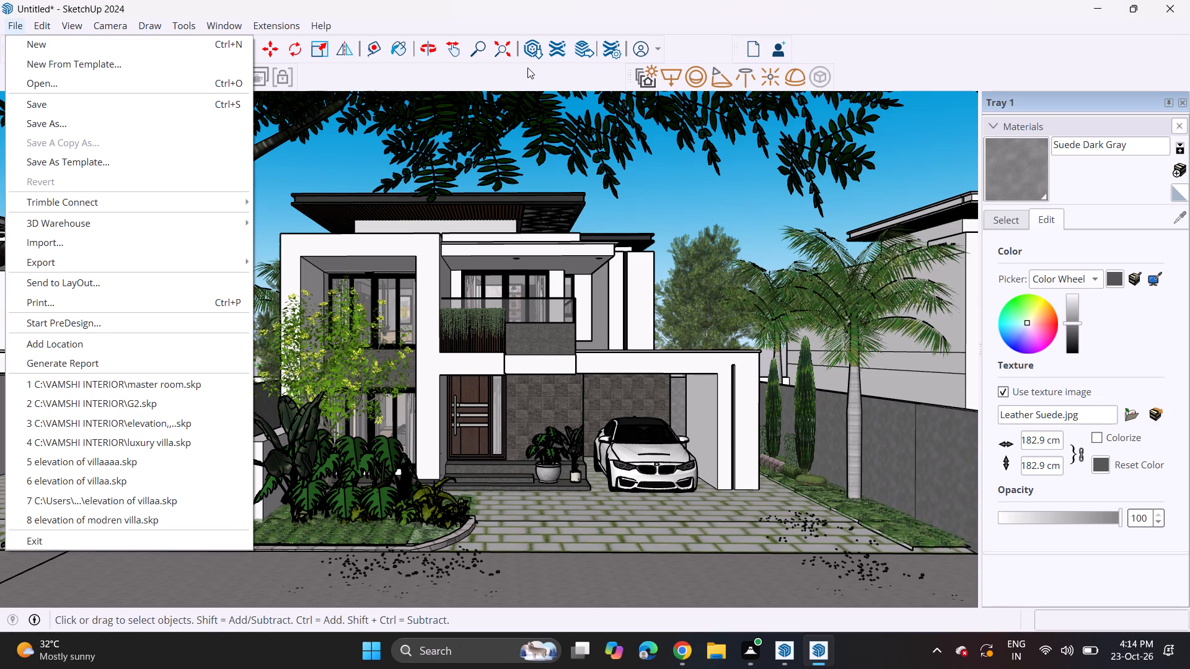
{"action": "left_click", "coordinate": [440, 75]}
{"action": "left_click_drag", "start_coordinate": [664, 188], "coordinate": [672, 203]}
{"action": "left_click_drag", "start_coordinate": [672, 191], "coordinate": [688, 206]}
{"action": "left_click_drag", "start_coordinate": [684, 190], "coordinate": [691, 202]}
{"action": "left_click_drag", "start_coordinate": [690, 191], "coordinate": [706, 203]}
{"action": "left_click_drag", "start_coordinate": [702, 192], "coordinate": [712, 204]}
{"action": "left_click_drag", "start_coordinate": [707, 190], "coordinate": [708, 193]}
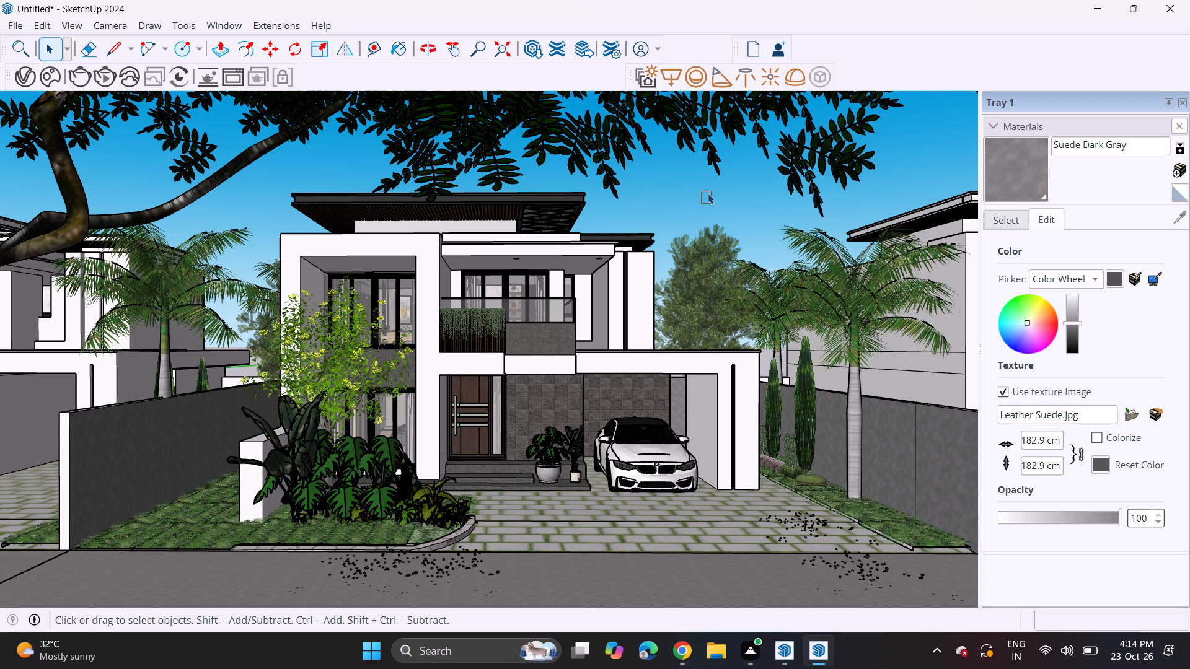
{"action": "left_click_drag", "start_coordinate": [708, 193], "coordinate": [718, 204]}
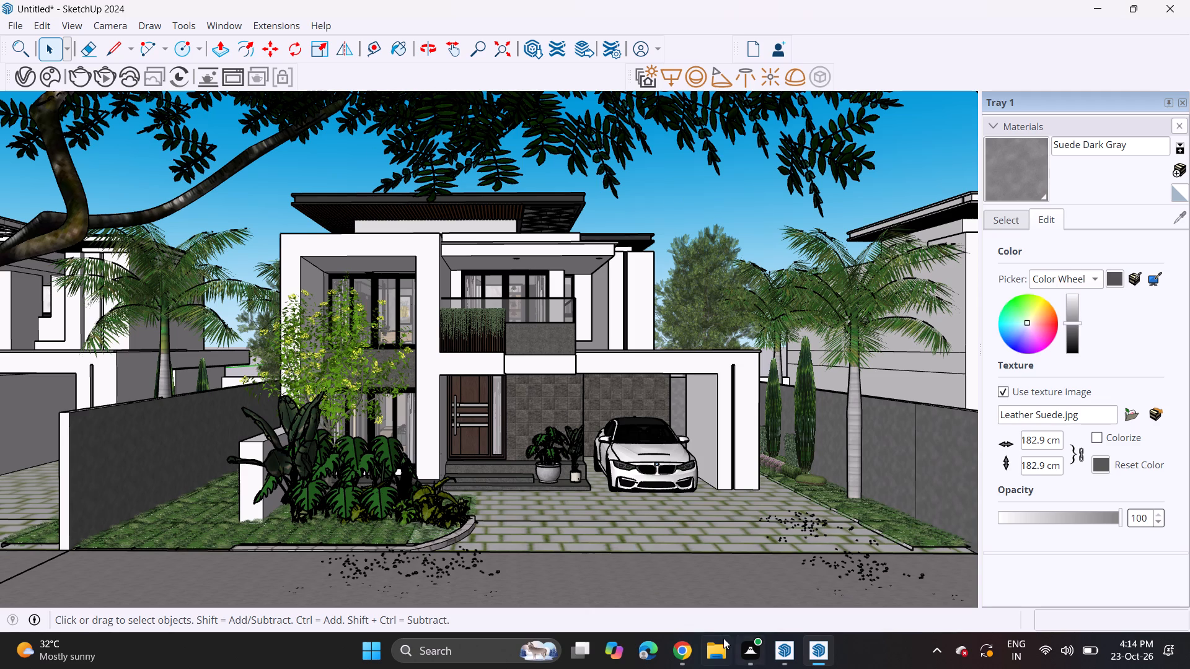
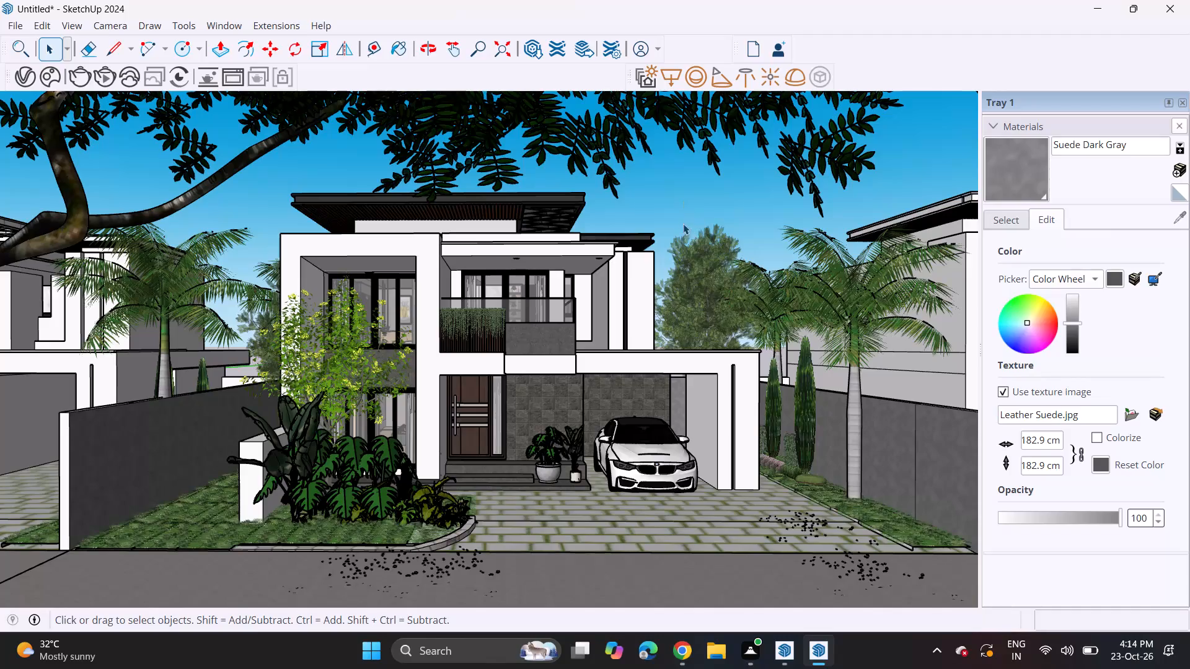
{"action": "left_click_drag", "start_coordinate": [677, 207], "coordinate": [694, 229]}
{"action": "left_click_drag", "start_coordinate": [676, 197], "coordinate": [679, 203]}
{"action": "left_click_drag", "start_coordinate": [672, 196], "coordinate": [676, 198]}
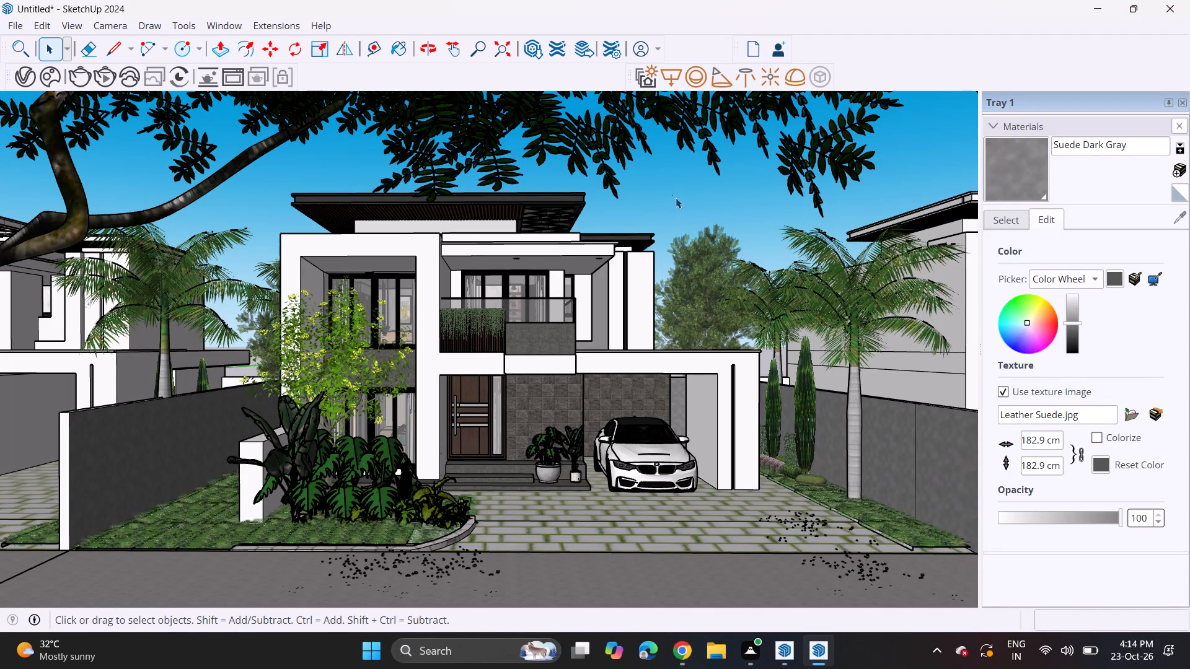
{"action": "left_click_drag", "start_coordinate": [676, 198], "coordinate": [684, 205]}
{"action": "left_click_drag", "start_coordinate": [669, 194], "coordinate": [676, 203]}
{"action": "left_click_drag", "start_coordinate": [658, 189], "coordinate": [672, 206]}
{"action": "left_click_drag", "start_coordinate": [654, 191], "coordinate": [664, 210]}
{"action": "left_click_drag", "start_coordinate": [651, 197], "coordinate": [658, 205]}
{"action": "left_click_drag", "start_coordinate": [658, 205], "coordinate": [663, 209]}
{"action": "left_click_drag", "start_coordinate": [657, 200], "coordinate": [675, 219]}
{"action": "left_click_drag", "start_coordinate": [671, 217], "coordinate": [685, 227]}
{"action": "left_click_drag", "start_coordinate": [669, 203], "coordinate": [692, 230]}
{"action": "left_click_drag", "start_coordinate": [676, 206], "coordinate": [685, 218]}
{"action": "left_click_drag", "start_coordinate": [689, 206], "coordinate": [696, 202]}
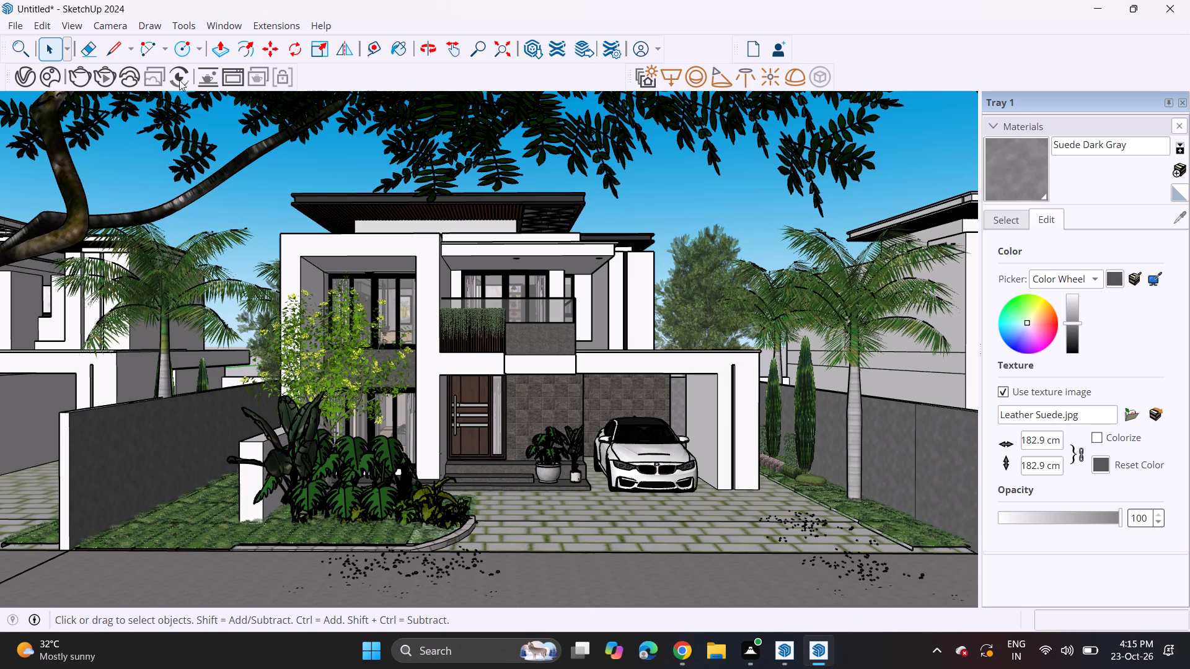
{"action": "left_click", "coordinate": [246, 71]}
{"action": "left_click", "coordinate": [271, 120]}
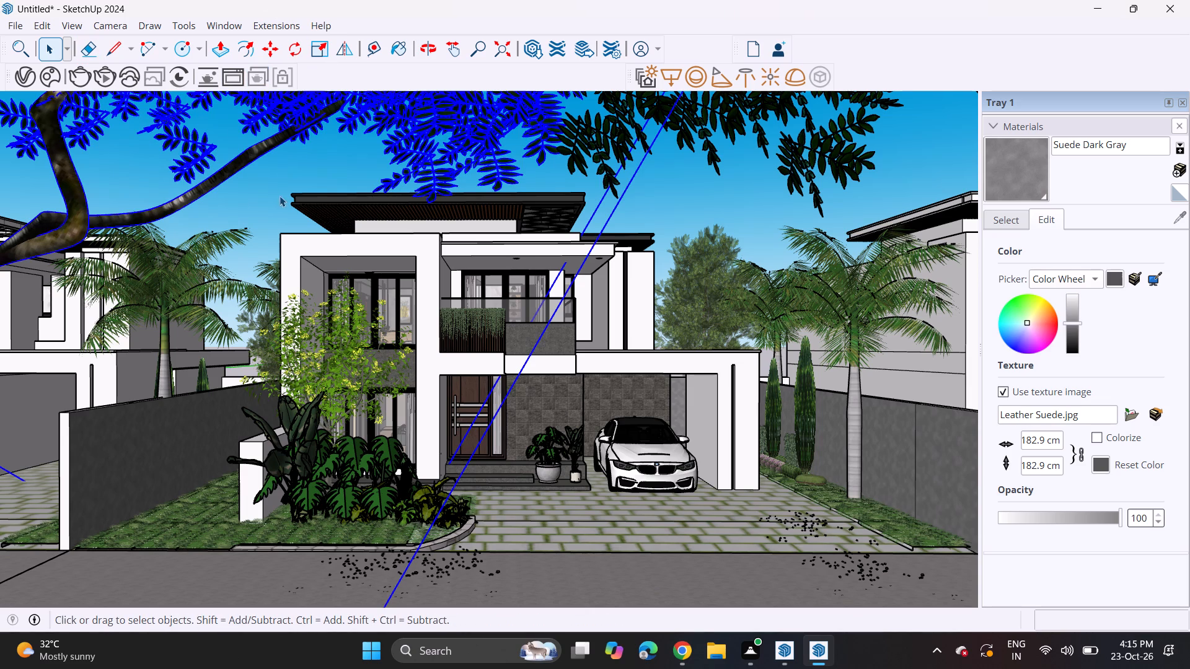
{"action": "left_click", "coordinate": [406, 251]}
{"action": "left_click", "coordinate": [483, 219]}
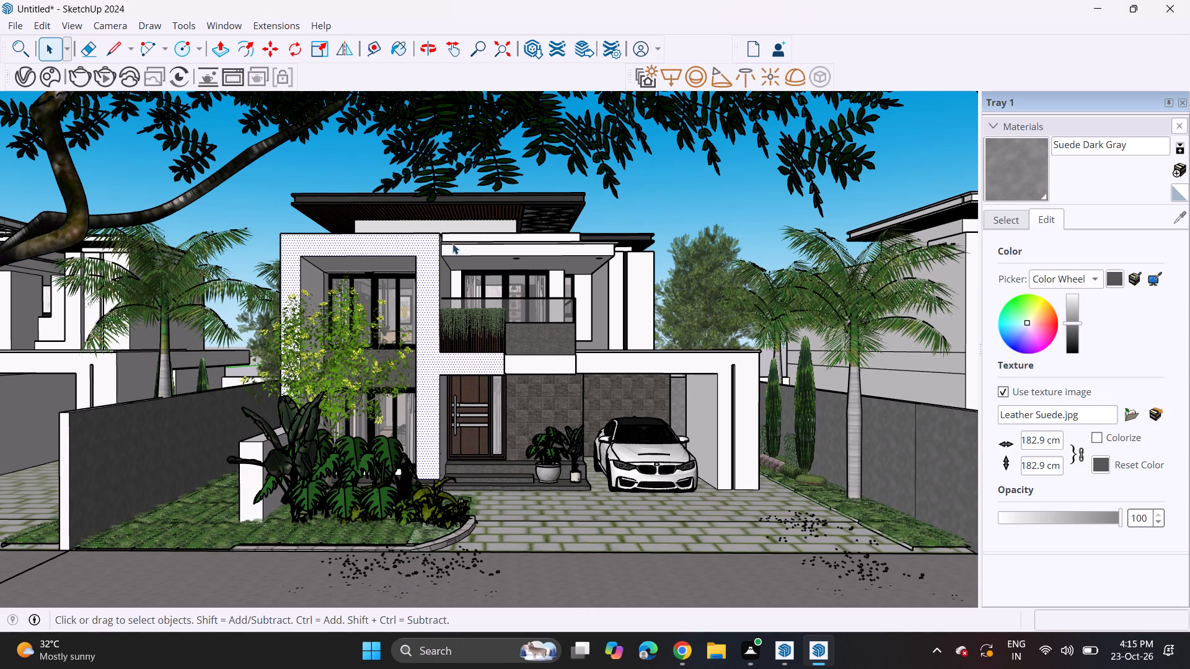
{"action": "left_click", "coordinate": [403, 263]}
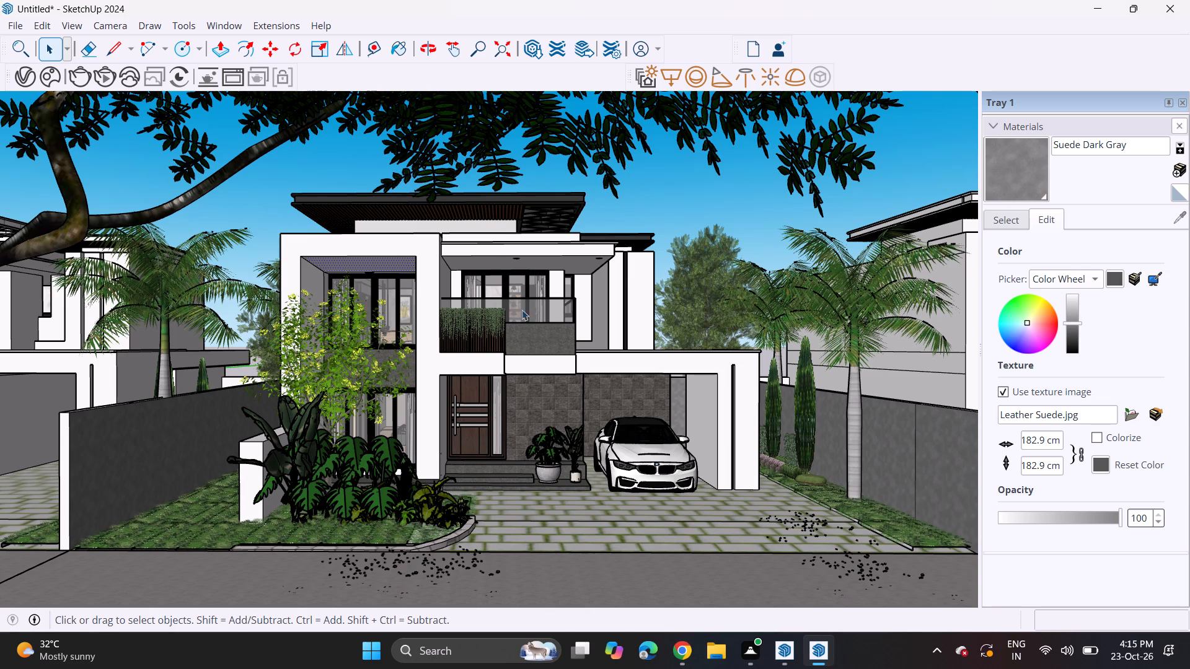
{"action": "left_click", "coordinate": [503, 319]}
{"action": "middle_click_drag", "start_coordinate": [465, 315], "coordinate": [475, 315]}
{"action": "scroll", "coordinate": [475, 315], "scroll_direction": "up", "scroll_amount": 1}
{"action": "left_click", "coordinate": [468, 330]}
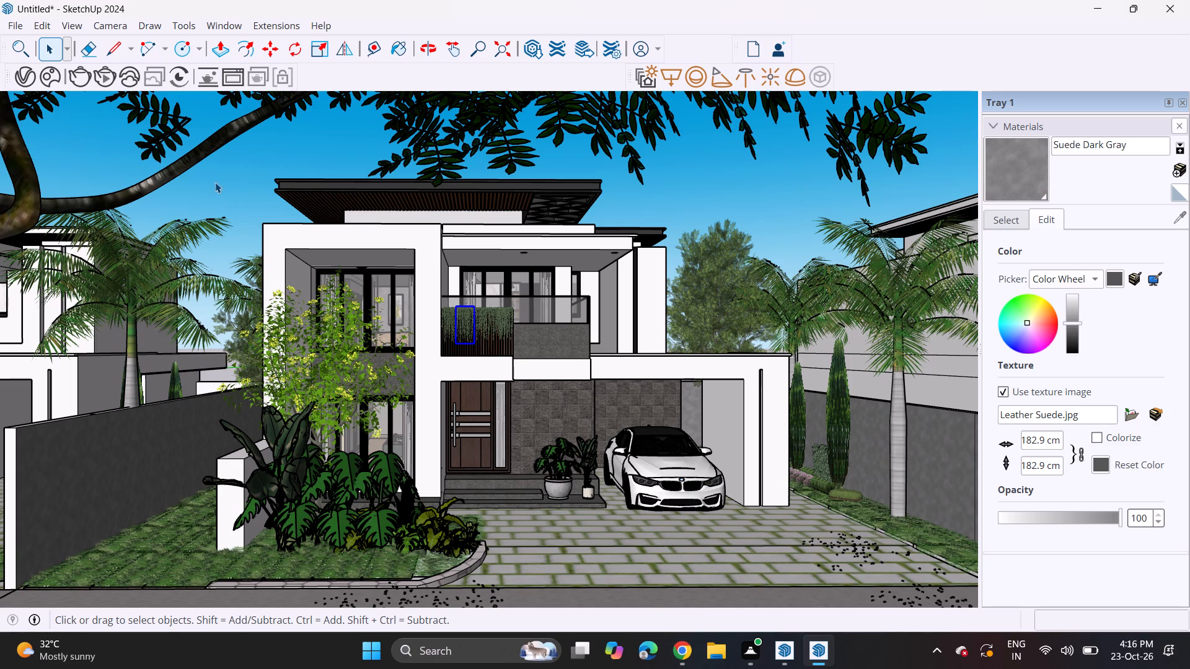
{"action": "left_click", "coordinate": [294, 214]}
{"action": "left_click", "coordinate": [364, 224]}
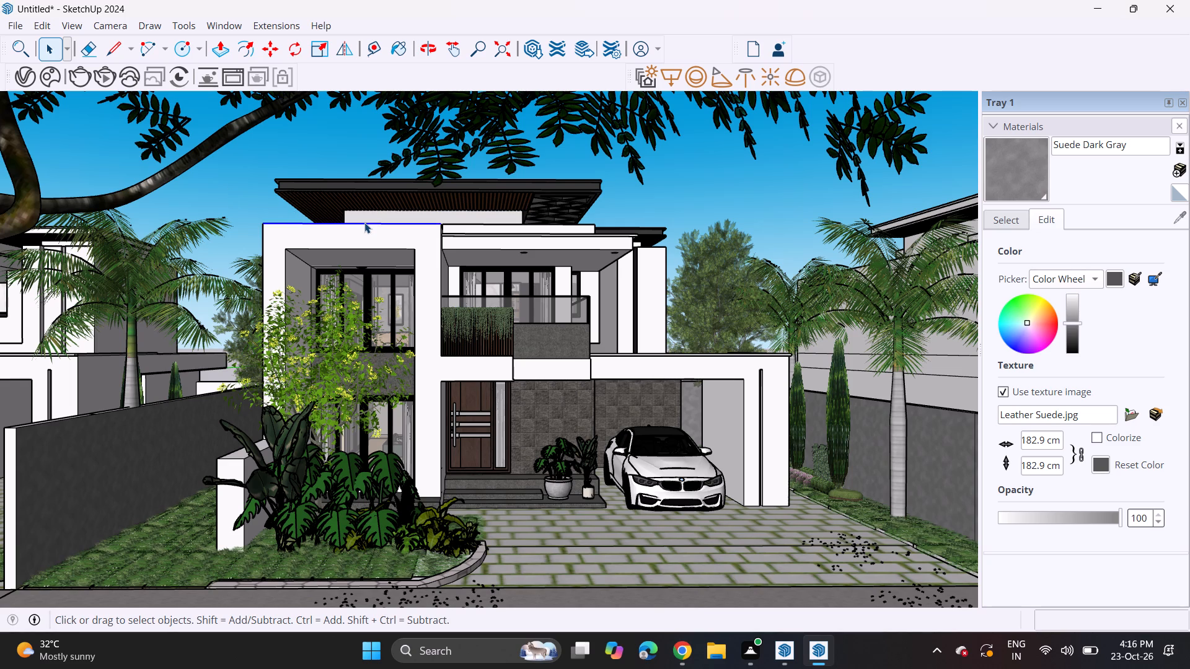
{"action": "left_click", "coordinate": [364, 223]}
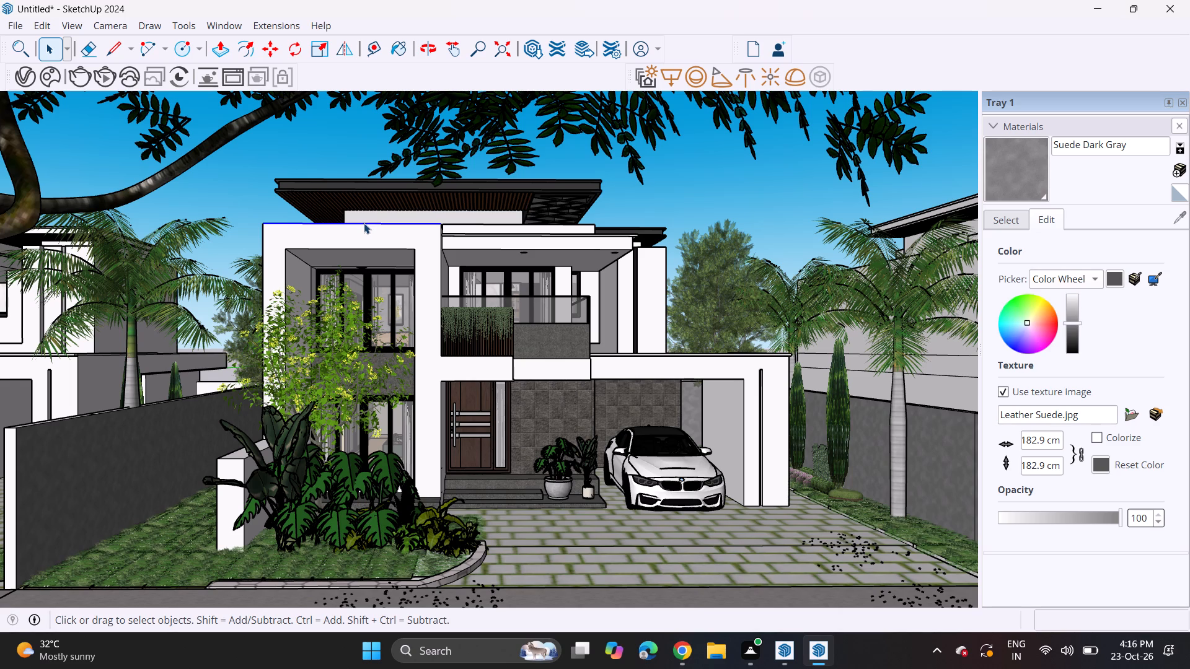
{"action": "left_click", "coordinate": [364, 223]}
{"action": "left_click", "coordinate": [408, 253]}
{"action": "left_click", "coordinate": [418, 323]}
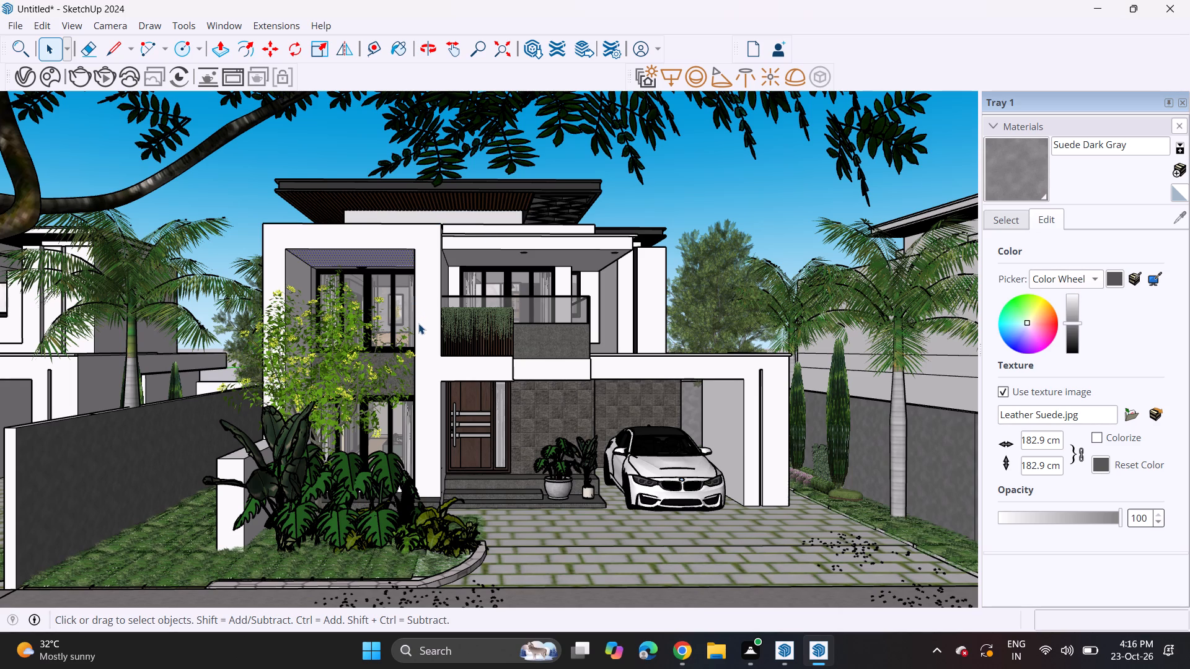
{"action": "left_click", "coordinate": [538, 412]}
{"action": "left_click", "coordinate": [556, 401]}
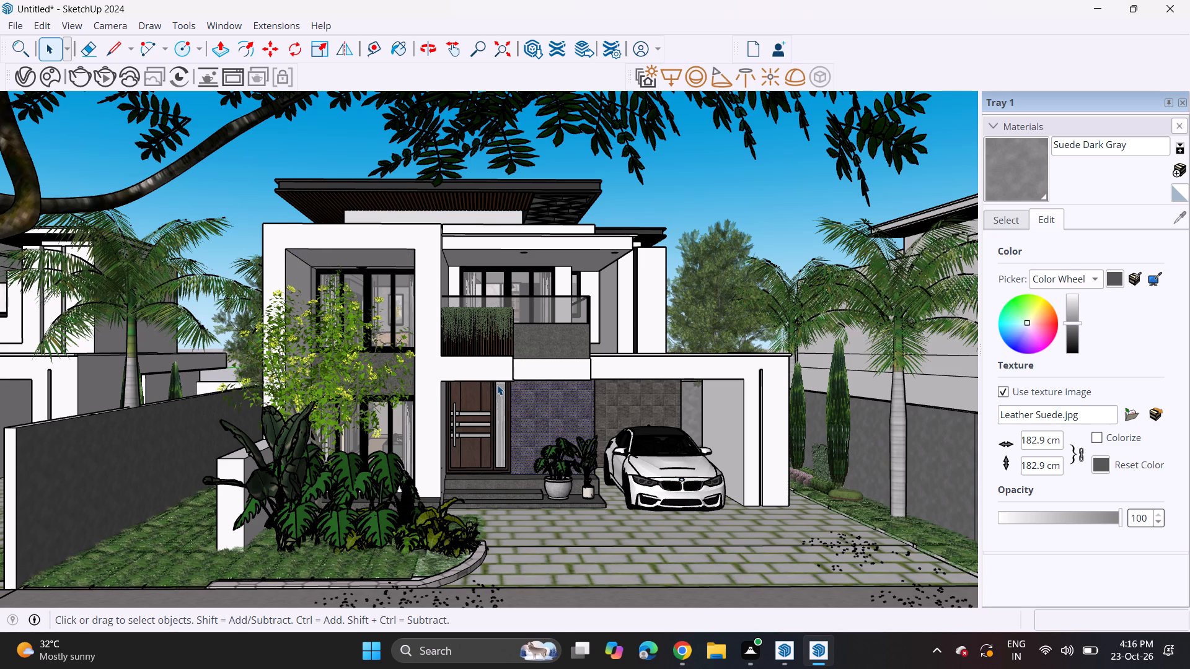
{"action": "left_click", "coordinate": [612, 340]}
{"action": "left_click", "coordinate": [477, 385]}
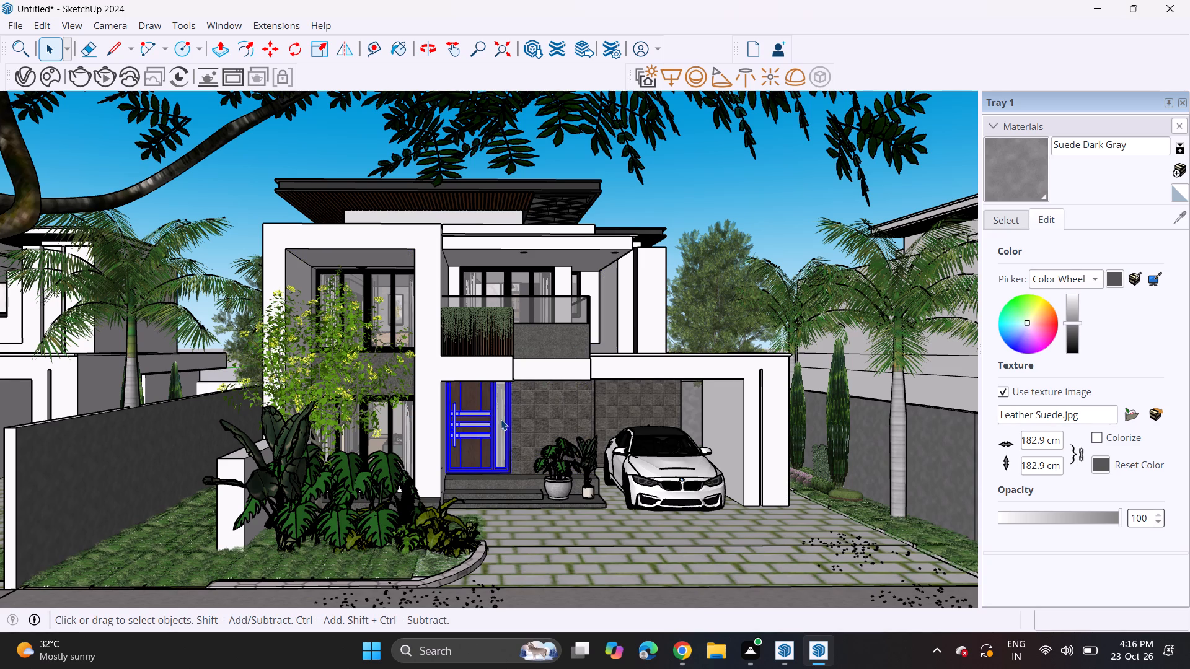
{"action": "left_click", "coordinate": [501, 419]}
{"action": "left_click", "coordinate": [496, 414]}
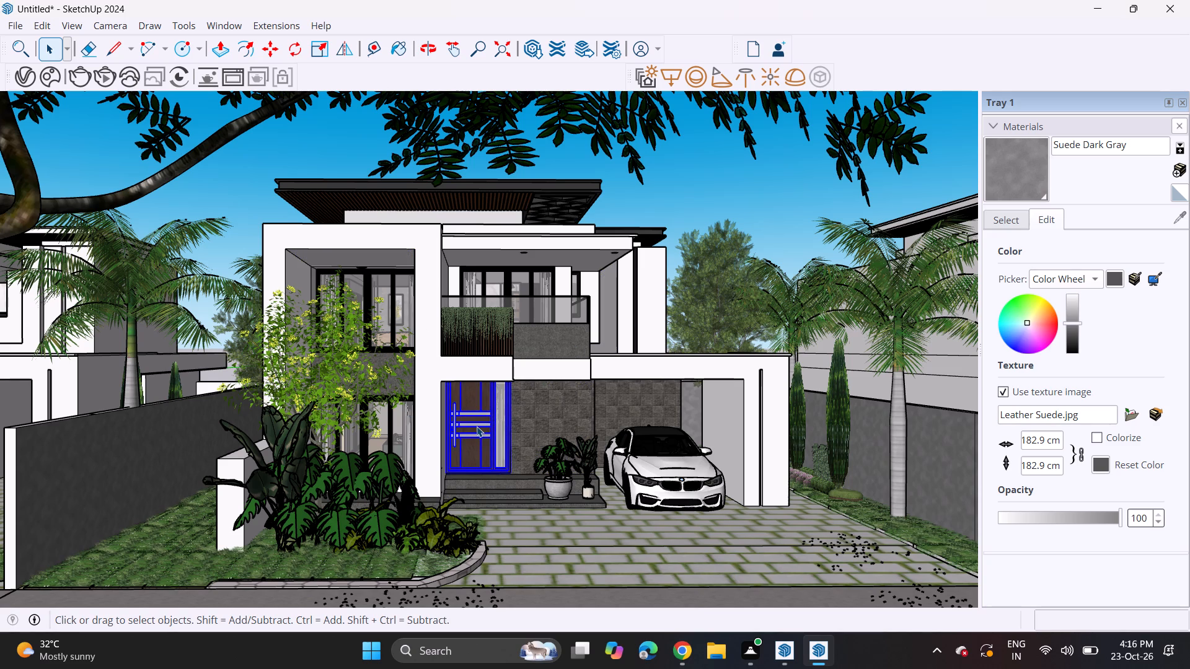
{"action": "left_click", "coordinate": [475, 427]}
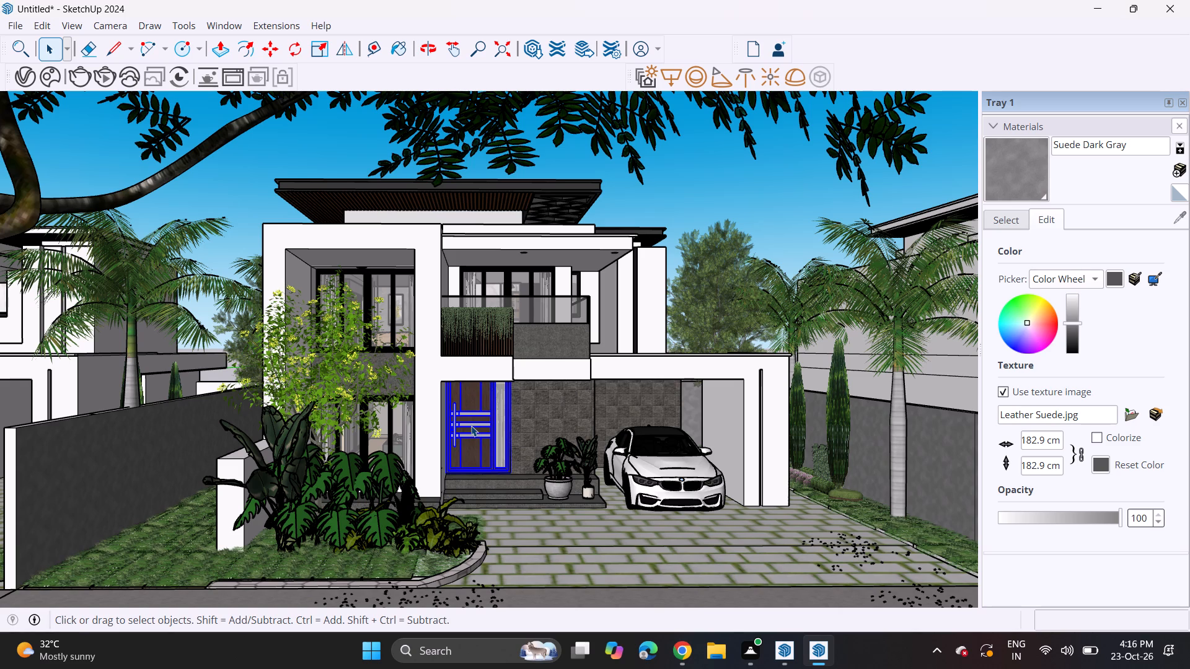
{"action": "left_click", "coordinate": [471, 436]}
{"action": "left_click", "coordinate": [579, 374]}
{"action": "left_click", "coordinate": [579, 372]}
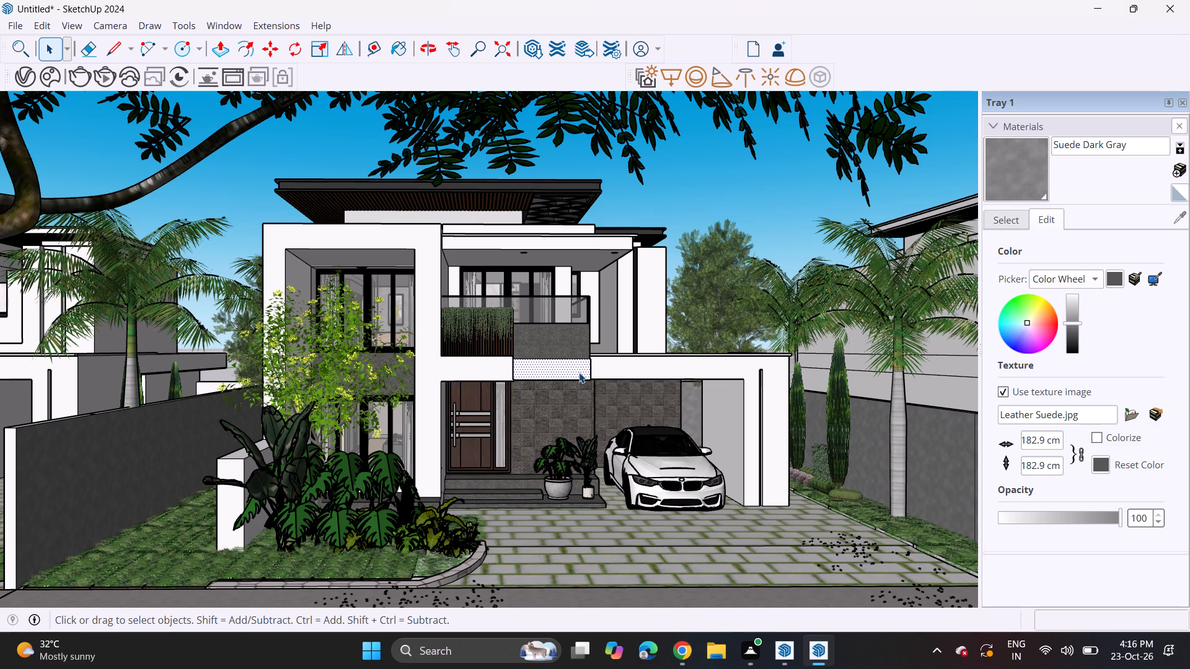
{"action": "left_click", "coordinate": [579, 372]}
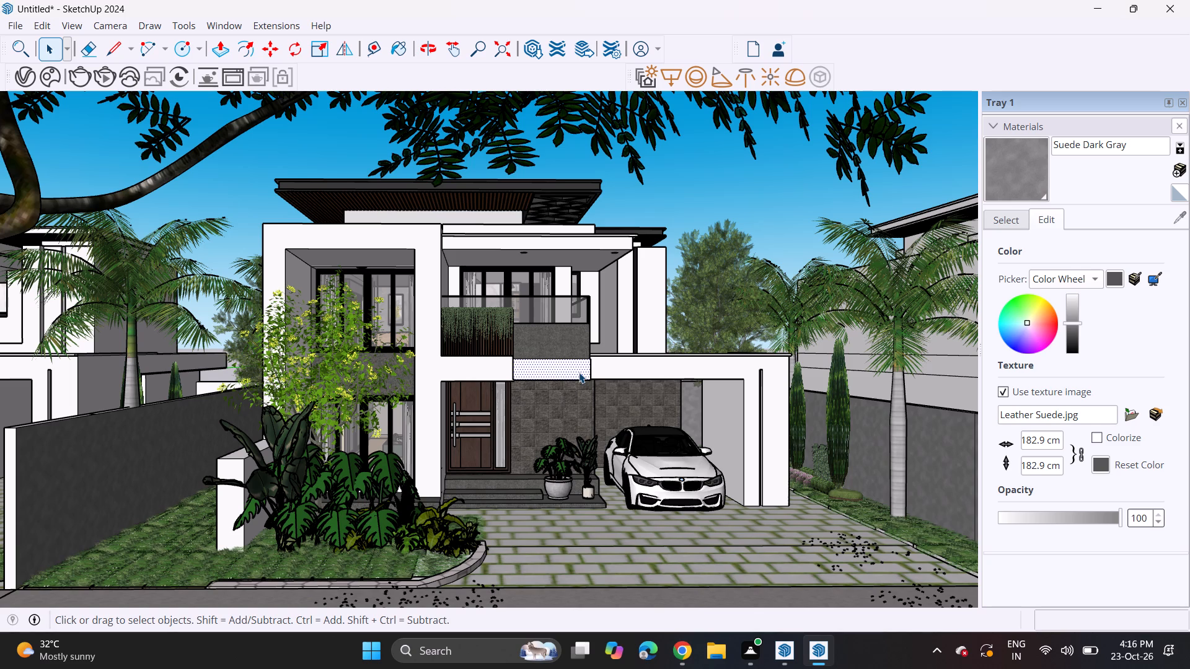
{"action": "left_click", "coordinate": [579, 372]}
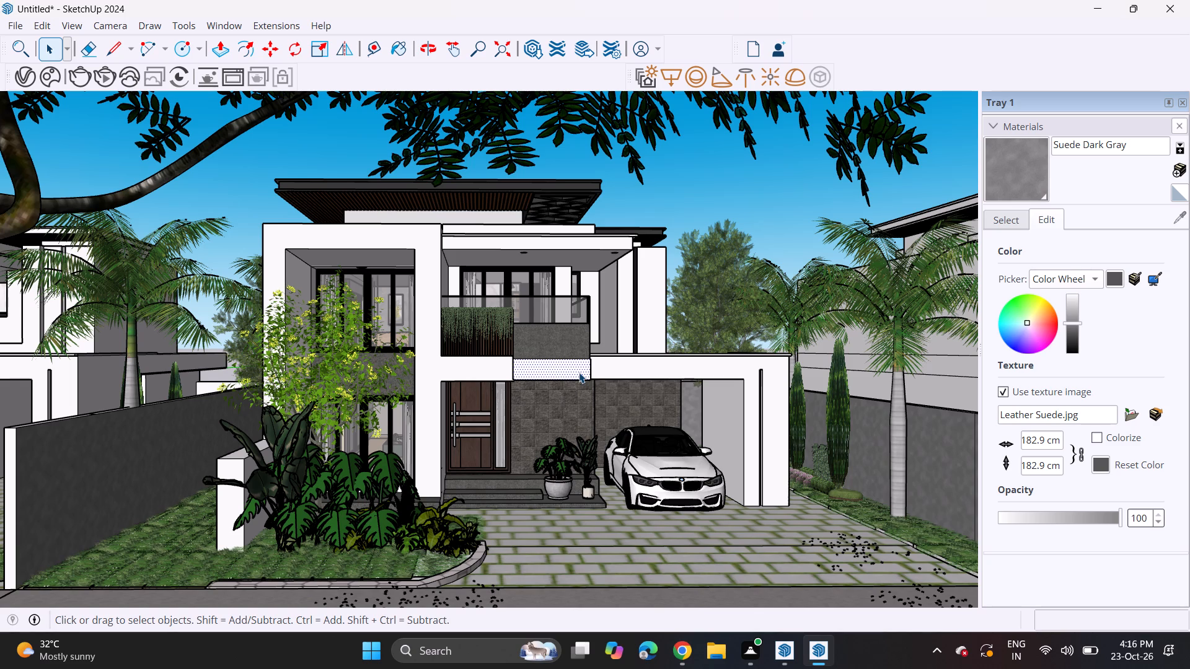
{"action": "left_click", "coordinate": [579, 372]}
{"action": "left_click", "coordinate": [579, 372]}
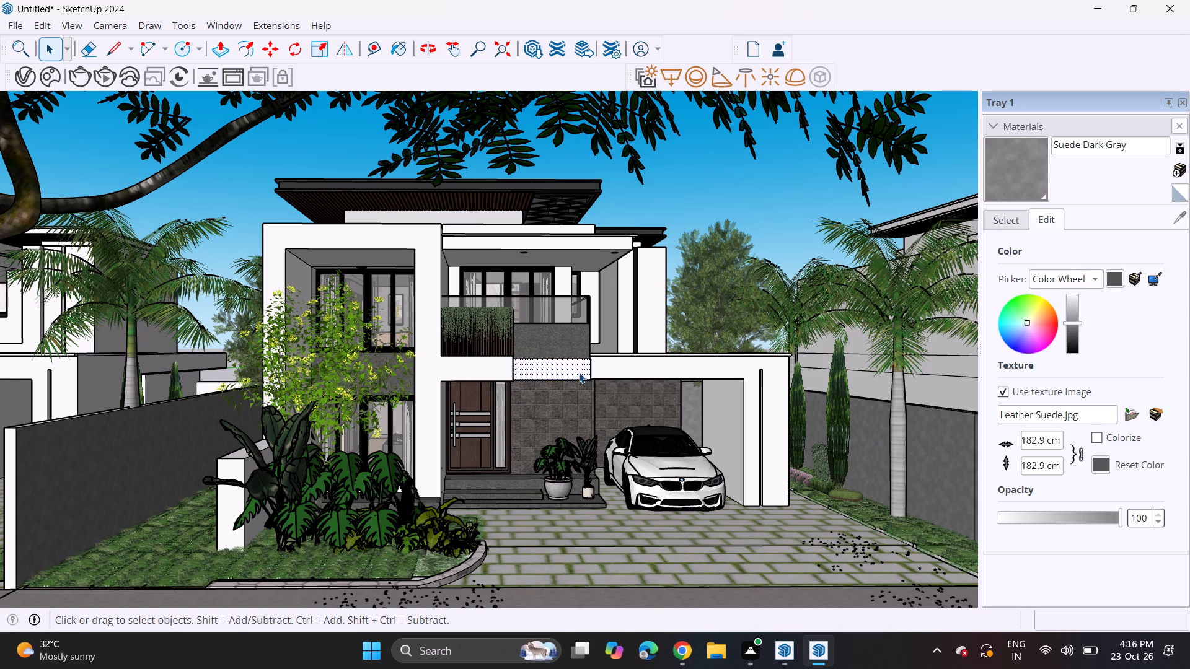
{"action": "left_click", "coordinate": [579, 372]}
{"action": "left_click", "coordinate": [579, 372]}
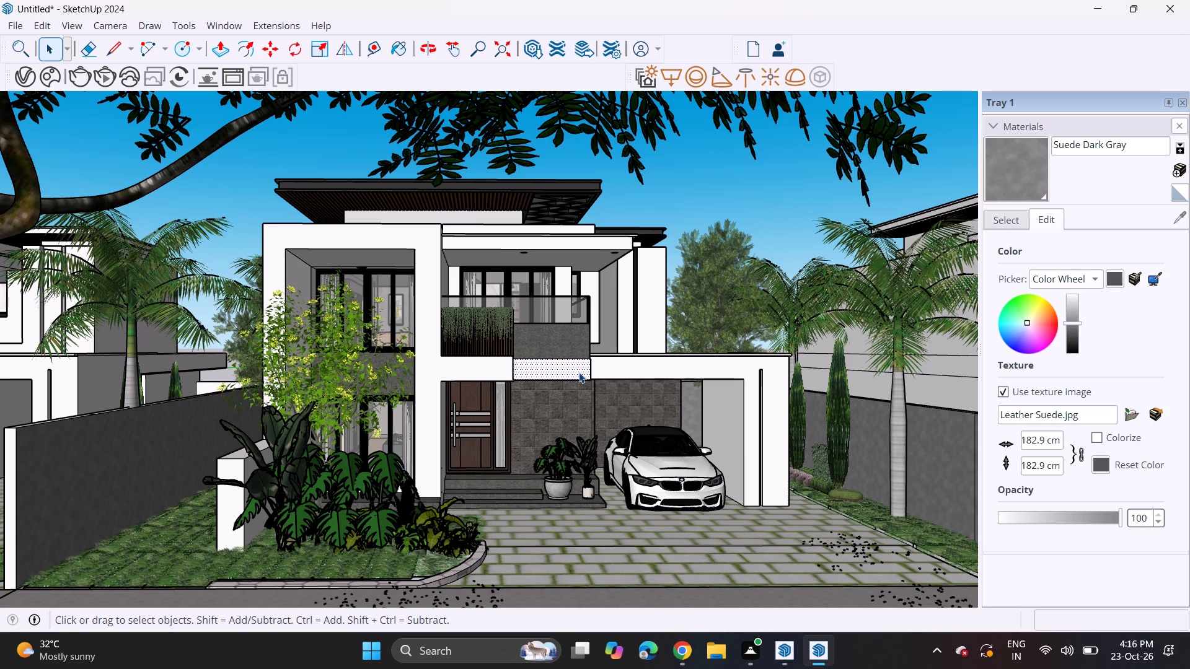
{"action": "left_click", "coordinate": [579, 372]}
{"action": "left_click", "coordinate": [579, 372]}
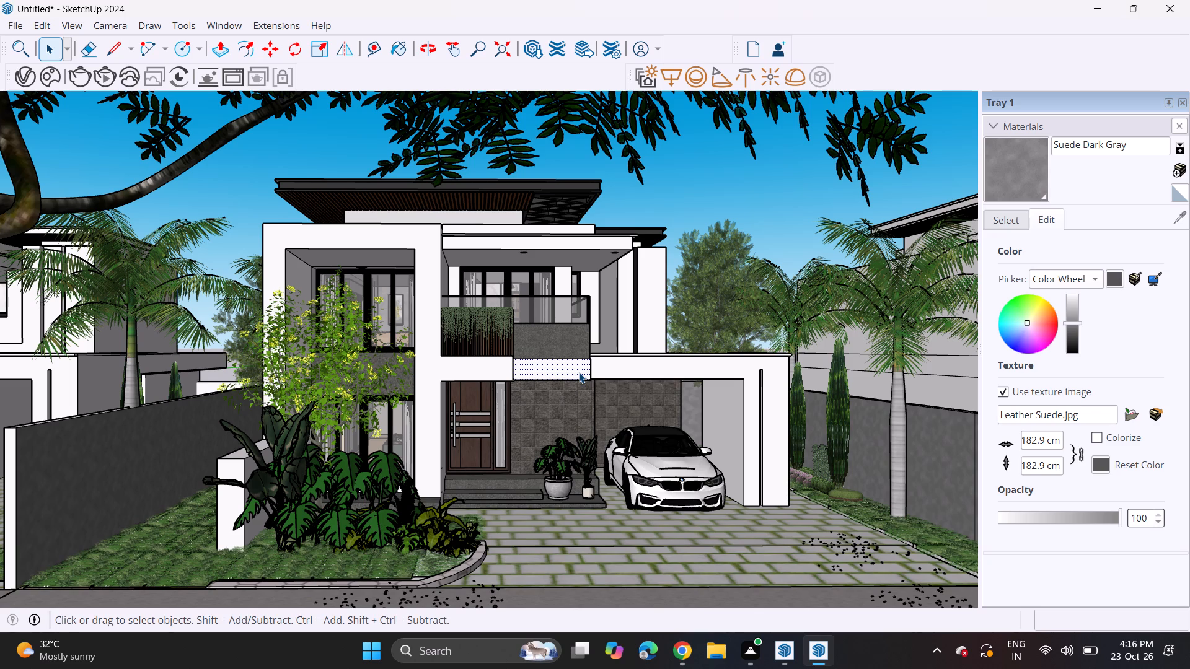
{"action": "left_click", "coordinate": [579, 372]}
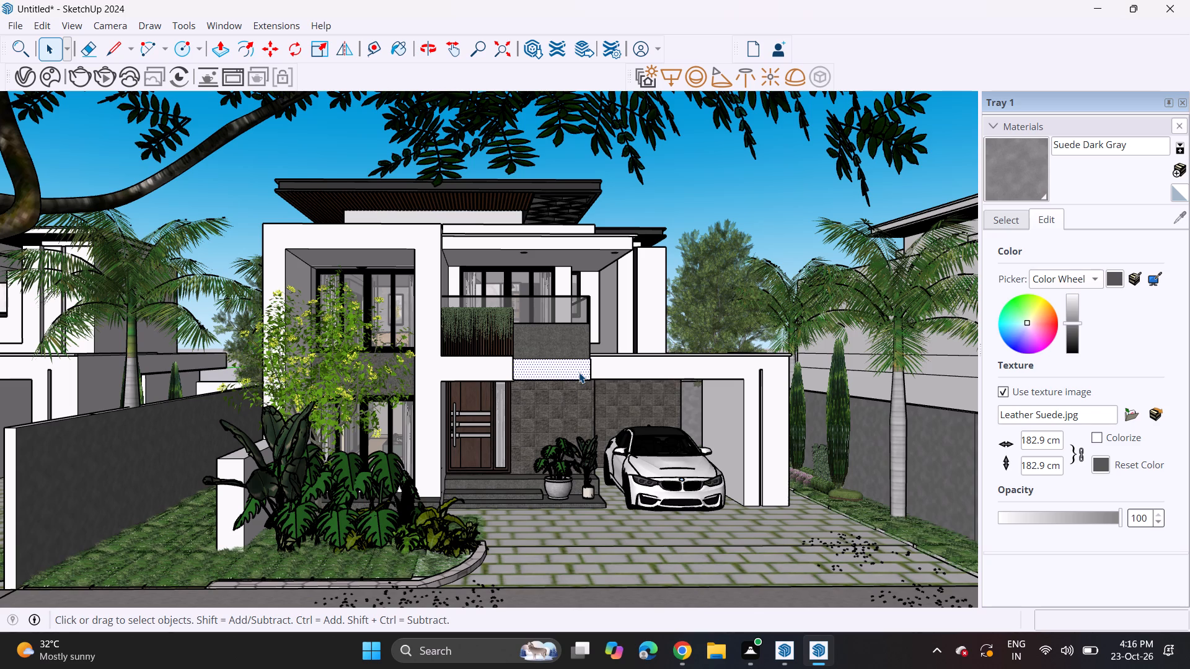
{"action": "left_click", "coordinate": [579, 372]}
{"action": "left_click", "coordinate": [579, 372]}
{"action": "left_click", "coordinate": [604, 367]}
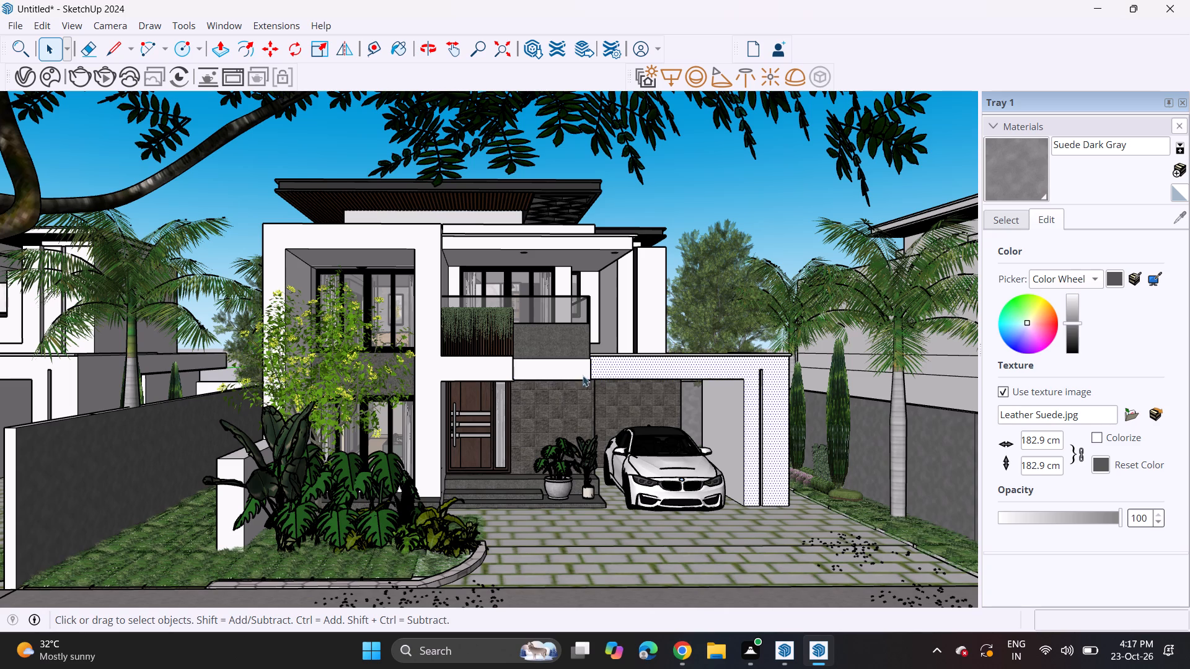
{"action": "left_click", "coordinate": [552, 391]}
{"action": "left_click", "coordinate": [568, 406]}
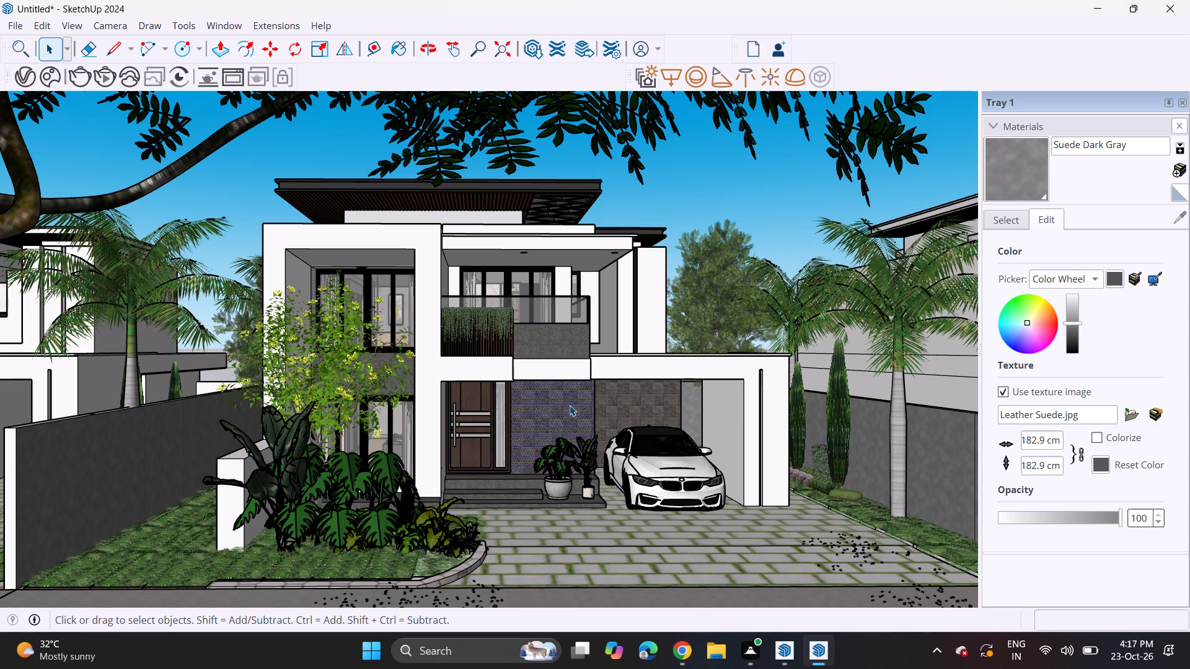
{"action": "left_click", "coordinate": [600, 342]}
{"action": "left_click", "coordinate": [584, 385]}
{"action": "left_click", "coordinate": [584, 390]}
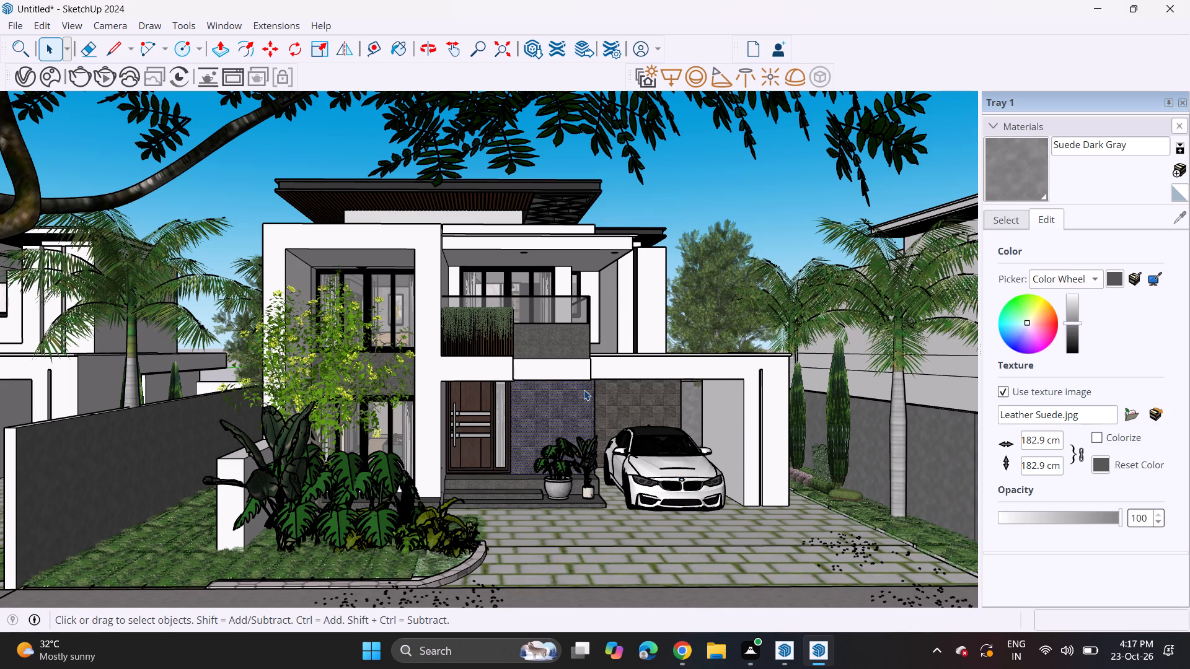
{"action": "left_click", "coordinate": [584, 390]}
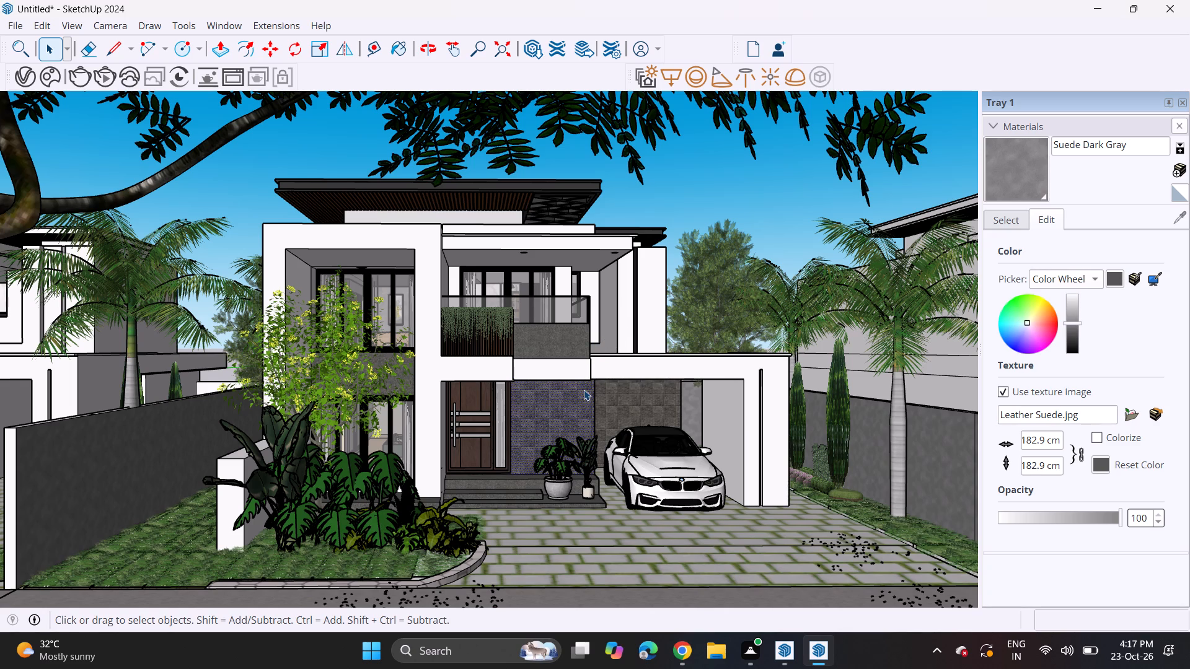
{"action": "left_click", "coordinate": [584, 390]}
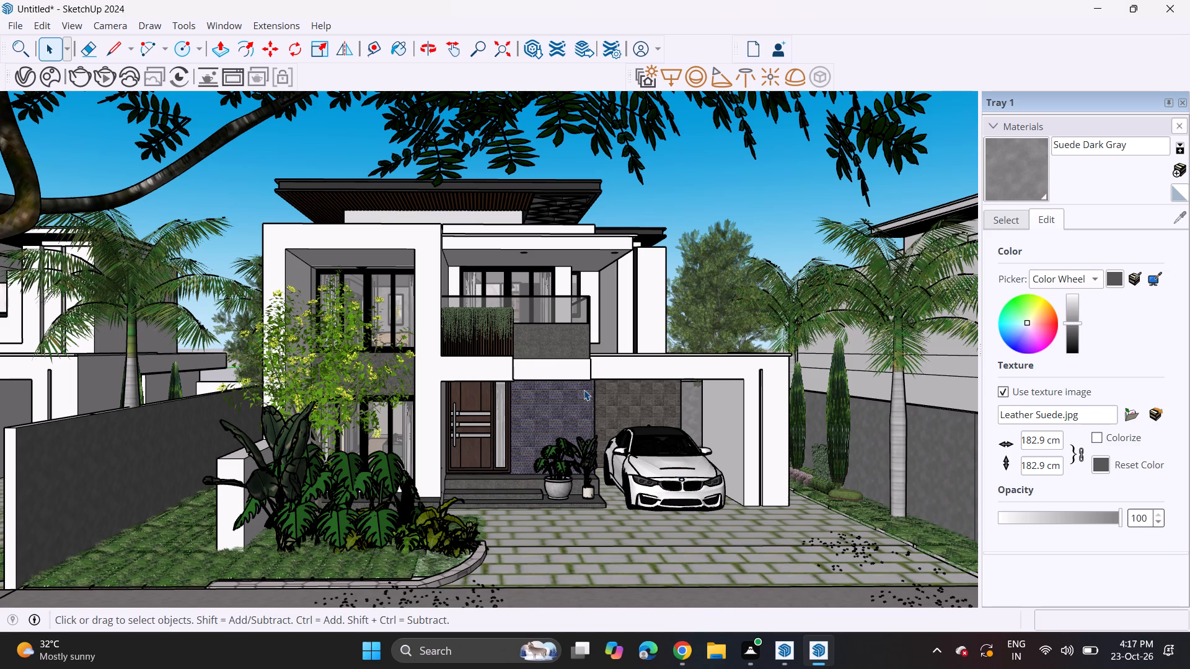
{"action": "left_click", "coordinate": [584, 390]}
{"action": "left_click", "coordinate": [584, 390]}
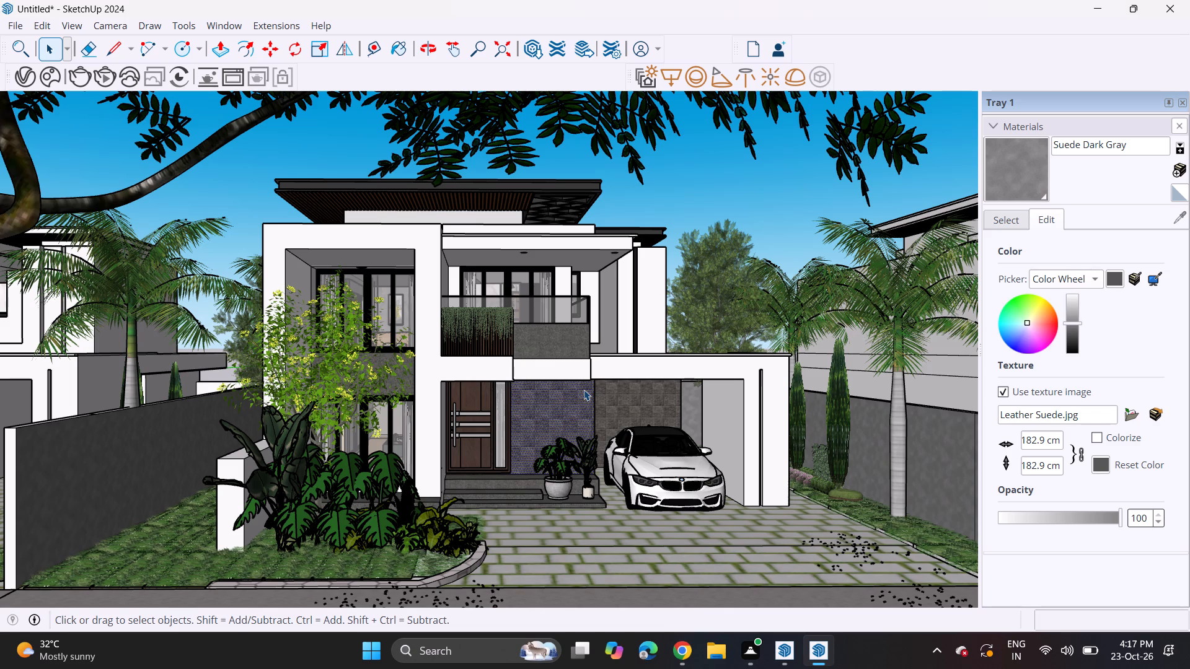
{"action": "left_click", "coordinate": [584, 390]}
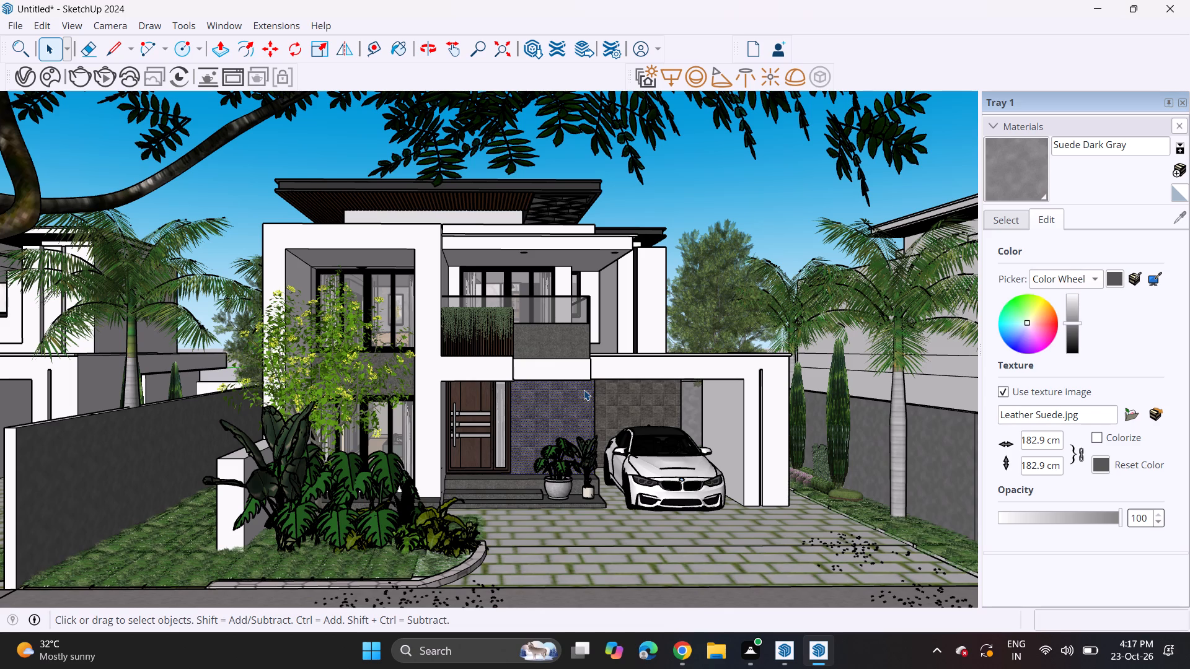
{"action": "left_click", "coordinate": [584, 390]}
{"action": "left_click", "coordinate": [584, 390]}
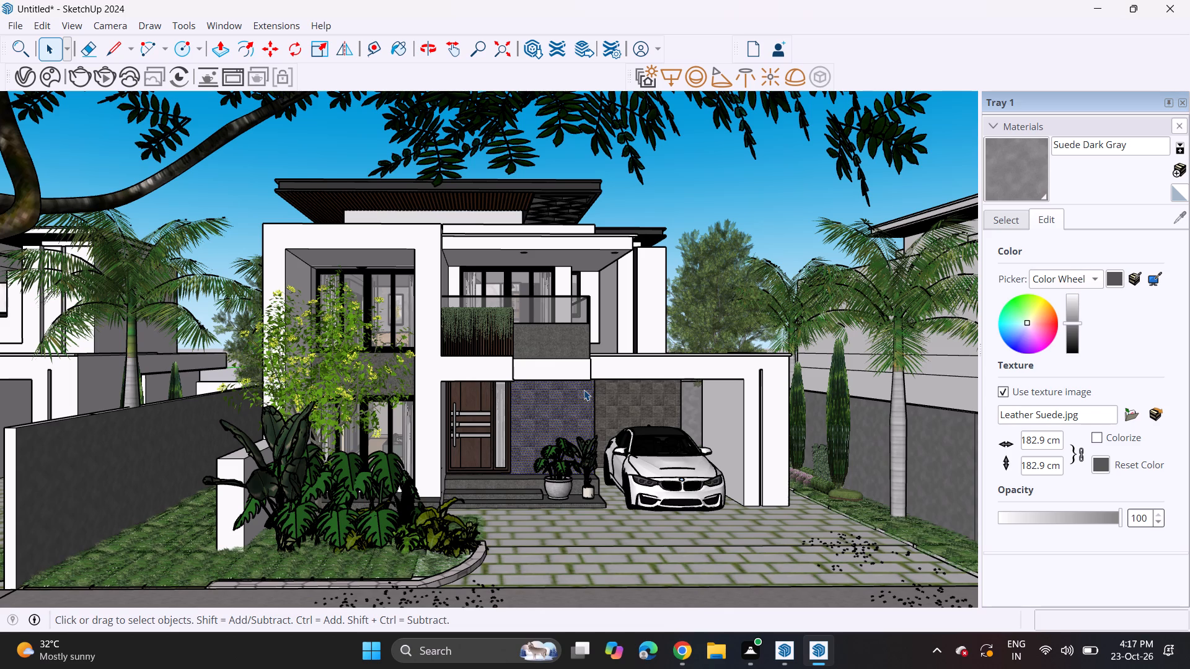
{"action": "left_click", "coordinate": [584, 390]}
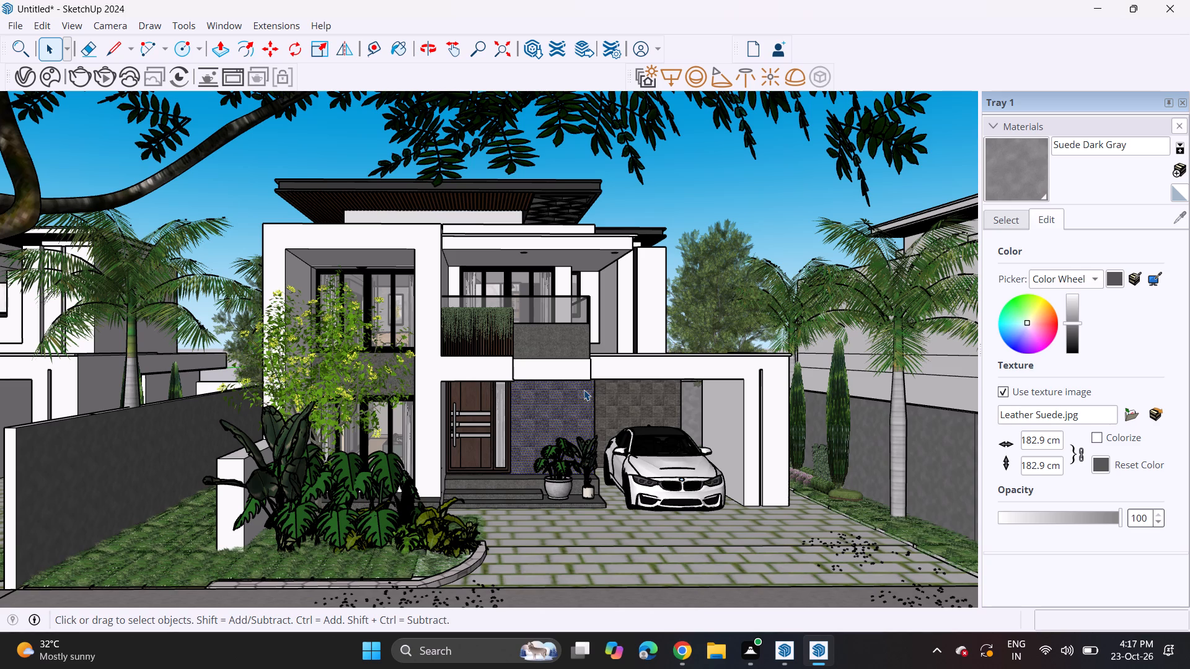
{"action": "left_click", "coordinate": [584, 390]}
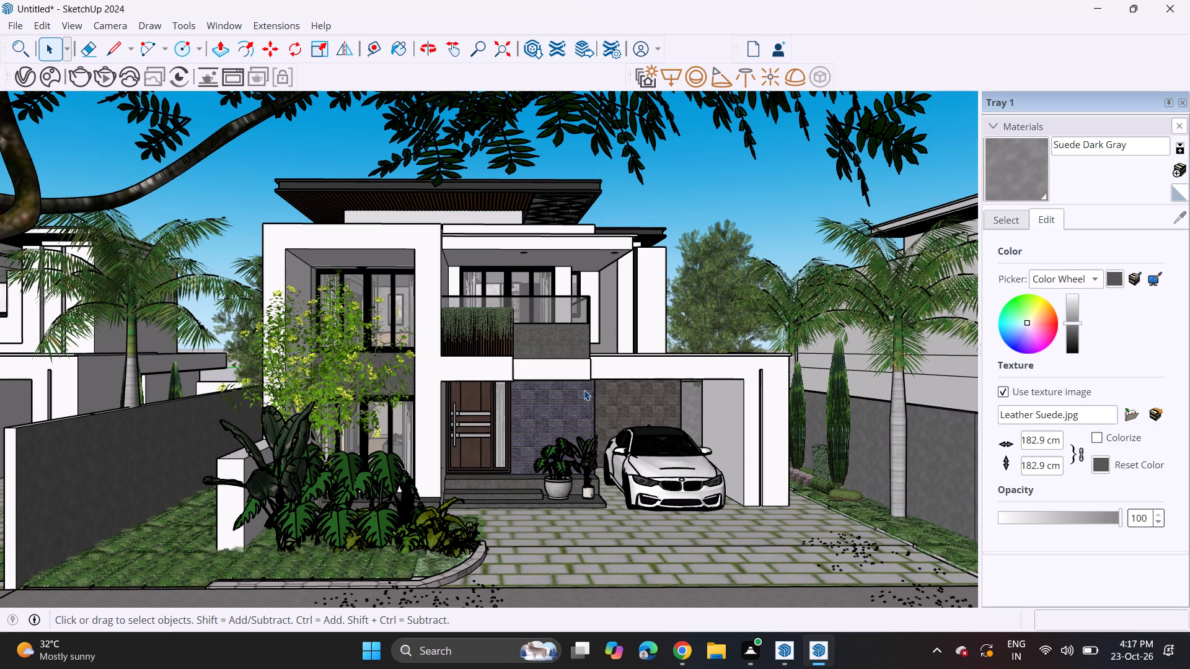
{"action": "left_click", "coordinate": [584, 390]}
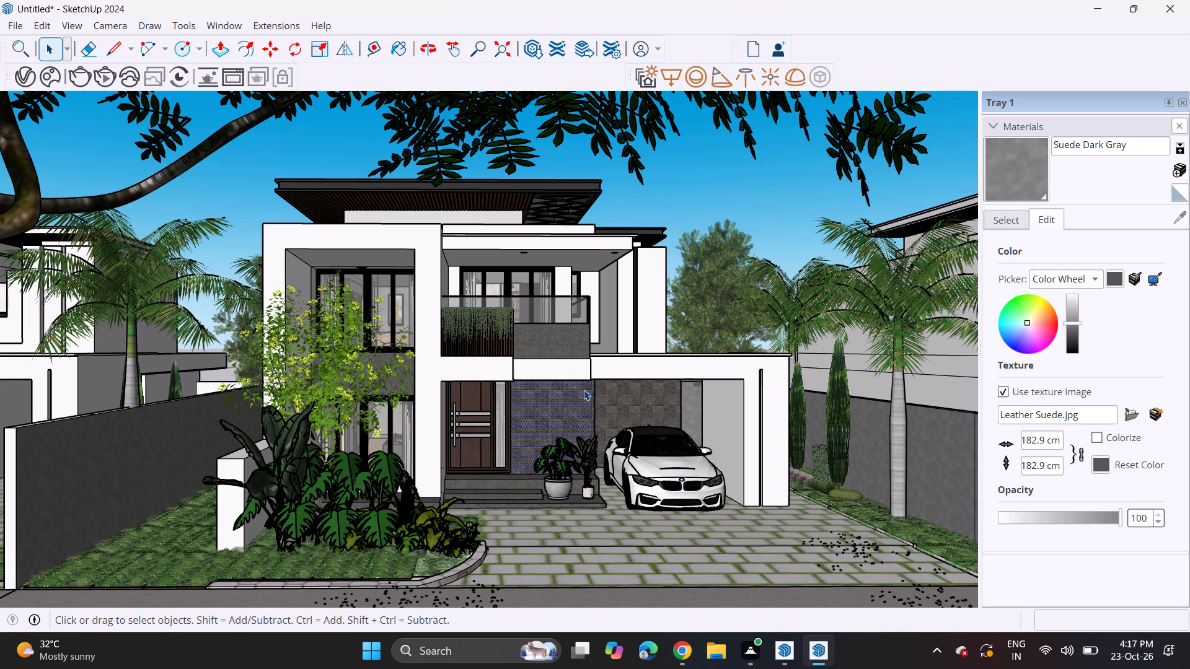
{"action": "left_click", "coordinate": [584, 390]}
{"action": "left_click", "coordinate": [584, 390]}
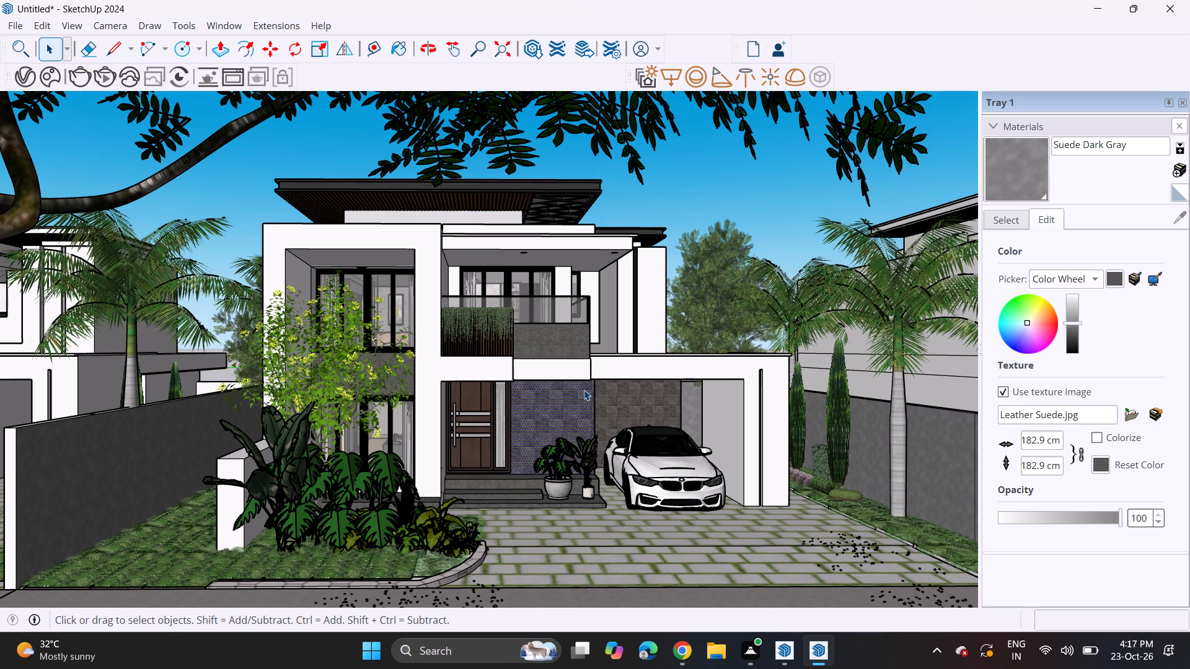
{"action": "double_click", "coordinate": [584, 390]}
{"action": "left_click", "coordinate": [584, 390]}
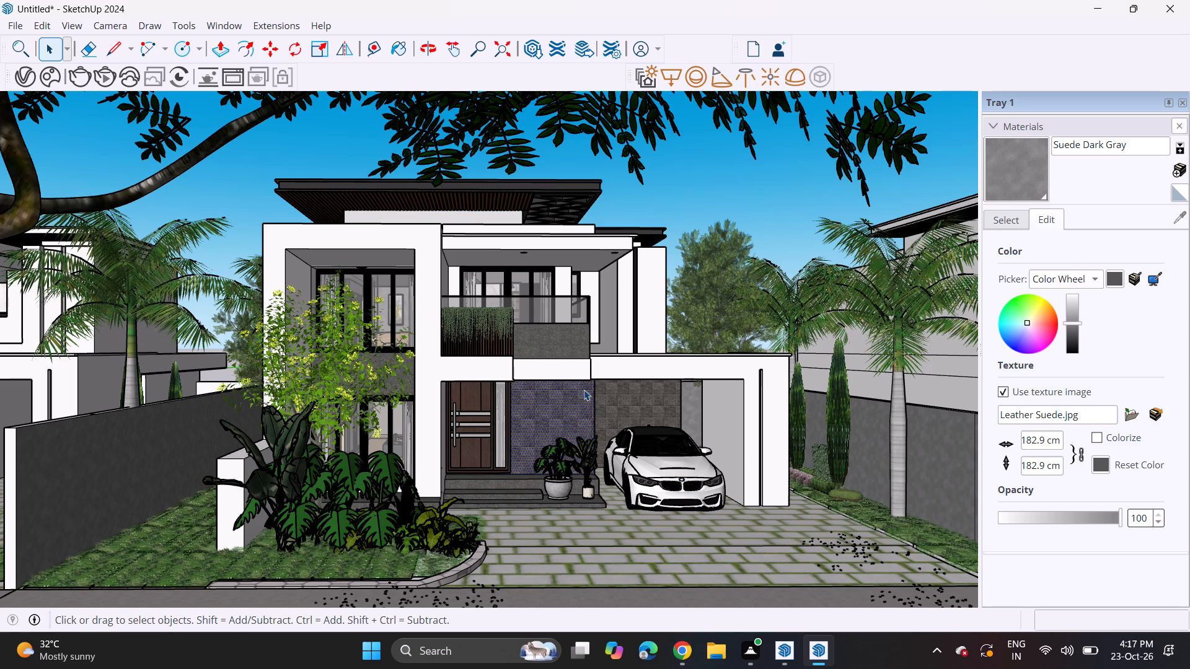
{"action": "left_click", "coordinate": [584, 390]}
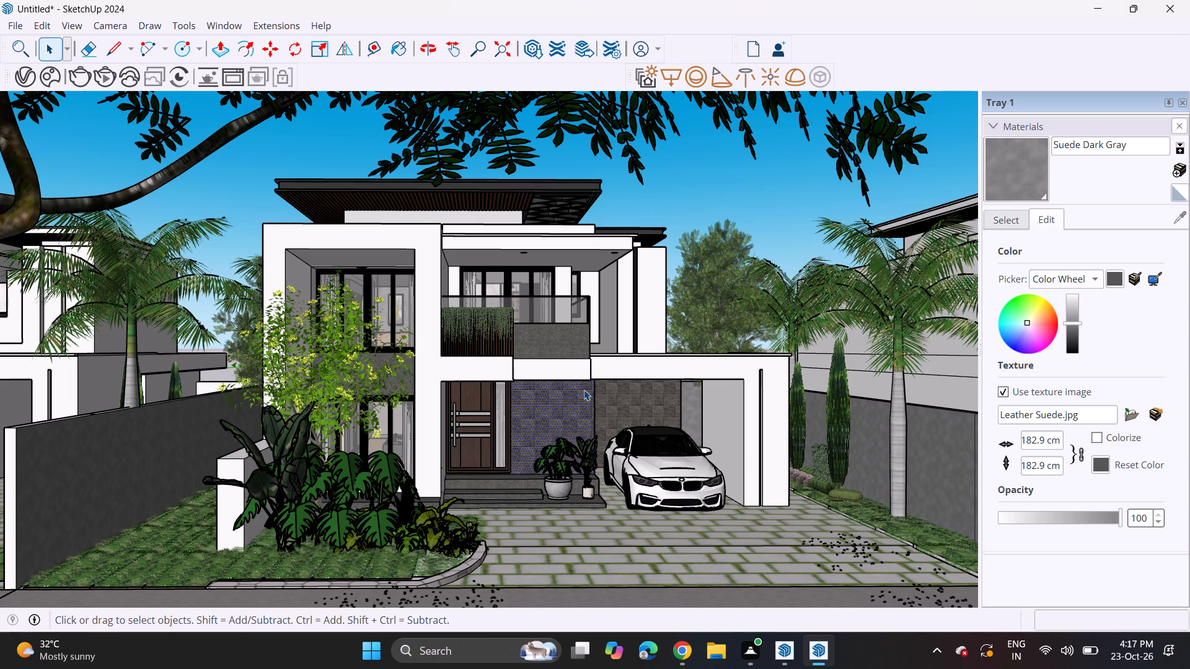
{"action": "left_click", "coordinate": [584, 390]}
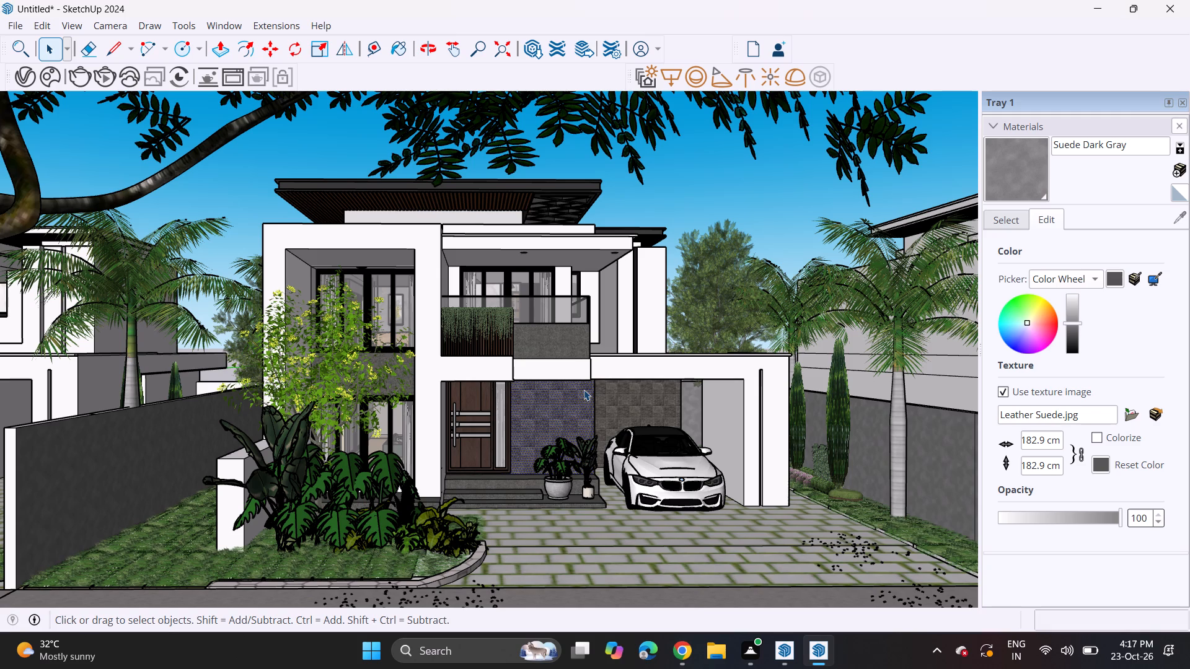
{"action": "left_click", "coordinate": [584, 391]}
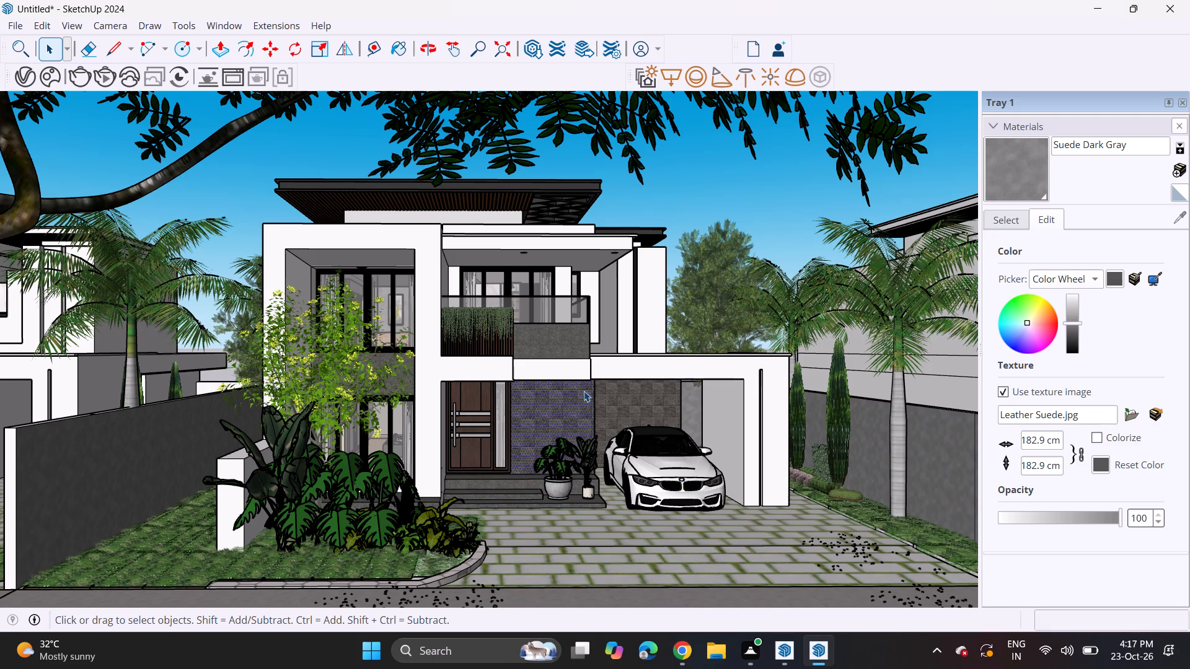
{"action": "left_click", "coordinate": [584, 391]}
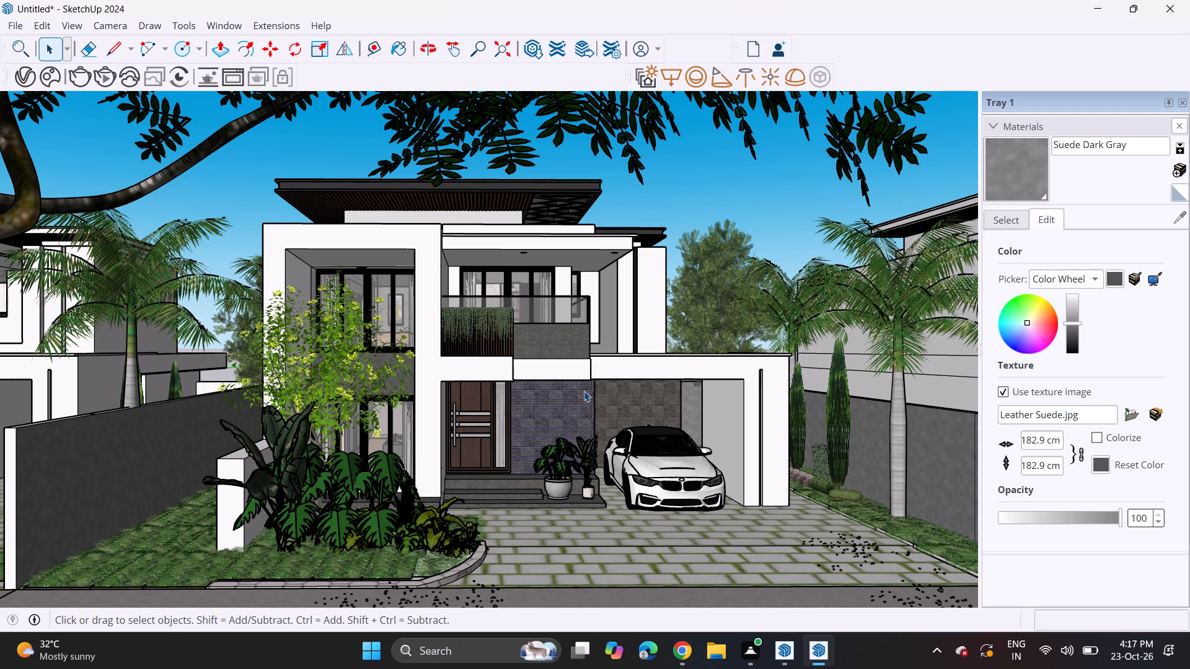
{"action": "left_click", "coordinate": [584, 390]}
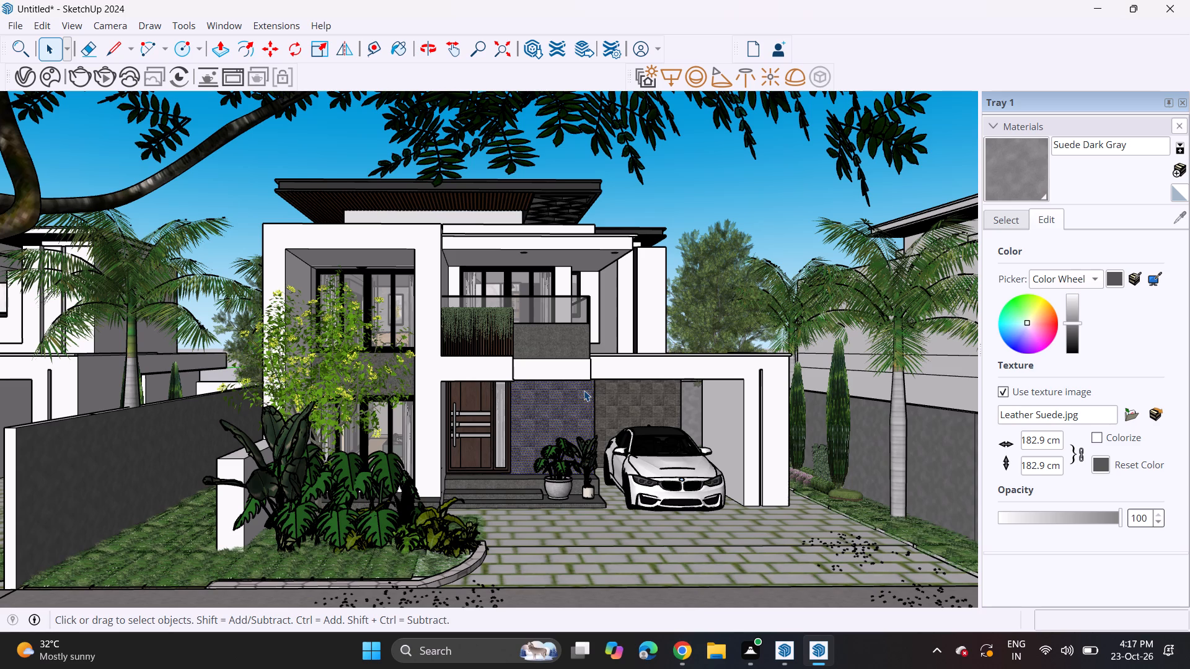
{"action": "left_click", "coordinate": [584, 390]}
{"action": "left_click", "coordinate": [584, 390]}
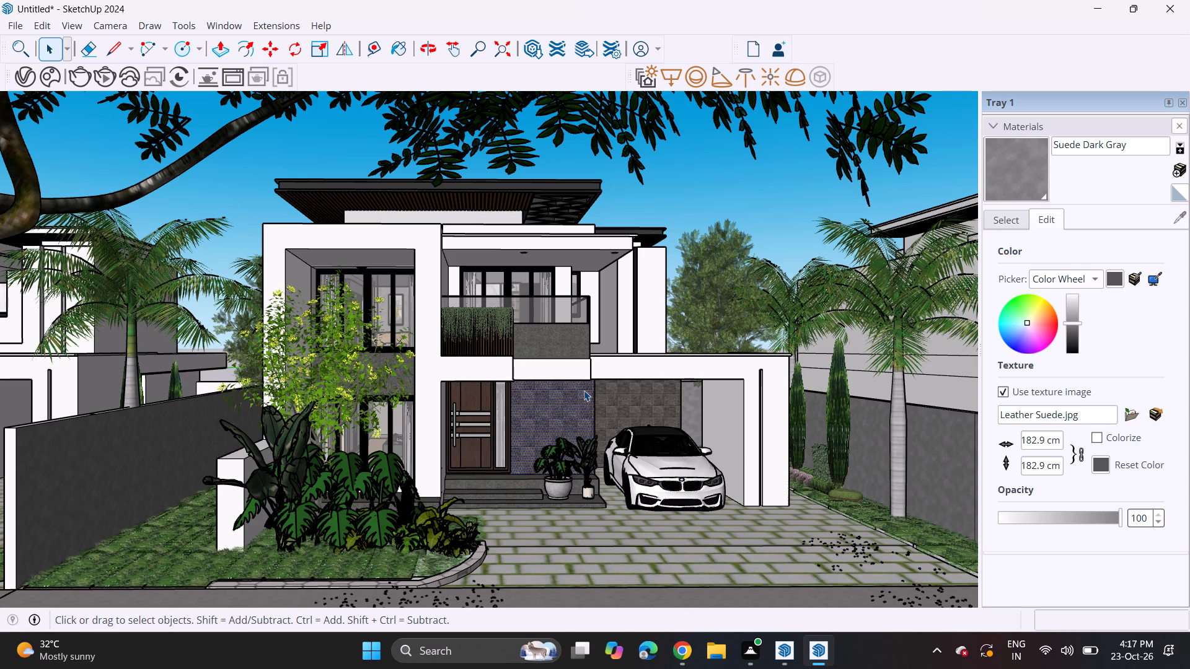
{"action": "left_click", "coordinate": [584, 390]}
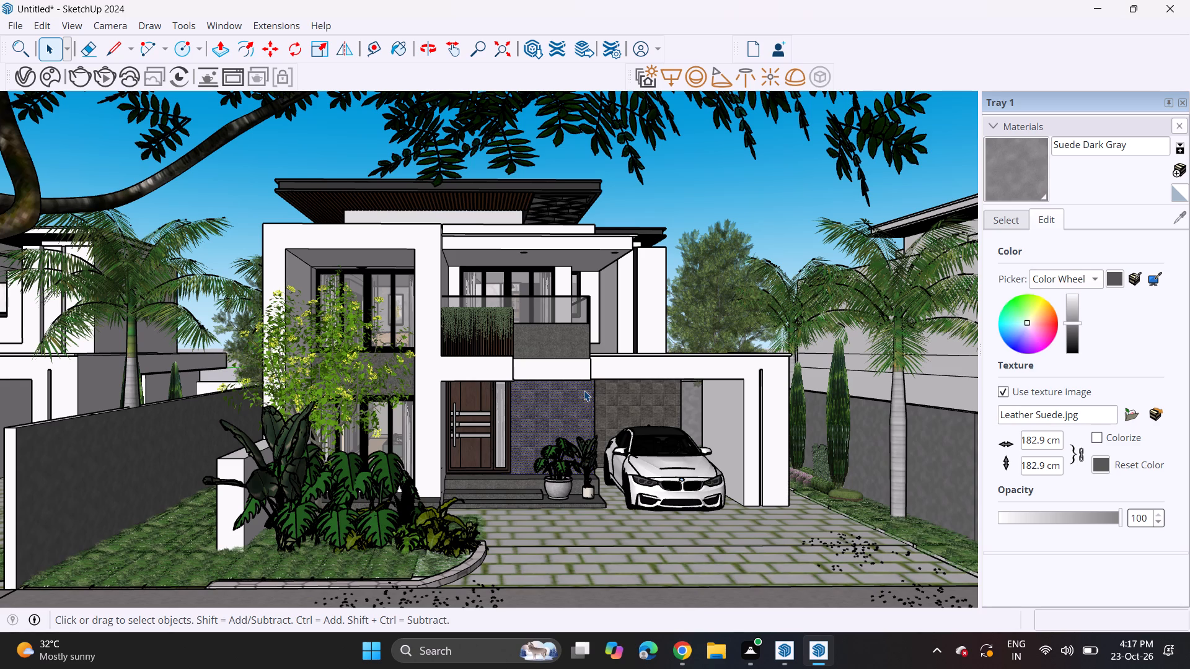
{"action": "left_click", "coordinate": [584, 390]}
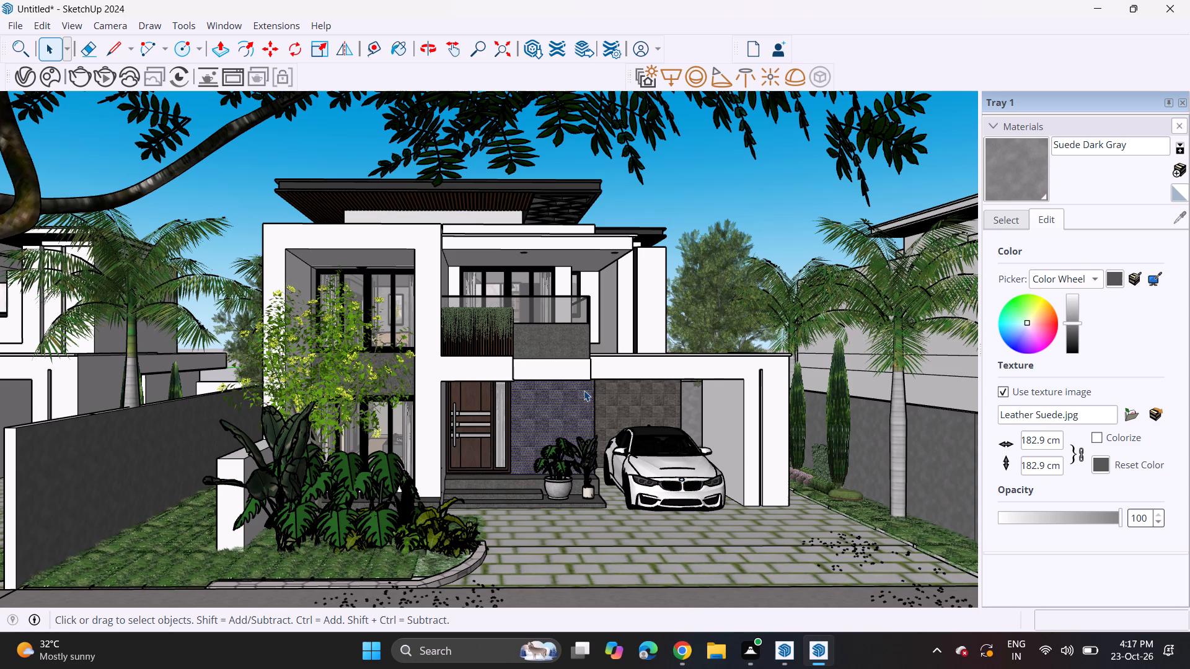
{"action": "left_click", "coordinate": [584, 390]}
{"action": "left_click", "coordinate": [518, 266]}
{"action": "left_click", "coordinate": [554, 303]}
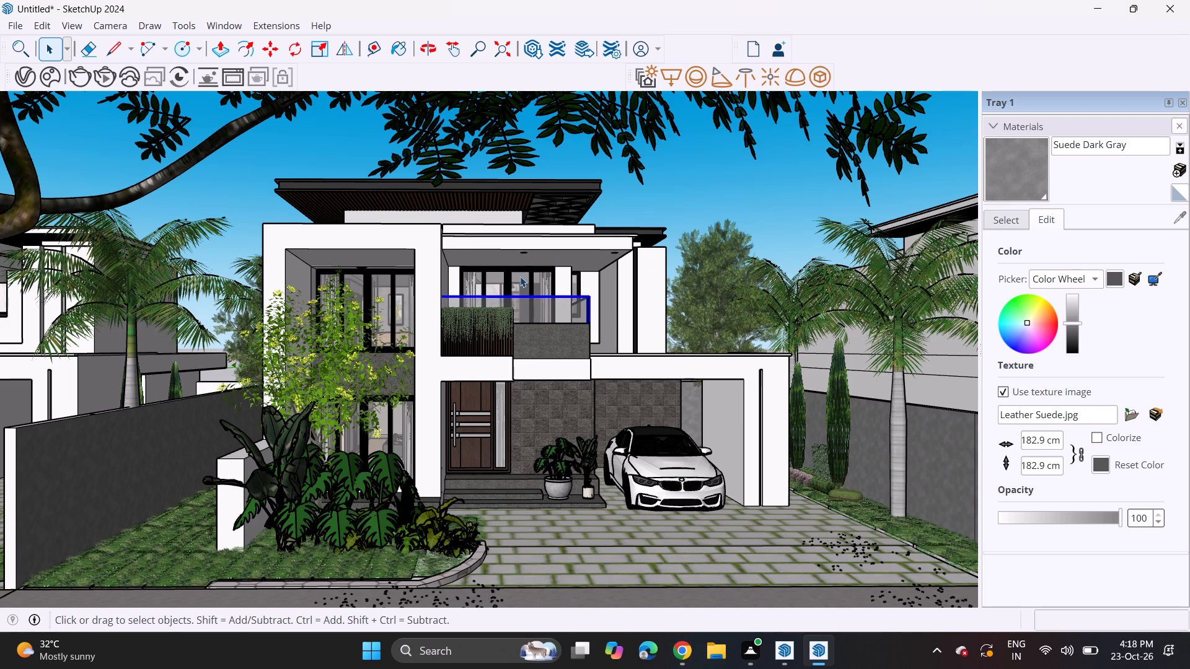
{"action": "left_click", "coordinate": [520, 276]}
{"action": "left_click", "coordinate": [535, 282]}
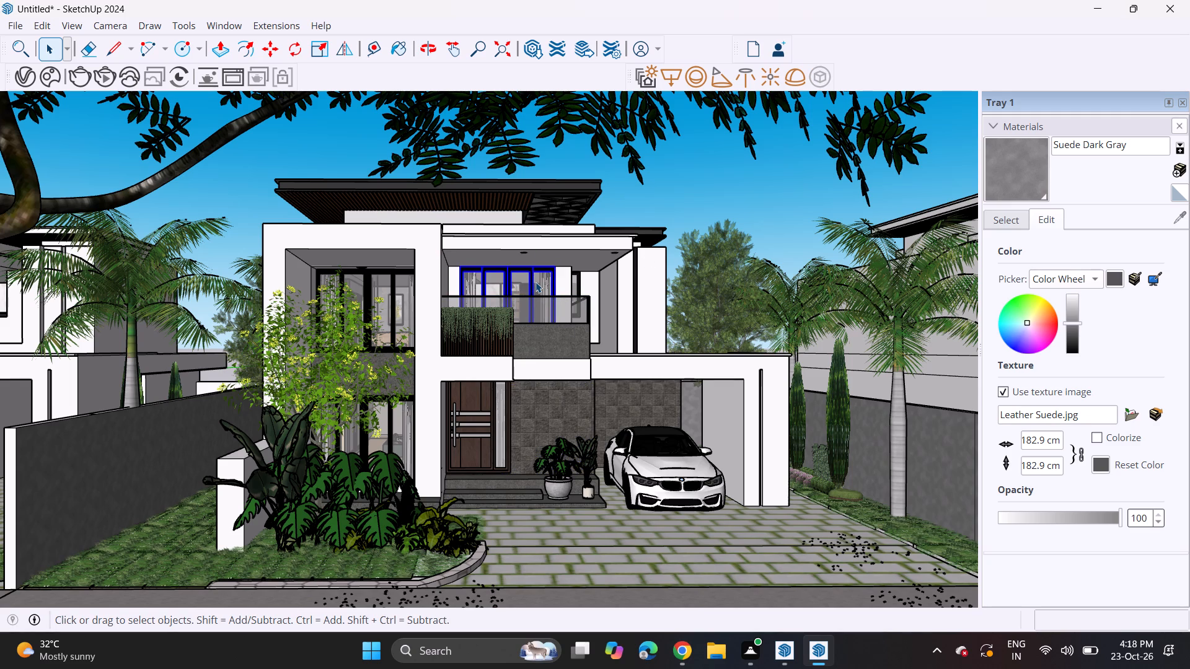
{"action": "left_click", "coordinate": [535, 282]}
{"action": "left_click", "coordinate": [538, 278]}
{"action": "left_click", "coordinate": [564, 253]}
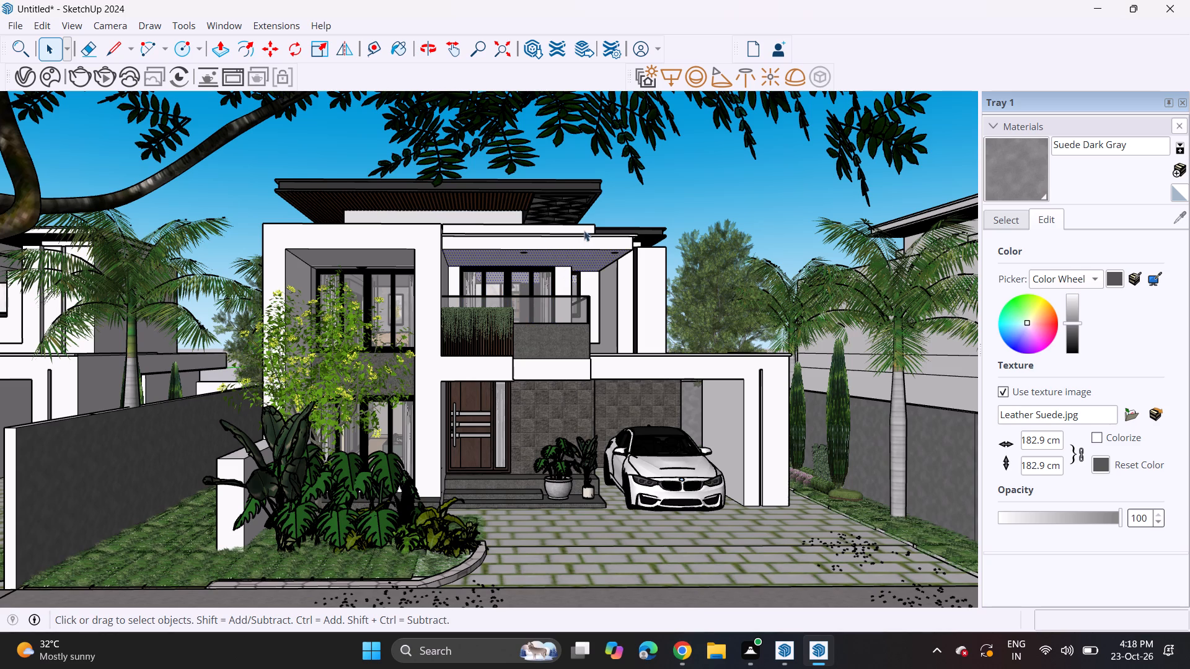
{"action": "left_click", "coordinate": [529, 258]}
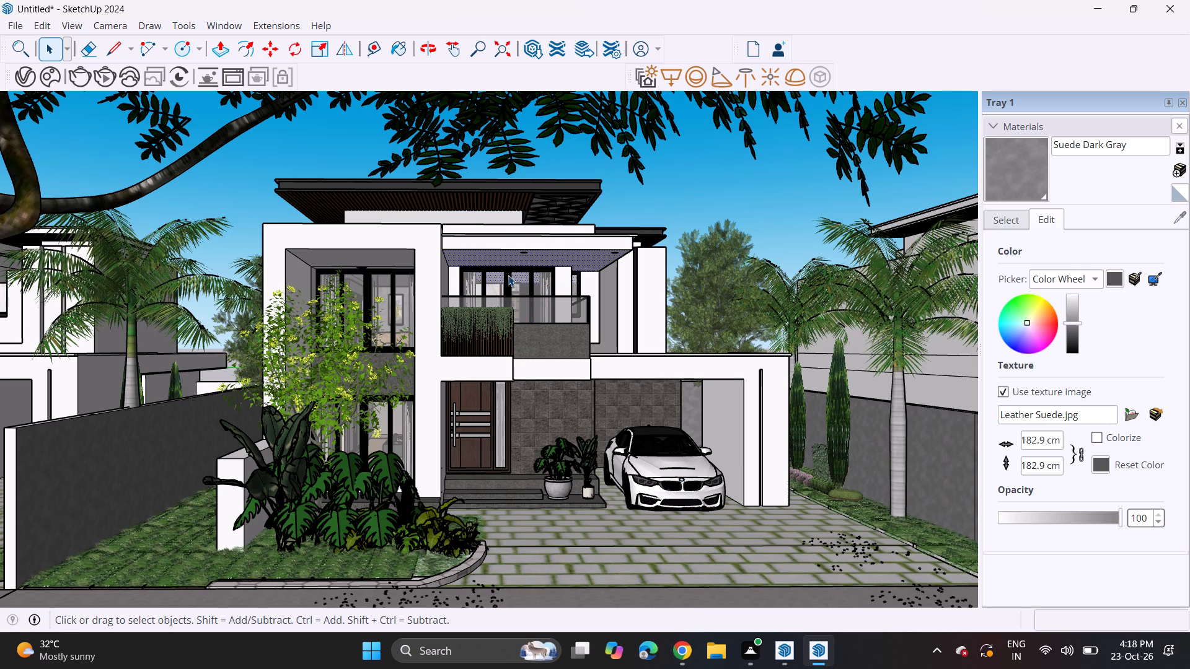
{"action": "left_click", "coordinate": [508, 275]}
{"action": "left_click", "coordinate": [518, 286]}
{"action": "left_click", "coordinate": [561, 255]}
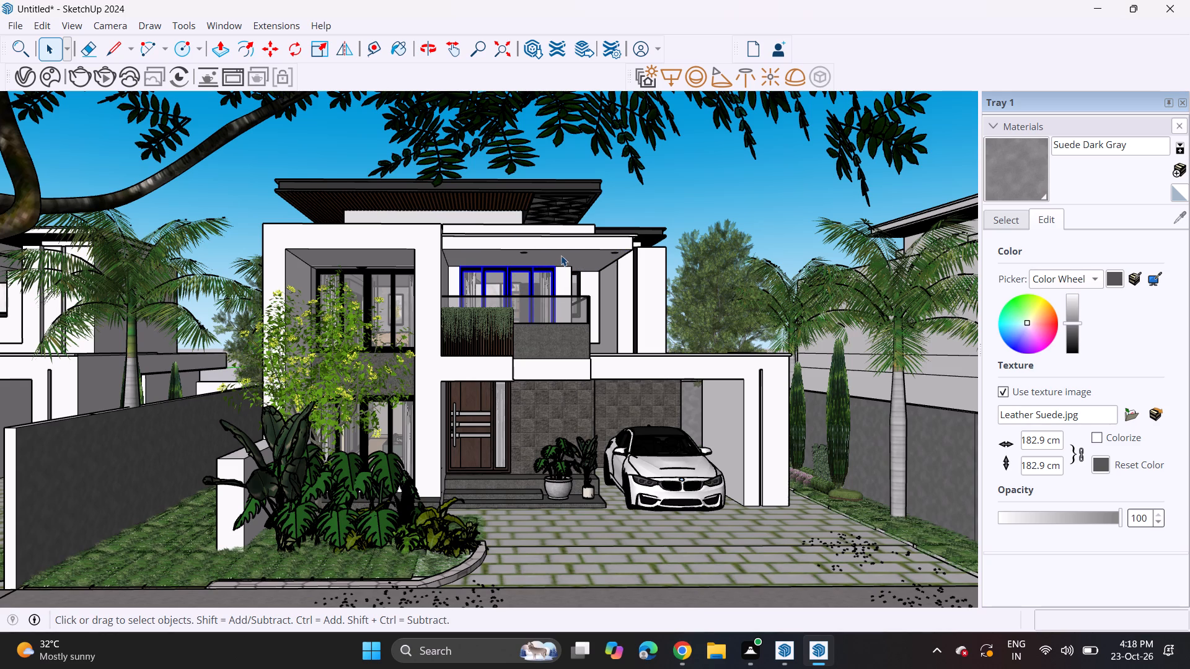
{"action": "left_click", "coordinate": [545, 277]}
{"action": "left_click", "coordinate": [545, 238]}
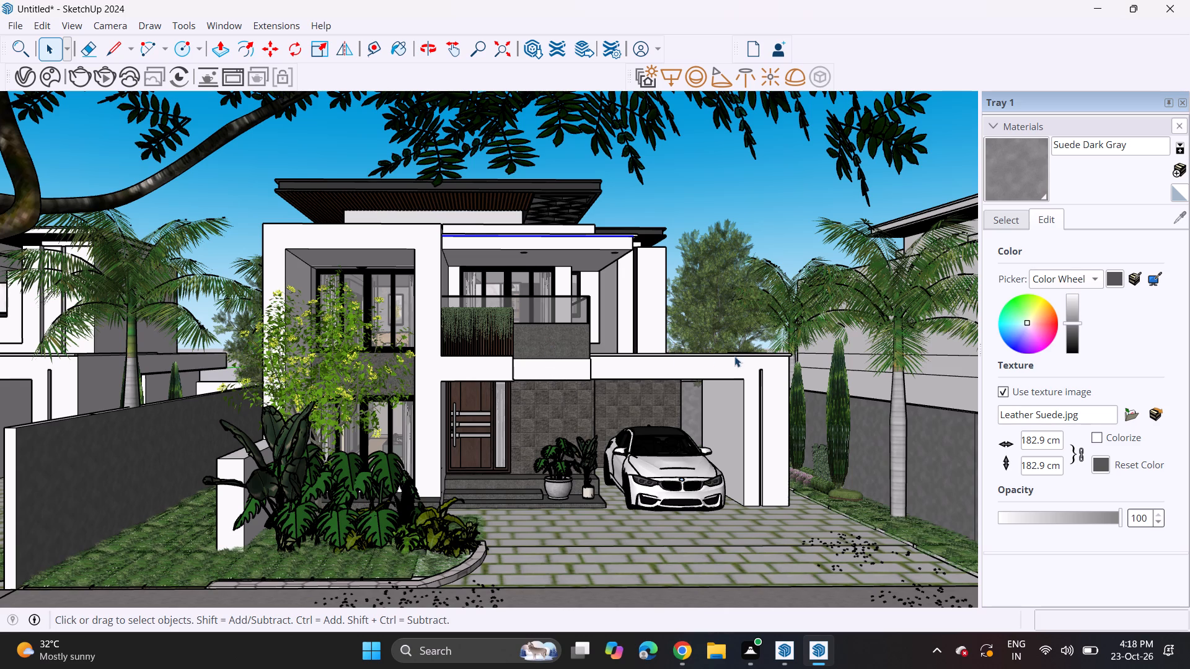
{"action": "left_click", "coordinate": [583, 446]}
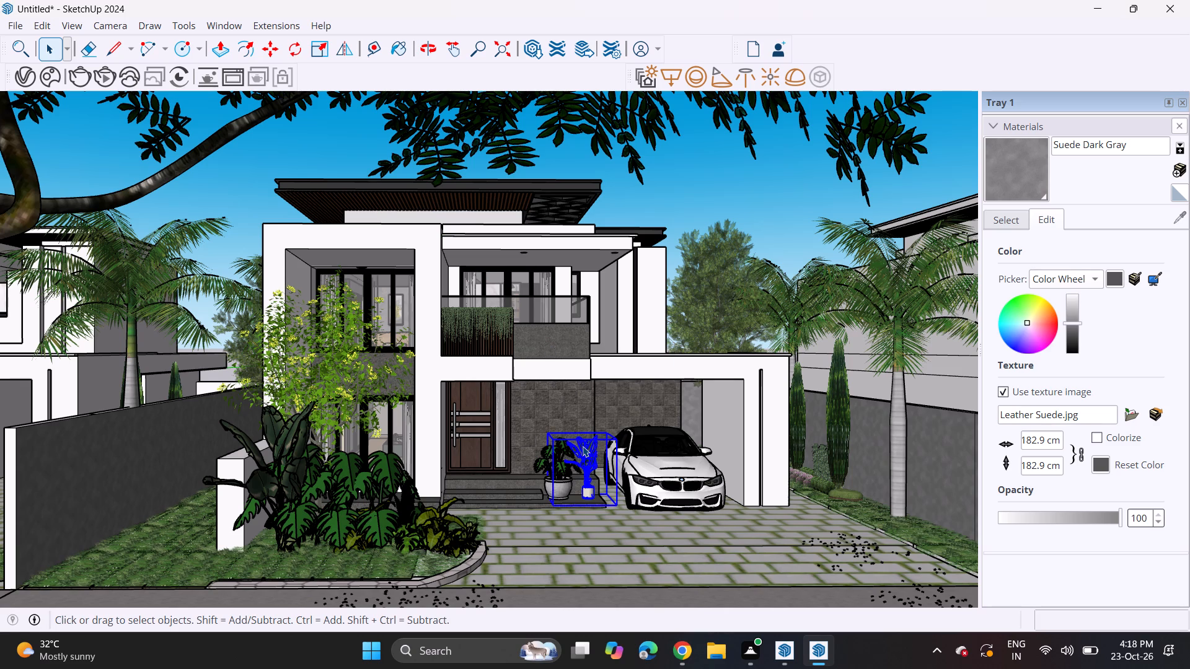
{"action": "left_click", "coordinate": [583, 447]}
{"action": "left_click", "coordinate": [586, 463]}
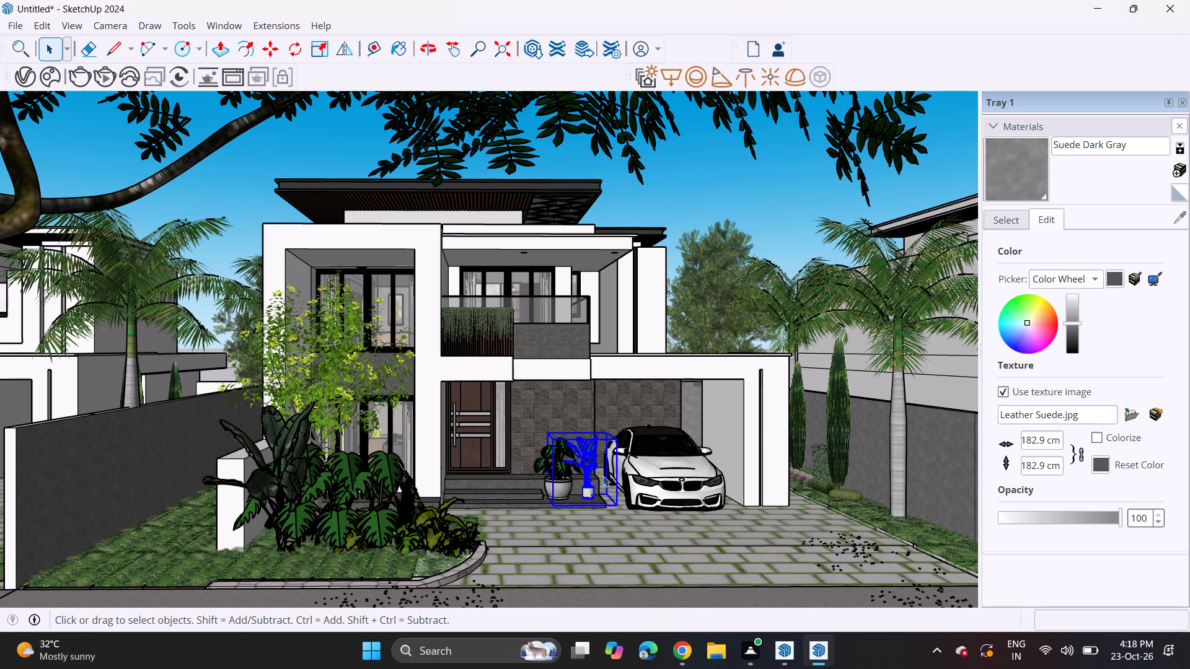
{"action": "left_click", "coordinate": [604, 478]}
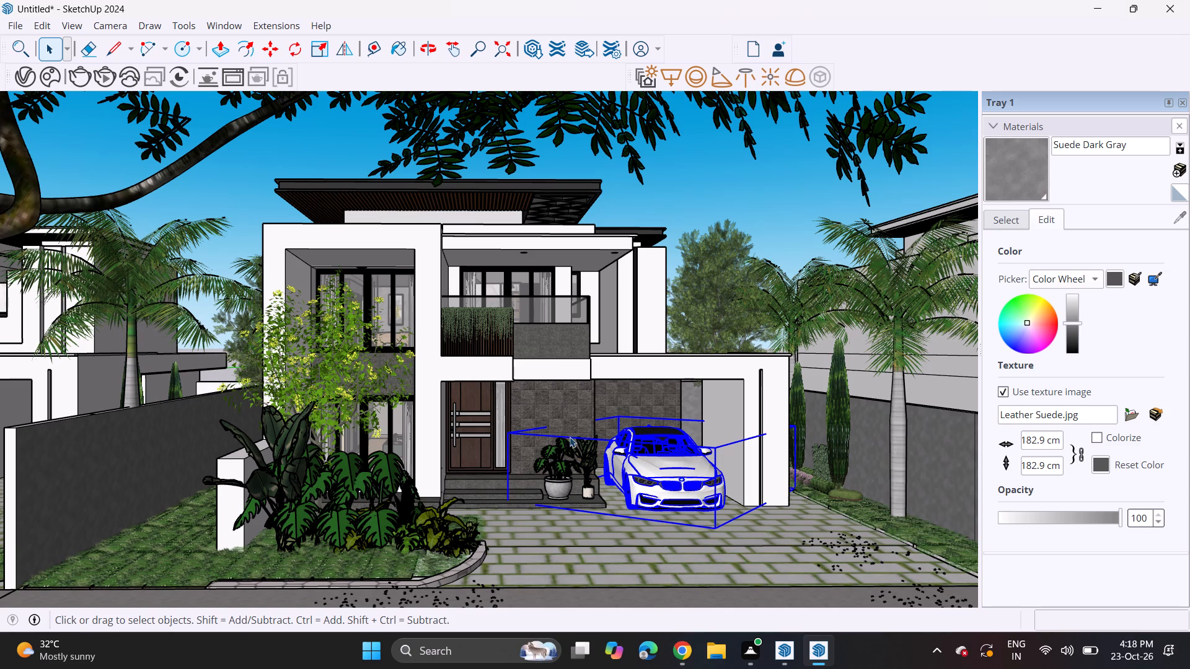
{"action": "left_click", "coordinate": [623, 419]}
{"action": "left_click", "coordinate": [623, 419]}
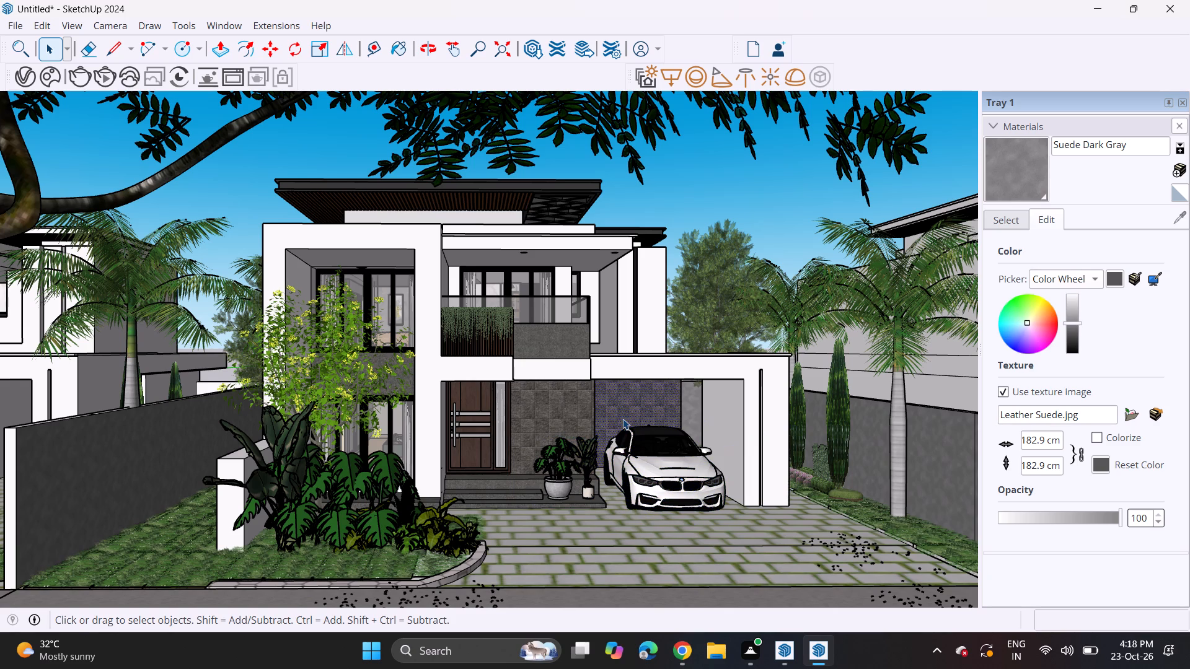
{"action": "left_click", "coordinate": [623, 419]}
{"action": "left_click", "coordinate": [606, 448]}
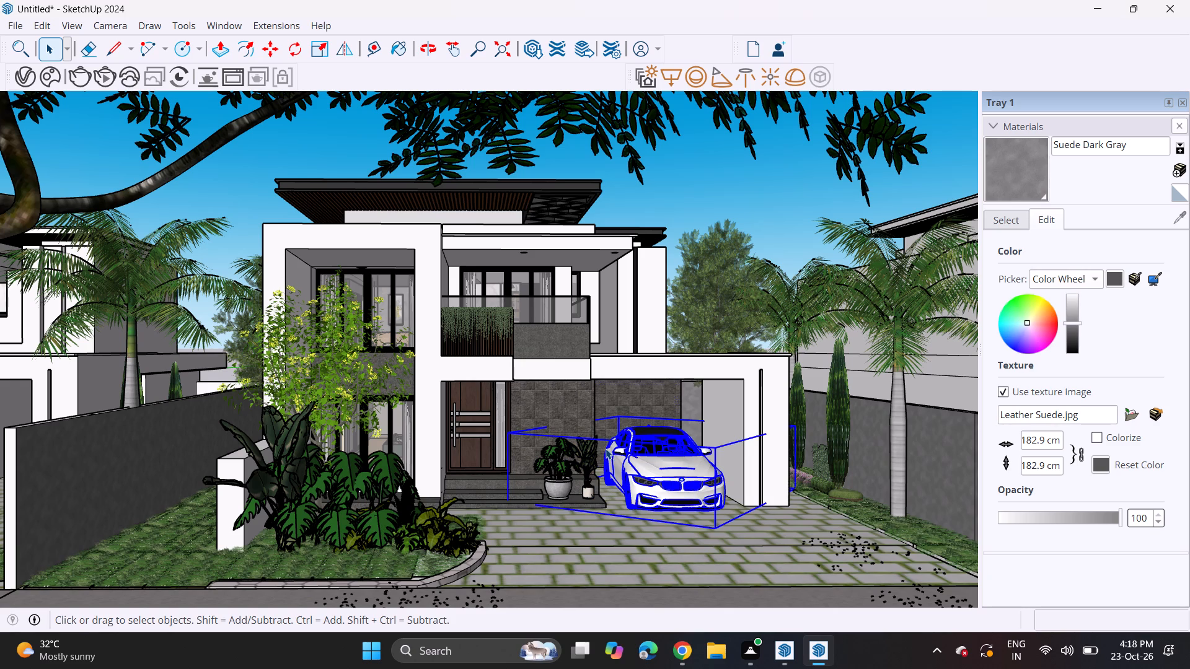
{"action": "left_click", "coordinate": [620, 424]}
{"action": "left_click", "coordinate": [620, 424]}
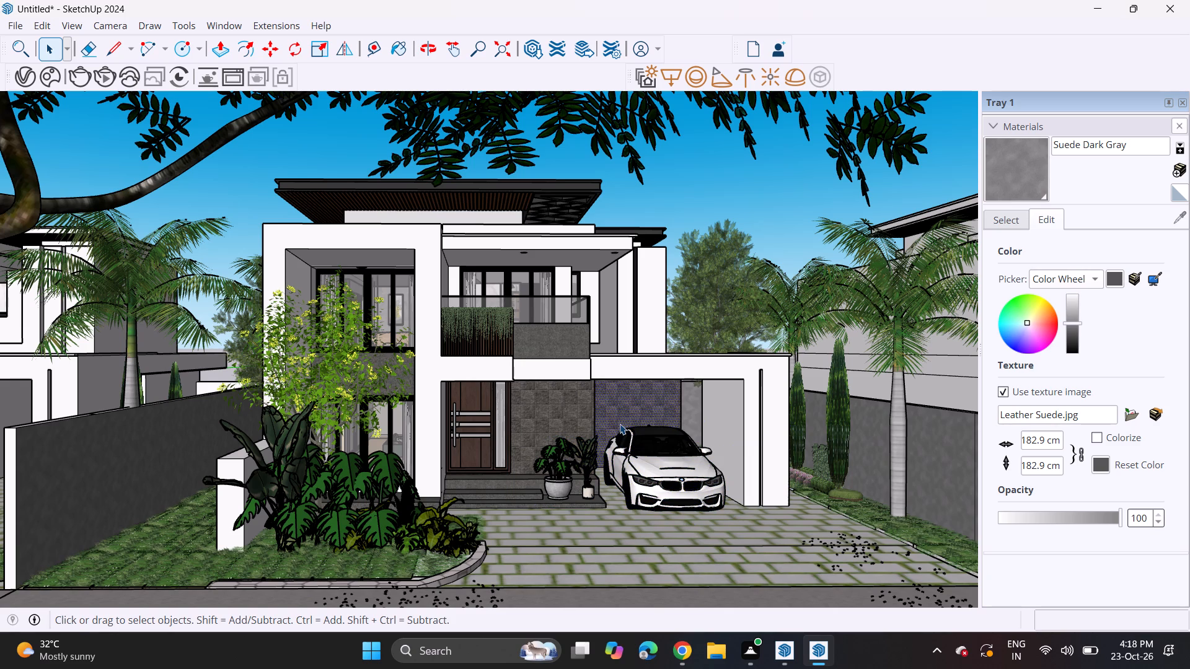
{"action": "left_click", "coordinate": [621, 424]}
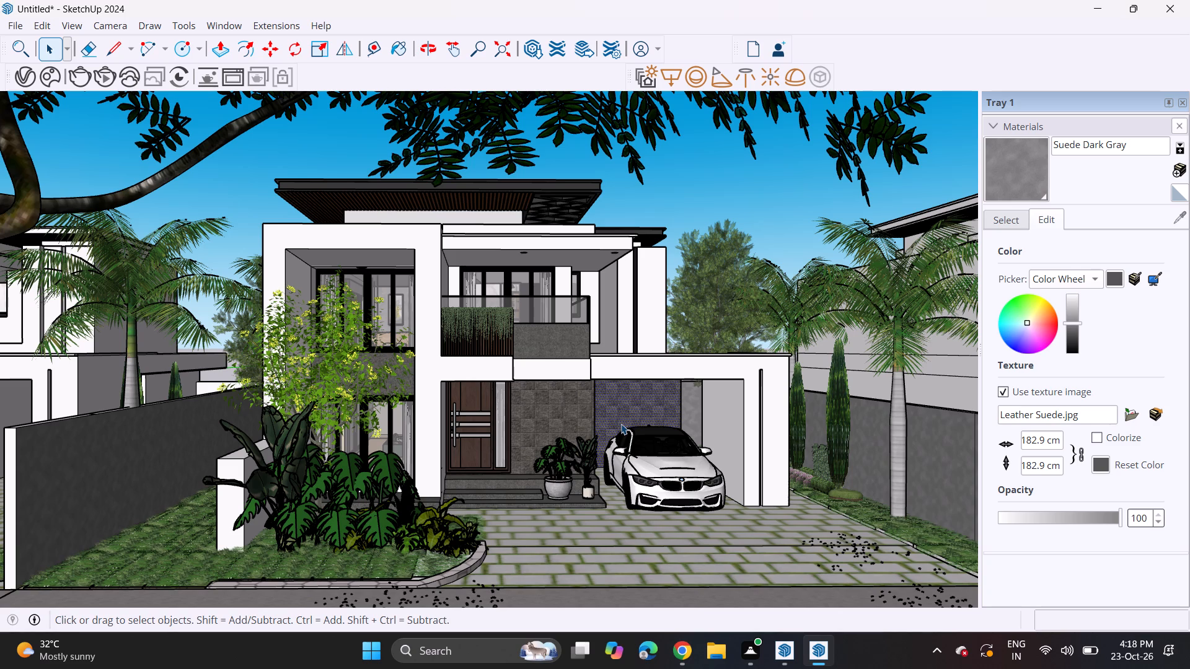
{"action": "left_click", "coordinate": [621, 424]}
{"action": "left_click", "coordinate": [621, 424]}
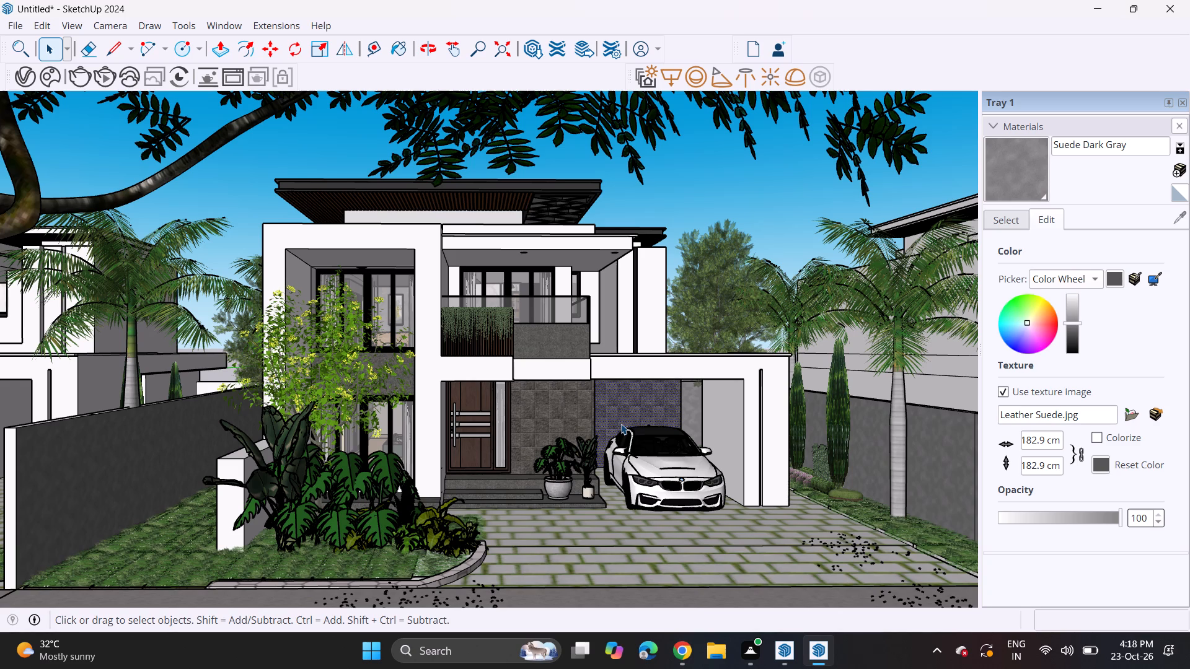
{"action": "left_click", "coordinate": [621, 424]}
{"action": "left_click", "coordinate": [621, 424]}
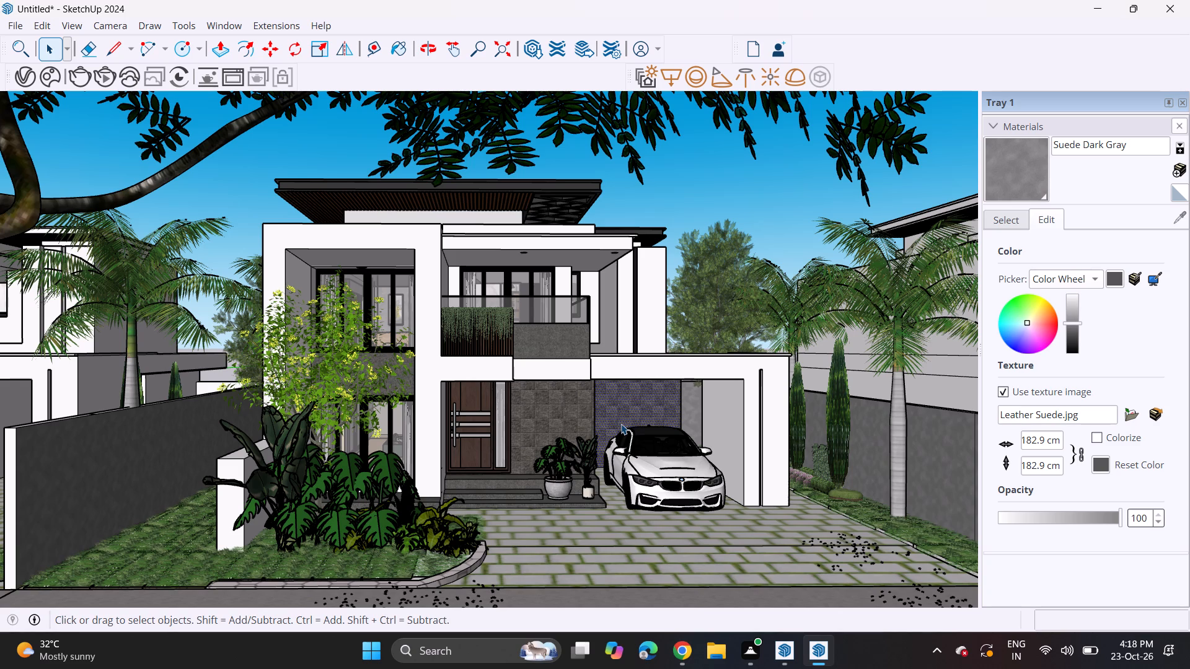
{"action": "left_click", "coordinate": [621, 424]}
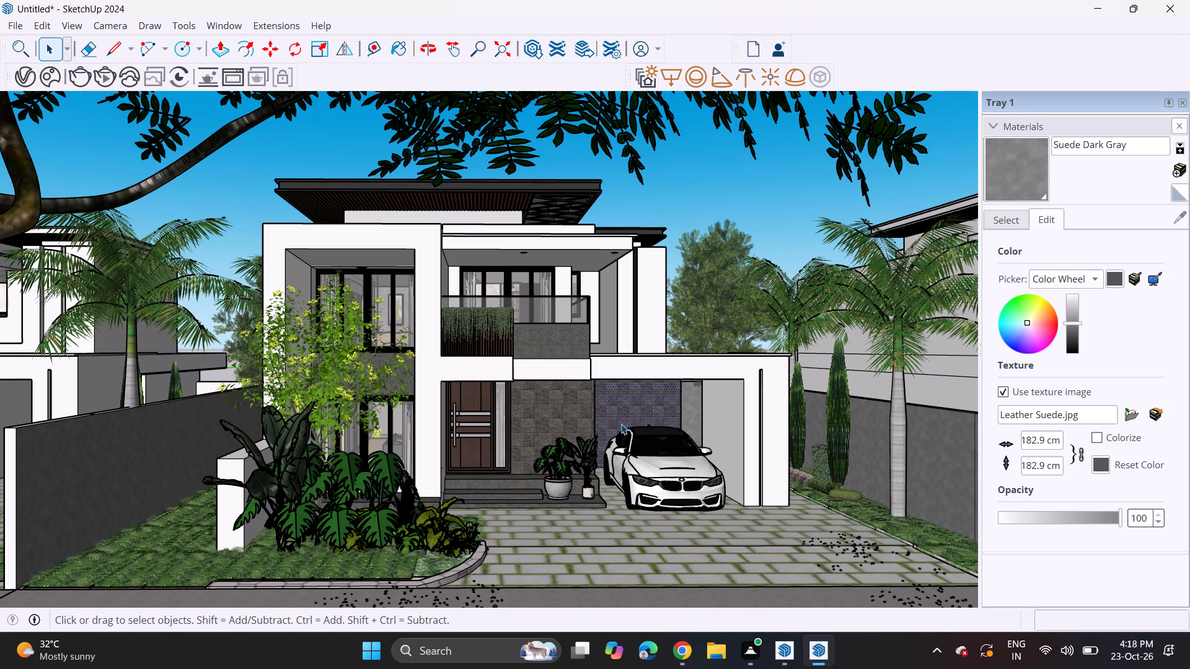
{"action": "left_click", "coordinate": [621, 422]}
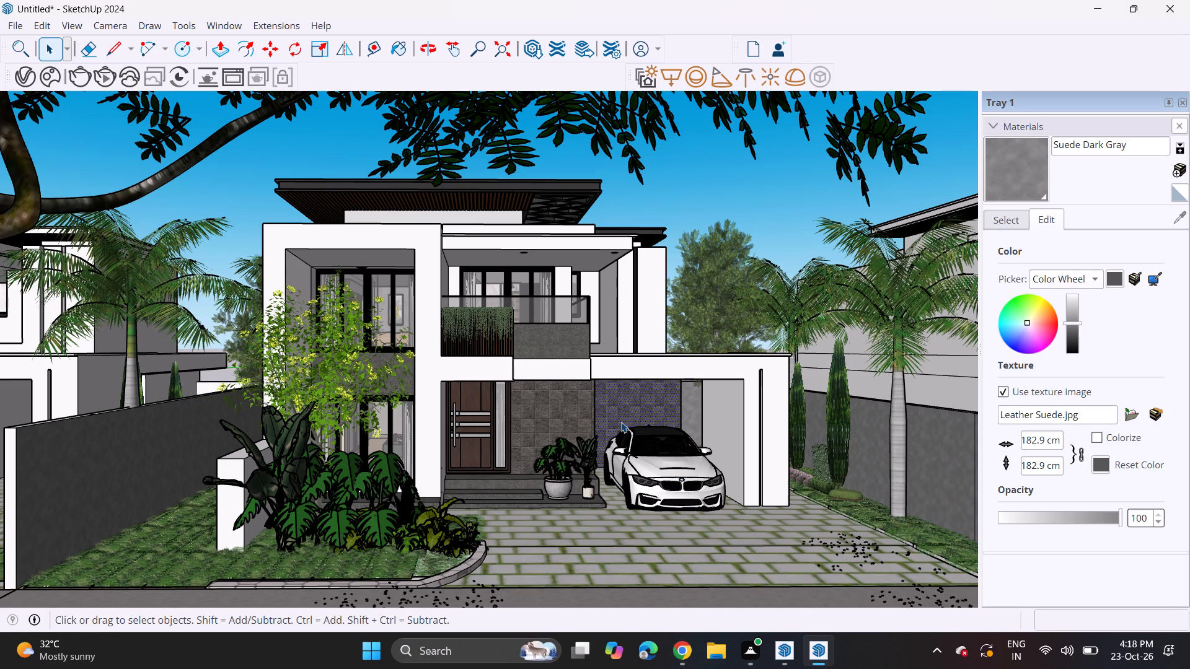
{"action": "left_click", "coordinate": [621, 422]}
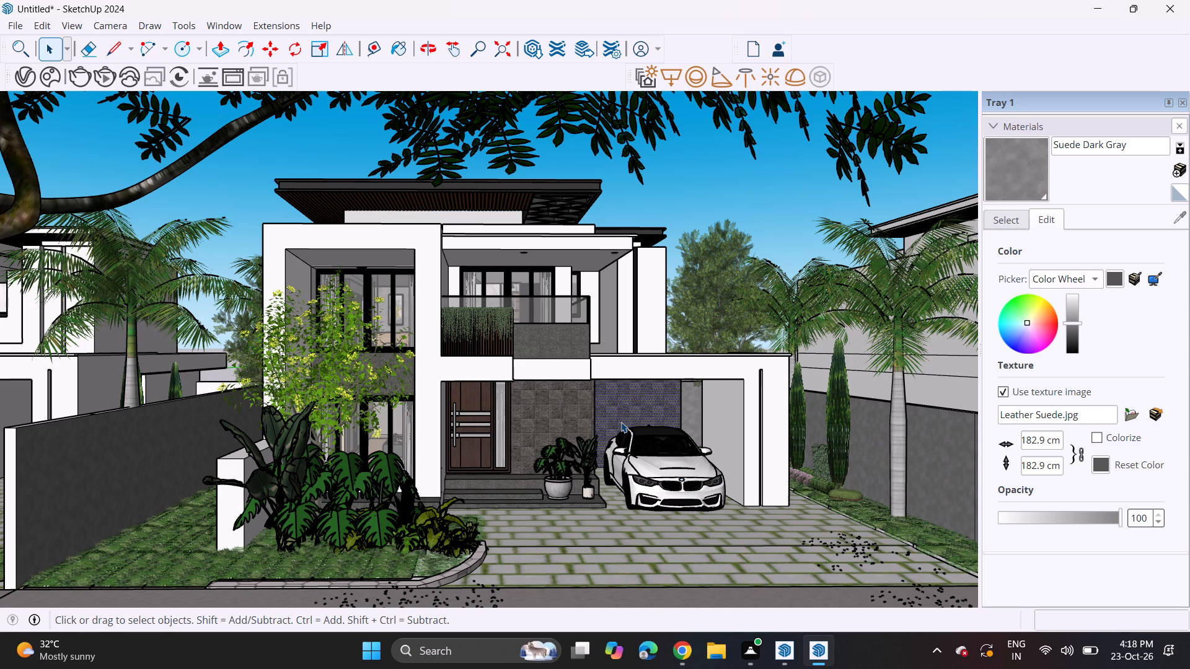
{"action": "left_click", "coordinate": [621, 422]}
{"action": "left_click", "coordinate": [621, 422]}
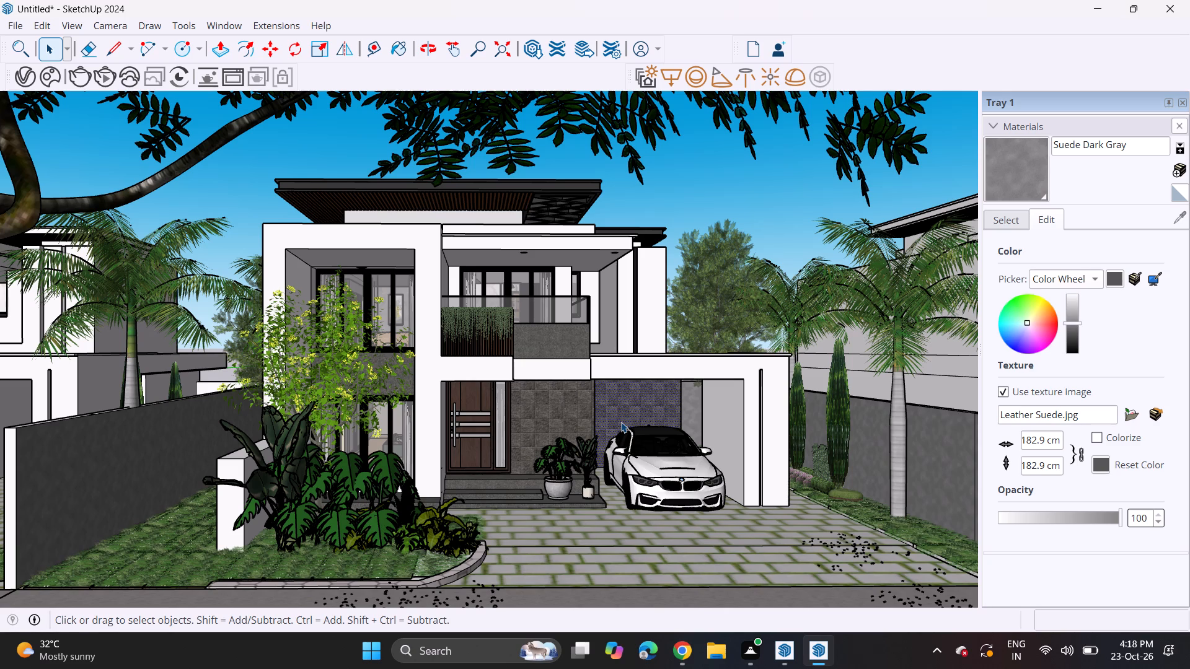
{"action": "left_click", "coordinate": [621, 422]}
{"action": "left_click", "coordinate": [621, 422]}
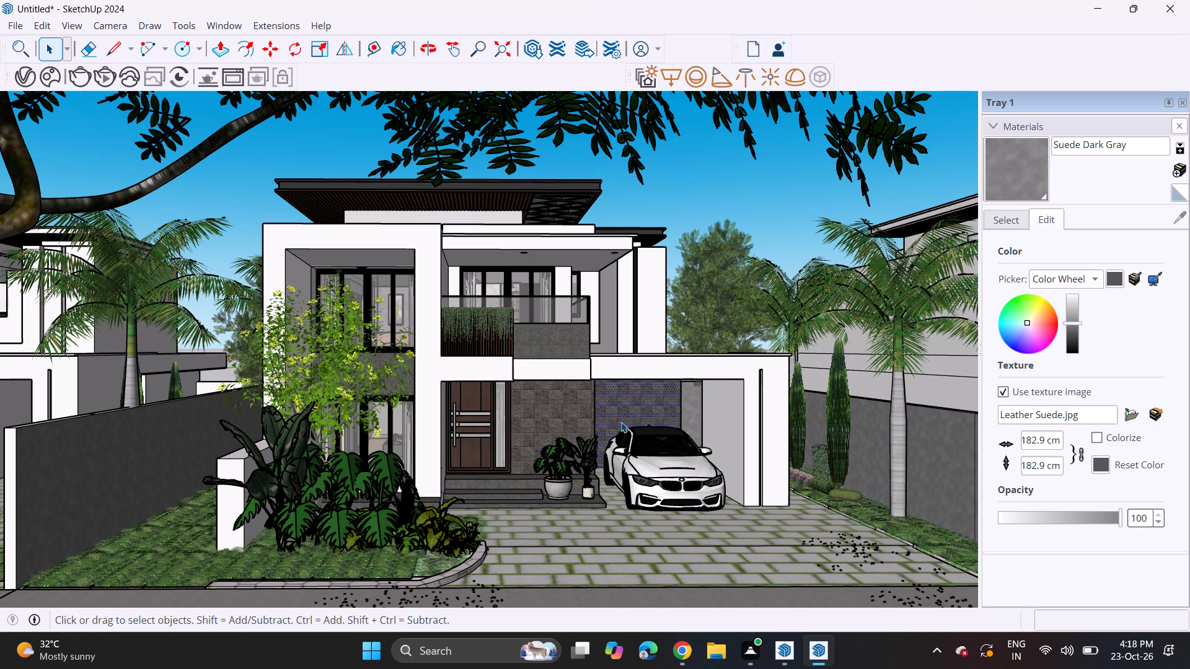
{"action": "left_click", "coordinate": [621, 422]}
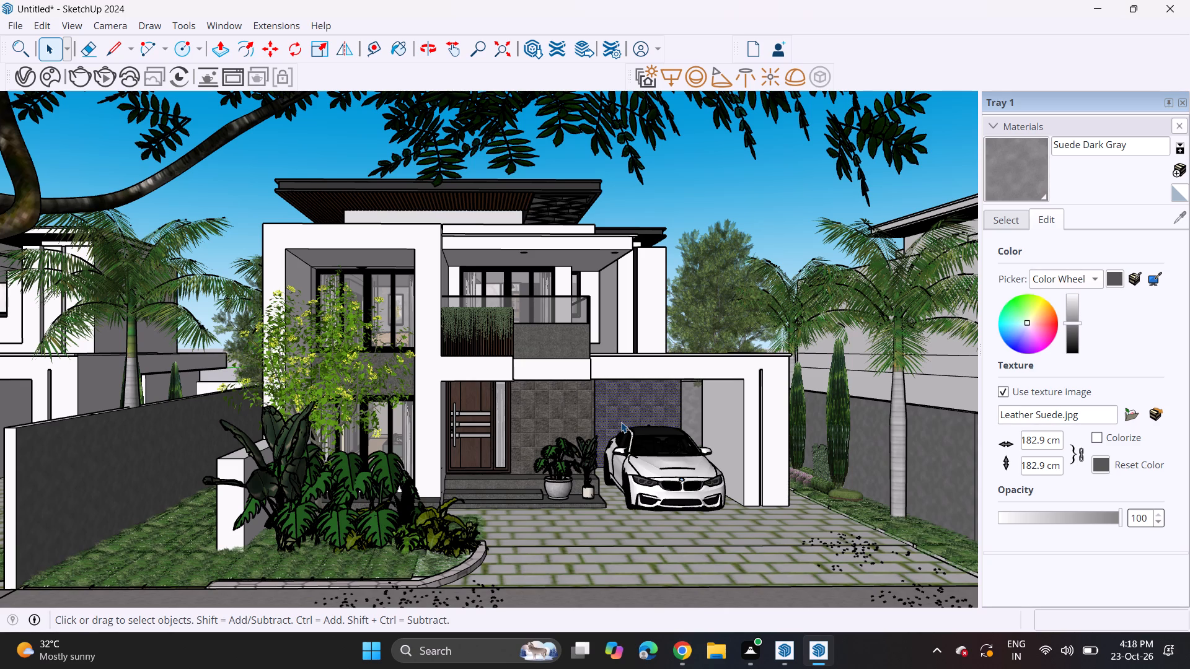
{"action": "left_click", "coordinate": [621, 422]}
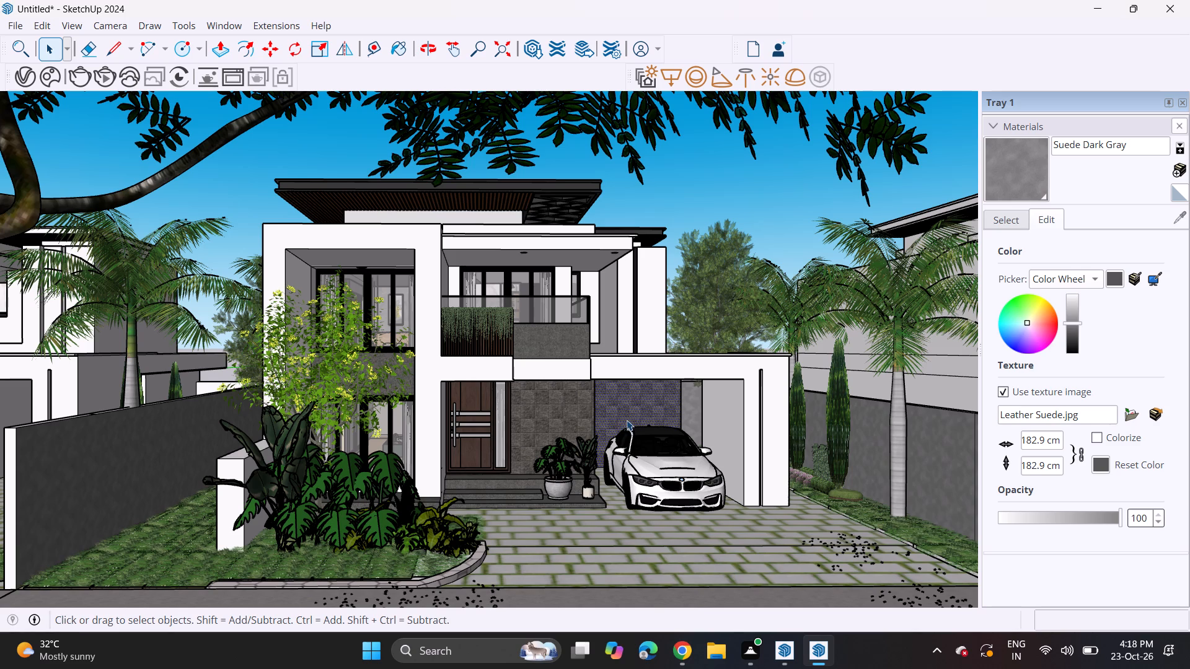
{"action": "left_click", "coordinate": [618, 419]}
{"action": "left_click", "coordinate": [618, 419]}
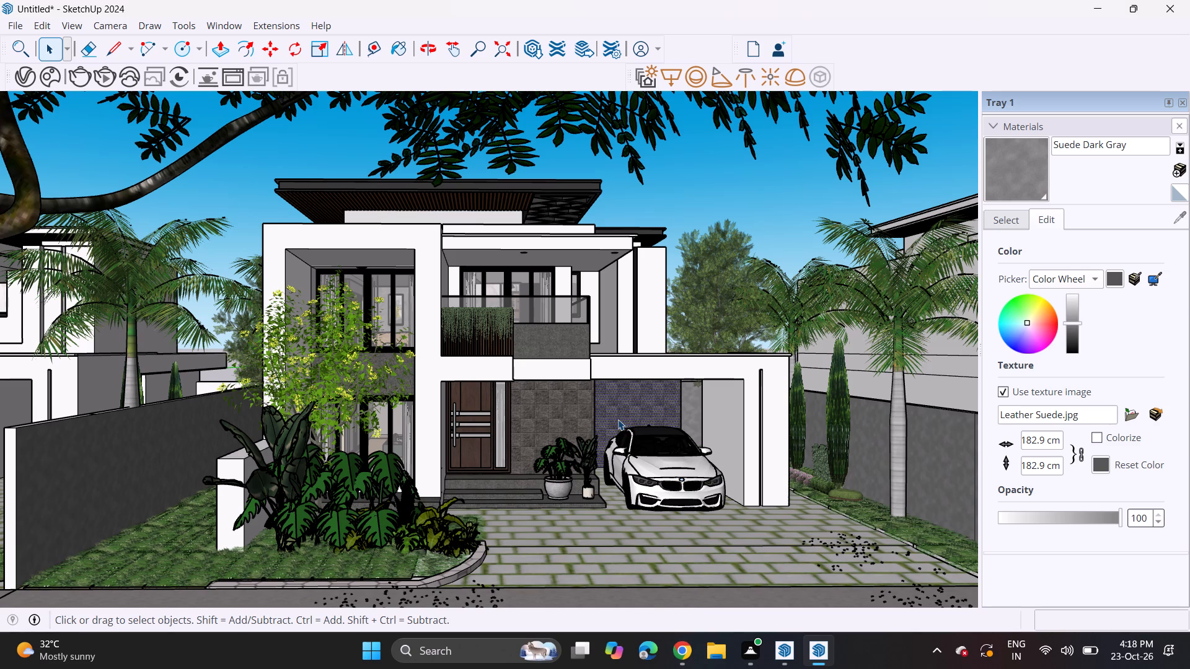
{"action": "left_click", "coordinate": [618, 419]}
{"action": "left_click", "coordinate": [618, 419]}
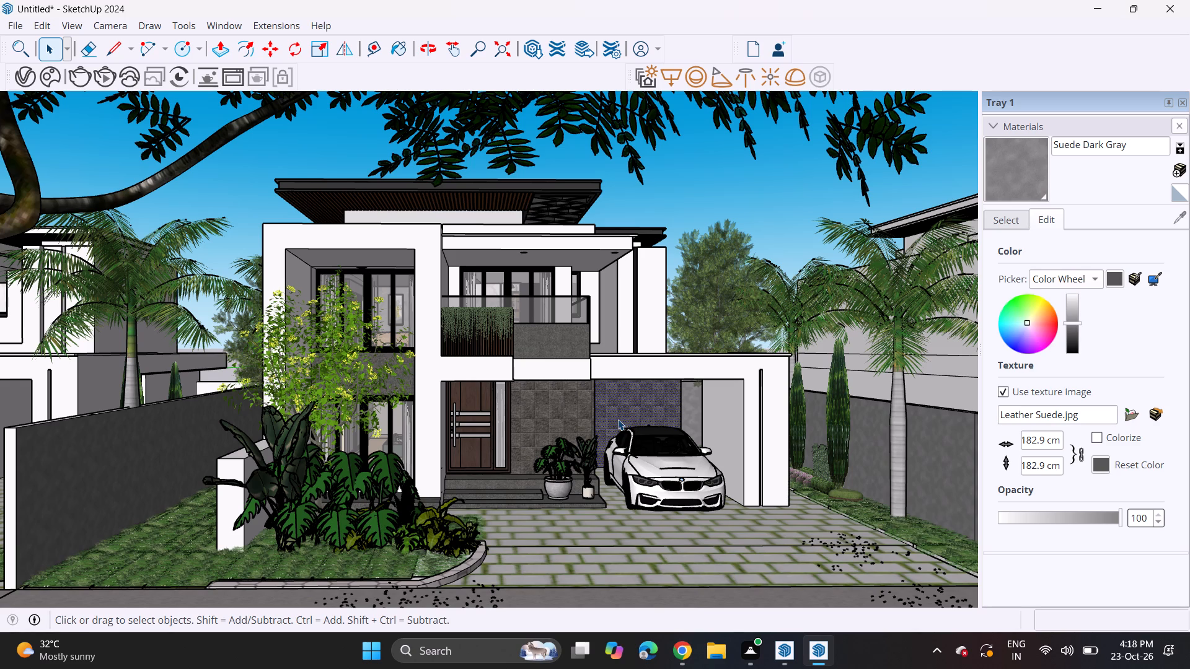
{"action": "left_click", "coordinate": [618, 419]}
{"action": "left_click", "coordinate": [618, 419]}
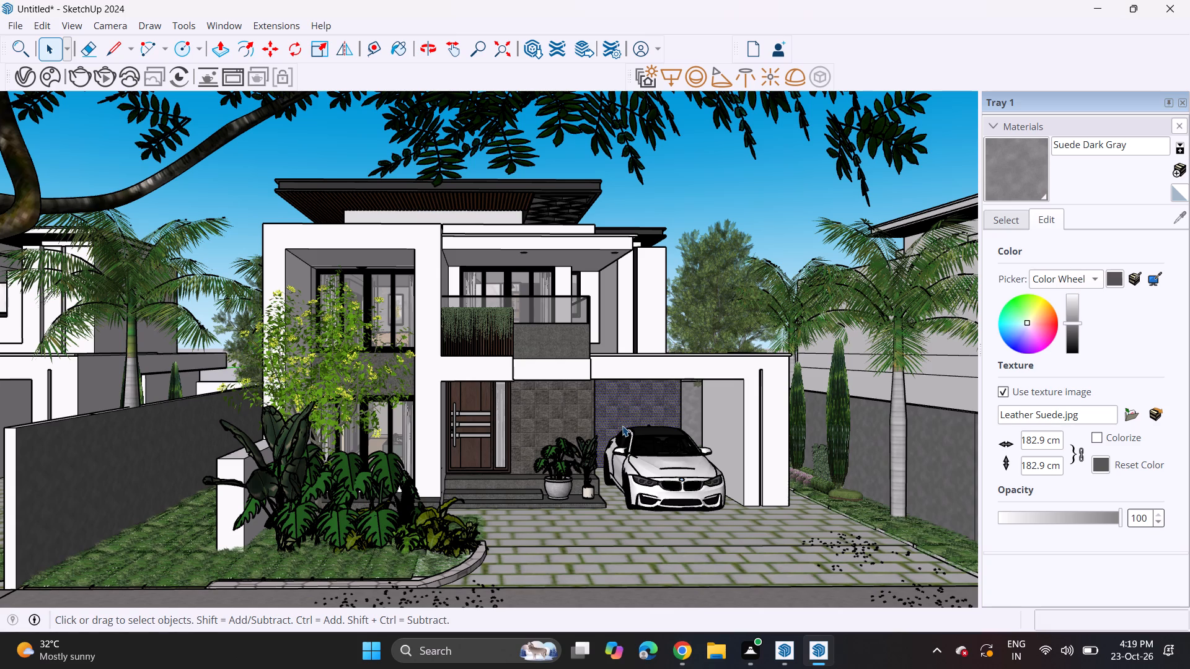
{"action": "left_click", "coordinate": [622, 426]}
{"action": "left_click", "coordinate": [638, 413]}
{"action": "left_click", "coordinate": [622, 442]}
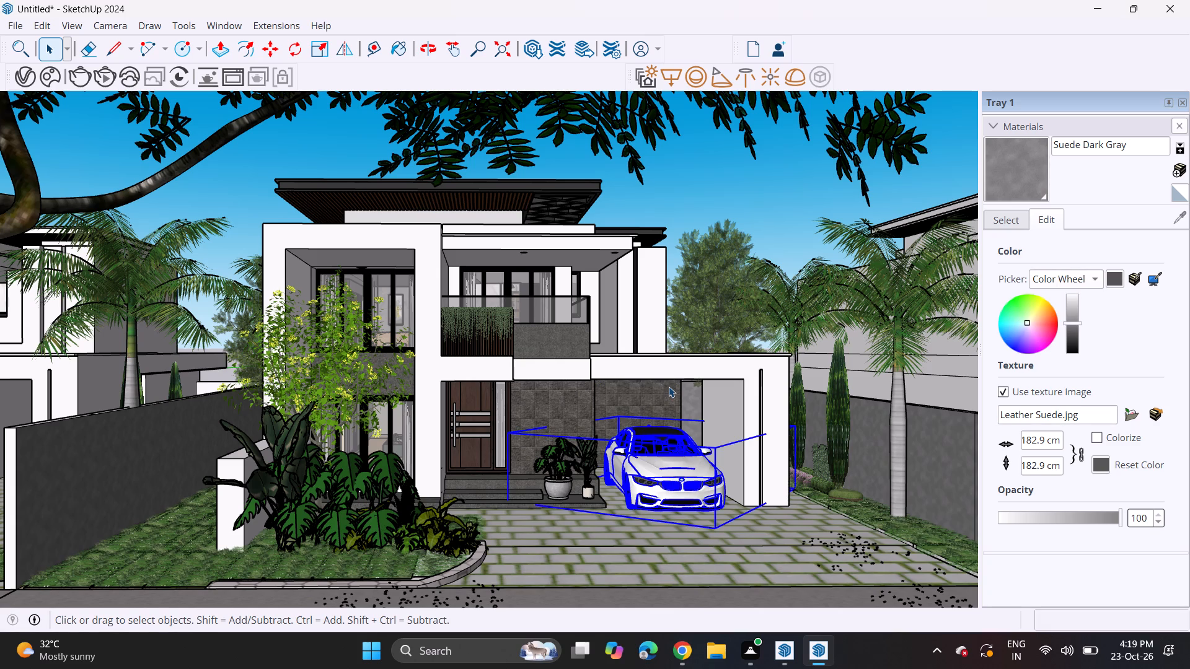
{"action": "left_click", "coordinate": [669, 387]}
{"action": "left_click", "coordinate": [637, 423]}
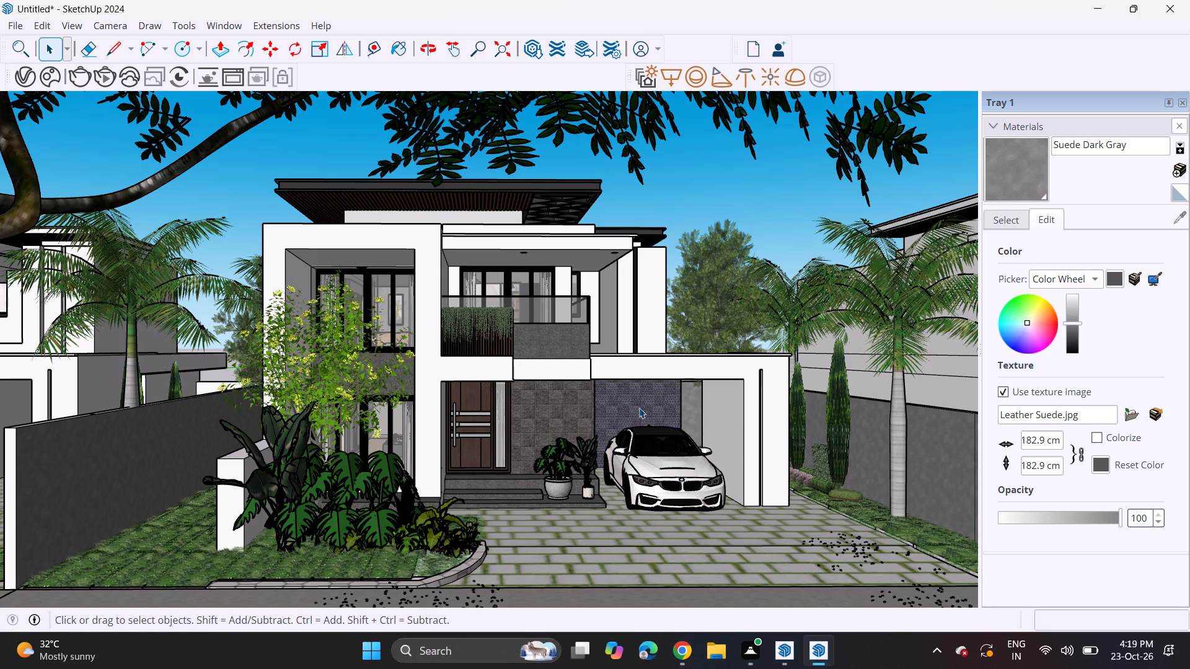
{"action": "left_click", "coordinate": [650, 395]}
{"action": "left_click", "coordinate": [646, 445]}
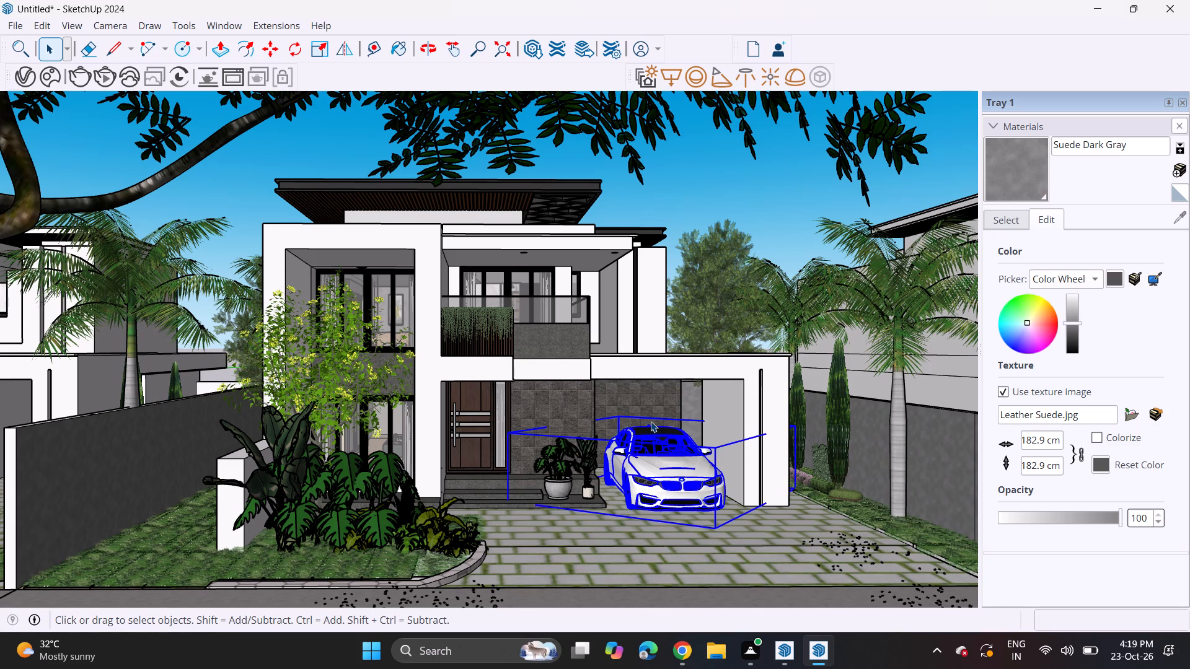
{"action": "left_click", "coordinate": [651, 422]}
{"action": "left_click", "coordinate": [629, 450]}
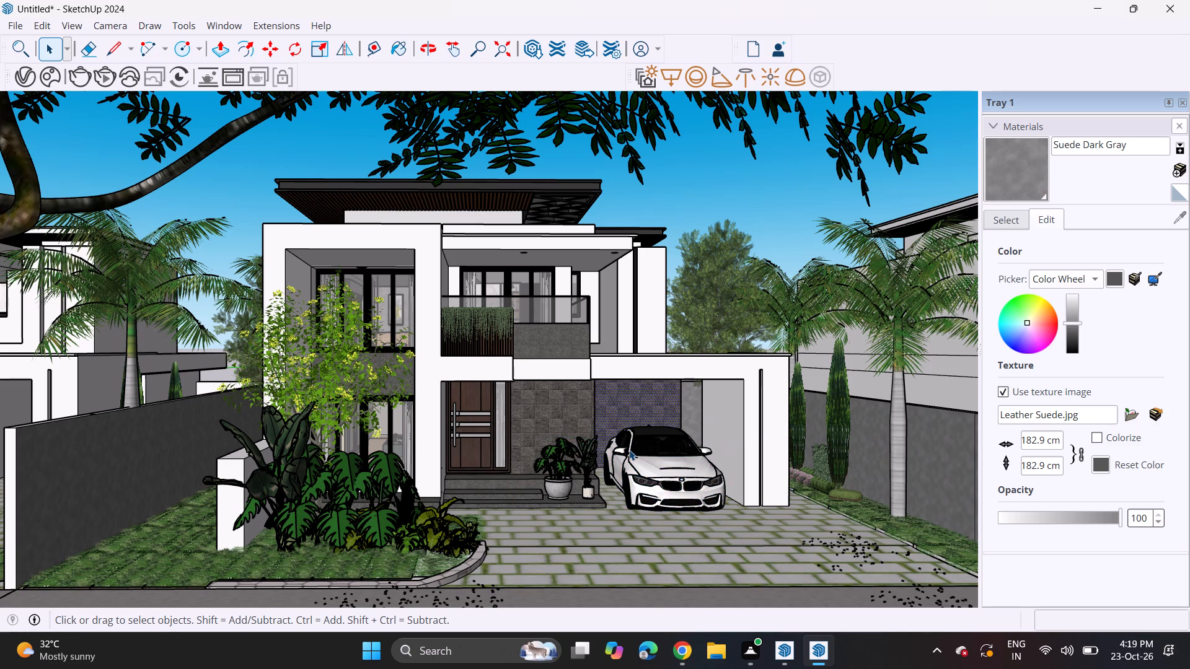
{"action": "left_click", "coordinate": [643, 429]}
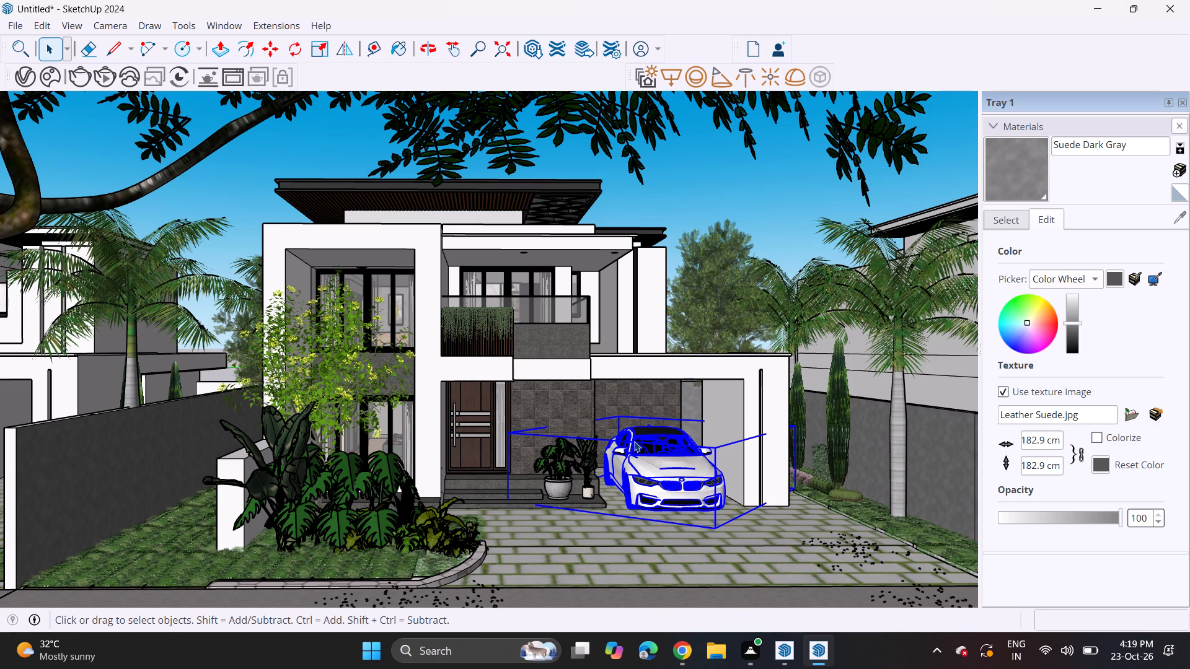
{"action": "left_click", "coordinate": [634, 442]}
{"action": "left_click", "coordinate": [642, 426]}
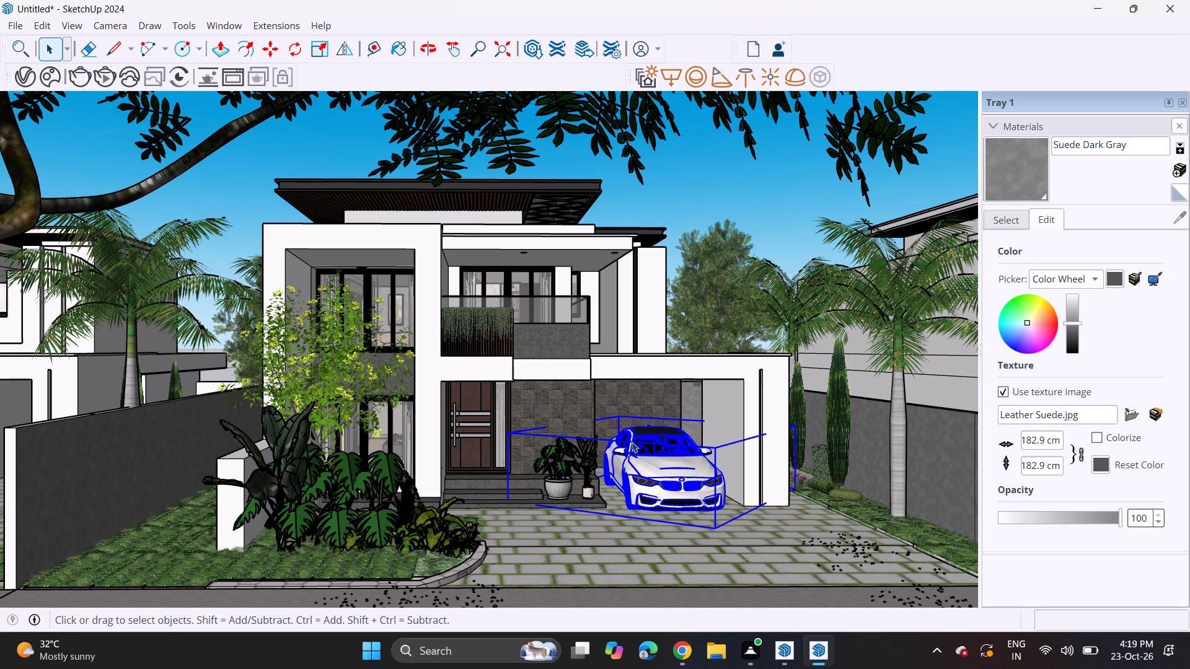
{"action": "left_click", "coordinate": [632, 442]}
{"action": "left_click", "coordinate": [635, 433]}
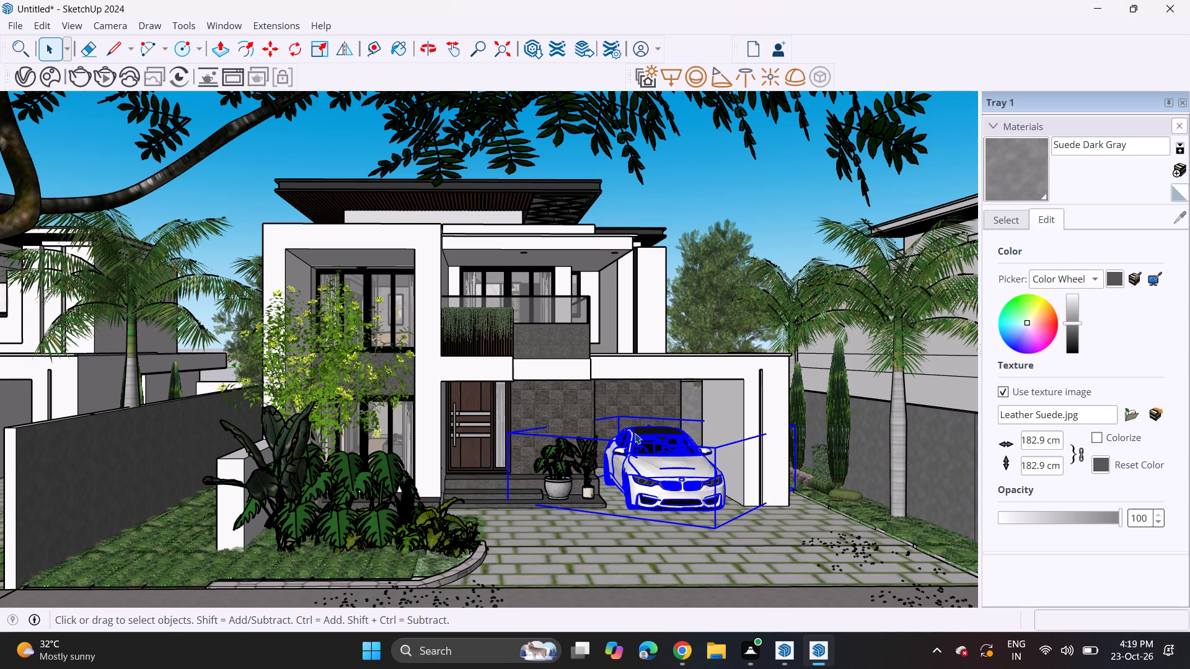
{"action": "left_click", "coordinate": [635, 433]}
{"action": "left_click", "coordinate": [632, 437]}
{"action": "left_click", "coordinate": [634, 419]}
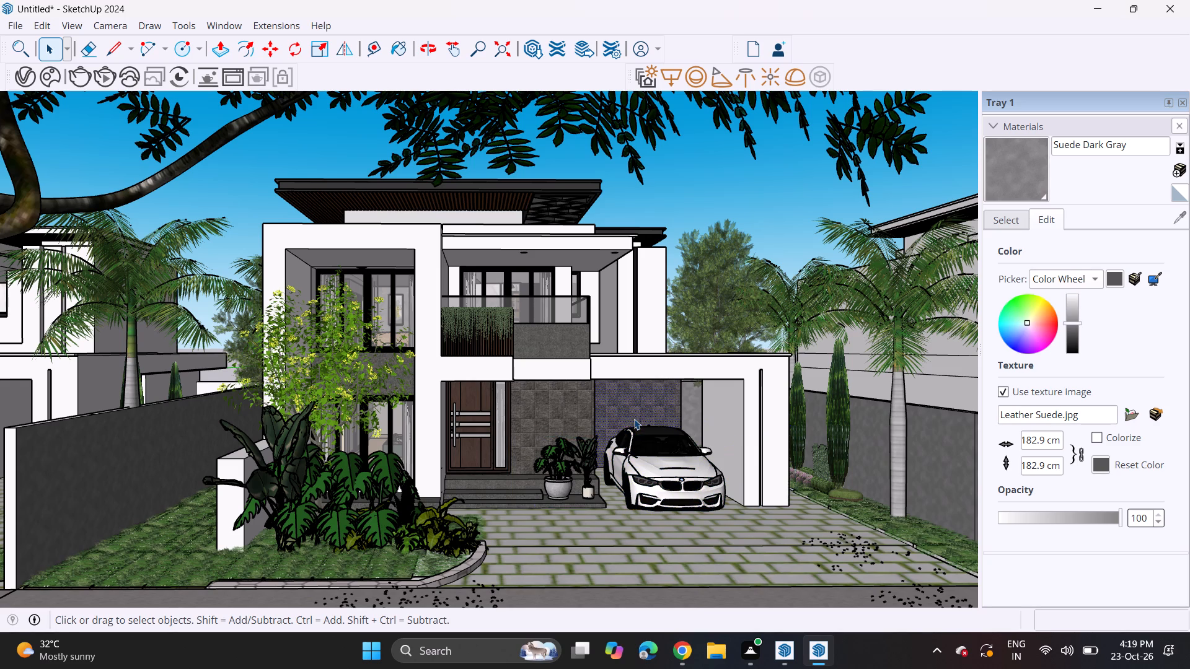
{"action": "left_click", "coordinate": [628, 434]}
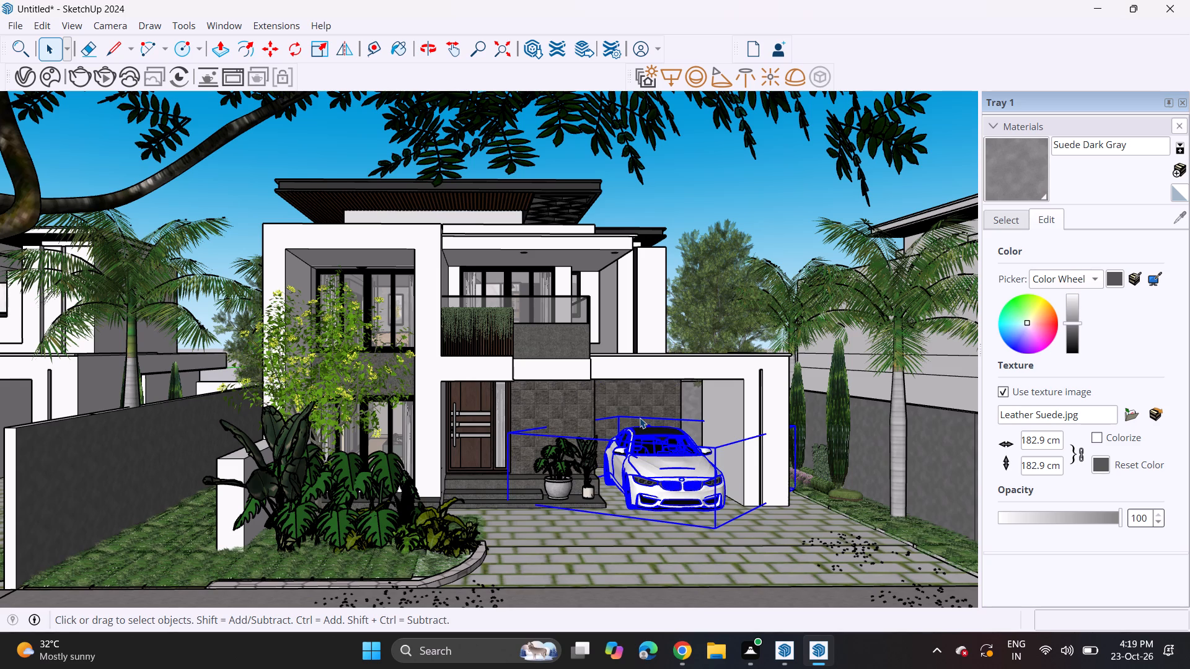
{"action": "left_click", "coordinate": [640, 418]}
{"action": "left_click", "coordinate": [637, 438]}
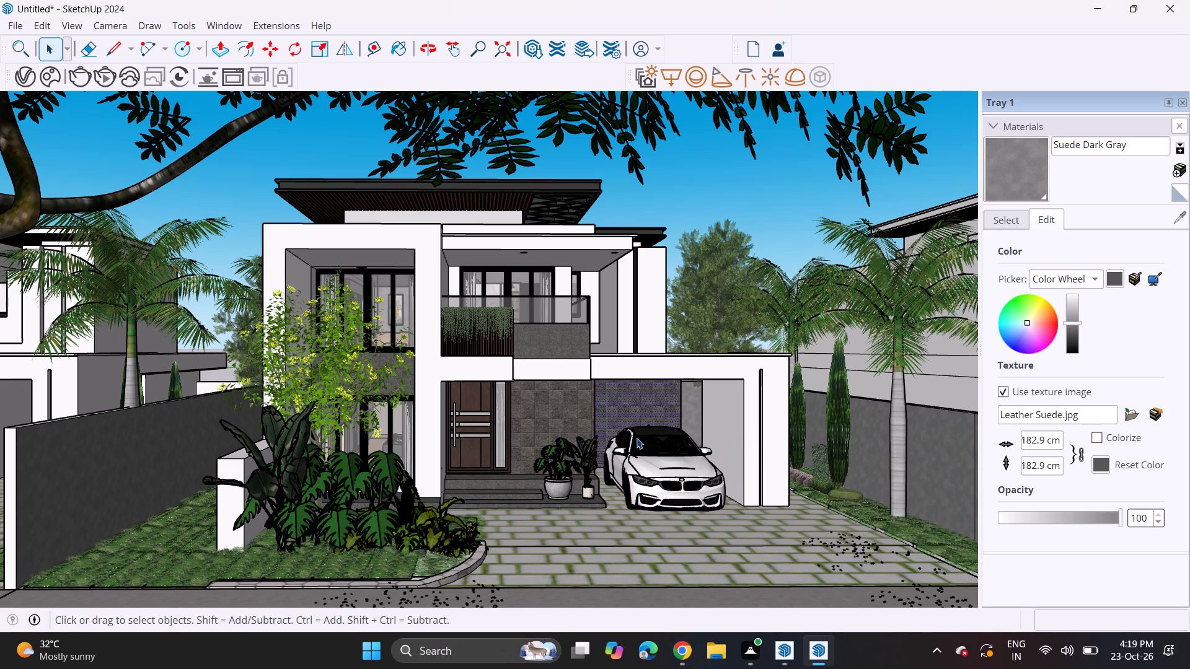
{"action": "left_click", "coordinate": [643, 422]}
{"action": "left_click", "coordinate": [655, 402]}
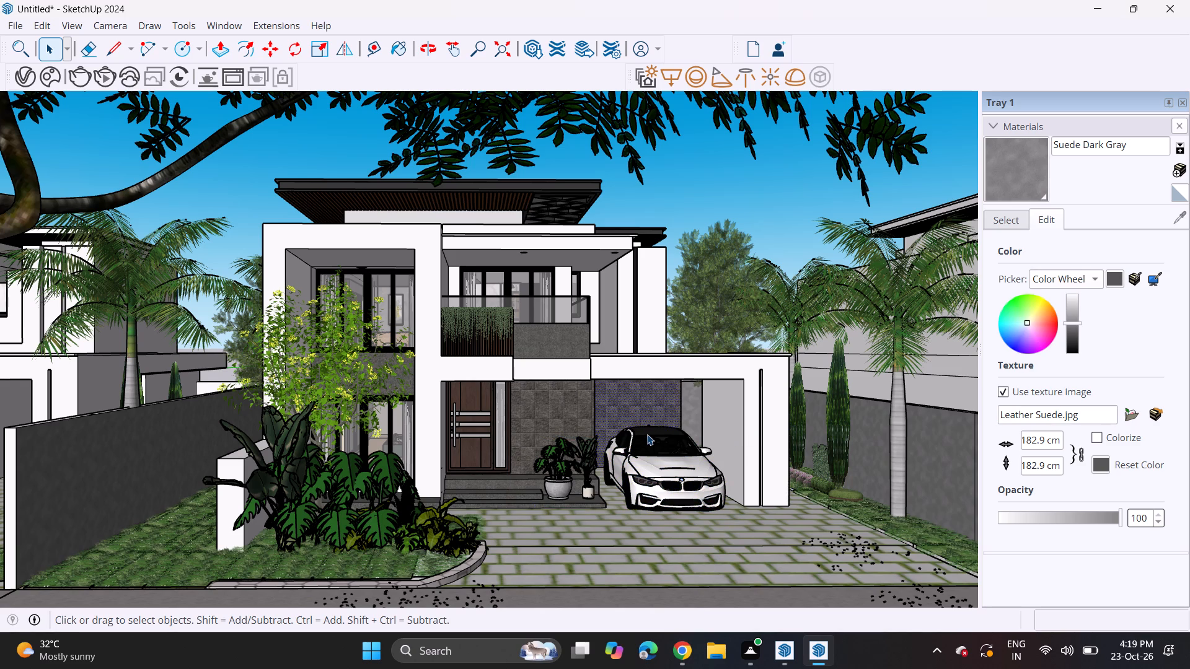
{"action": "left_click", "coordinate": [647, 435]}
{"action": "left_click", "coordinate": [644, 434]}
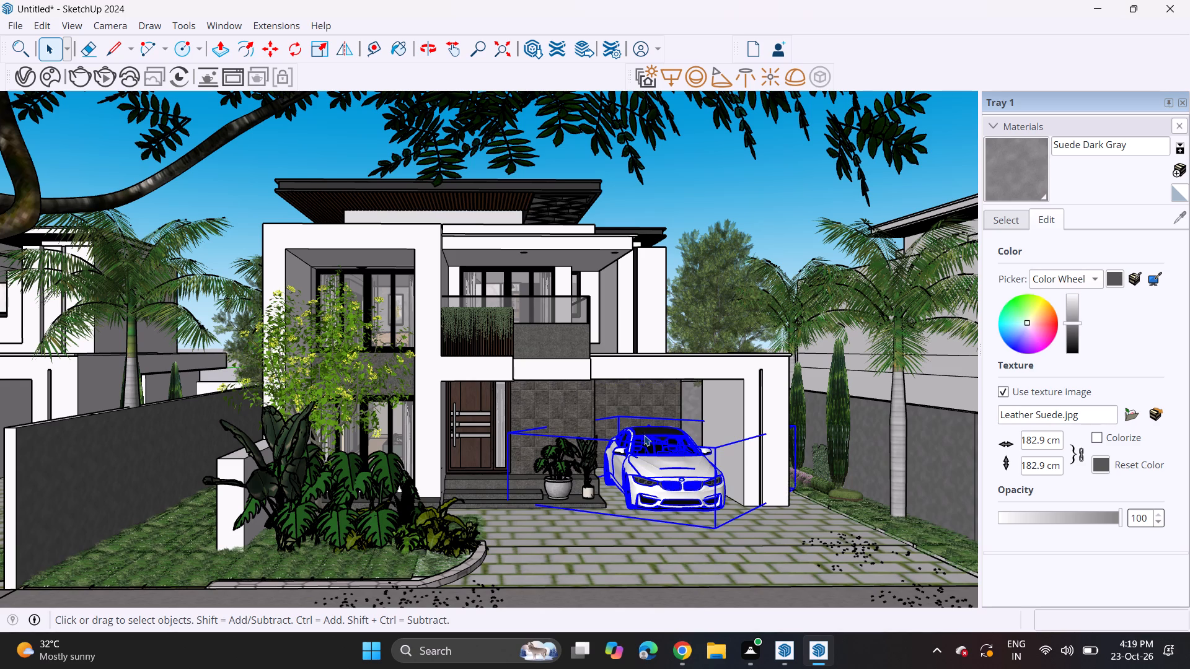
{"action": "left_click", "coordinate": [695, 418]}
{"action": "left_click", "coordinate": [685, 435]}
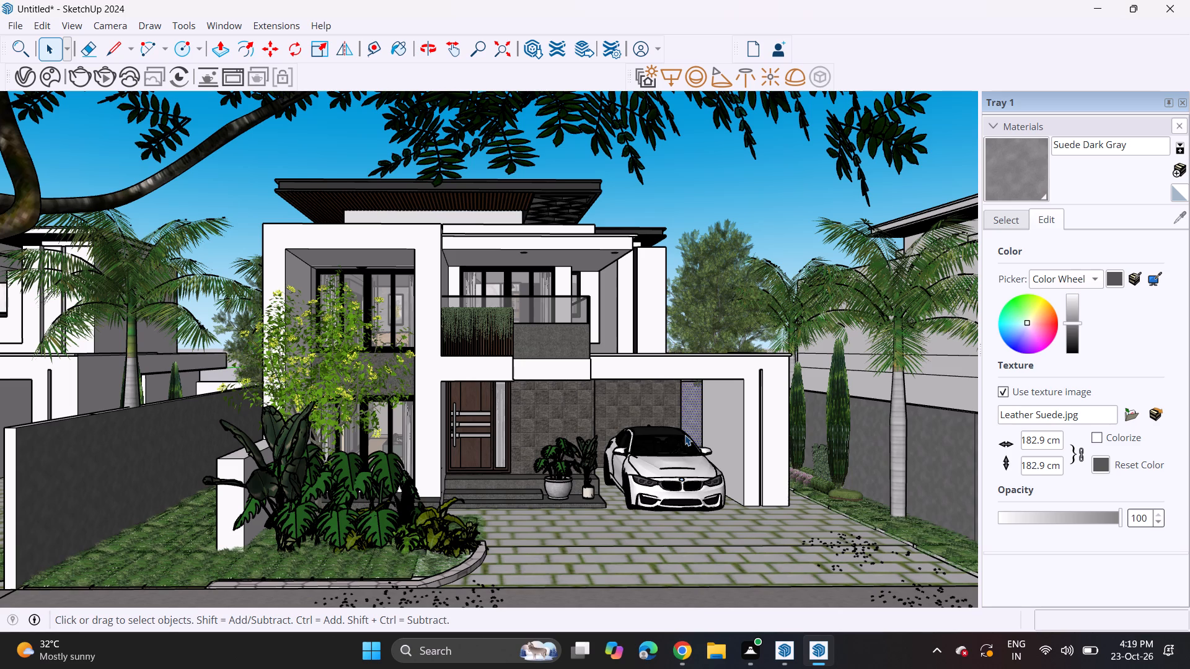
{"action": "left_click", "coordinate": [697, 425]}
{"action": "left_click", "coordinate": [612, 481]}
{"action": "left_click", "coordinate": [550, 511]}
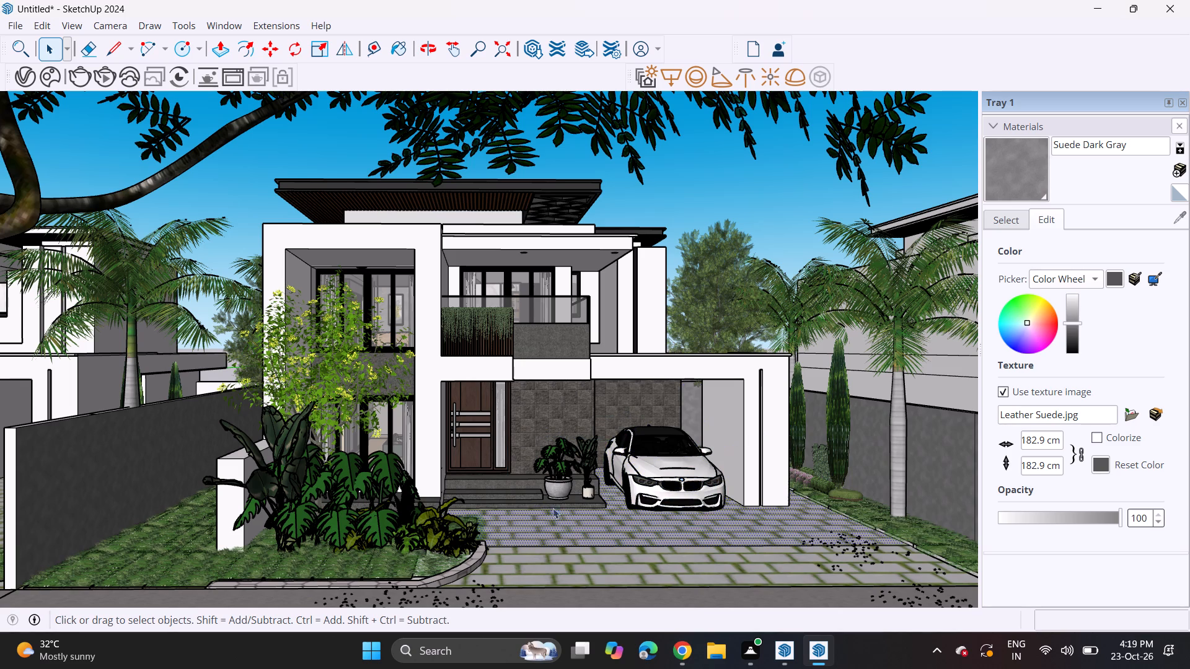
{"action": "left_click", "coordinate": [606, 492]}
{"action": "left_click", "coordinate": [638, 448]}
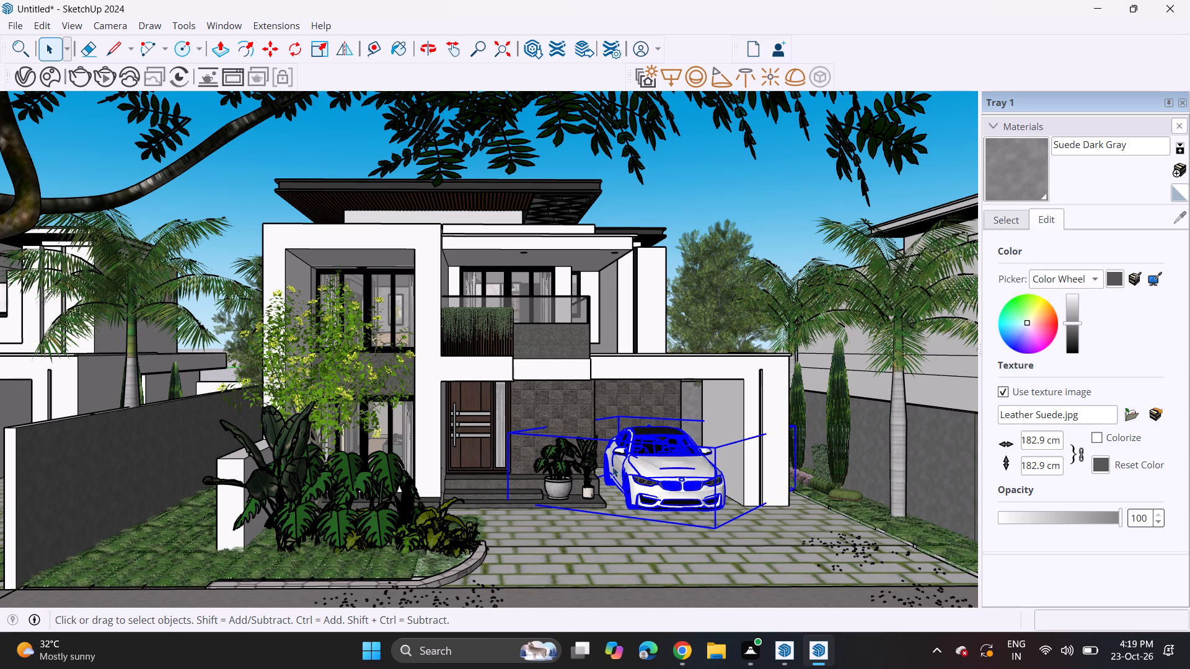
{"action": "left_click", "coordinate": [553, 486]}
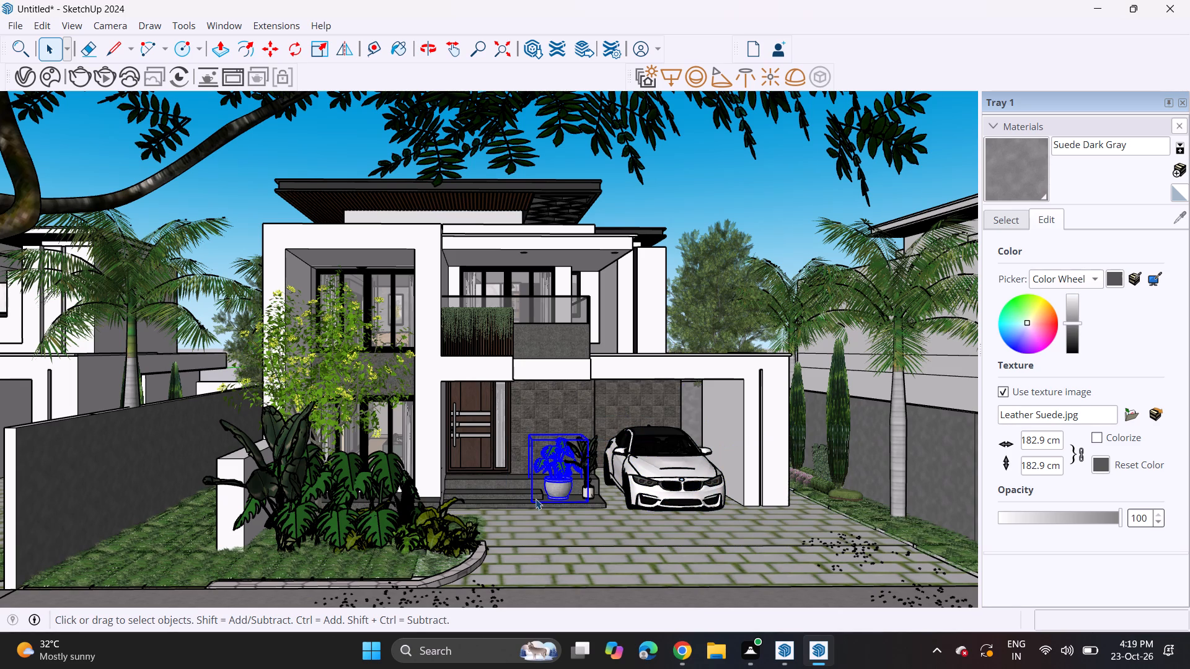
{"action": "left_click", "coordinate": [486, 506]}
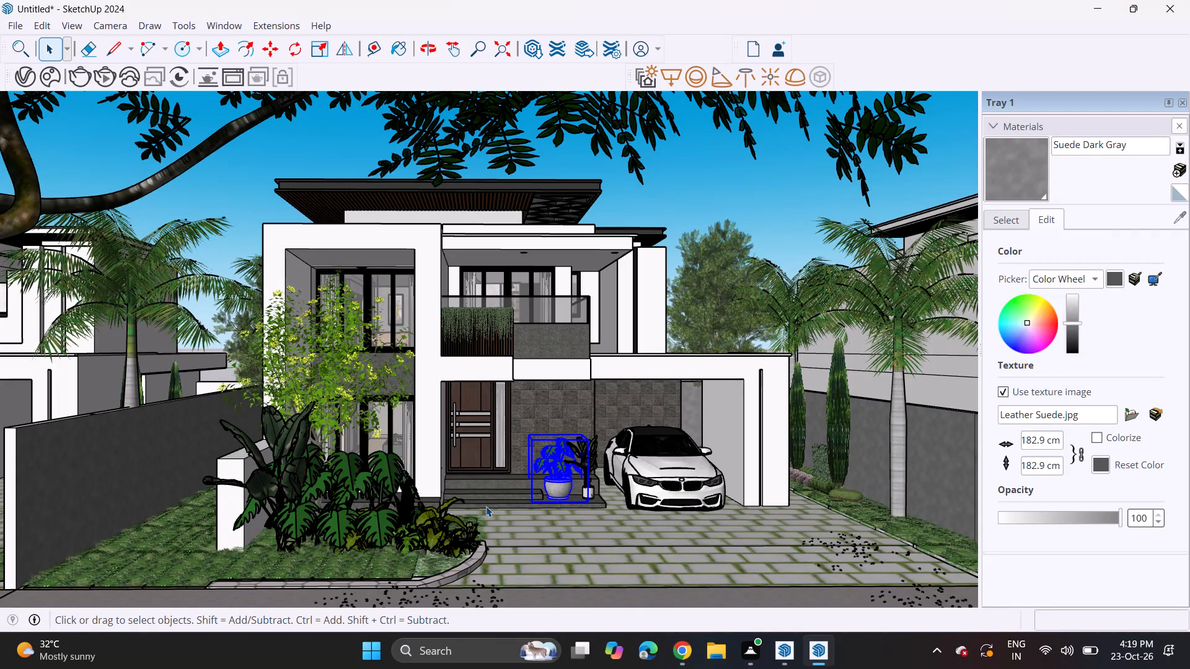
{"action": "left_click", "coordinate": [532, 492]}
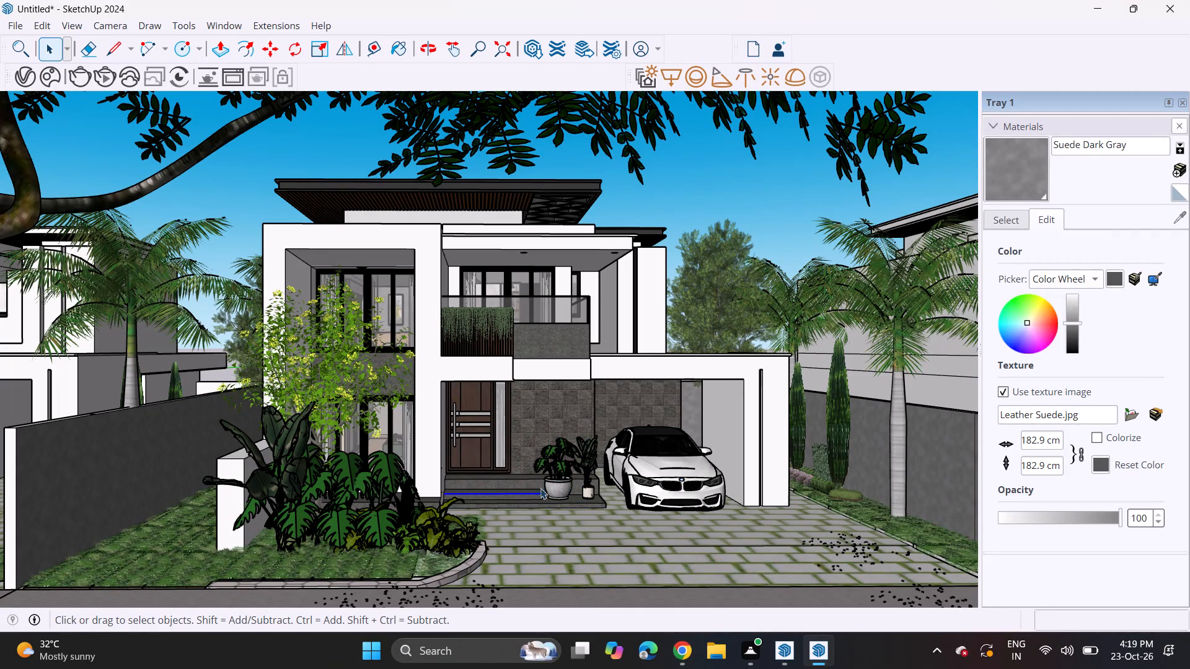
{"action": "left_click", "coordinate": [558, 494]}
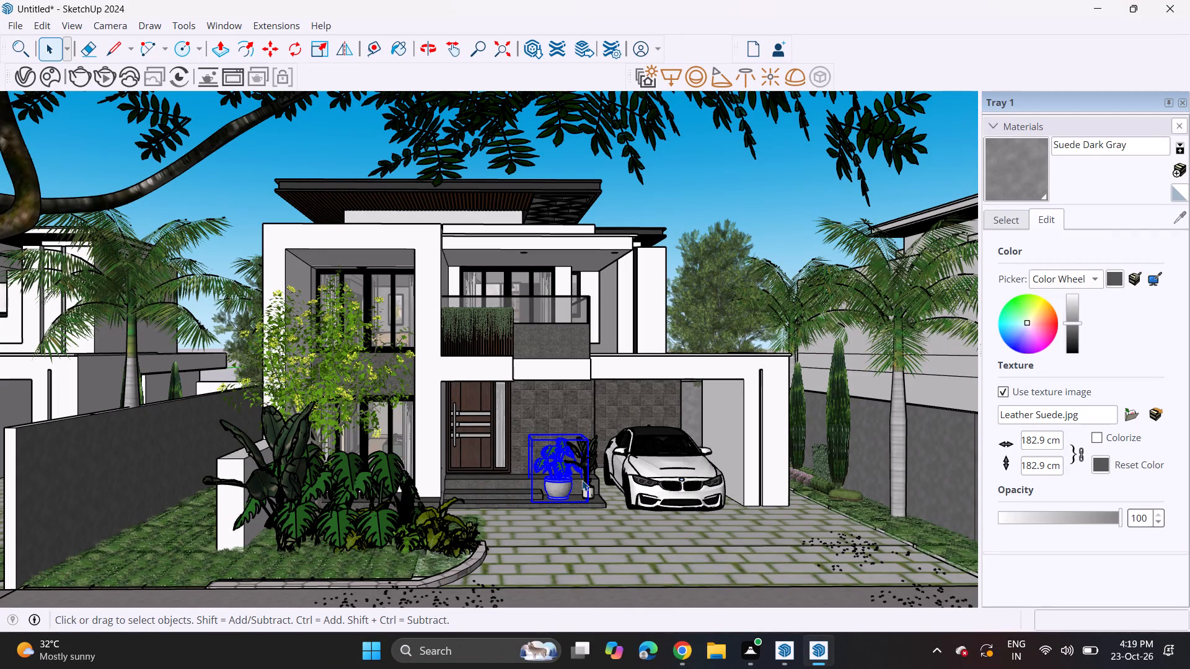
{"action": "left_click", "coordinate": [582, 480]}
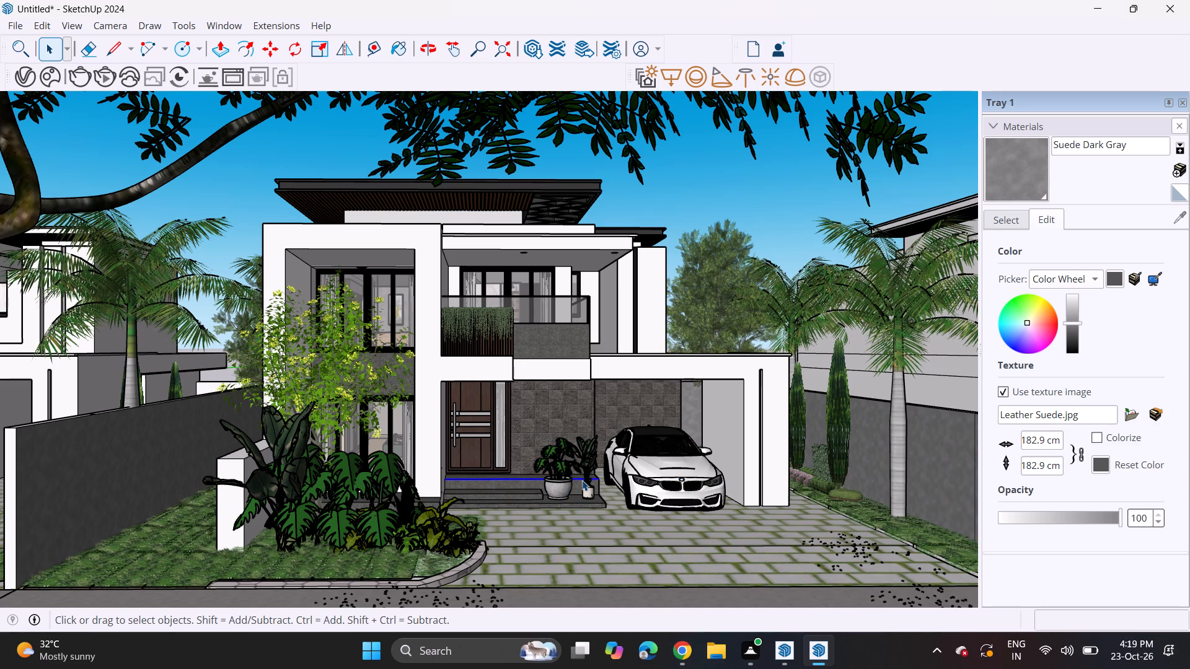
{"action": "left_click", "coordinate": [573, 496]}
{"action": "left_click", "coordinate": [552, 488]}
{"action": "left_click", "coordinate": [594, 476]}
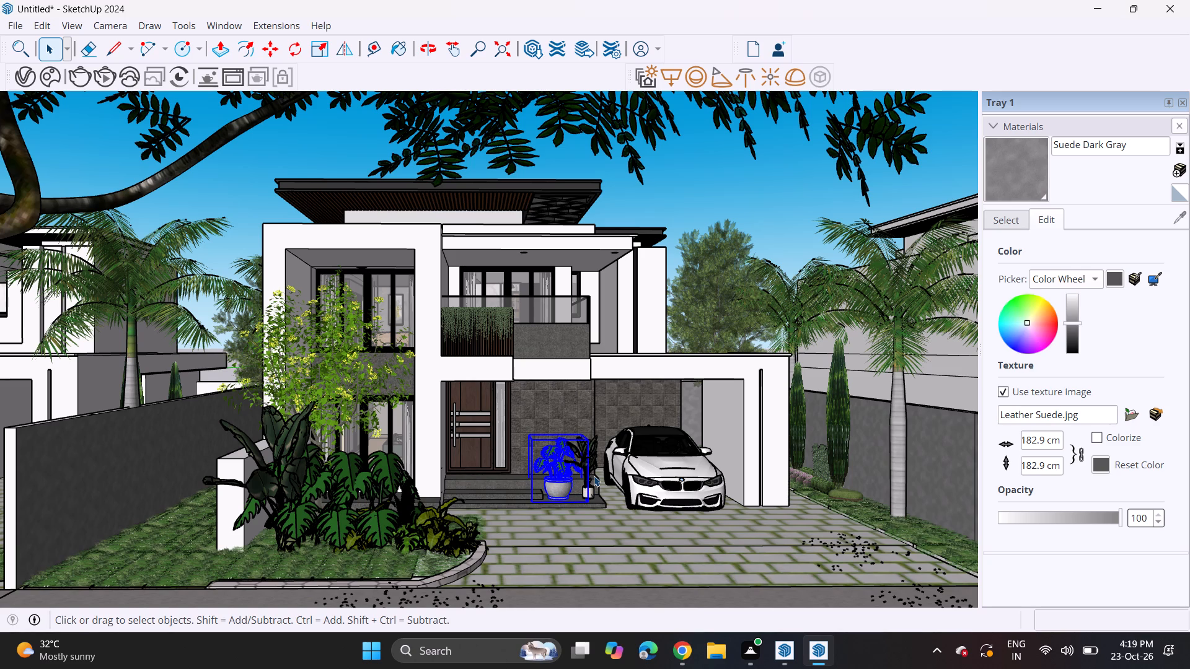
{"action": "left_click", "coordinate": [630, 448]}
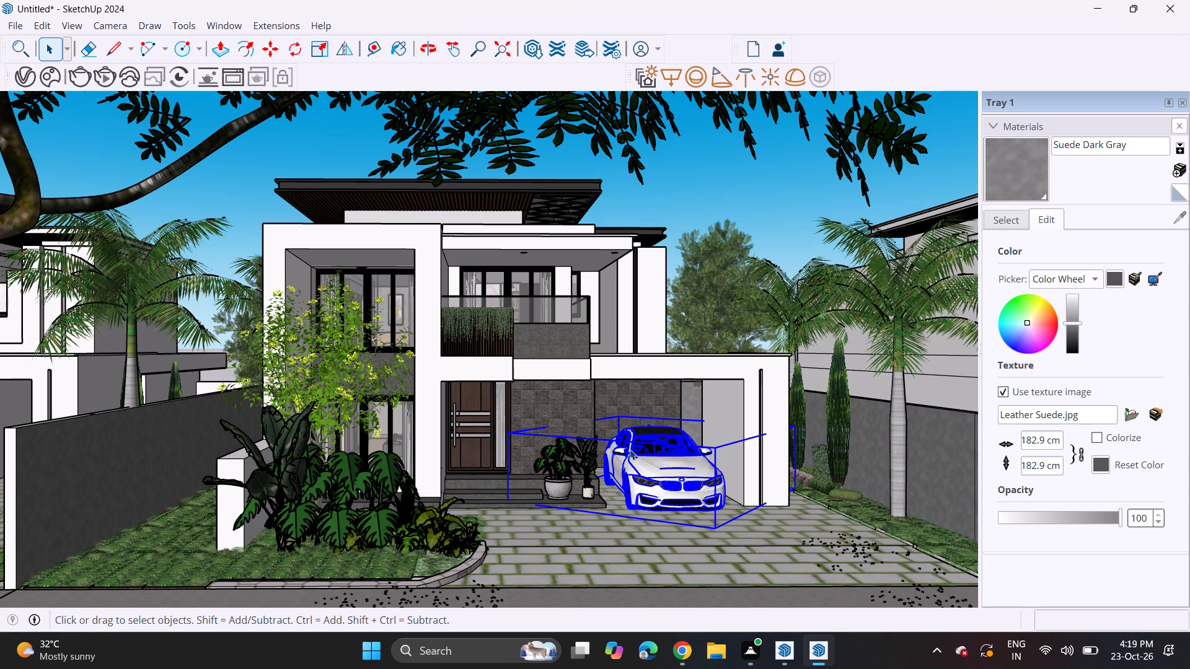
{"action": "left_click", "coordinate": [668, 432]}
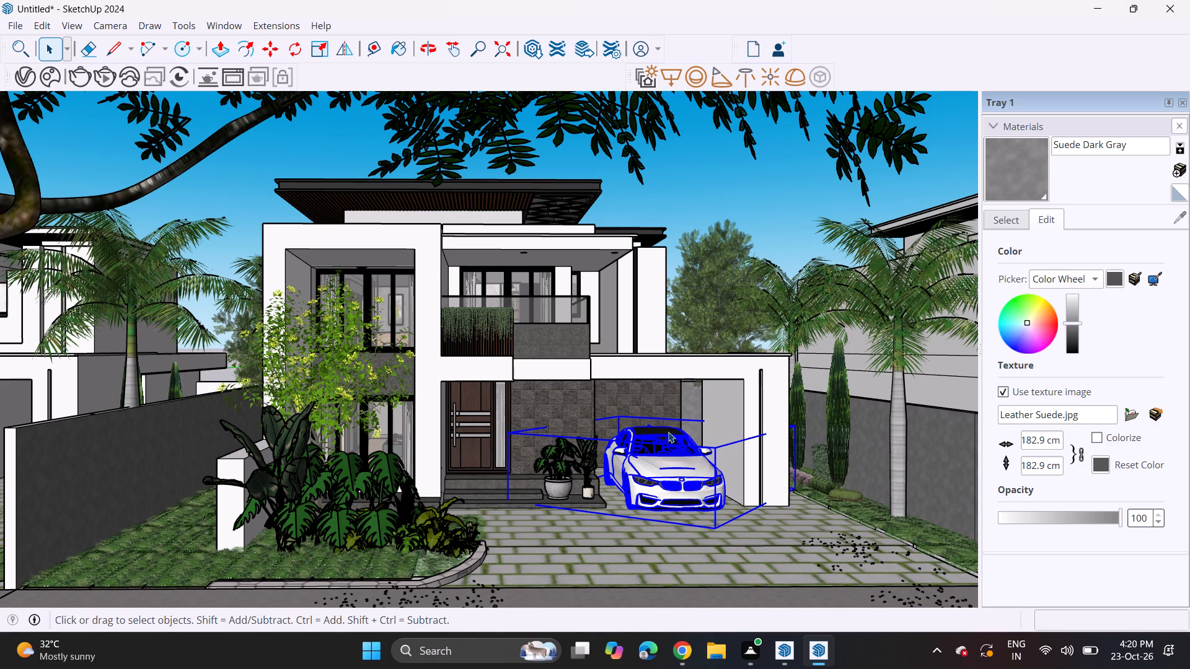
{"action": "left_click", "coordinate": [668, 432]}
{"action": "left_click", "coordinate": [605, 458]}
Inspect the front garden bed by selecting its shrubs, grass patches and kerb individually, ending on the broad-leaved monstera clump.
{"action": "left_click", "coordinate": [462, 485]}
{"action": "left_click", "coordinate": [358, 541]}
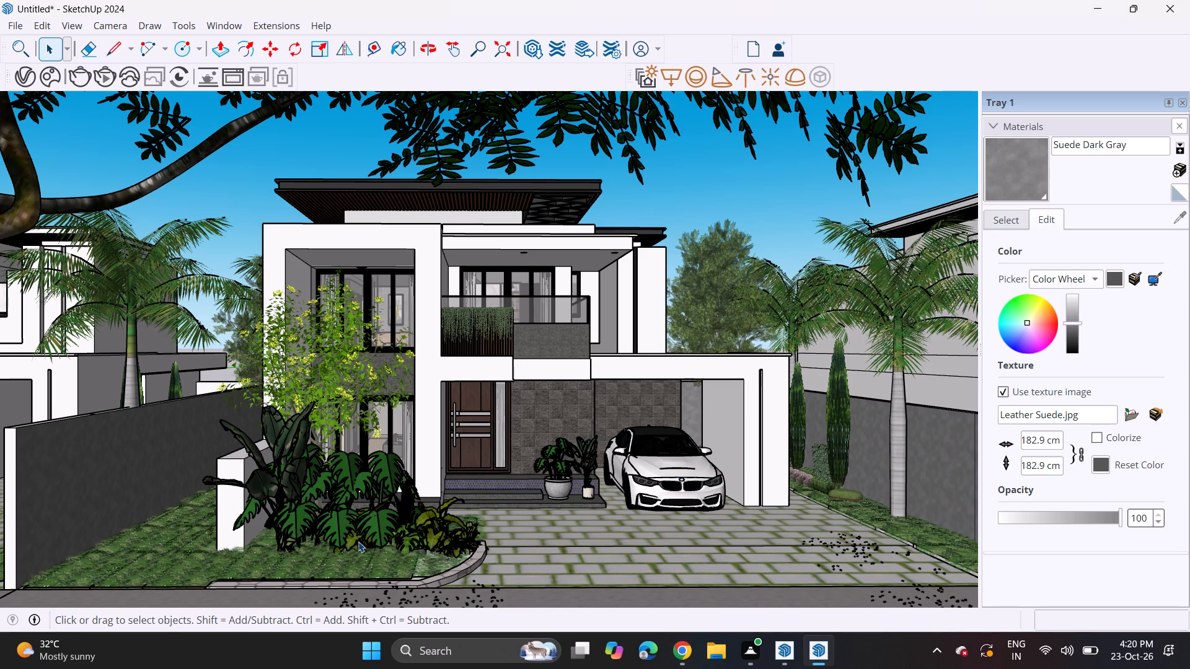
{"action": "left_click", "coordinate": [410, 518]}
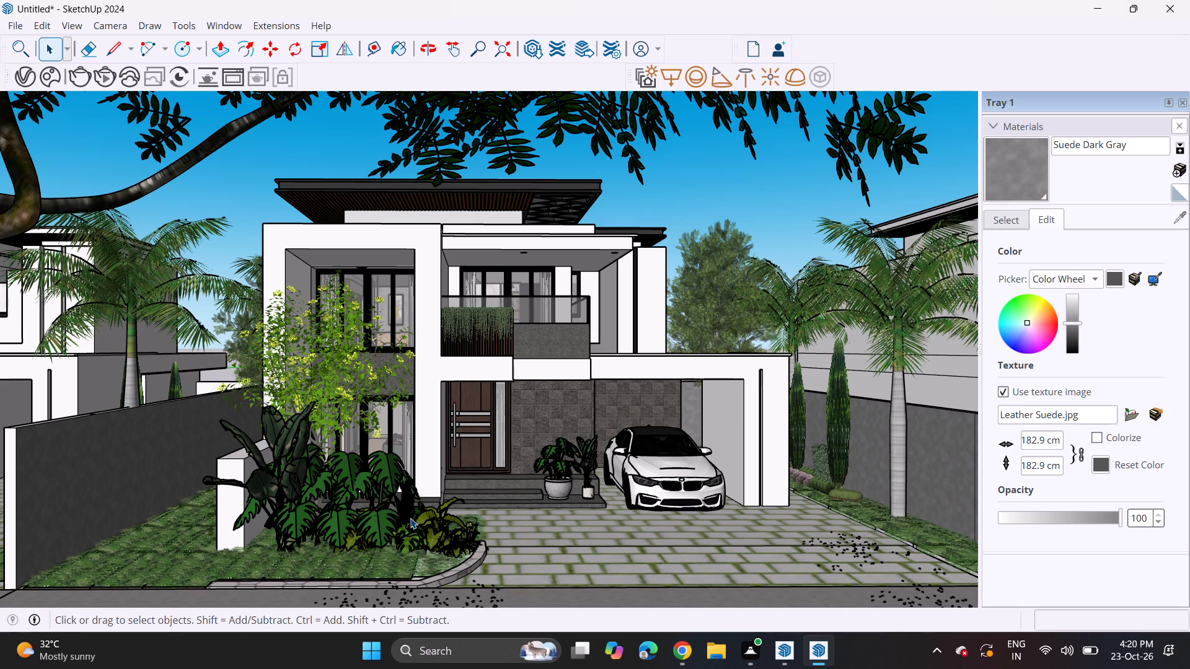
{"action": "left_click", "coordinate": [410, 518]}
{"action": "left_click", "coordinate": [416, 507]}
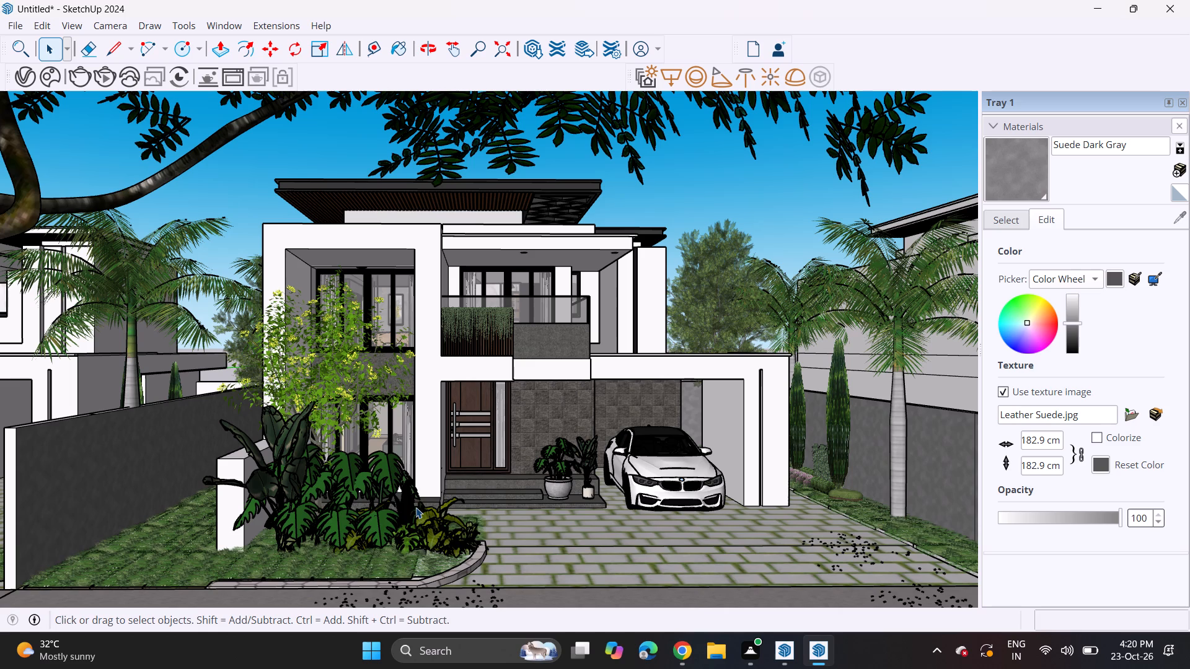
{"action": "left_click", "coordinate": [403, 511]}
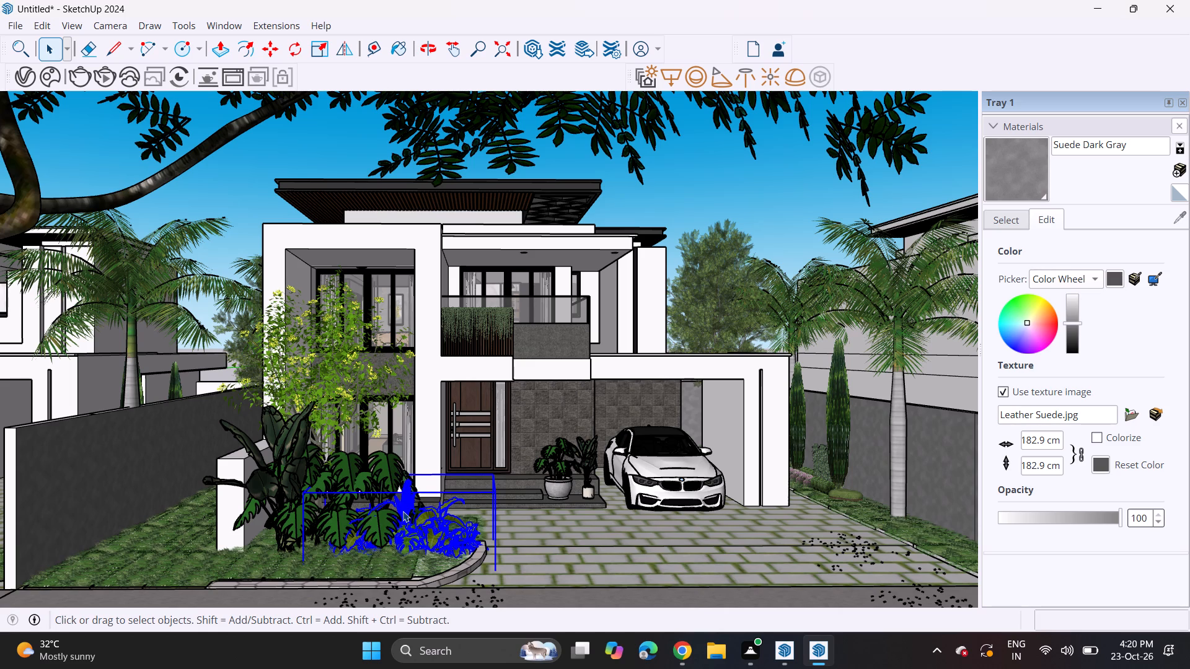
{"action": "left_click", "coordinate": [413, 509]}
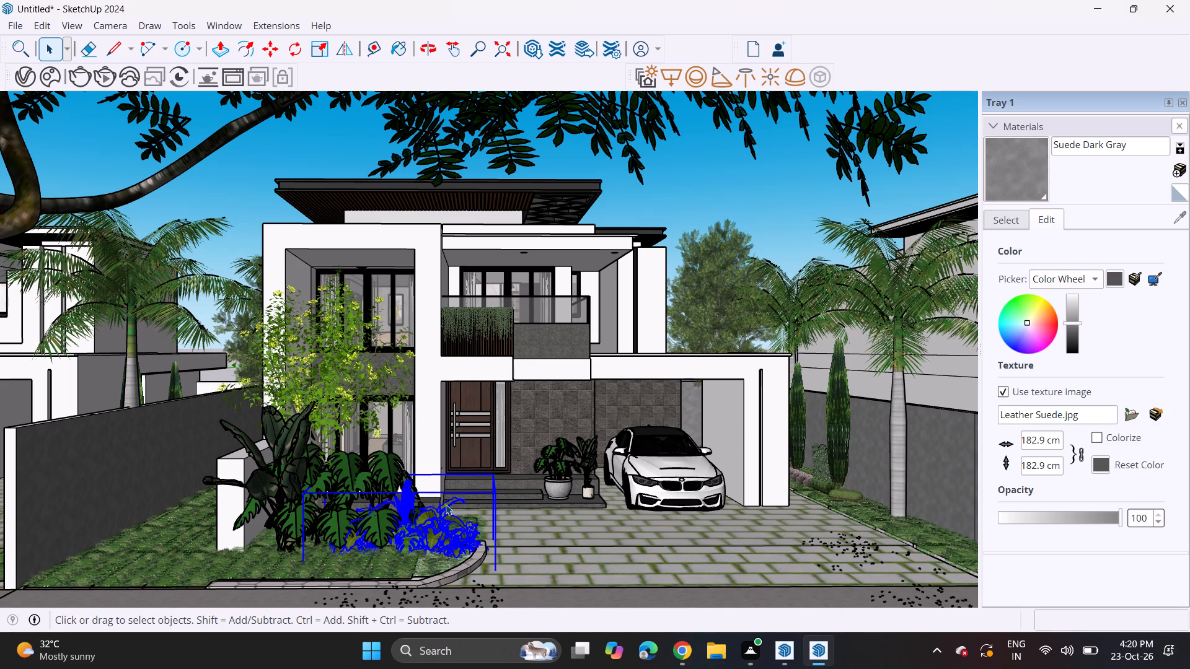
{"action": "left_click", "coordinate": [446, 504]}
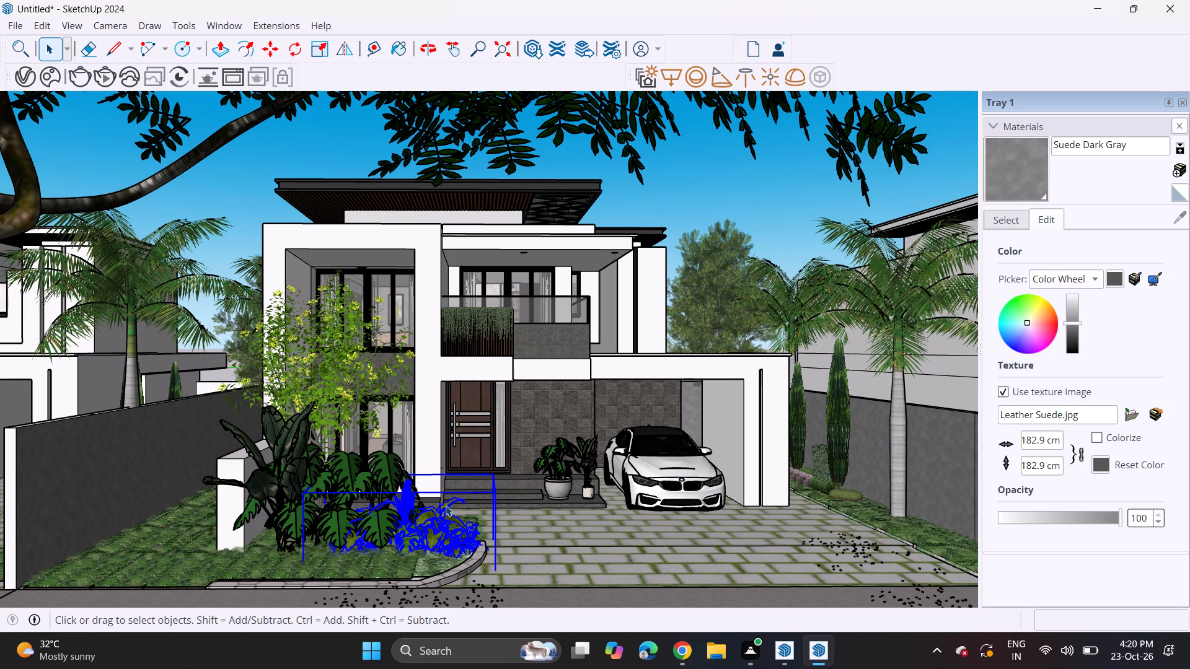
{"action": "left_click", "coordinate": [446, 505]}
{"action": "left_click", "coordinate": [458, 514]}
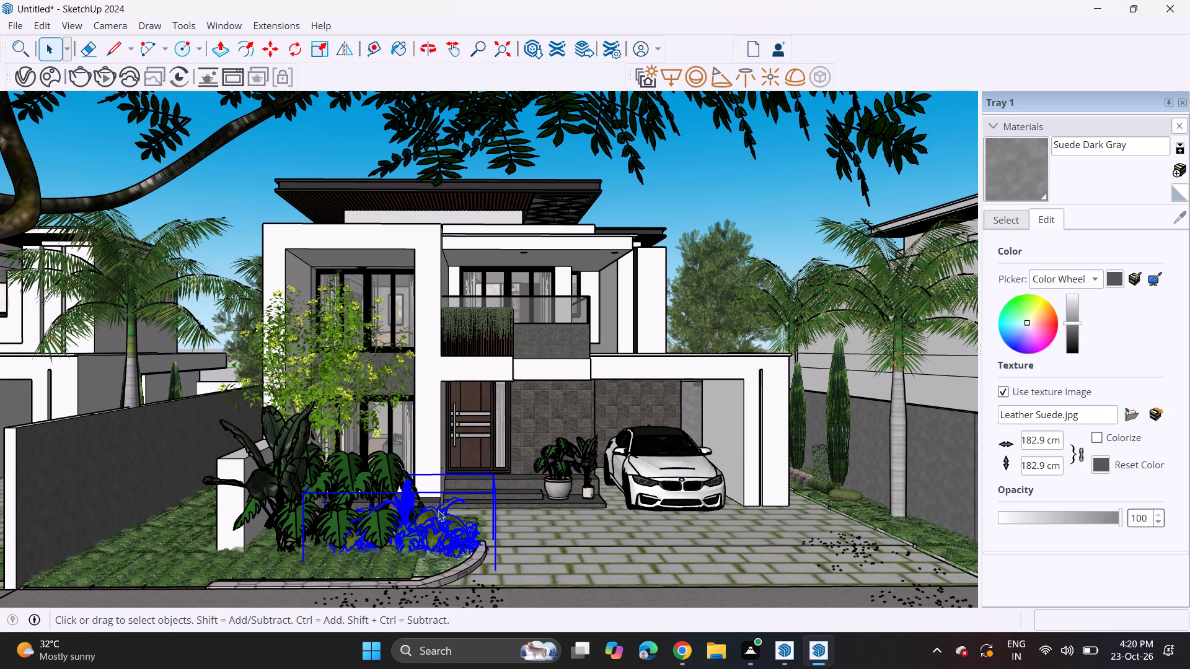
{"action": "left_click", "coordinate": [437, 510]}
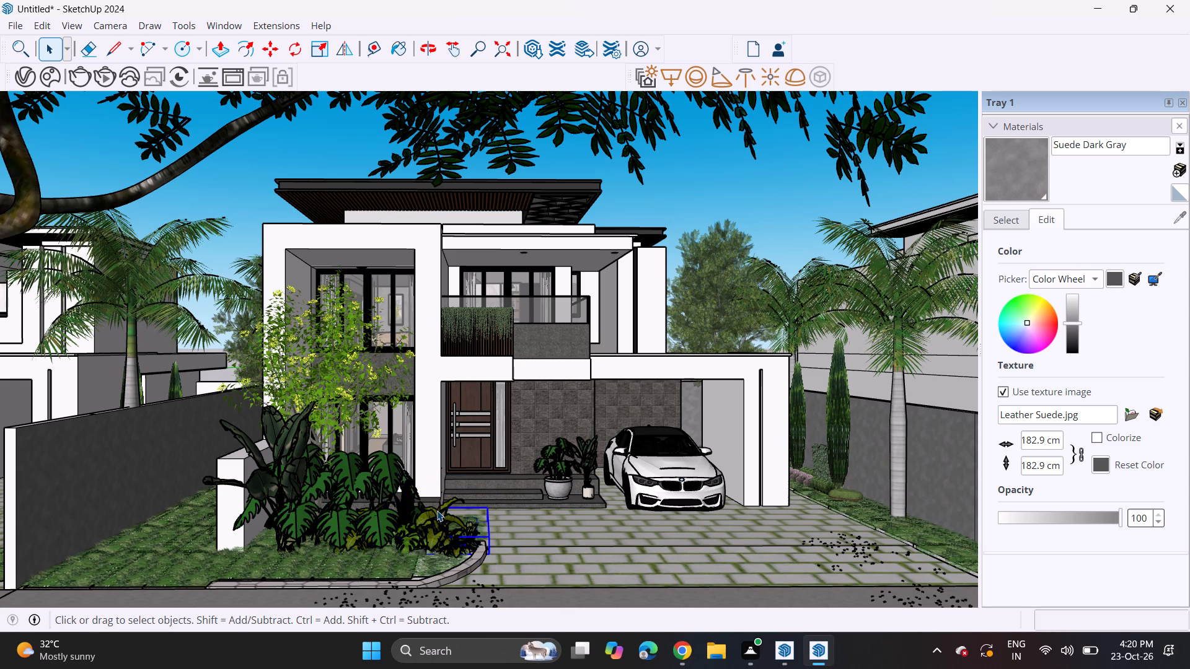
{"action": "left_click", "coordinate": [327, 608]}
{"action": "left_click", "coordinate": [377, 576]}
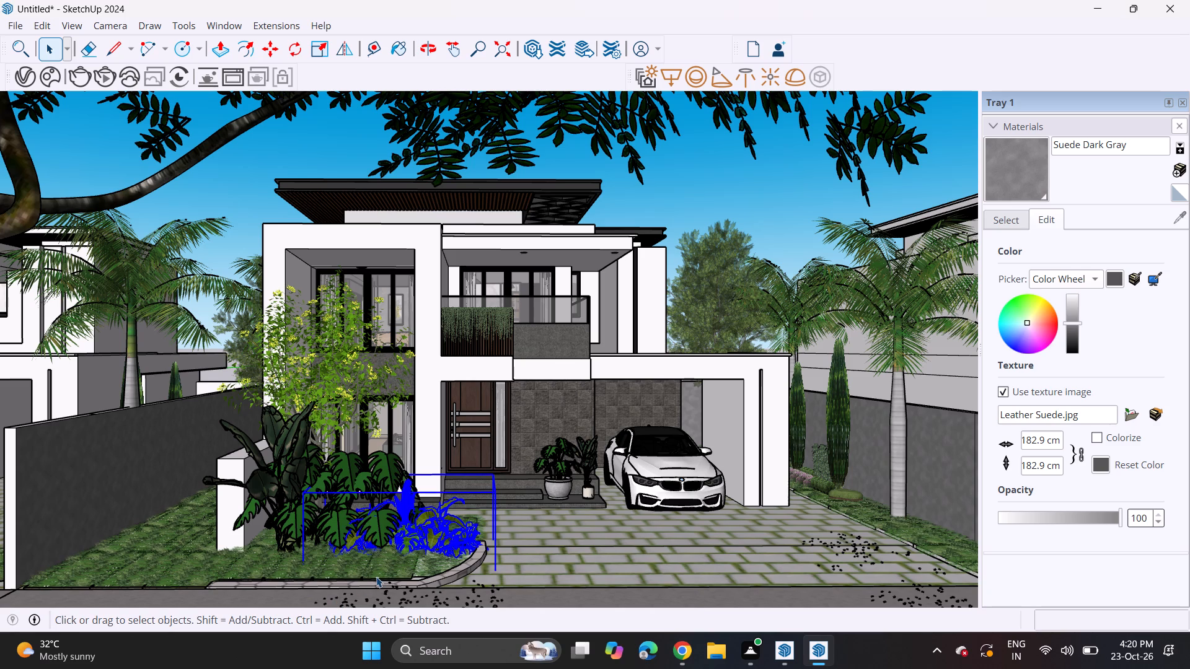
{"action": "left_click", "coordinate": [315, 590]}
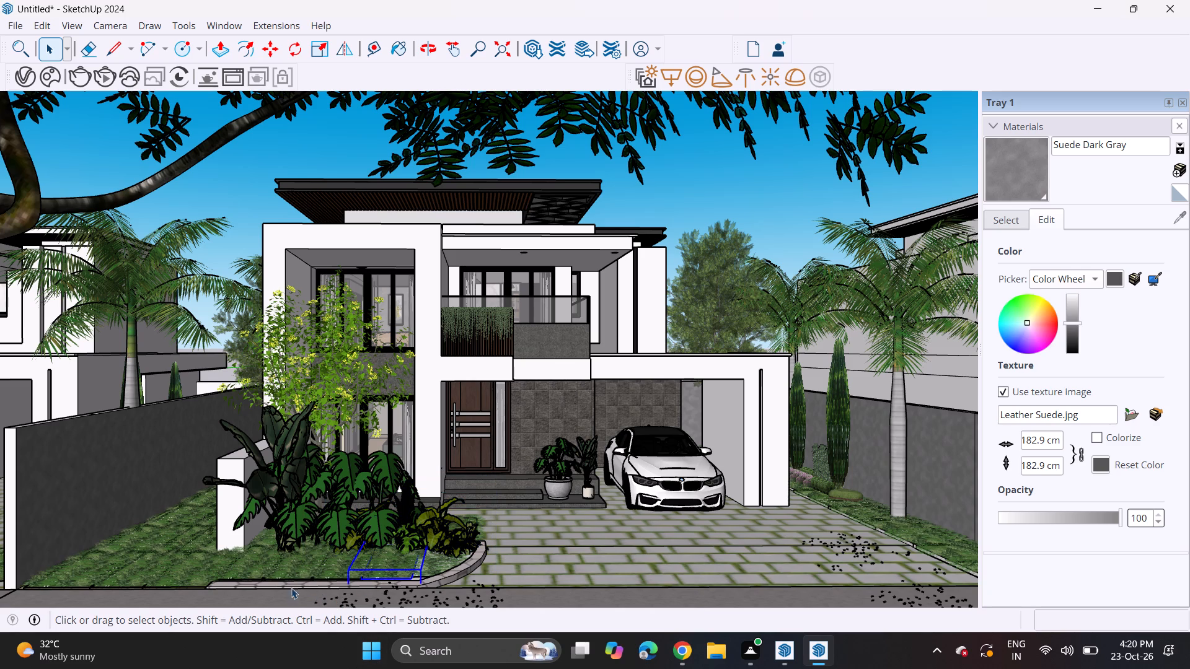
{"action": "left_click", "coordinate": [254, 594]}
{"action": "left_click", "coordinate": [301, 587]}
{"action": "left_click", "coordinate": [240, 615]}
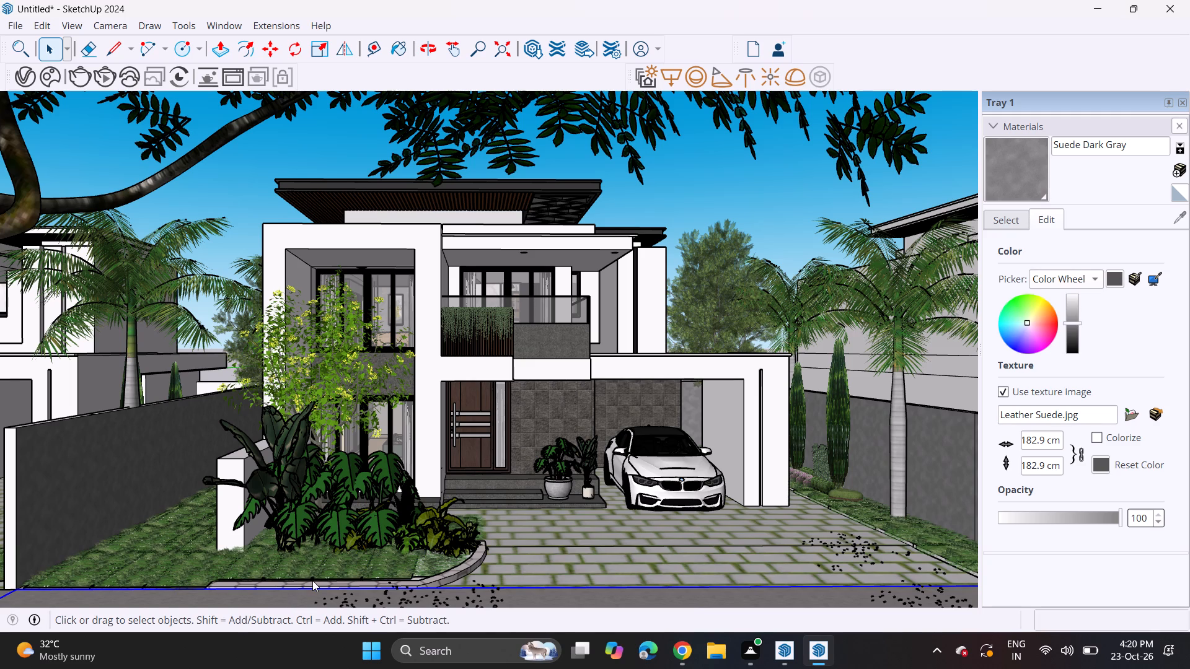
{"action": "left_click", "coordinate": [313, 582]}
{"action": "left_click", "coordinate": [348, 565]}
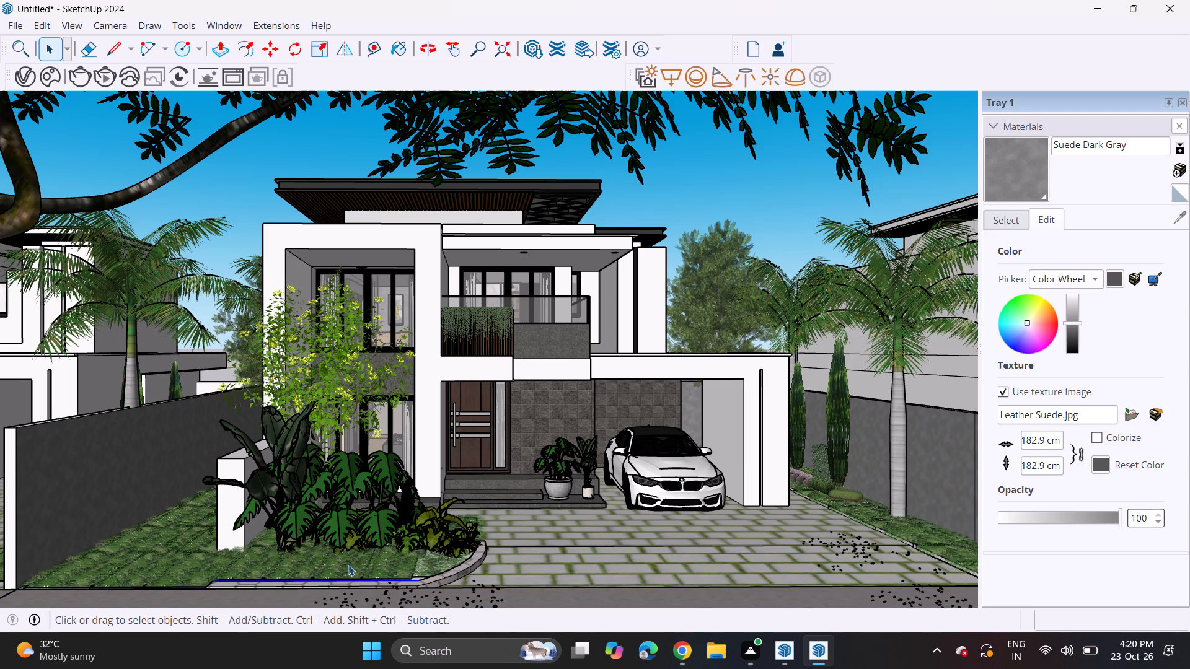
{"action": "left_click", "coordinate": [348, 566]}
{"action": "left_click", "coordinate": [350, 566]}
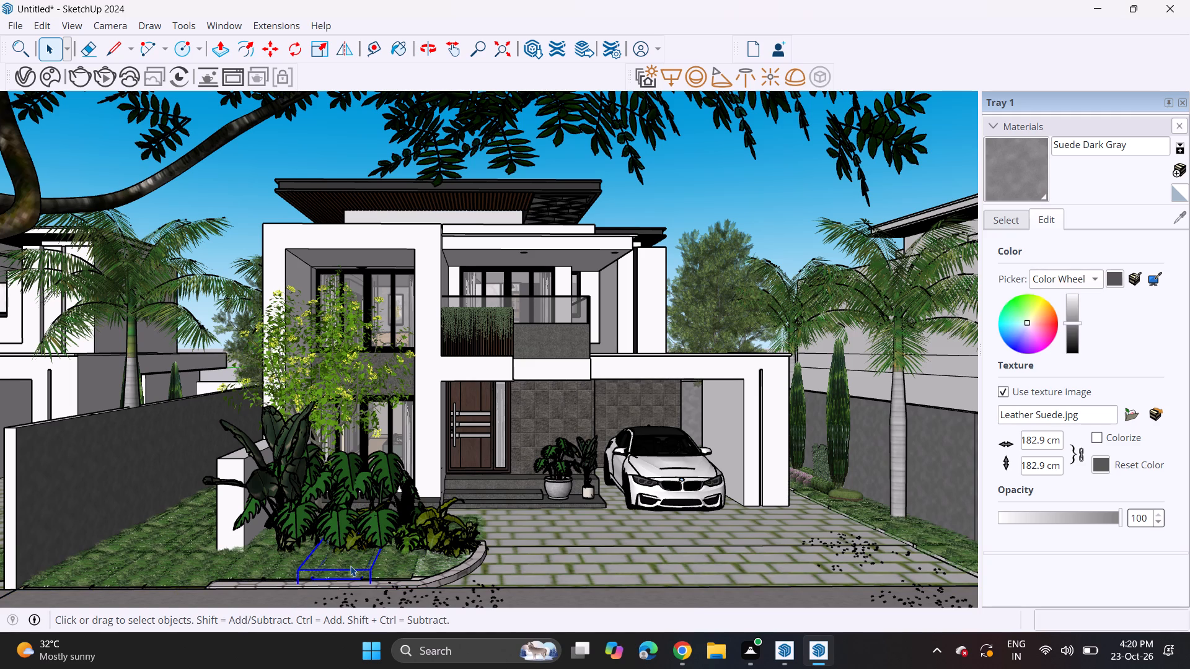
{"action": "left_click", "coordinate": [350, 566]}
{"action": "left_click", "coordinate": [353, 561]}
{"action": "left_click", "coordinate": [270, 523]}
{"action": "left_click", "coordinate": [366, 494]}
{"action": "left_click", "coordinate": [433, 508]}
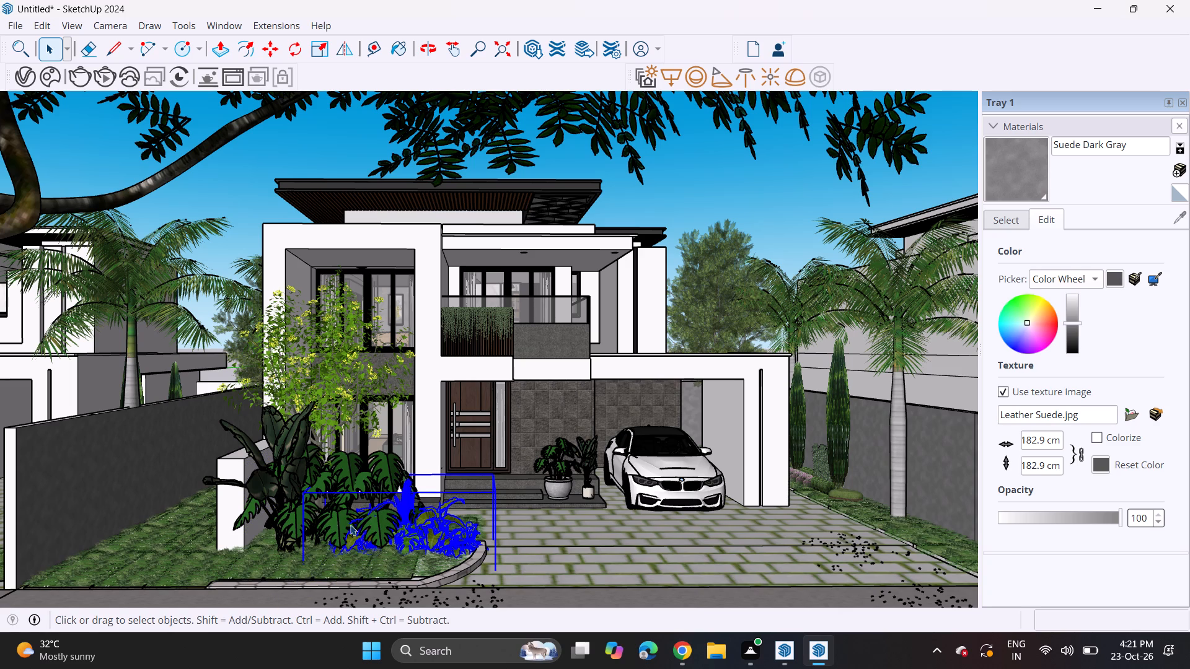
{"action": "left_click", "coordinate": [397, 501]}
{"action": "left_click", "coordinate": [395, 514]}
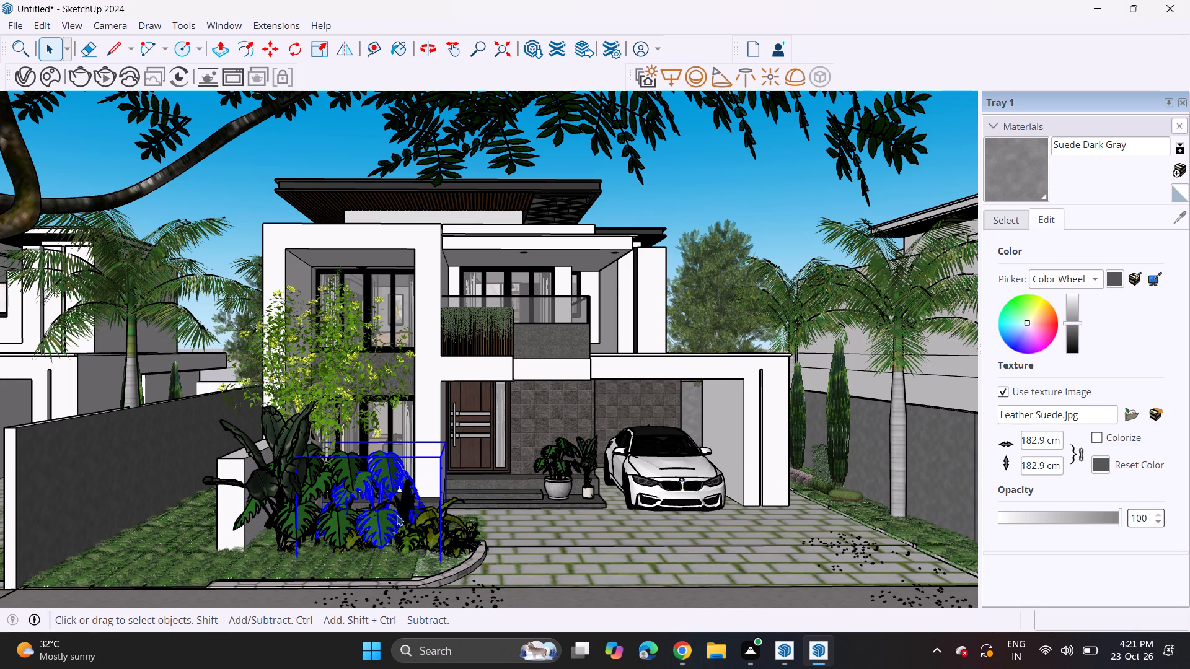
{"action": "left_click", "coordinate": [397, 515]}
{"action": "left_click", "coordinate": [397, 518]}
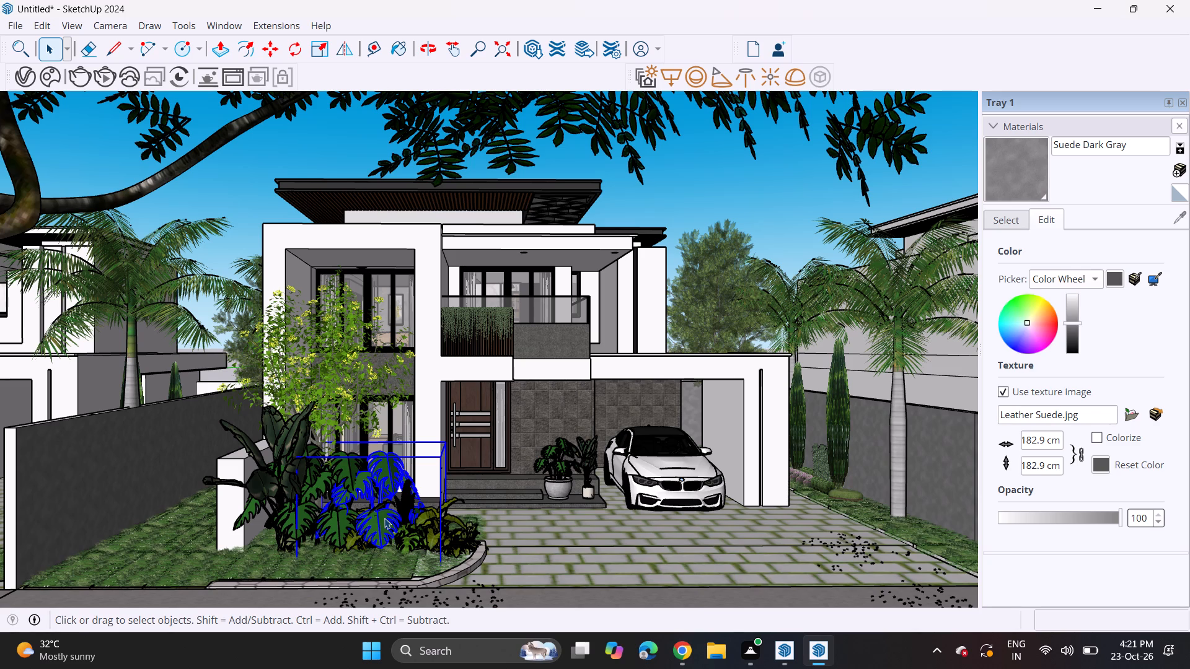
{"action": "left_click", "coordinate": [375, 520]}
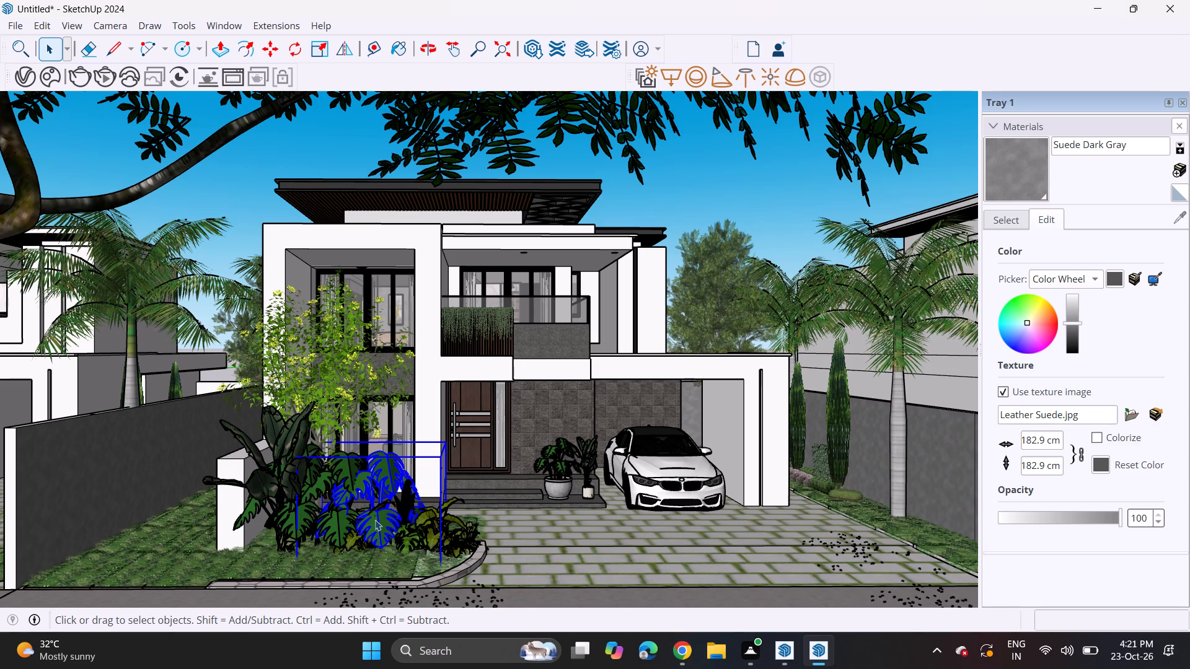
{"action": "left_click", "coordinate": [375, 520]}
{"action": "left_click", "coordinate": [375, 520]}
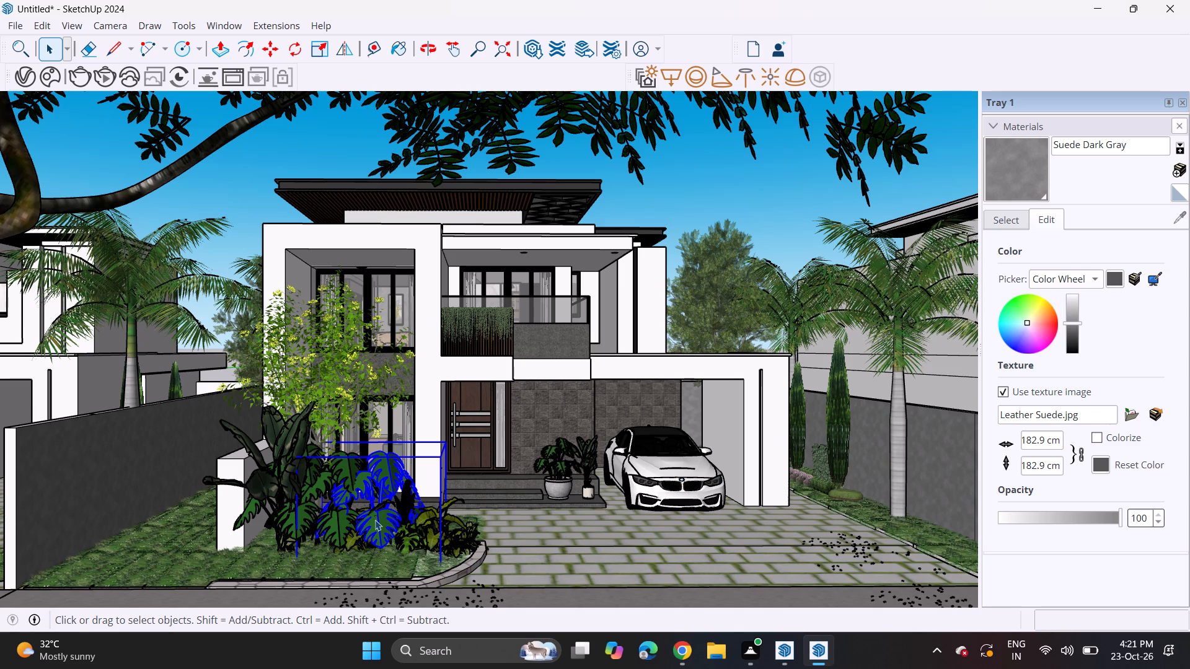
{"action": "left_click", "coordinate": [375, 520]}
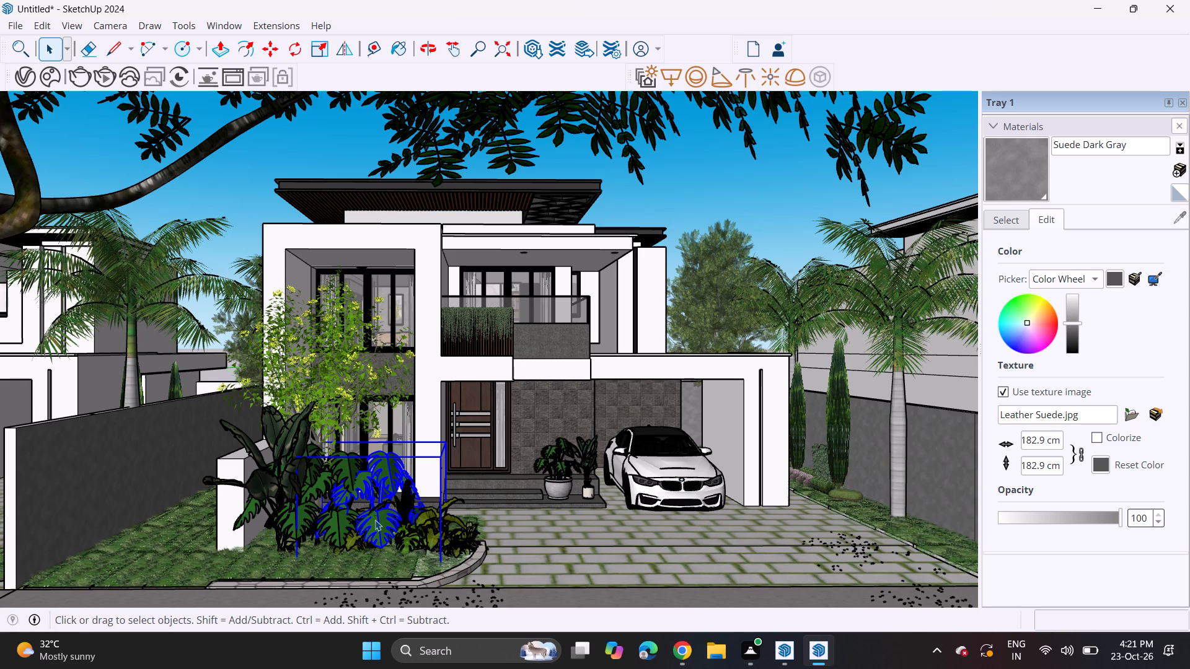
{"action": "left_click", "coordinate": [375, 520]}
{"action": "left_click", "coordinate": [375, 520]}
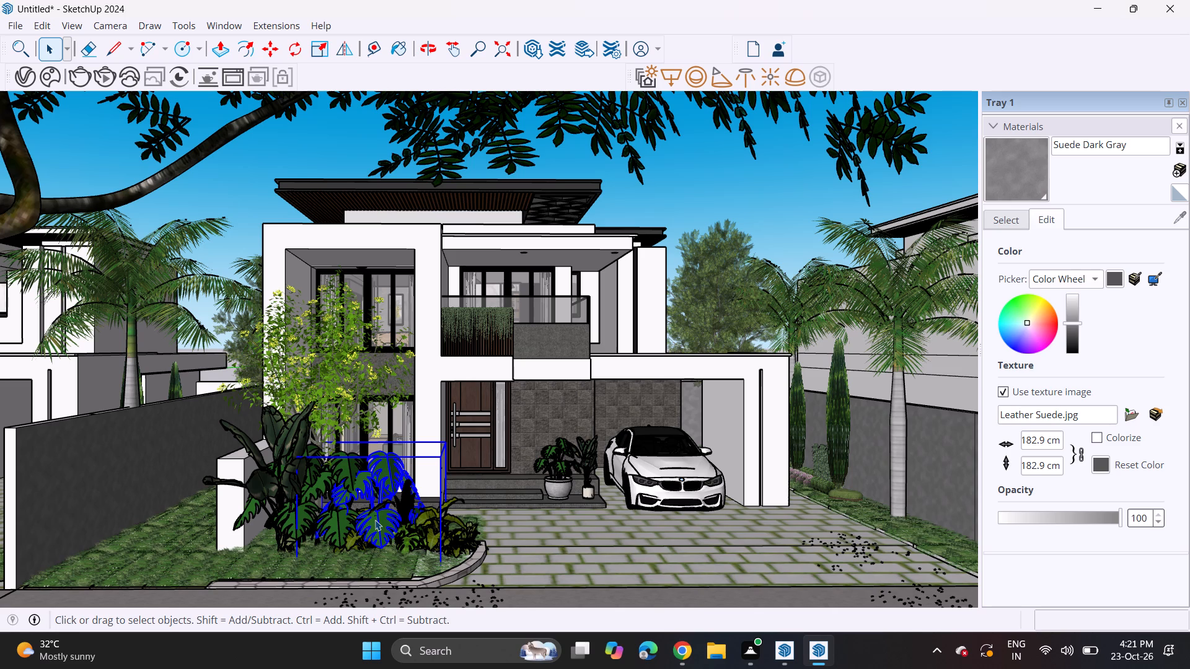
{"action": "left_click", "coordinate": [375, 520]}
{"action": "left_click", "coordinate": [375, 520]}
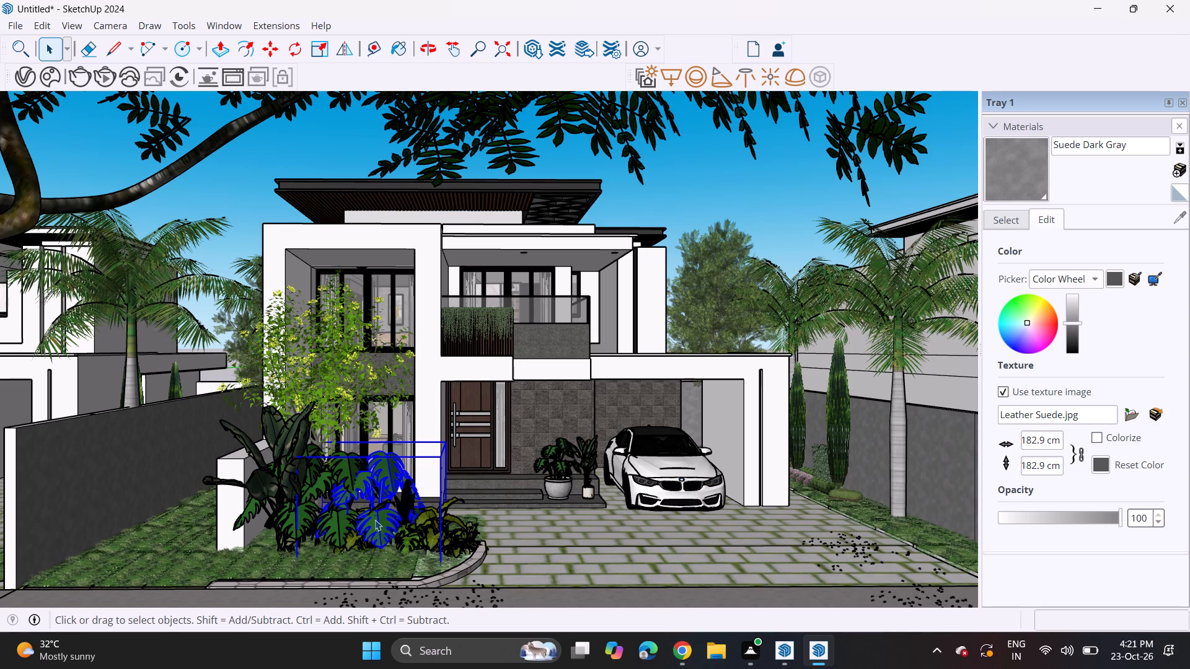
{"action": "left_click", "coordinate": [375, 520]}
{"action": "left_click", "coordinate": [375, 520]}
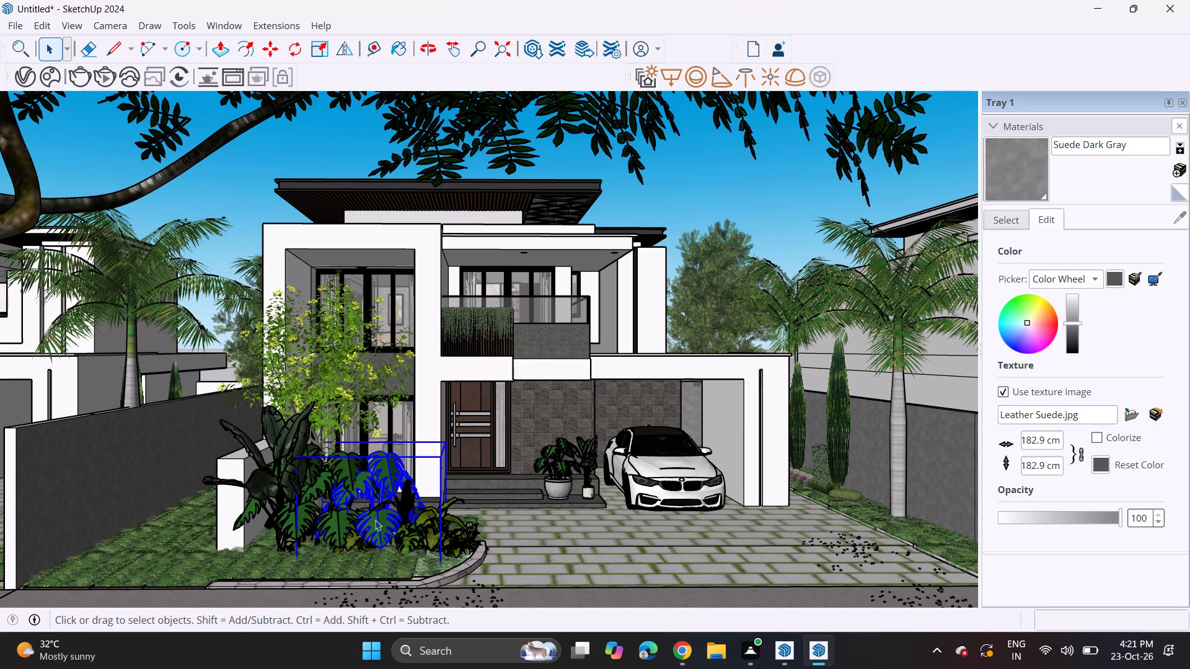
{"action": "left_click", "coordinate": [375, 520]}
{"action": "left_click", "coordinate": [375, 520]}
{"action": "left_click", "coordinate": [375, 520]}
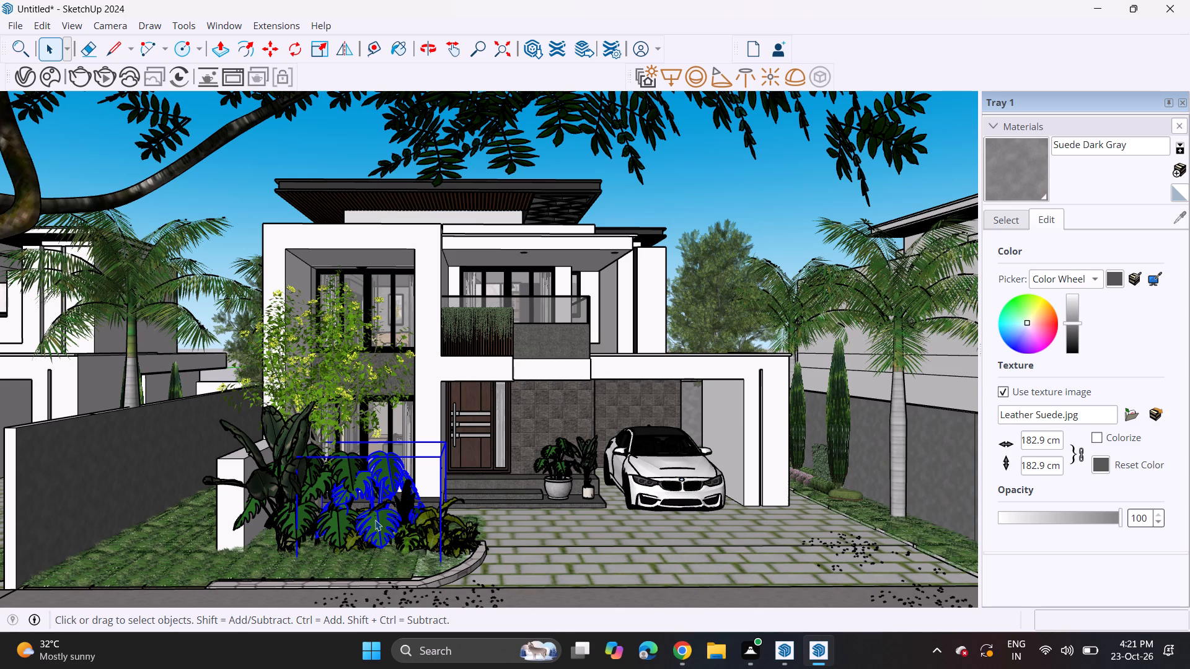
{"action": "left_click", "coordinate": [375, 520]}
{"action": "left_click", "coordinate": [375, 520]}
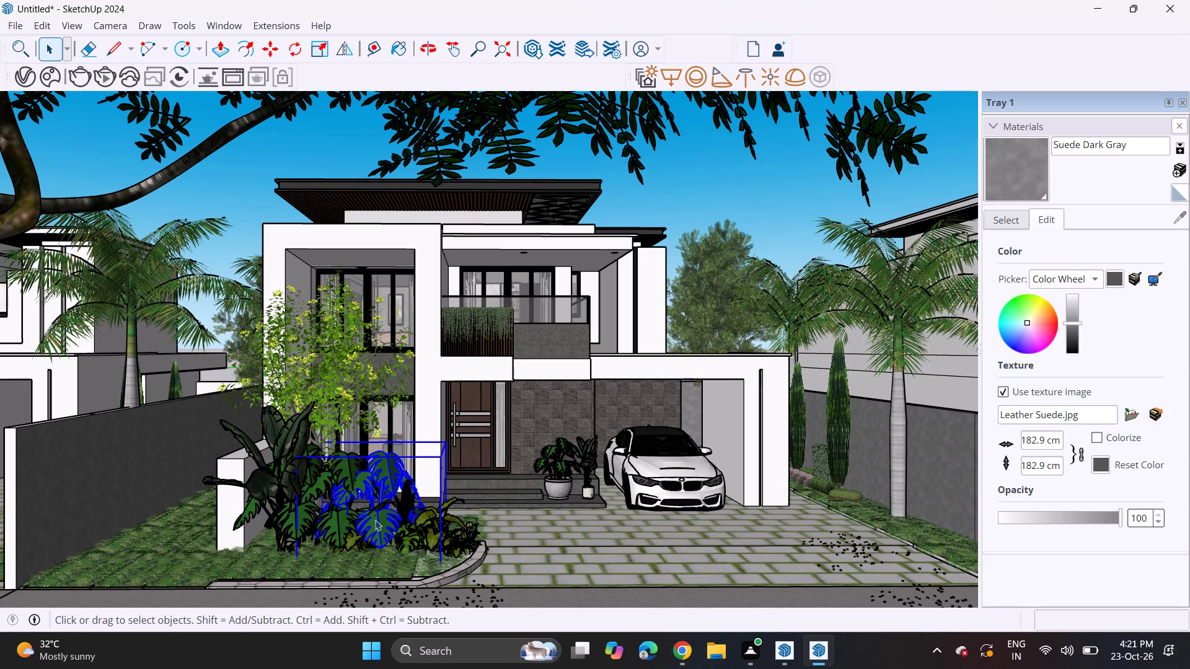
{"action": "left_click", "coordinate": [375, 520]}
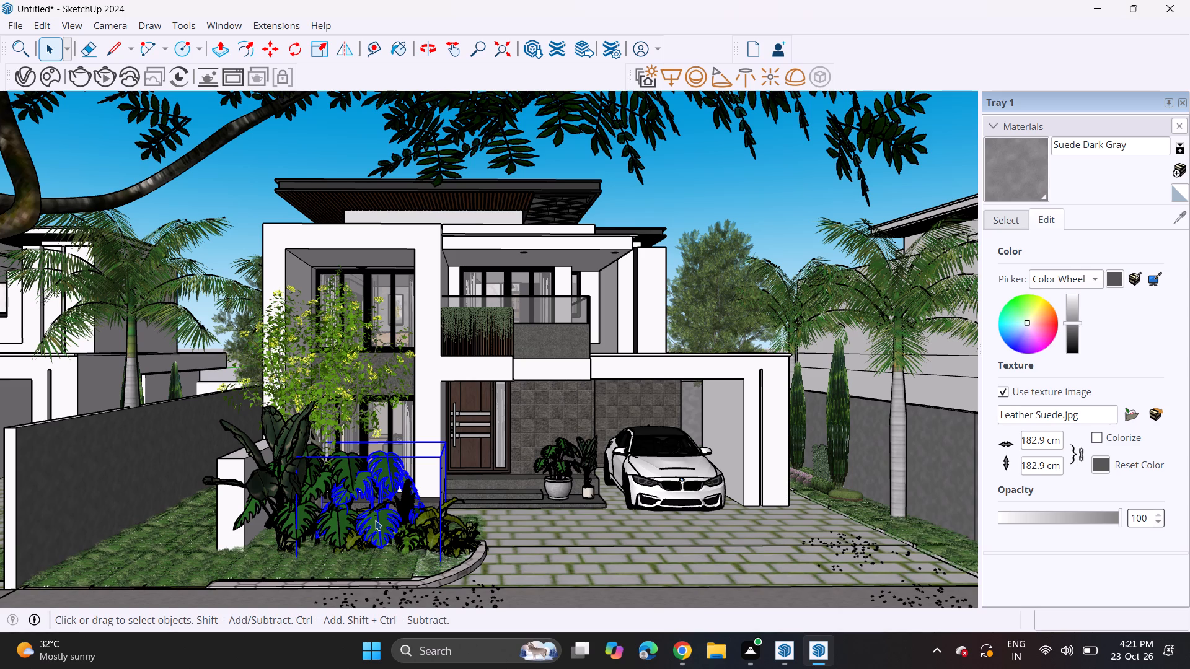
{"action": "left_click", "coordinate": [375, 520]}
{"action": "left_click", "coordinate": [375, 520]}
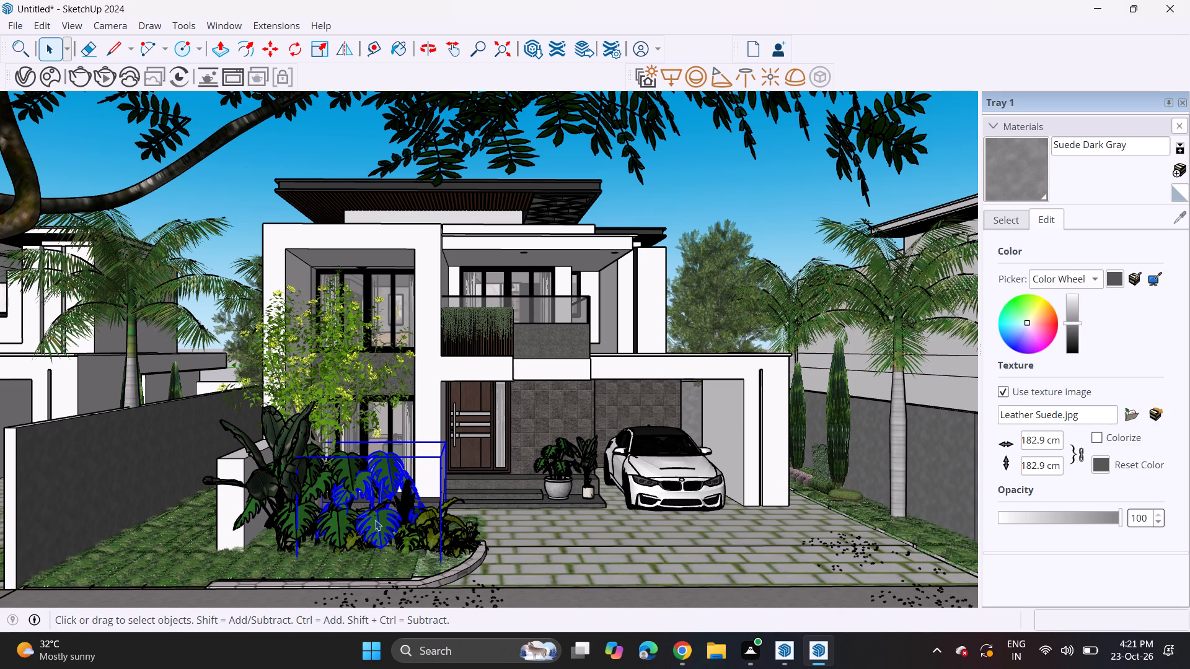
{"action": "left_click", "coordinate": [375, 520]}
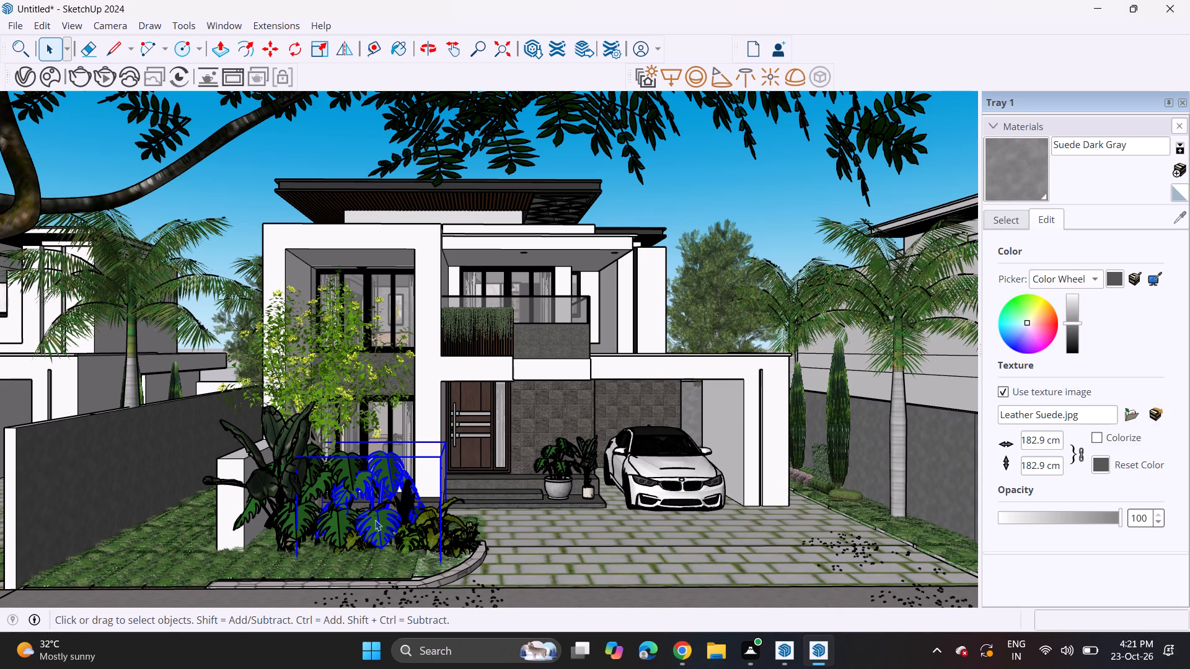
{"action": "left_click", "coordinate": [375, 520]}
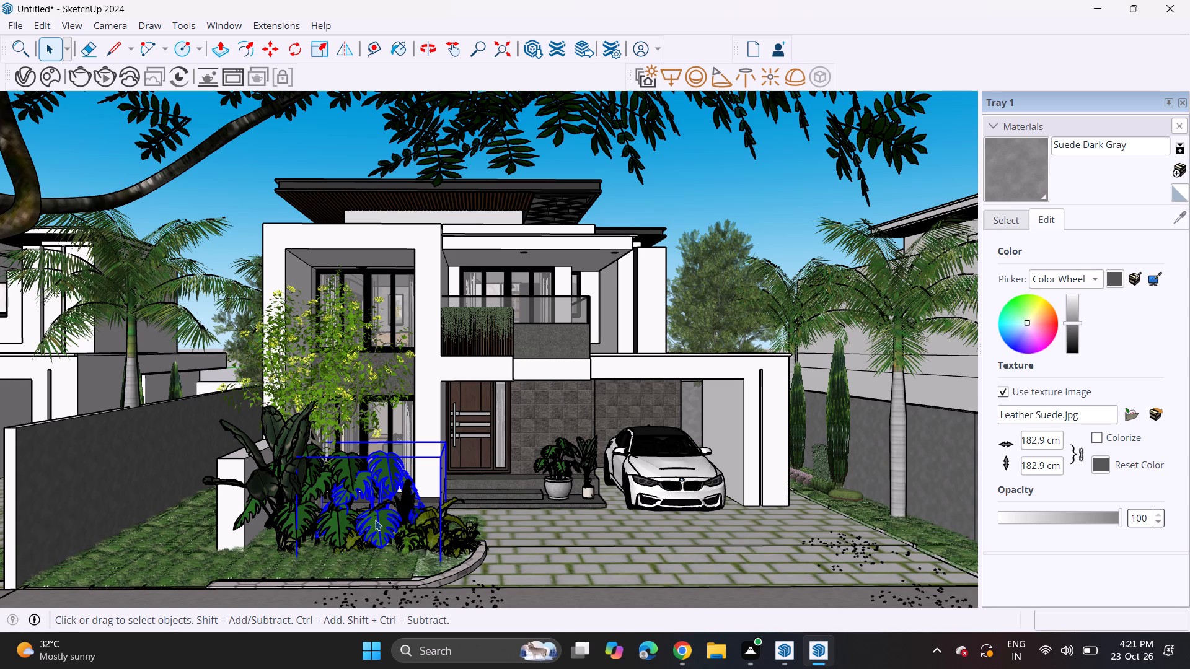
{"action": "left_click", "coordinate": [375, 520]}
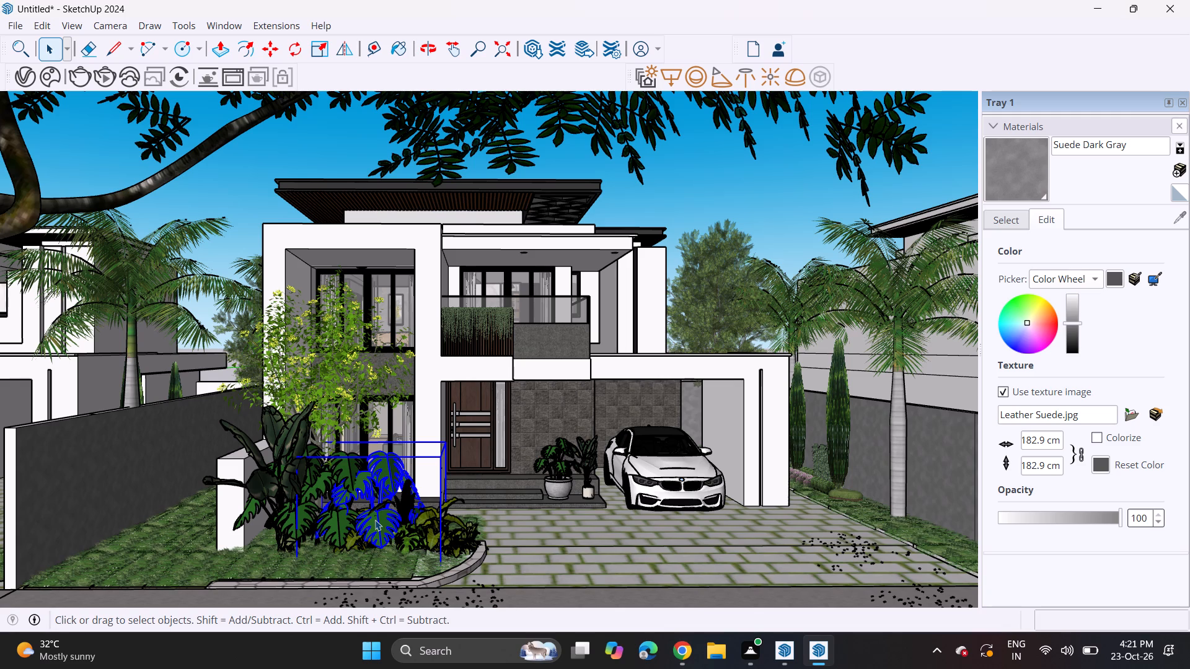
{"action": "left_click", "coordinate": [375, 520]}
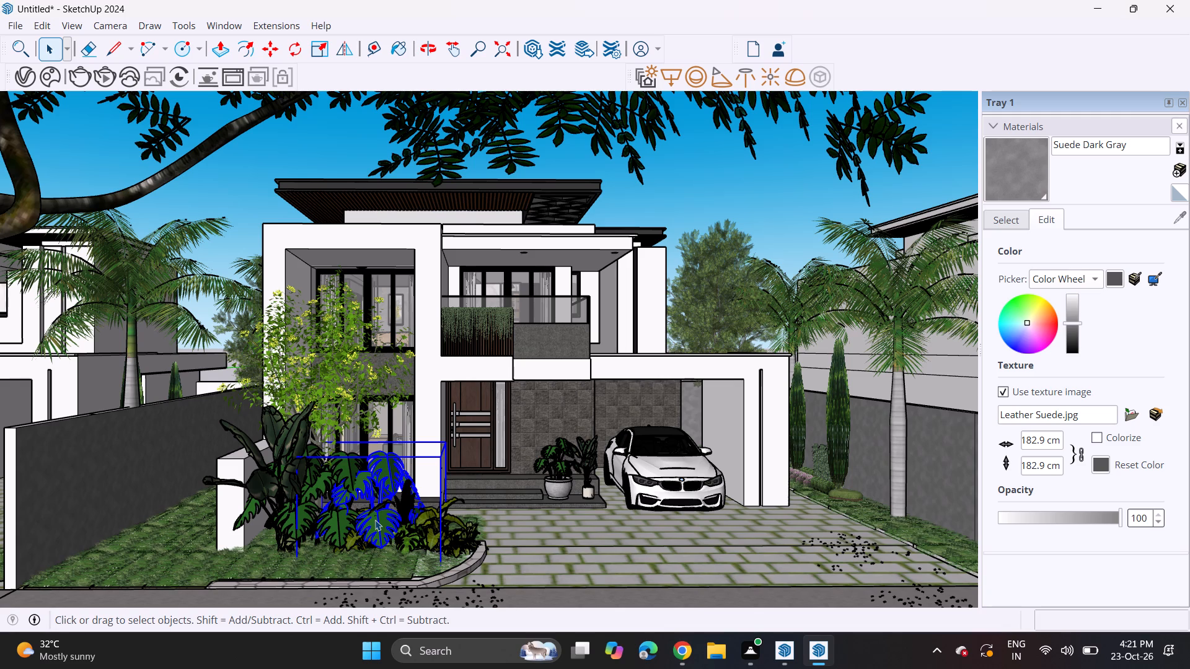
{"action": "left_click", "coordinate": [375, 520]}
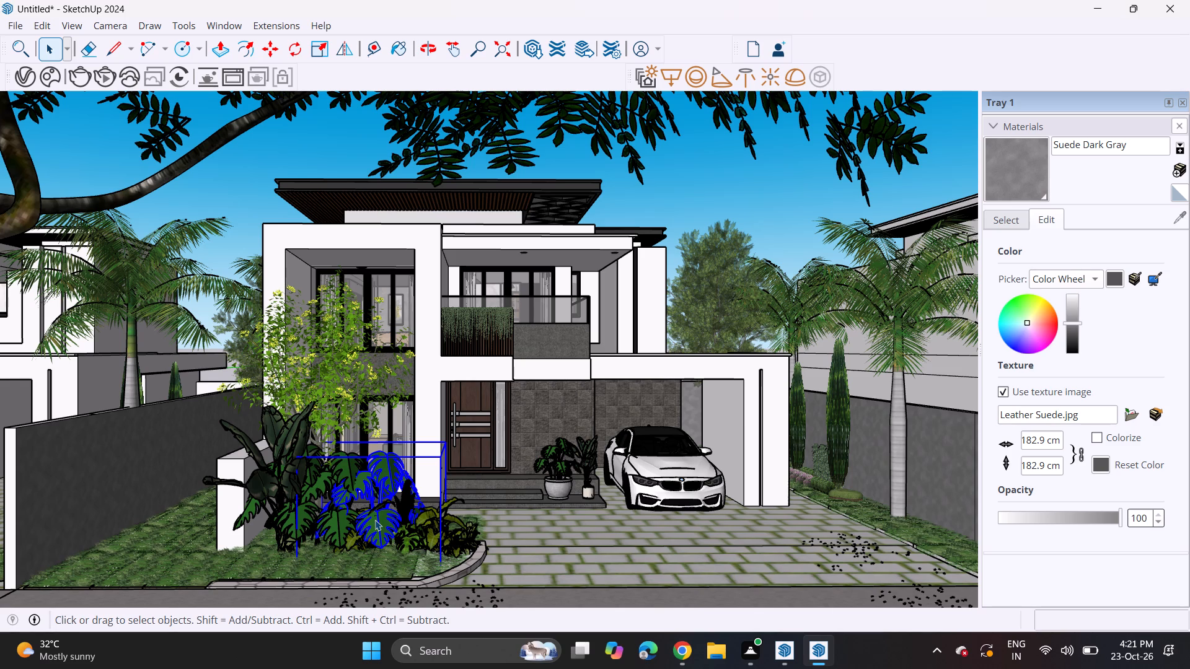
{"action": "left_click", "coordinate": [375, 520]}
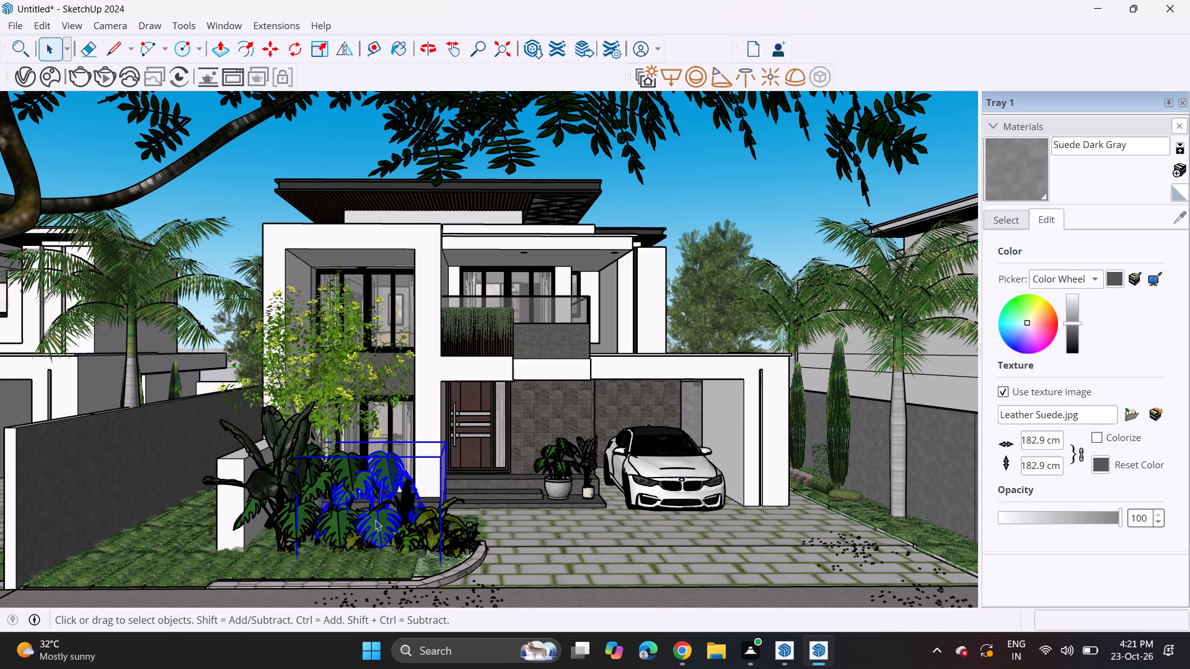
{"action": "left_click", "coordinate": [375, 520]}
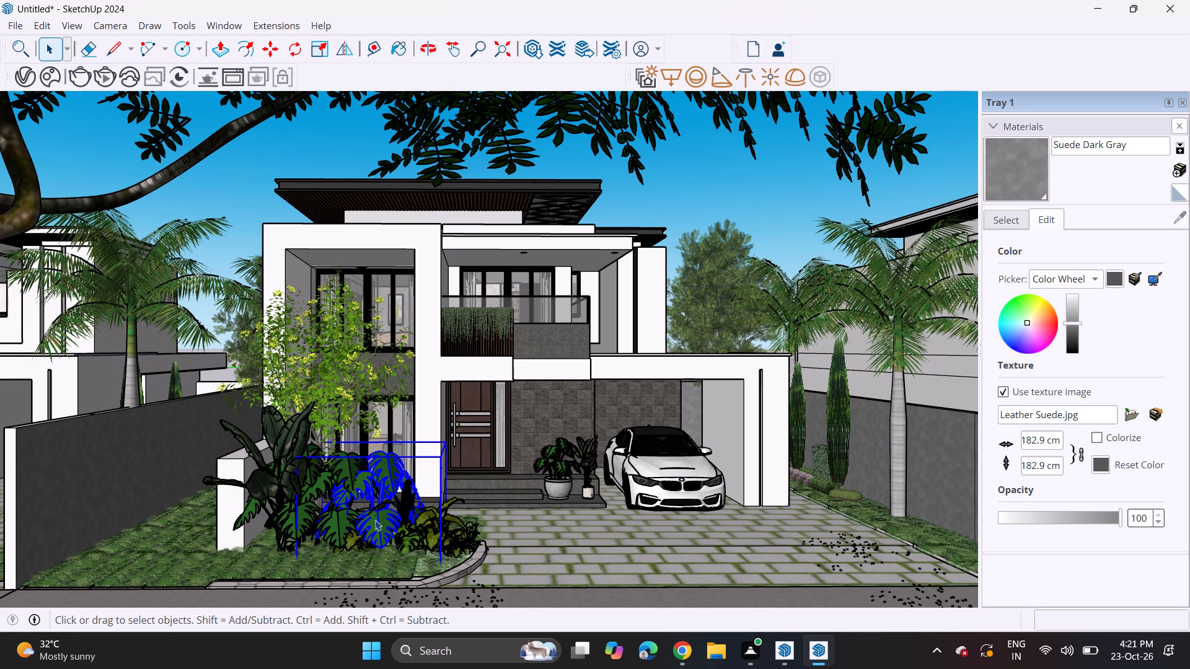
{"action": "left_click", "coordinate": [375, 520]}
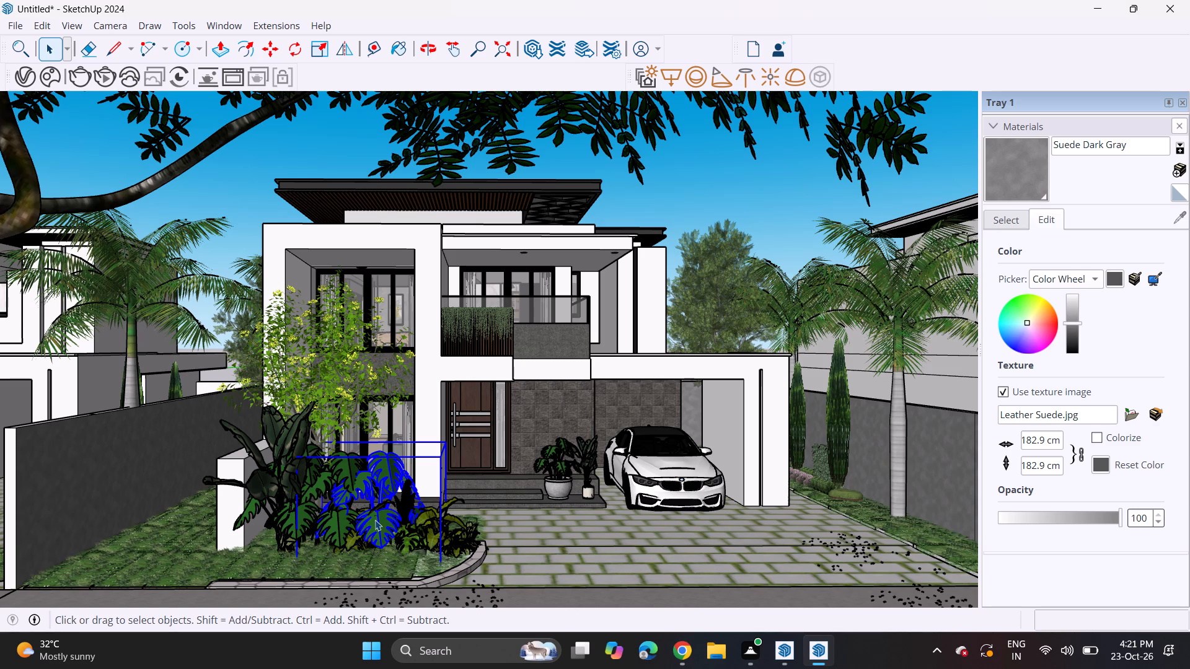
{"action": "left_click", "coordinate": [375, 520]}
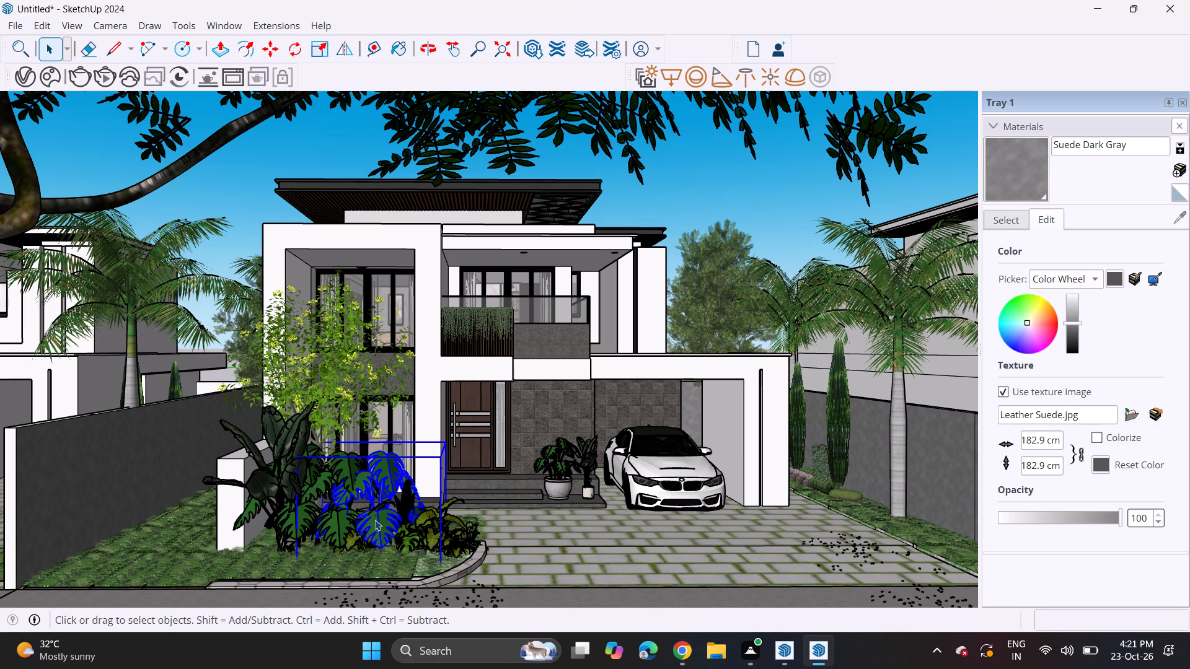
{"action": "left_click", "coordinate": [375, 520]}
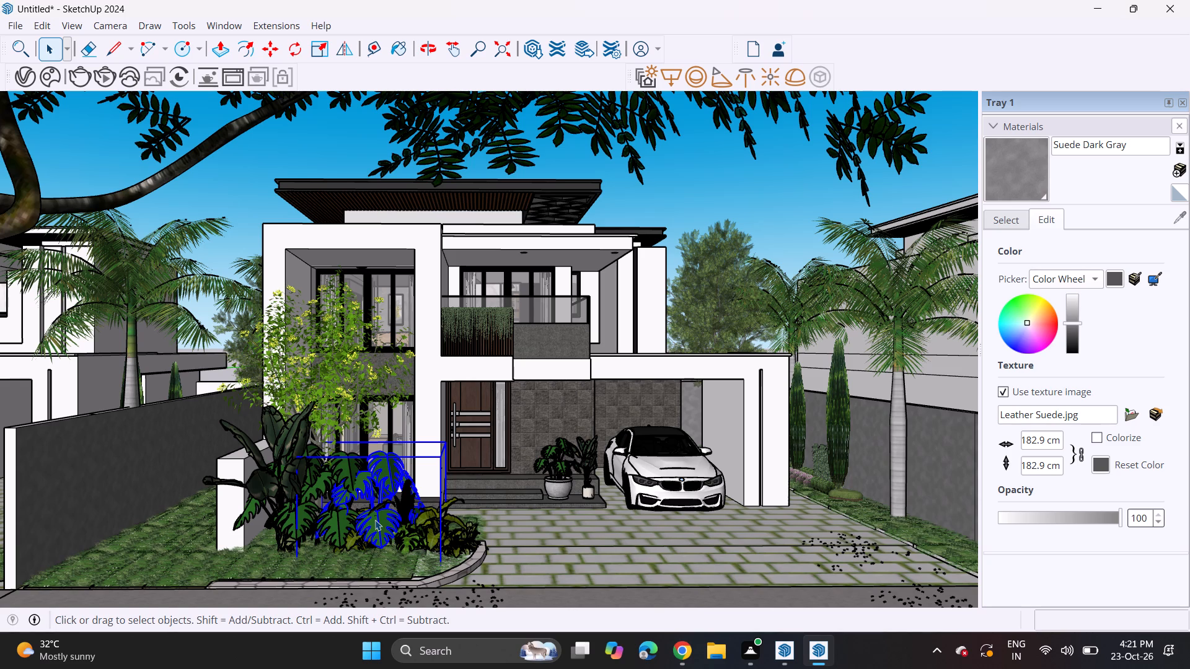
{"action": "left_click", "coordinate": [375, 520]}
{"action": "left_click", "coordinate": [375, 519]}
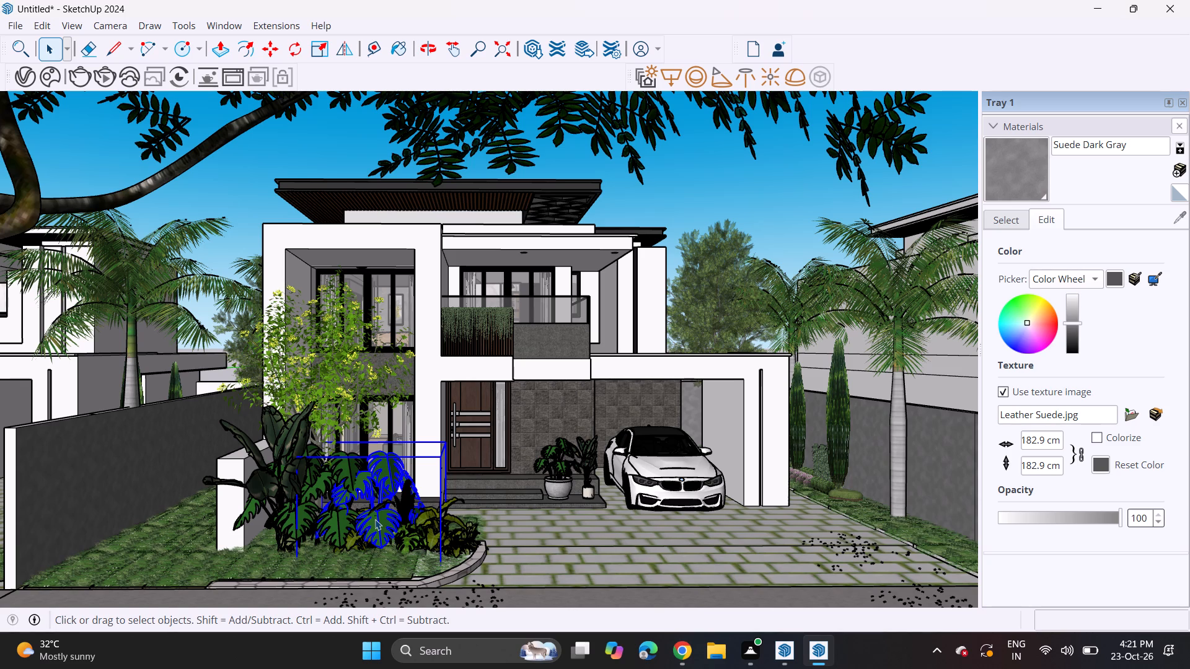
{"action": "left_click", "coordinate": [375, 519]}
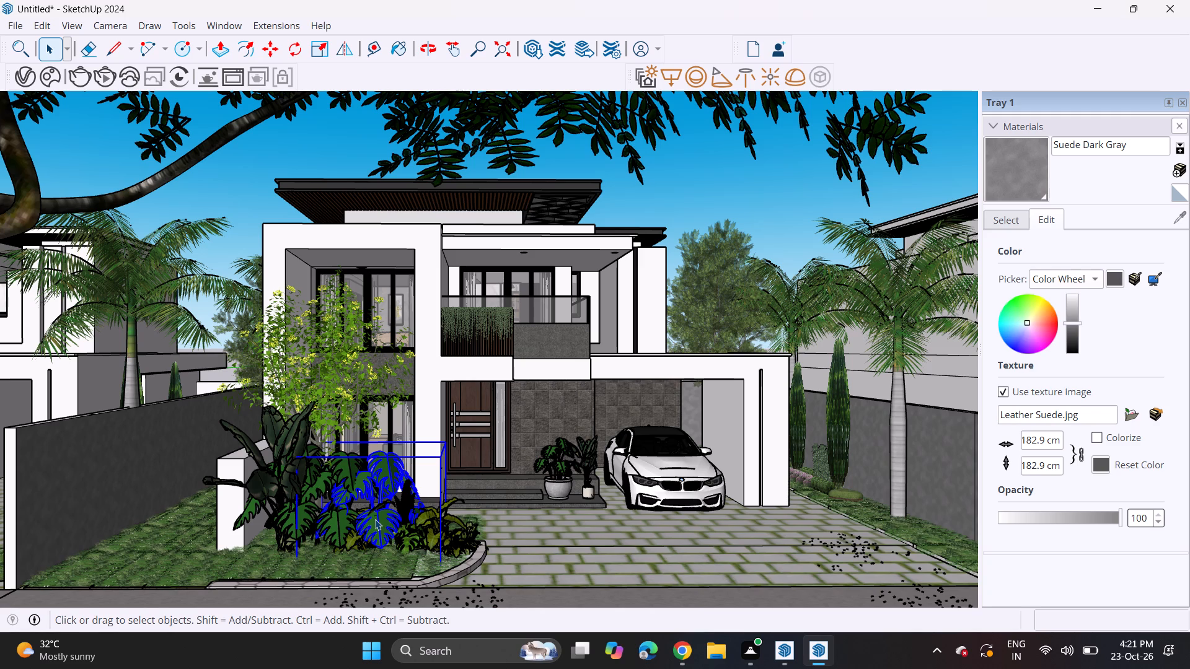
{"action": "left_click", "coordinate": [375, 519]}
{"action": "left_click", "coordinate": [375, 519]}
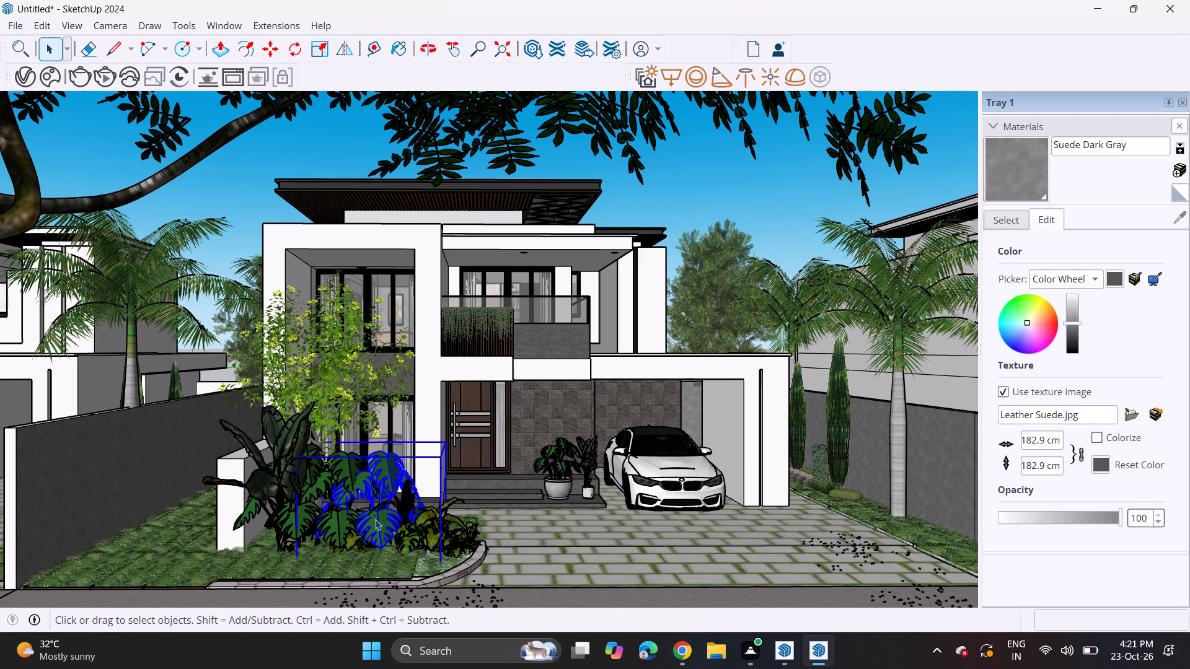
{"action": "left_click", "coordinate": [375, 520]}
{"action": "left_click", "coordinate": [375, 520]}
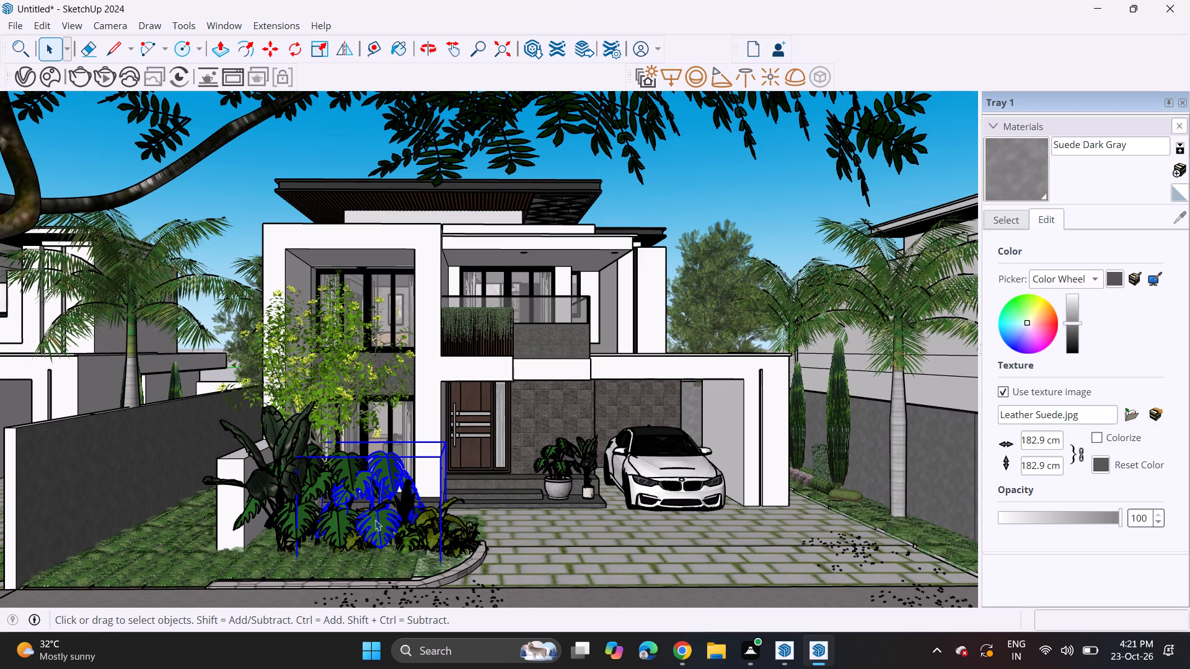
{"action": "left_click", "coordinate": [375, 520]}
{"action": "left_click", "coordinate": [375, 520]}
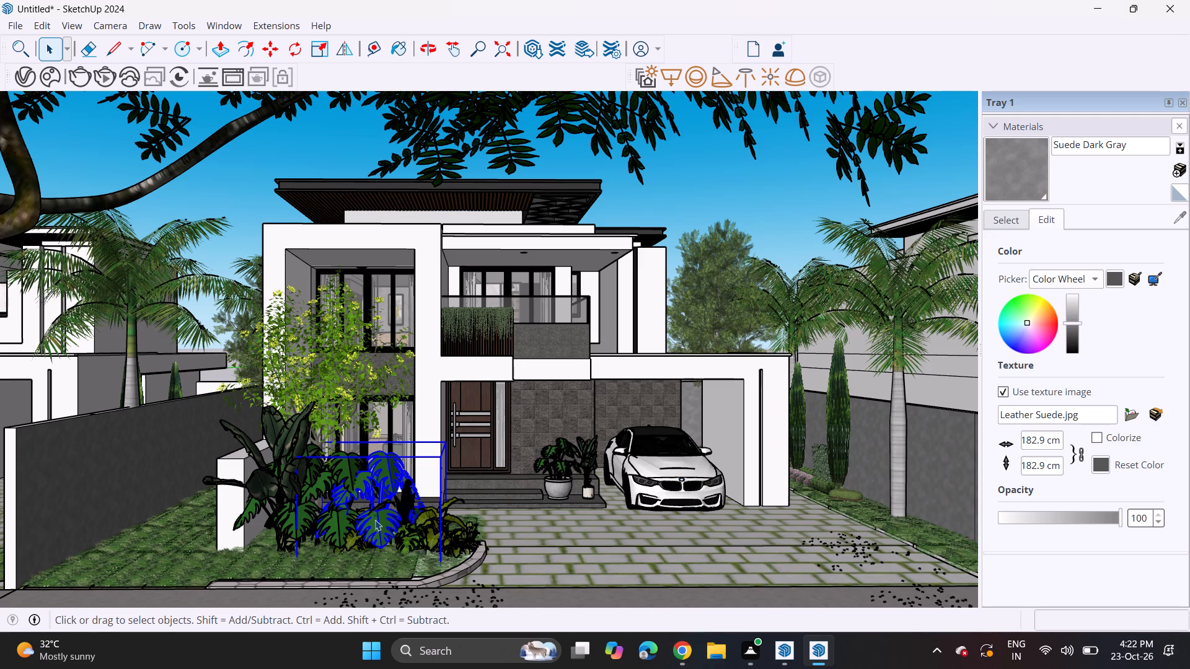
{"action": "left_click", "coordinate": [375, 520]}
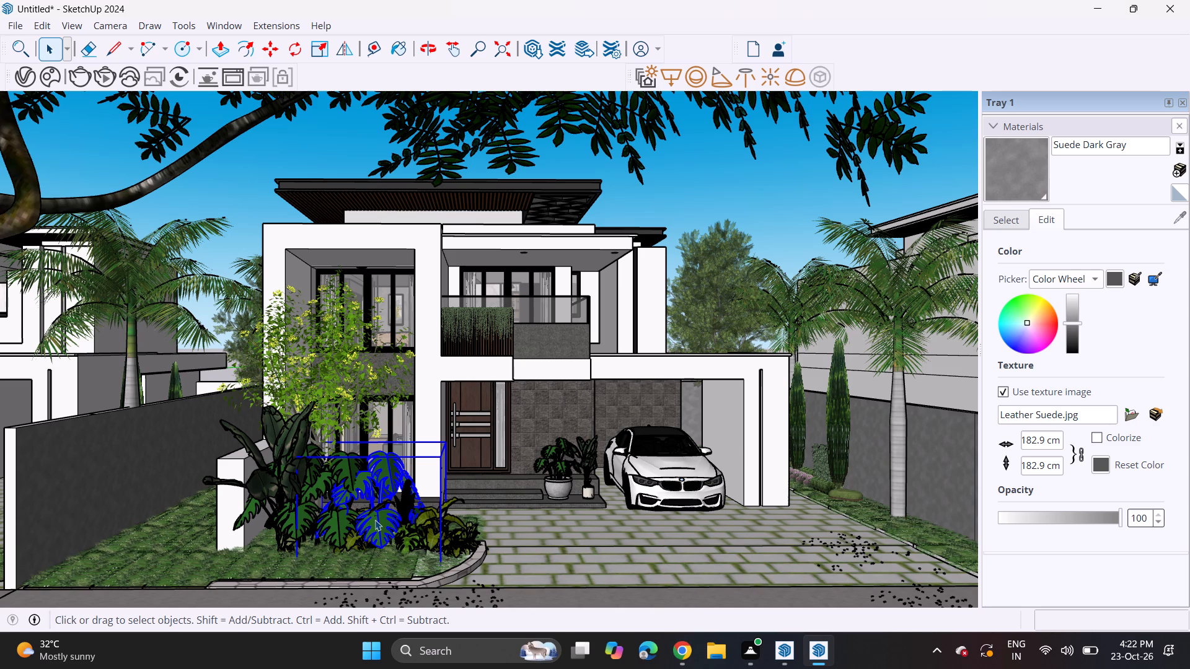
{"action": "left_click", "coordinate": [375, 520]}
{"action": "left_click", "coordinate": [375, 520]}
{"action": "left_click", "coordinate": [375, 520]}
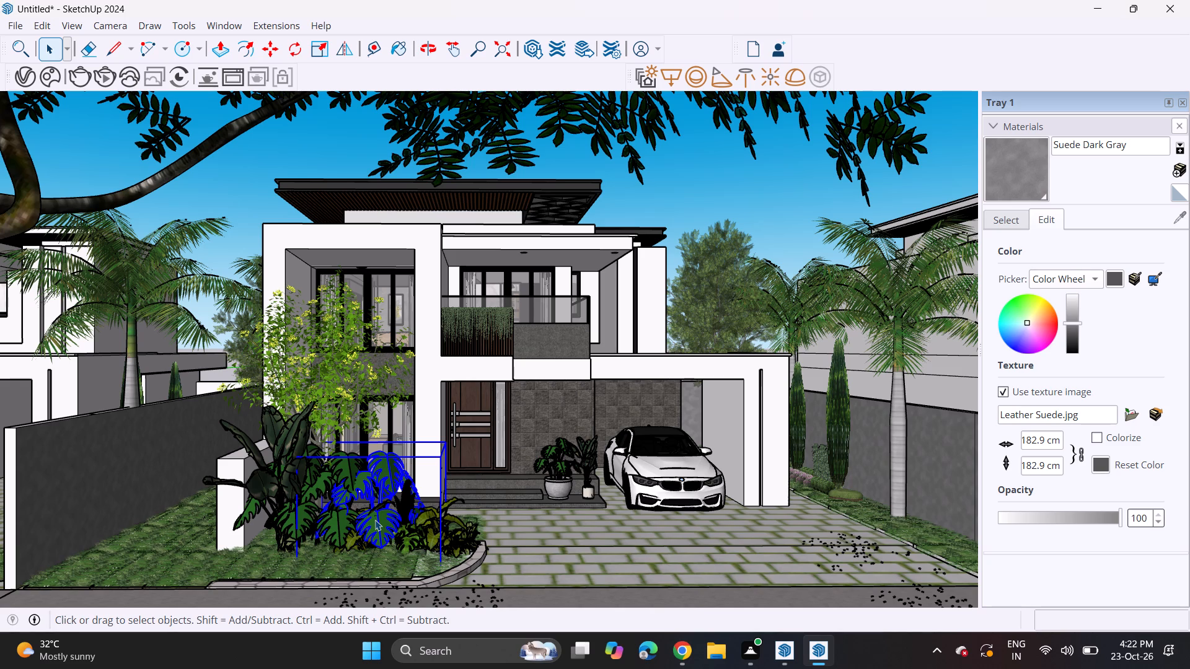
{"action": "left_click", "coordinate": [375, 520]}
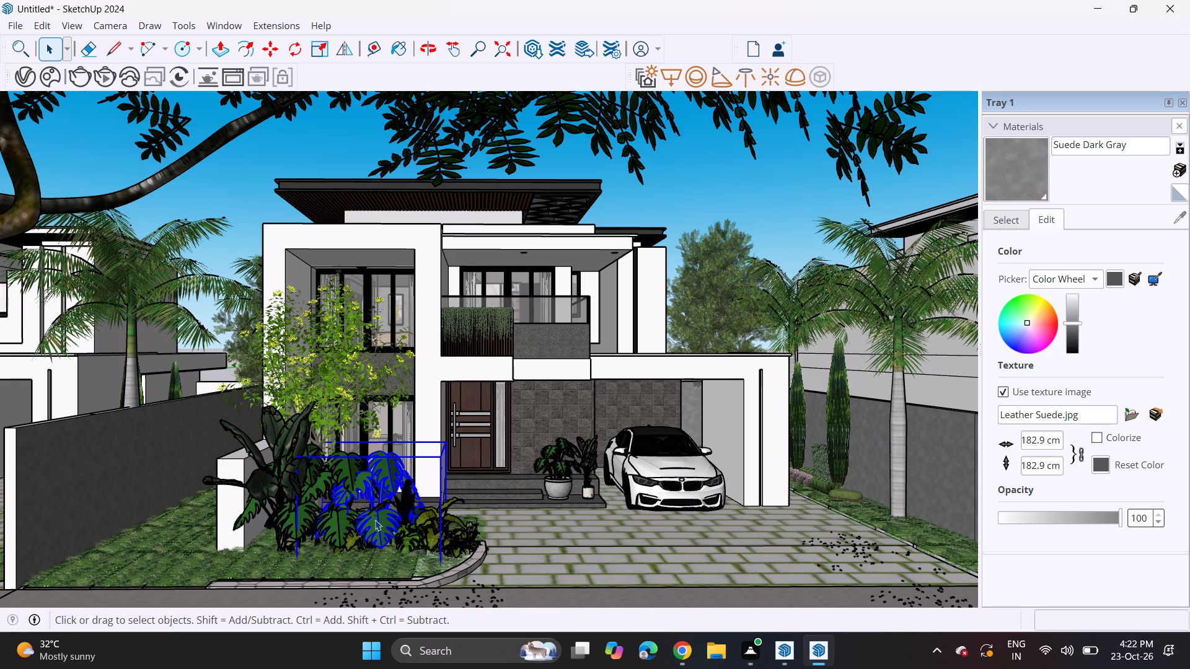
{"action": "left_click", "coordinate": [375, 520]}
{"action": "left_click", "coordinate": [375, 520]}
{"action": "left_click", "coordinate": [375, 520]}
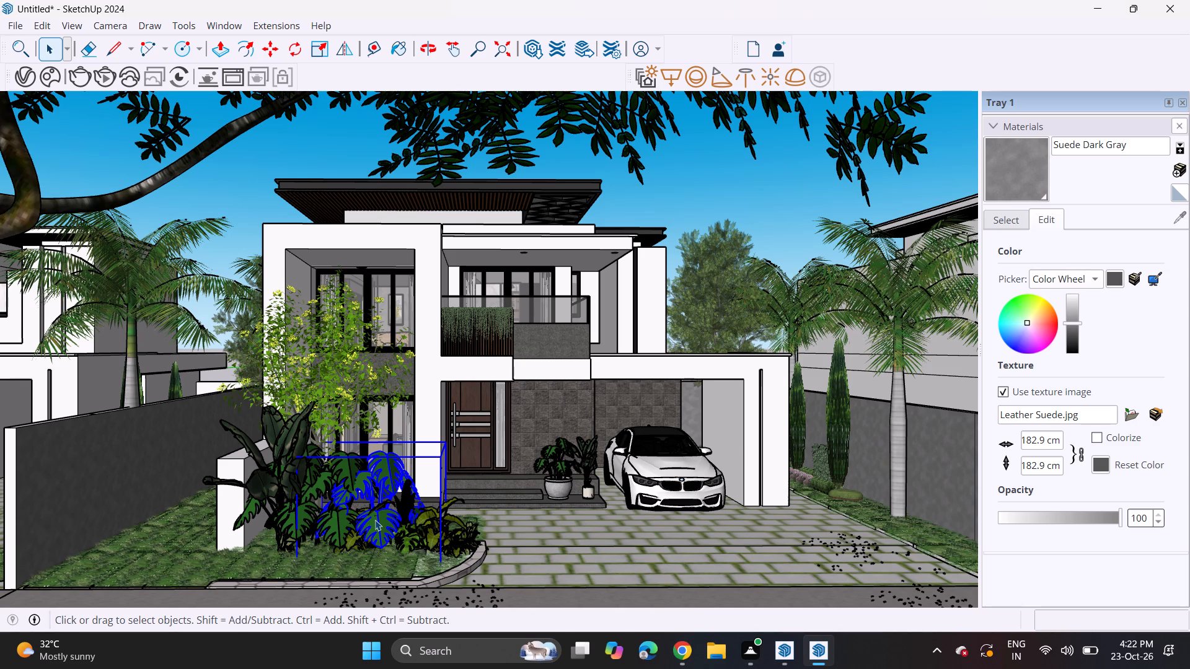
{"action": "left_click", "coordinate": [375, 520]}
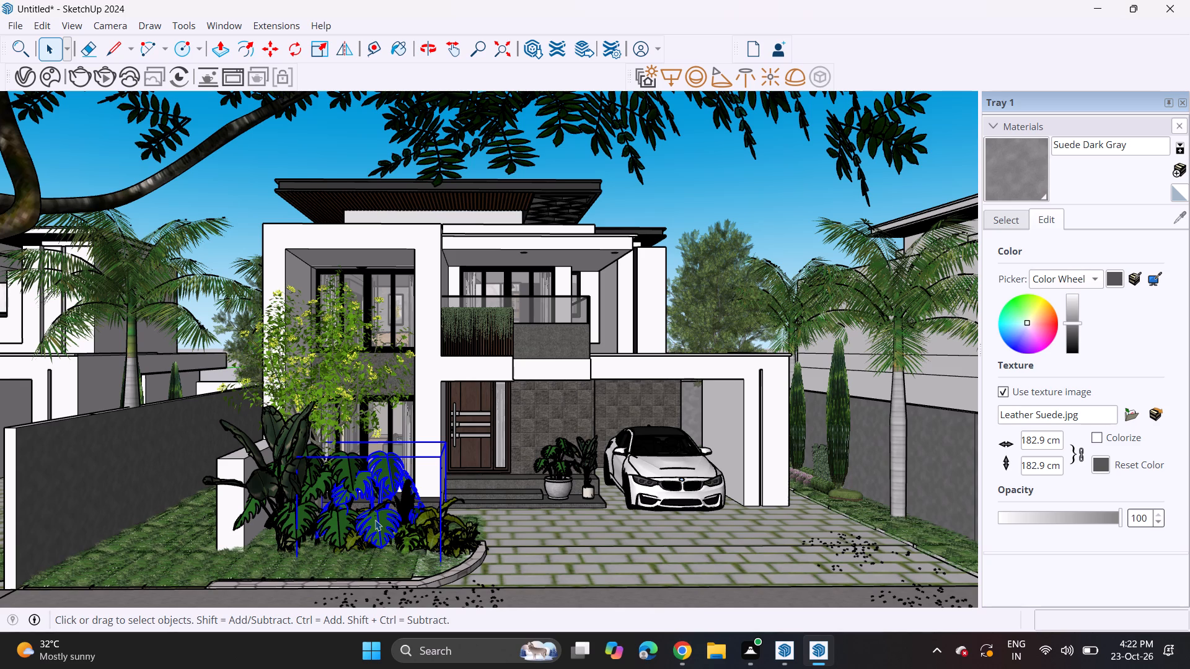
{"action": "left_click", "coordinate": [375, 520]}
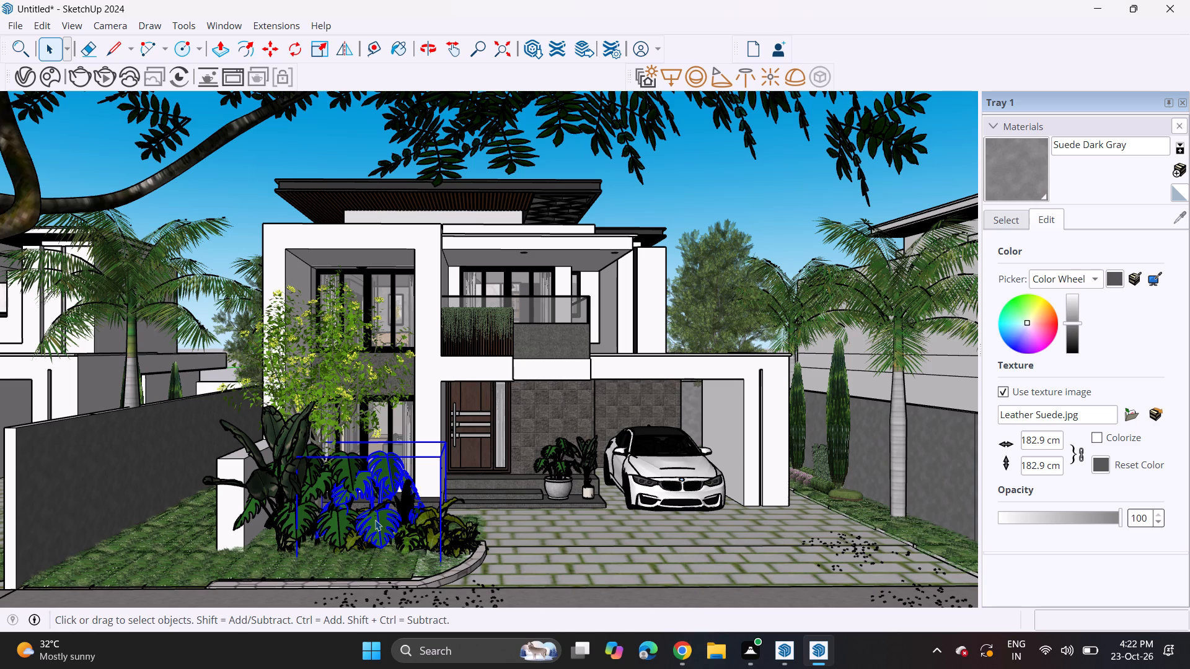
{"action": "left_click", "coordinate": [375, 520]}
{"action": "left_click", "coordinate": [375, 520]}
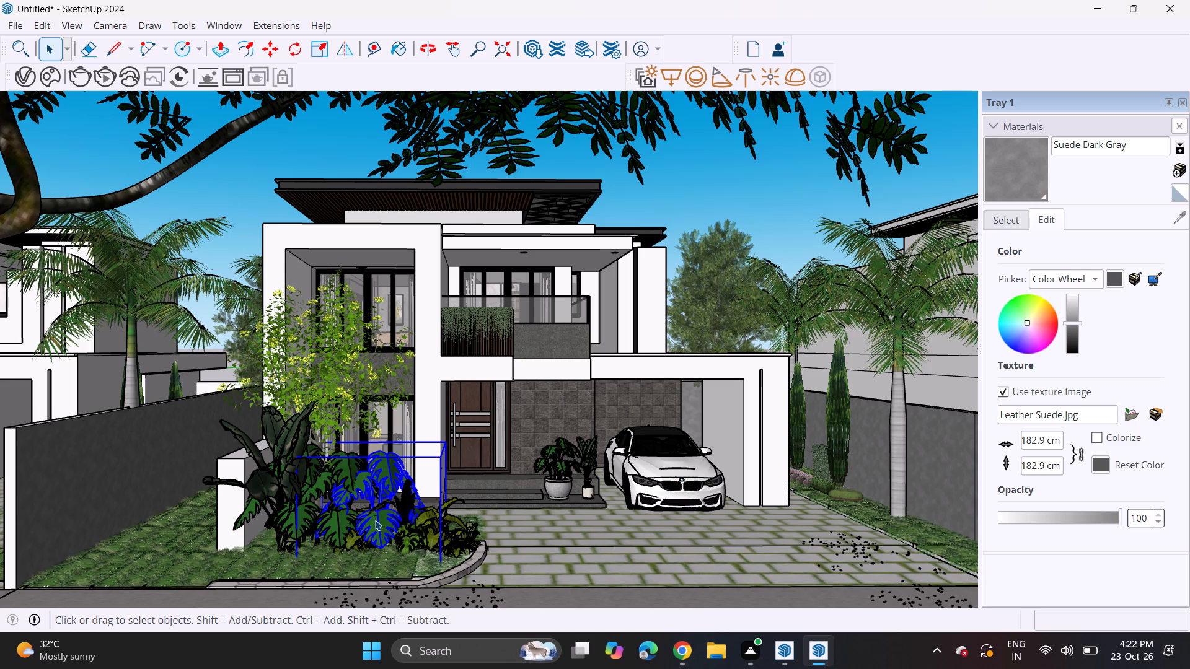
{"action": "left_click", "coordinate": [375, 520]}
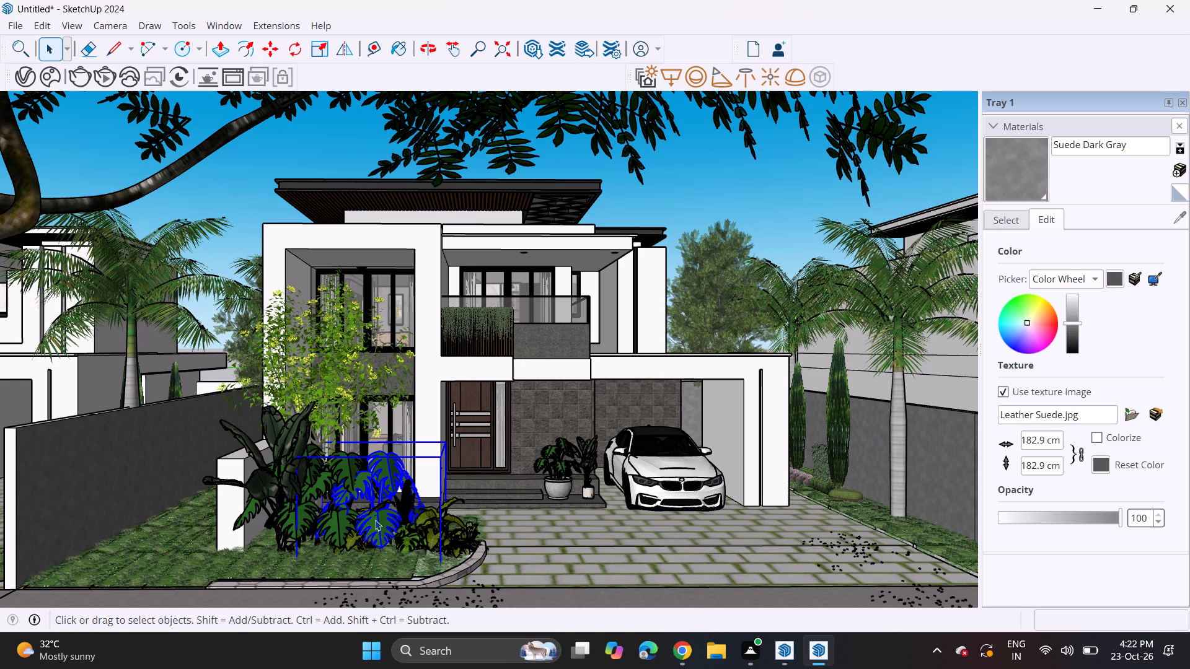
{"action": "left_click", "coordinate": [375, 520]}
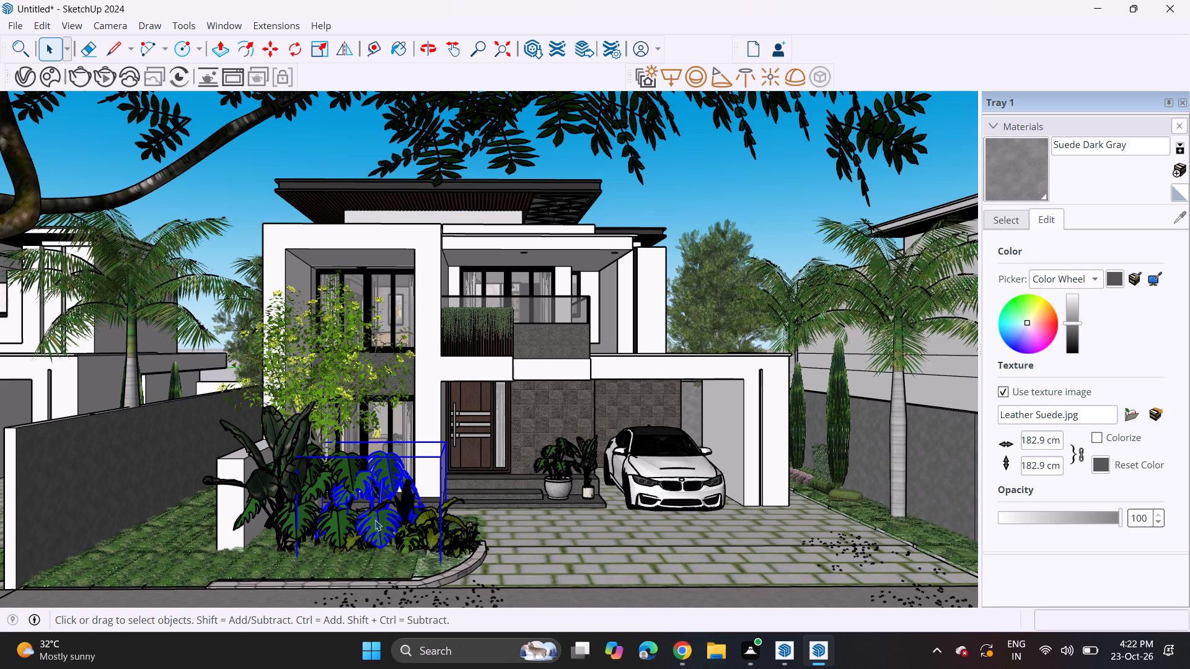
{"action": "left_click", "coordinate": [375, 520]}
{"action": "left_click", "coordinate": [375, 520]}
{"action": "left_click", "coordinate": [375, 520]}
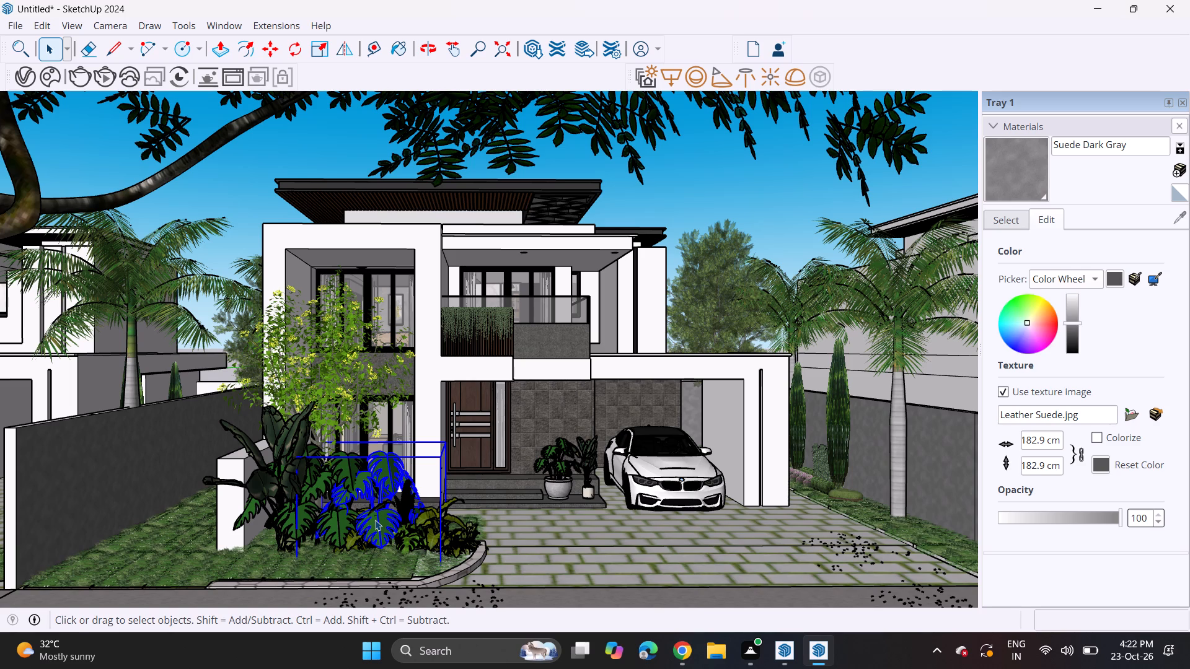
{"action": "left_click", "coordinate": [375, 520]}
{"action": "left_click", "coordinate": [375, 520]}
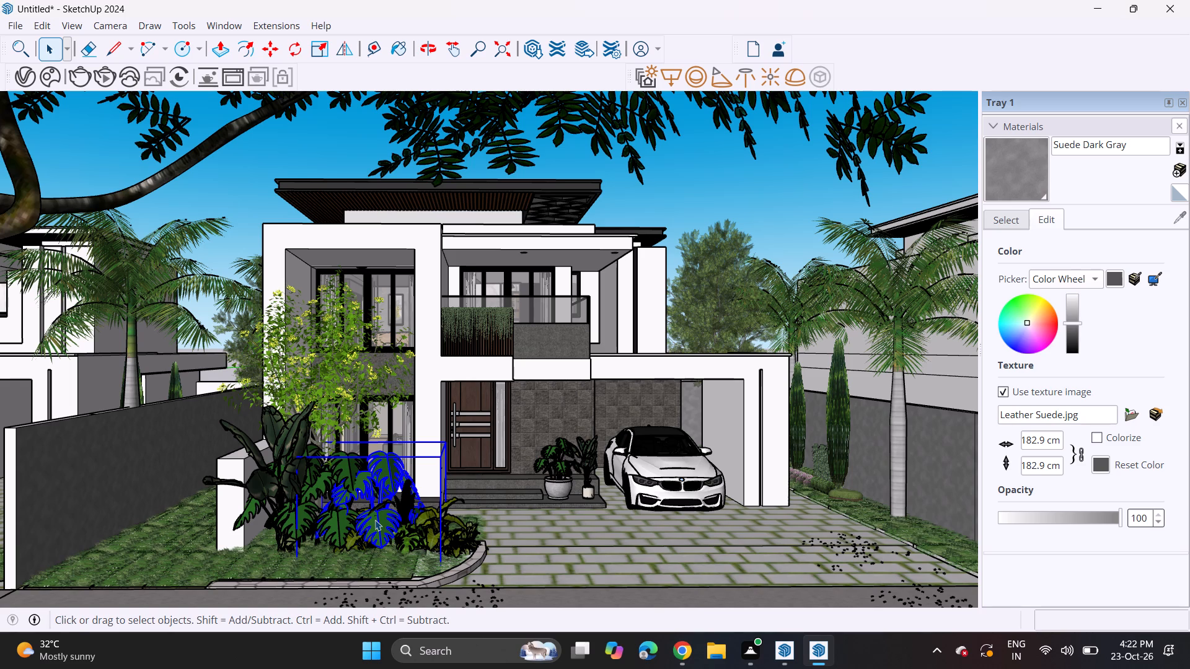
Open the monstera clump in the front garden bed for editing and select its lower front leaf.
{"action": "left_click", "coordinate": [375, 520]}
{"action": "left_click", "coordinate": [375, 520]}
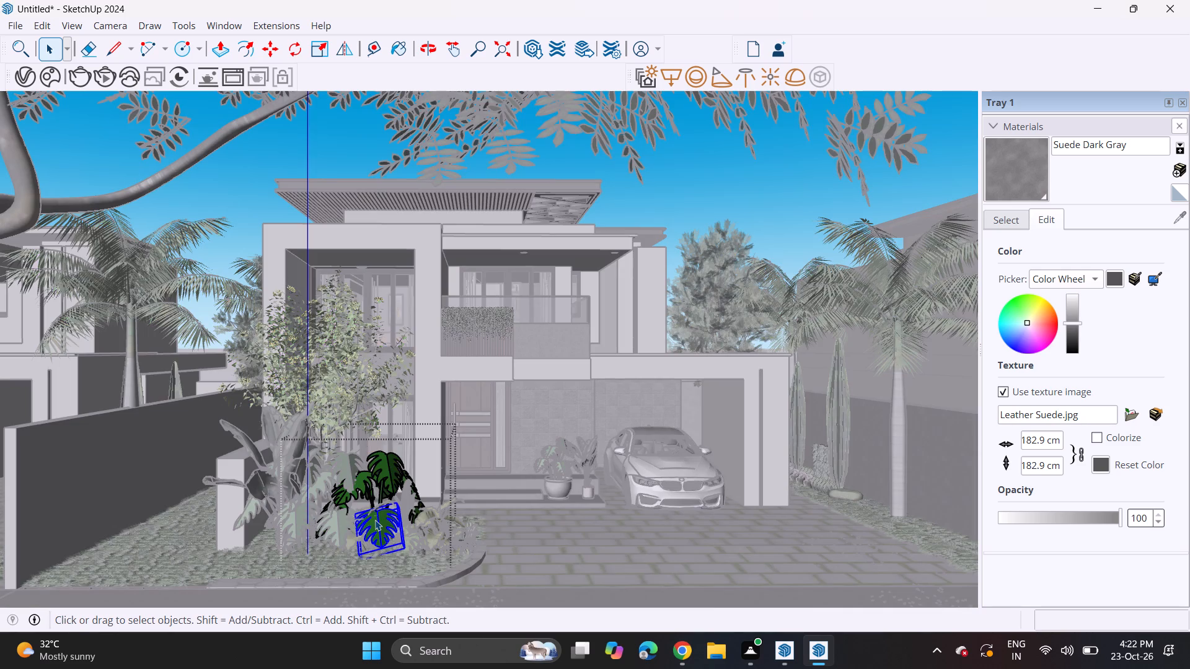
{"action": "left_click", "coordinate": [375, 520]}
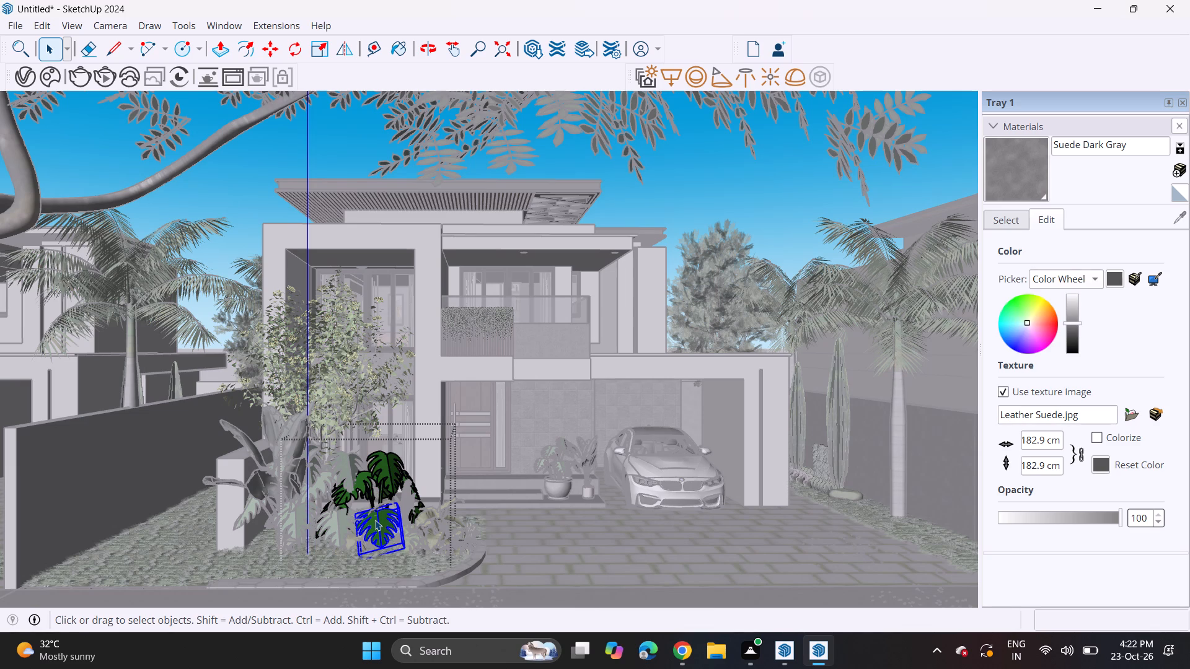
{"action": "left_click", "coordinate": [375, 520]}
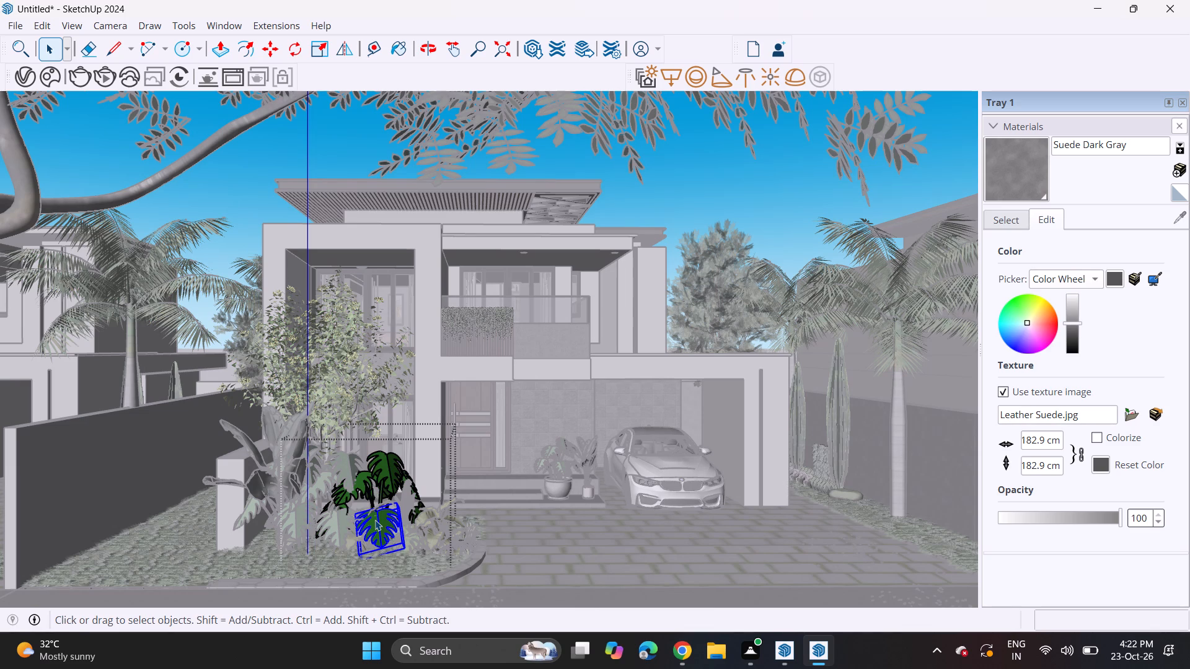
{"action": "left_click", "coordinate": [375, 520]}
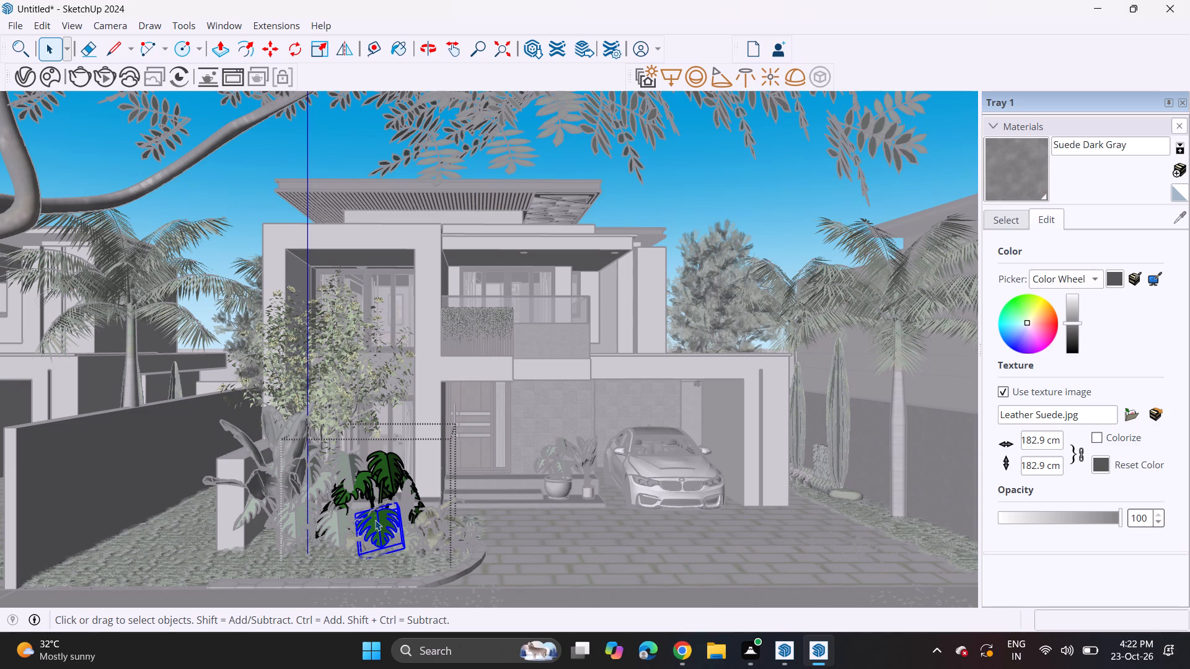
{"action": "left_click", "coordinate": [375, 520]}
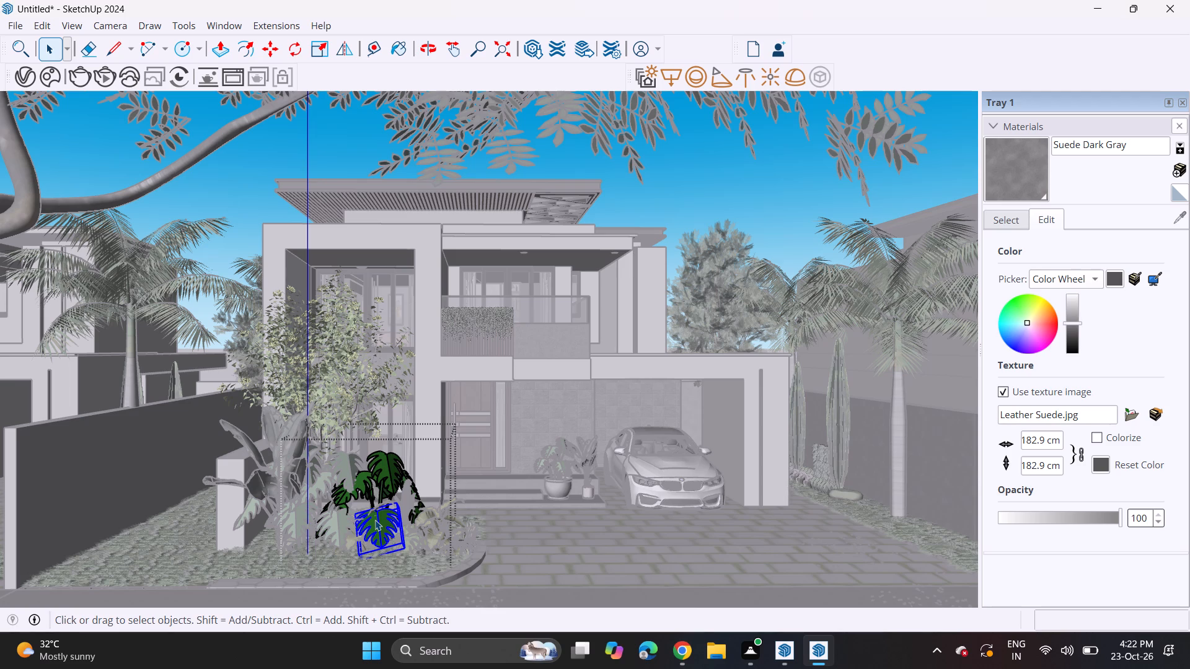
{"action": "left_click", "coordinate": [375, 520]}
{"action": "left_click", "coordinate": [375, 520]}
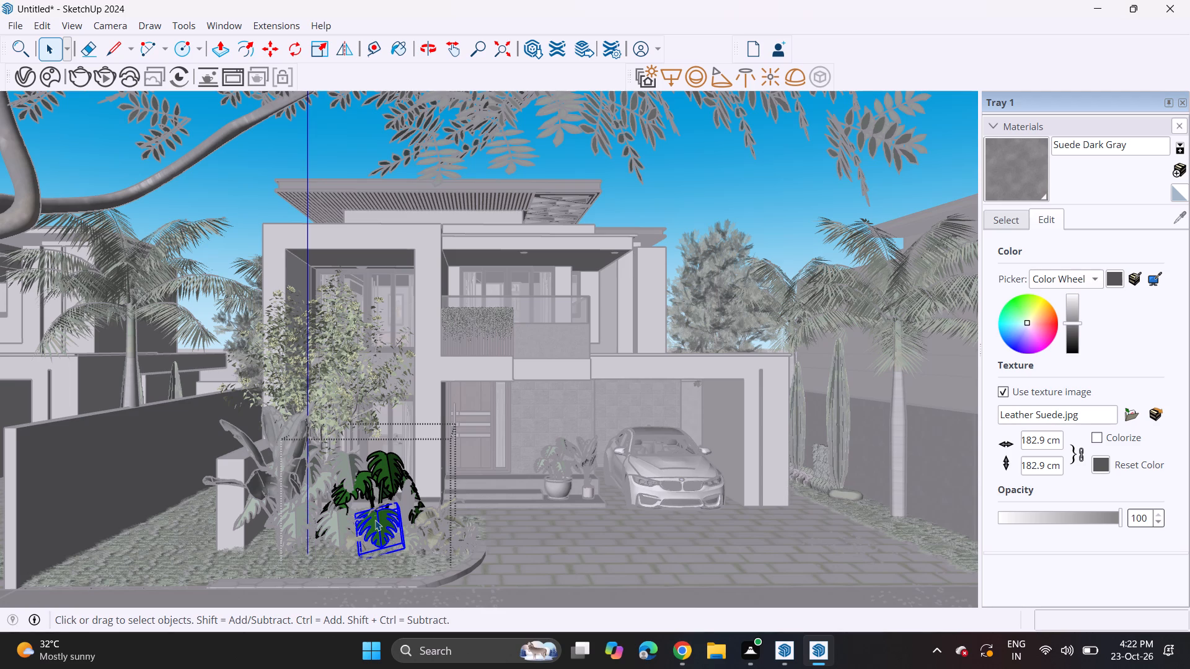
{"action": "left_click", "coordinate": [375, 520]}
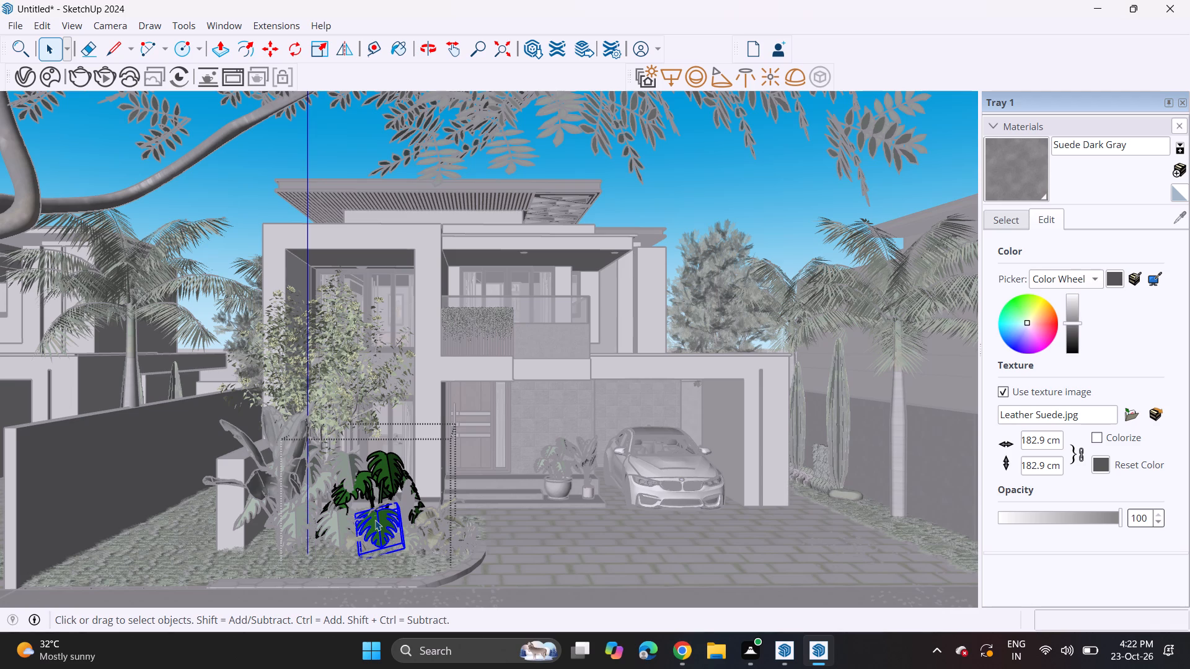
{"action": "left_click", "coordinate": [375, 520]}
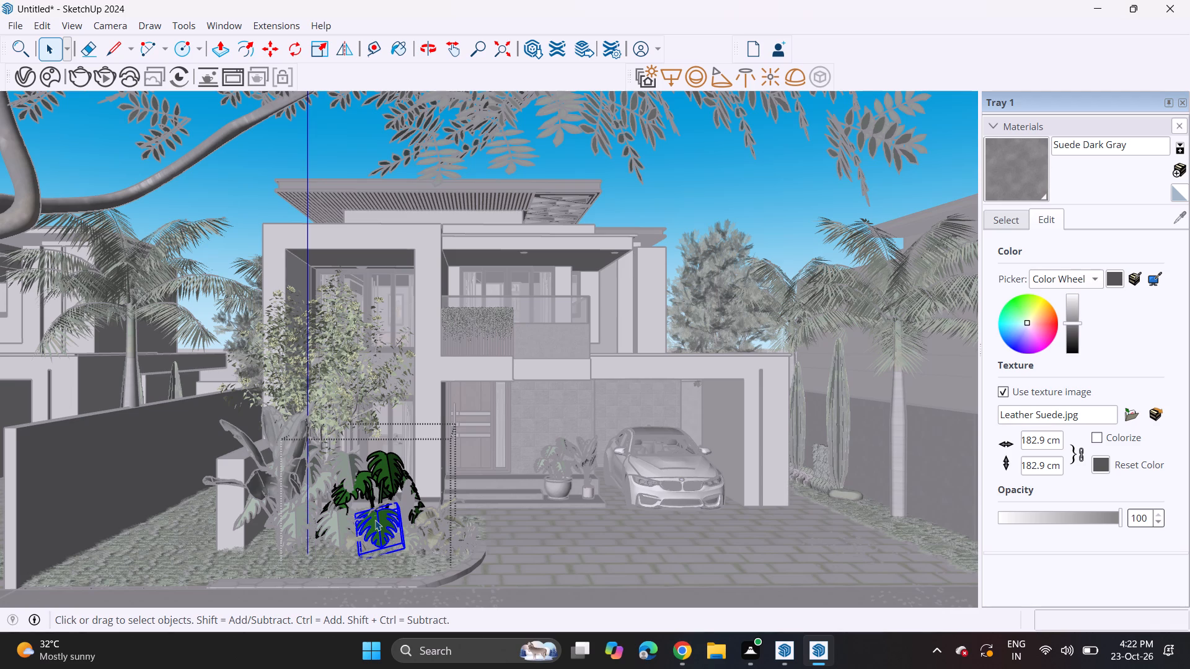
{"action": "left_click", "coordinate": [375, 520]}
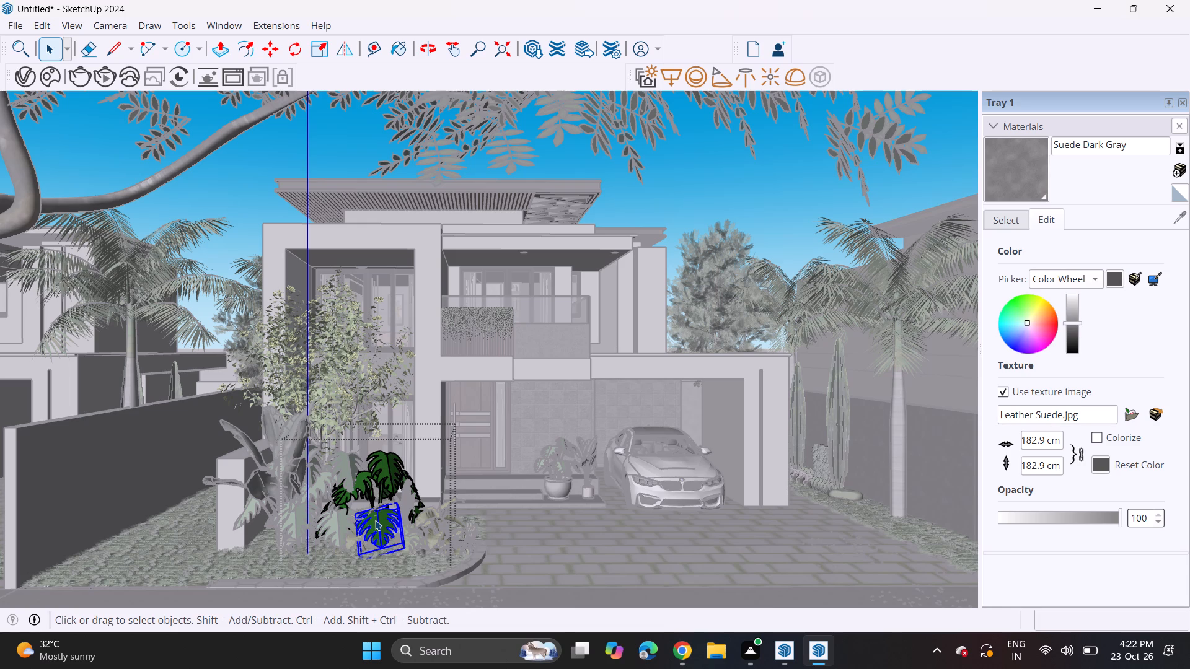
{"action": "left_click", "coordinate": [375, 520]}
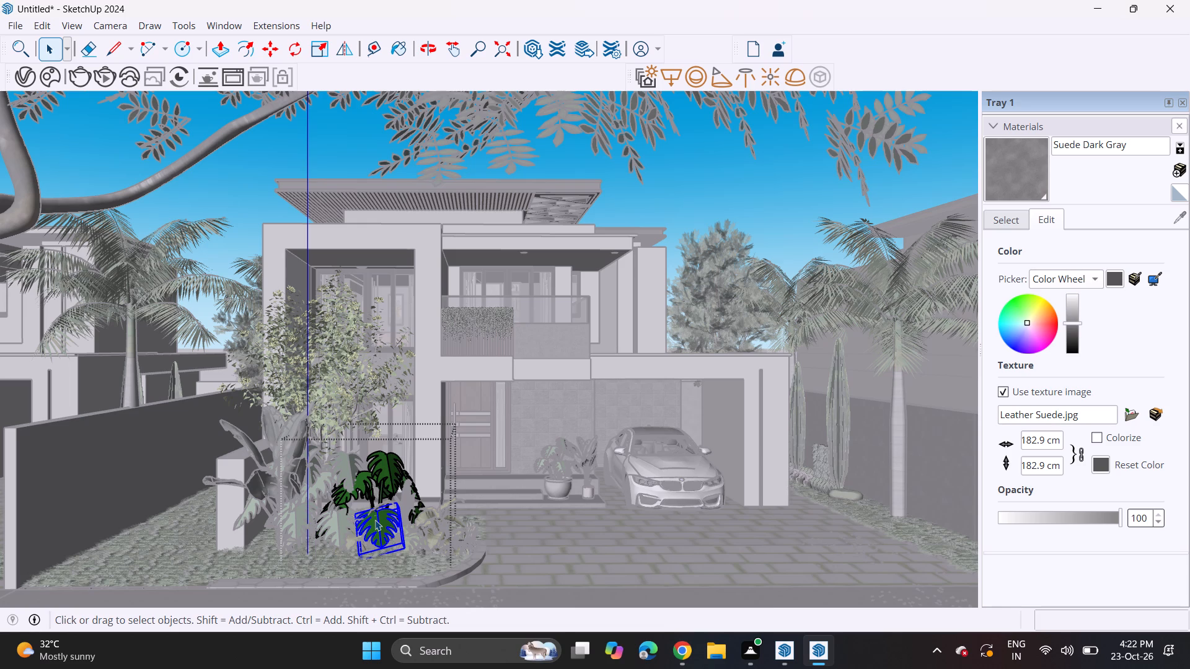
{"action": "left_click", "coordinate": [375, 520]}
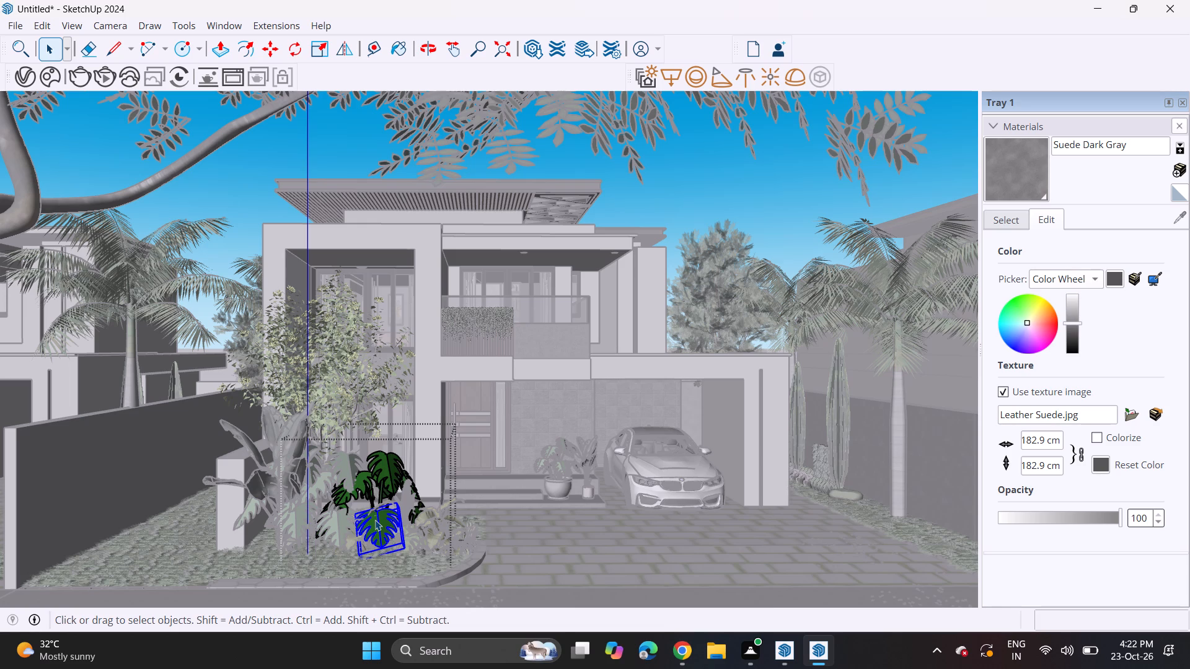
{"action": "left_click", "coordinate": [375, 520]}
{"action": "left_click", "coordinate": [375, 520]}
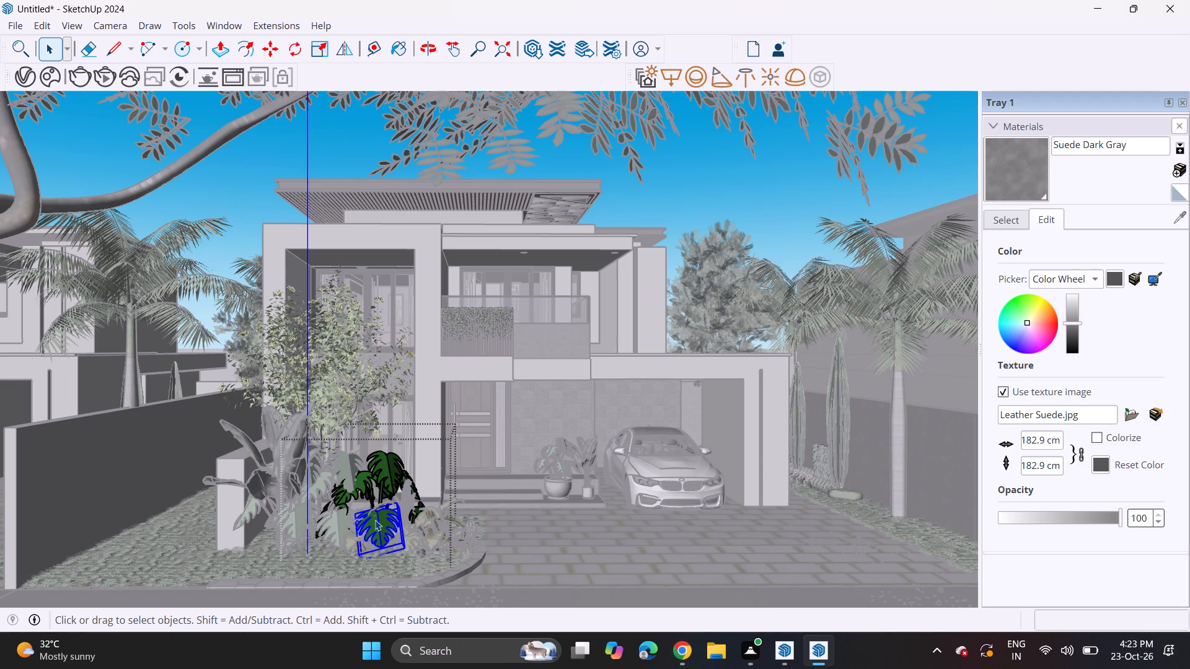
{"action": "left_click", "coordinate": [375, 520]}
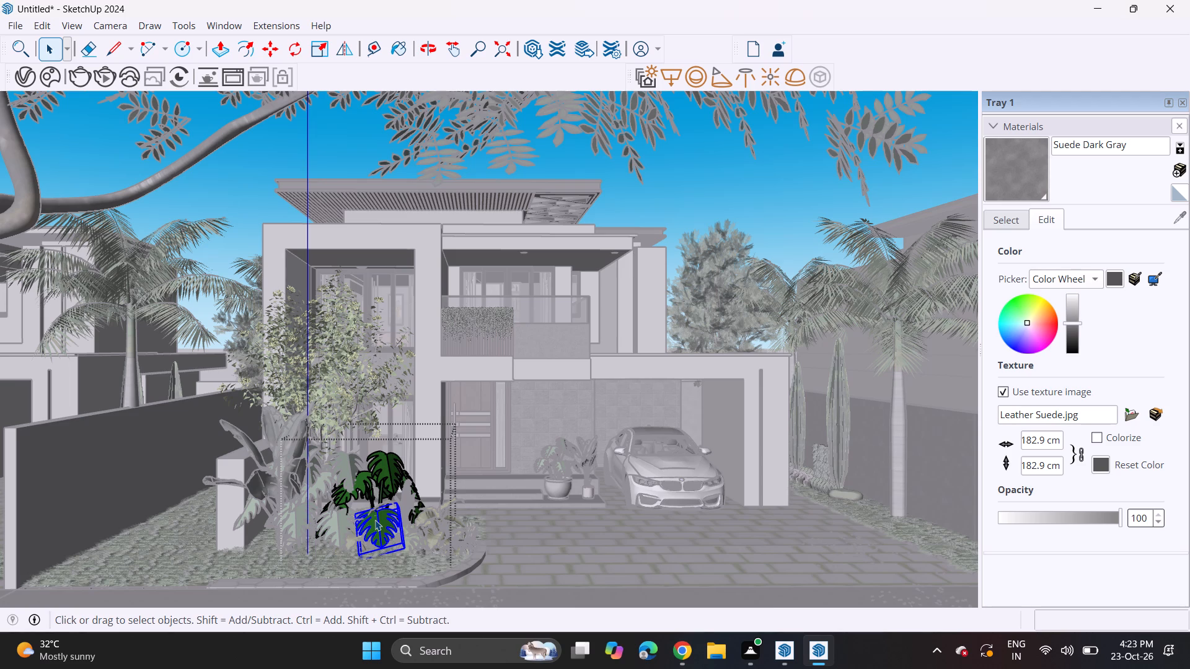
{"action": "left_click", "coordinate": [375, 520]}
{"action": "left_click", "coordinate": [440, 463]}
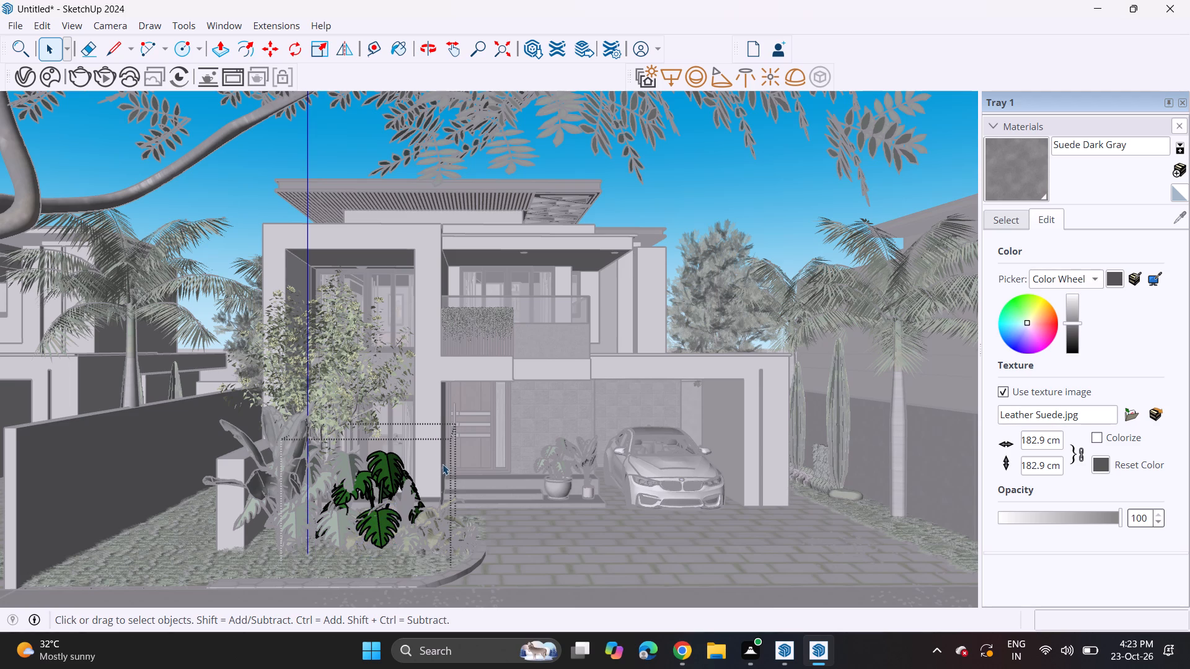
Leave the monstera clump and inspect the driveway paving, upper-floor wall, balcony parapet, white facade frame and balcony hanging plants by selecting each.
{"action": "left_click", "coordinate": [503, 473]}
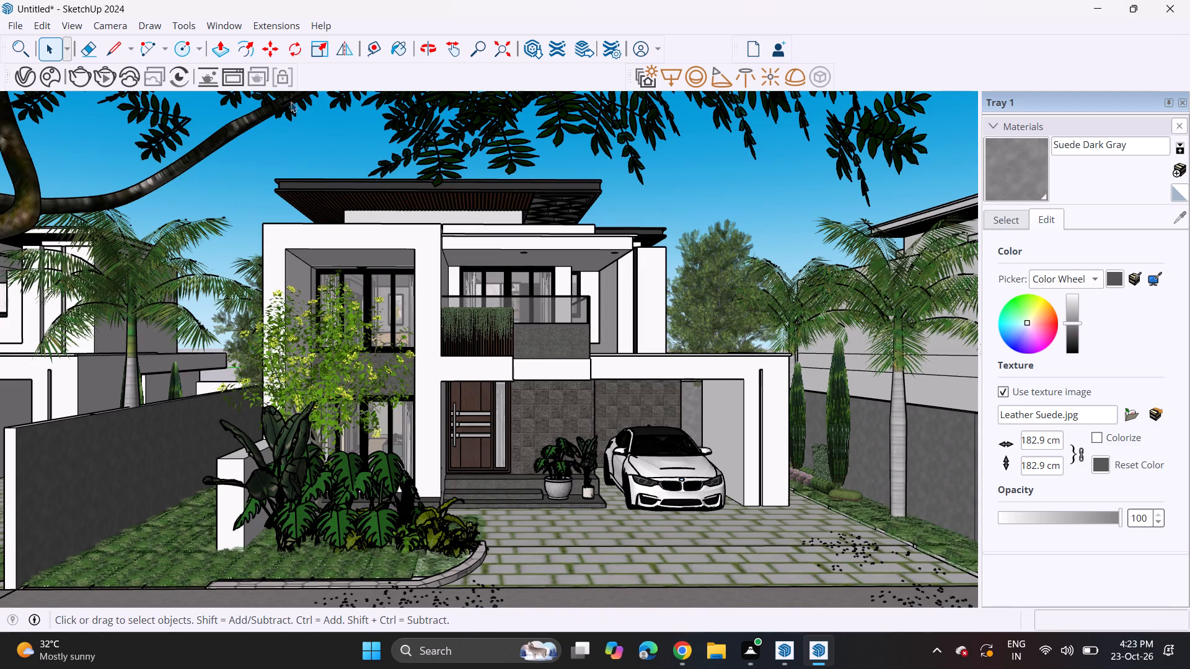
{"action": "left_click", "coordinate": [773, 554]}
{"action": "left_click", "coordinate": [766, 510]}
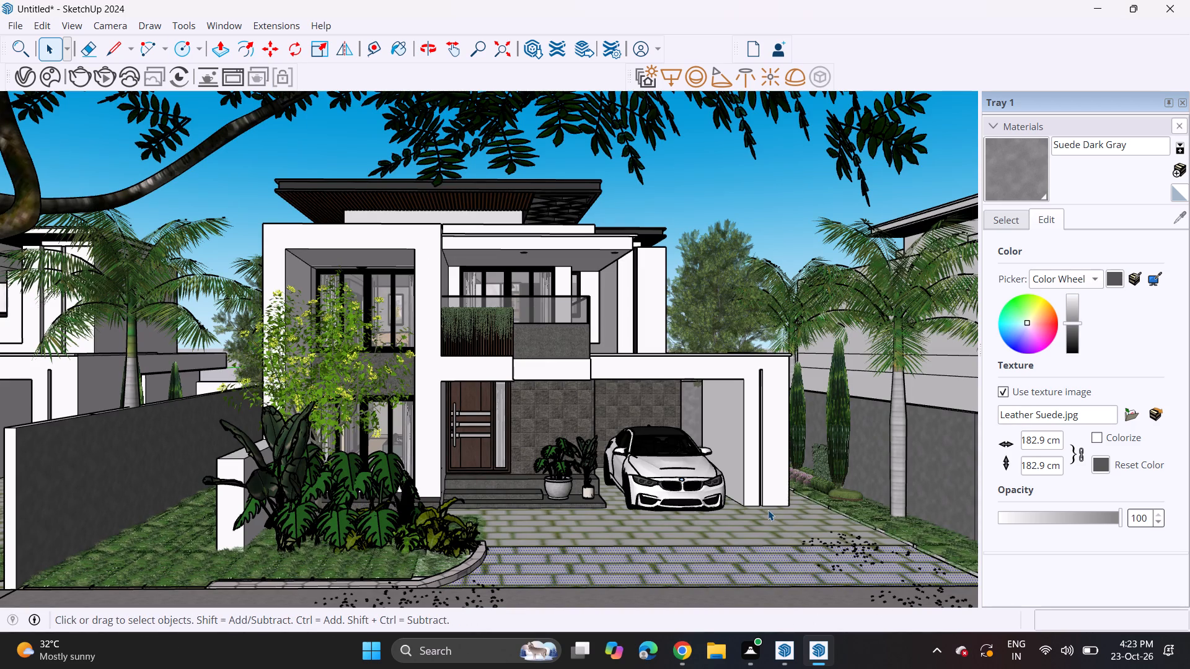
{"action": "left_click", "coordinate": [777, 445]}
{"action": "left_click", "coordinate": [645, 325]}
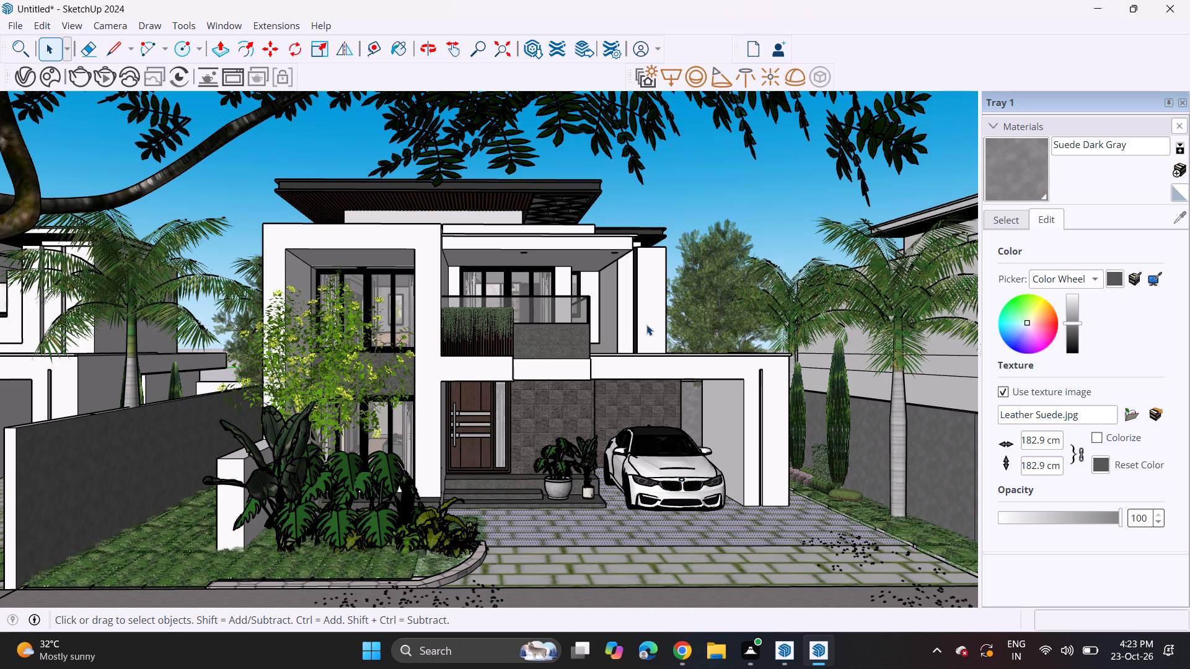
{"action": "left_click", "coordinate": [593, 314]}
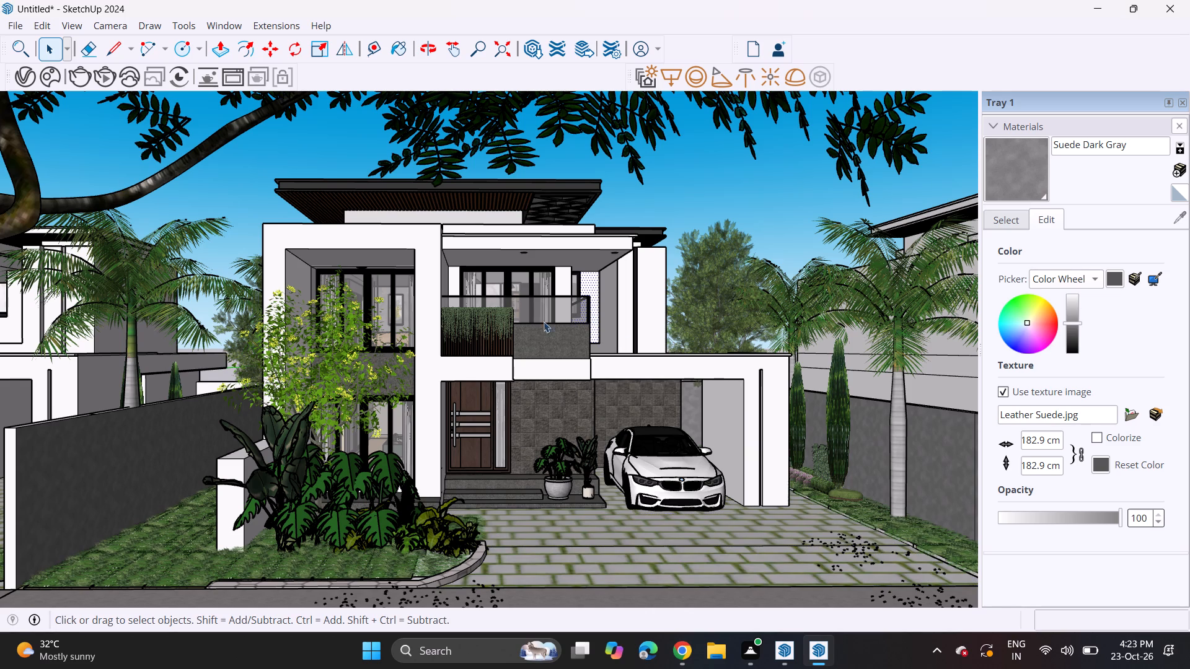
{"action": "left_click", "coordinate": [535, 321]}
{"action": "left_click", "coordinate": [490, 362]}
{"action": "left_click", "coordinate": [490, 362]}
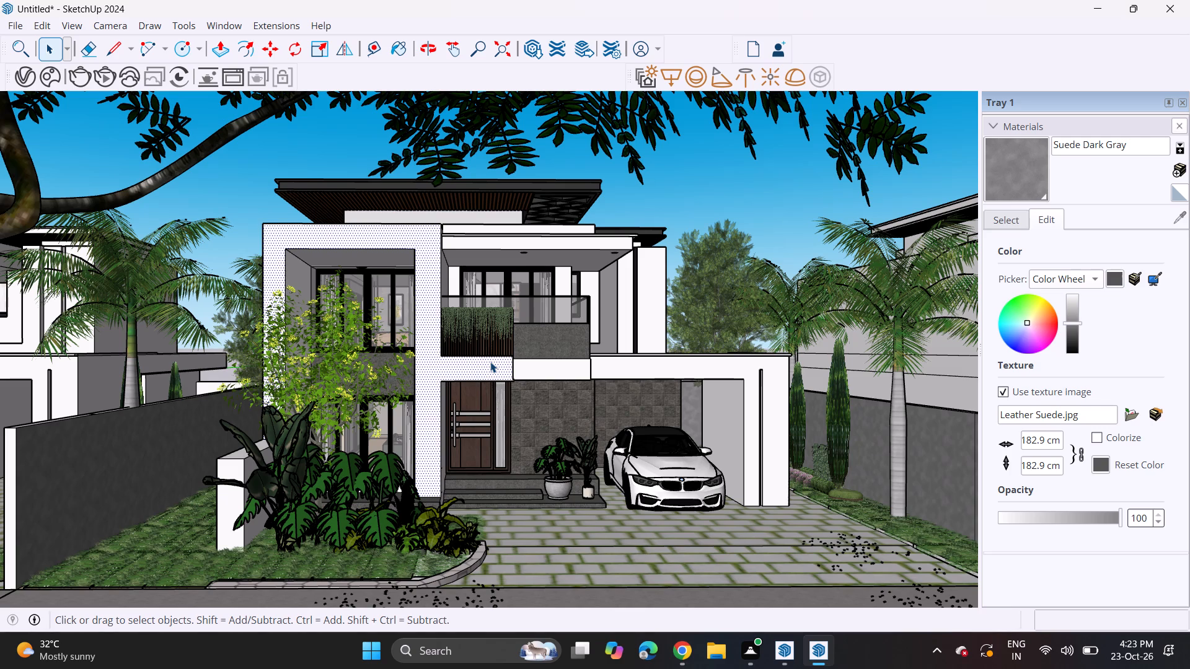
{"action": "left_click", "coordinate": [490, 362]}
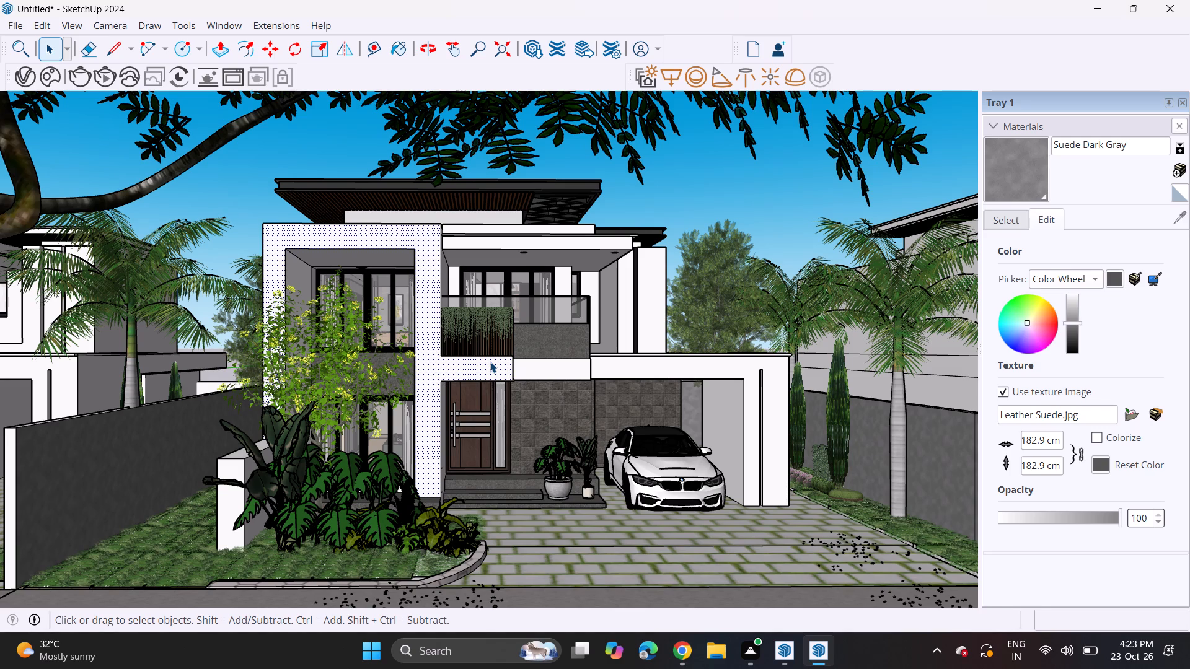
{"action": "left_click", "coordinate": [490, 362]}
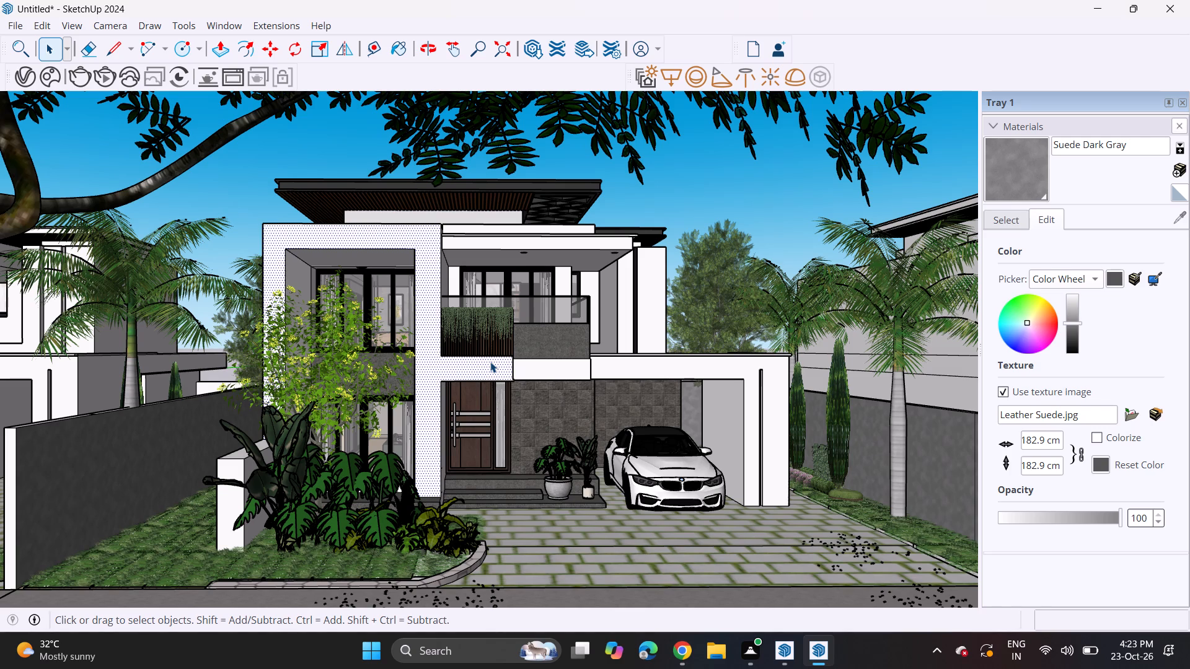
{"action": "left_click", "coordinate": [490, 362]}
{"action": "left_click", "coordinate": [490, 362]}
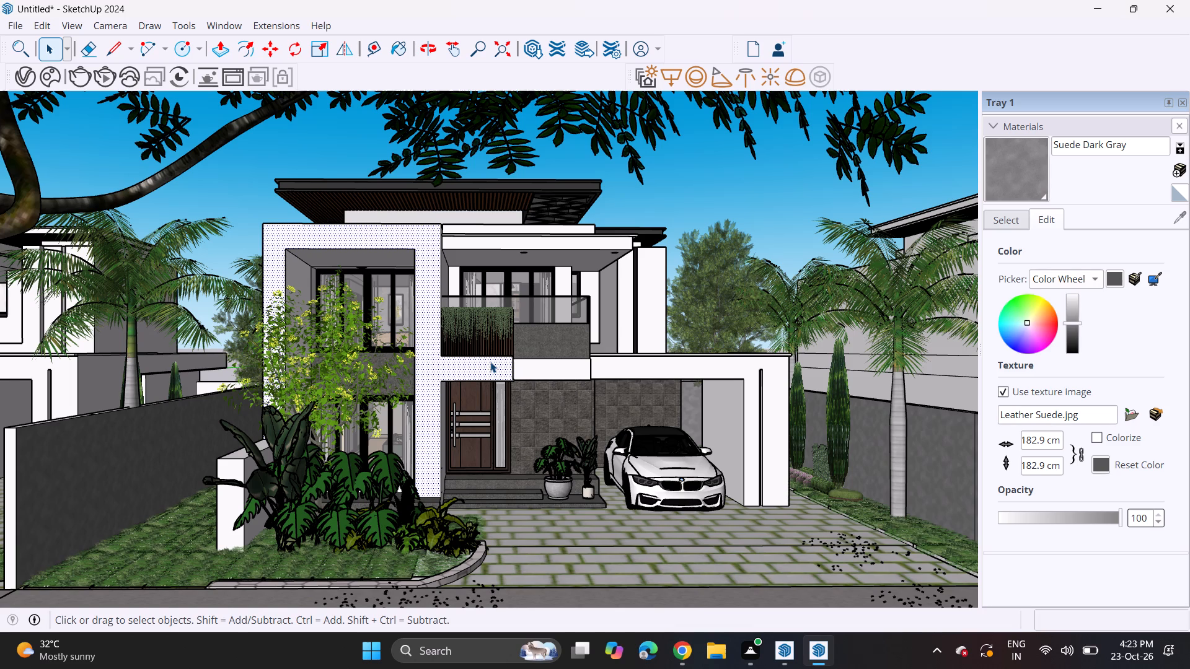
{"action": "left_click", "coordinate": [490, 362]}
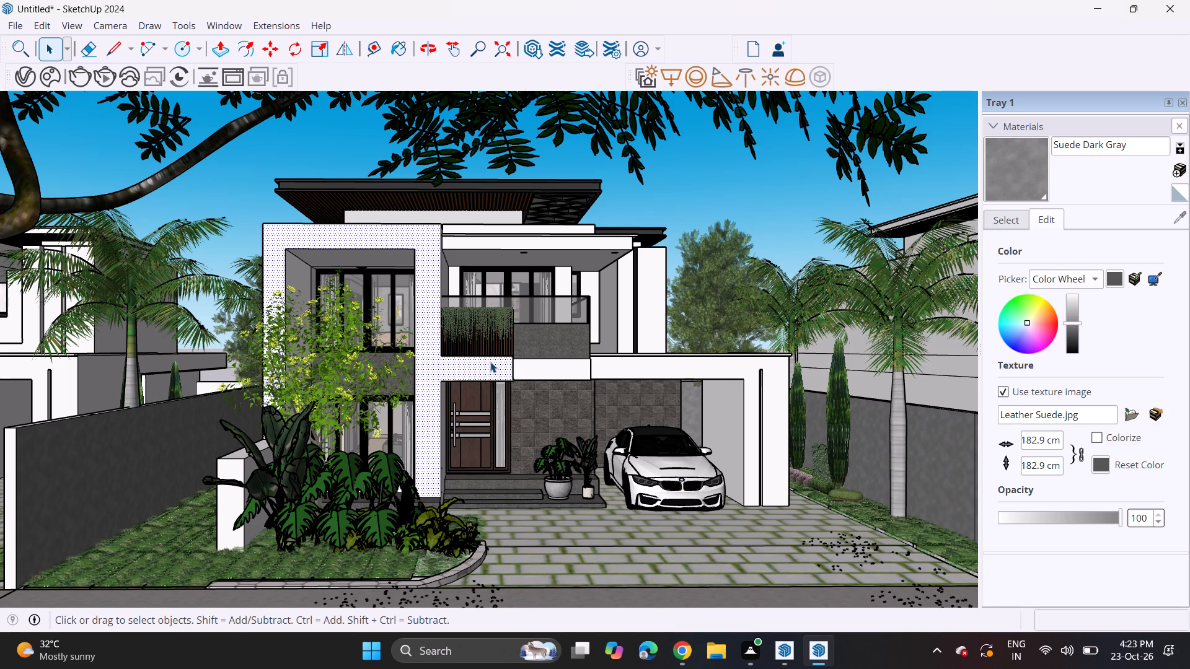
{"action": "right_click", "coordinate": [491, 362]}
{"action": "left_click", "coordinate": [491, 362]}
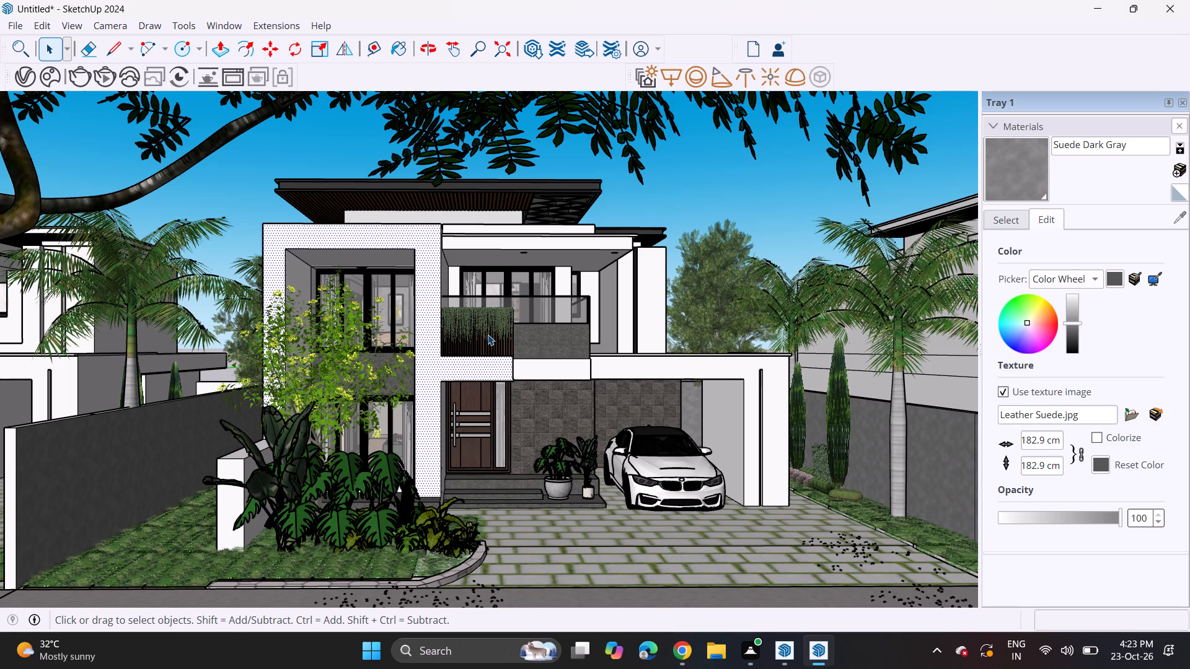
{"action": "left_click", "coordinate": [488, 334]}
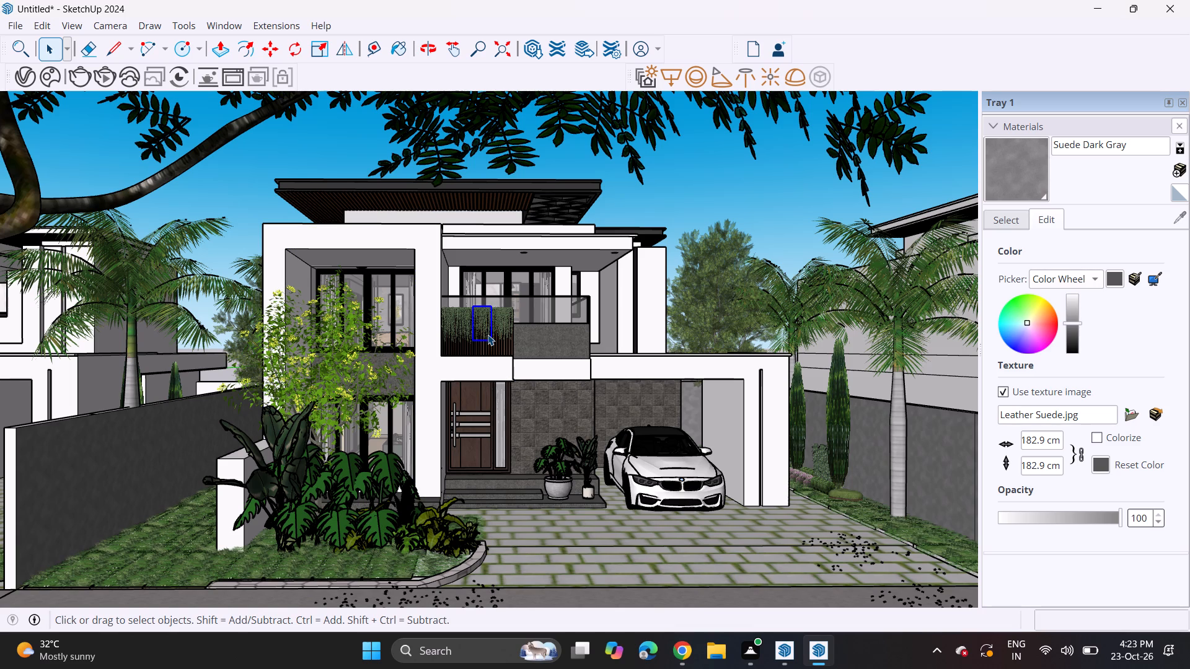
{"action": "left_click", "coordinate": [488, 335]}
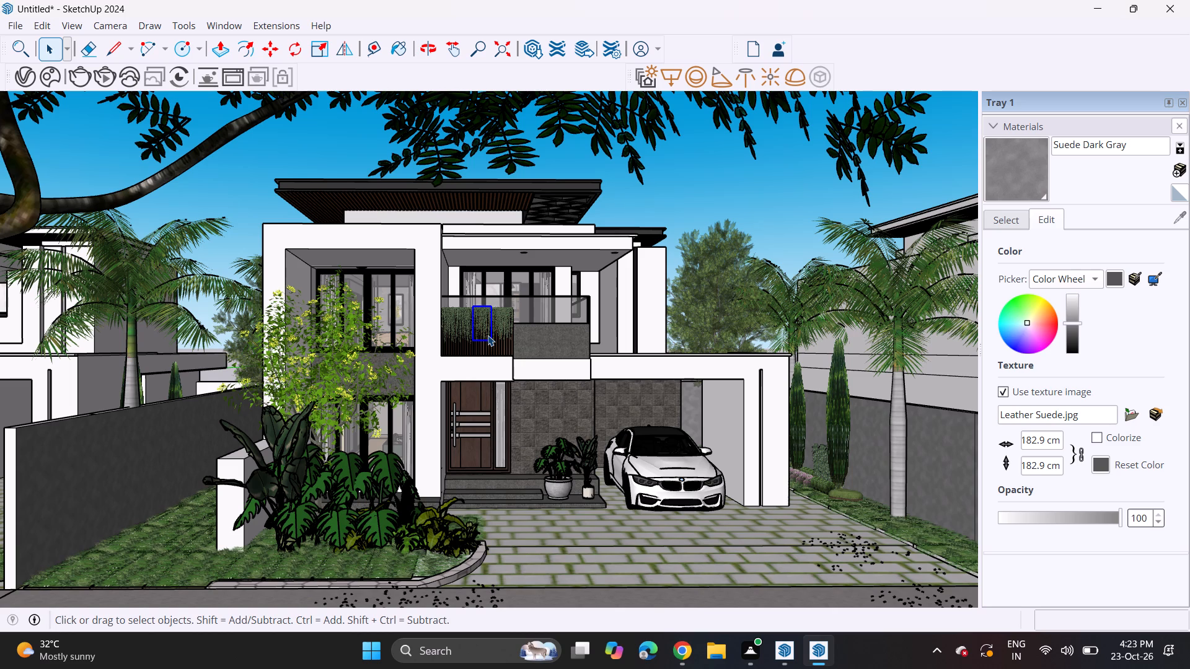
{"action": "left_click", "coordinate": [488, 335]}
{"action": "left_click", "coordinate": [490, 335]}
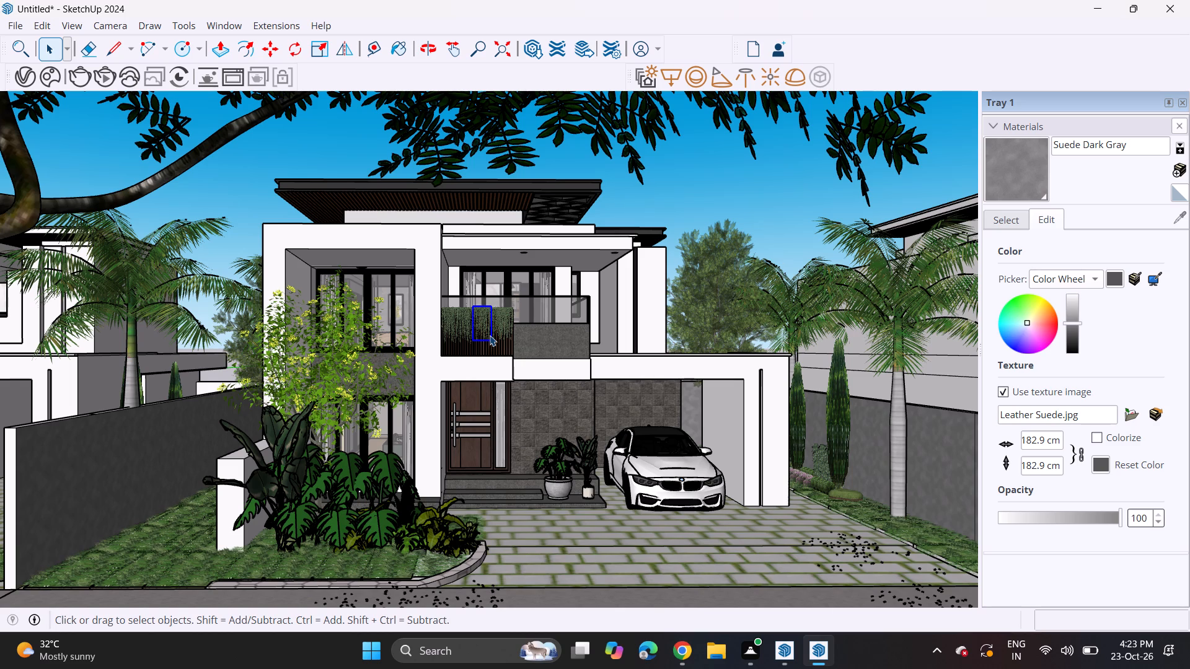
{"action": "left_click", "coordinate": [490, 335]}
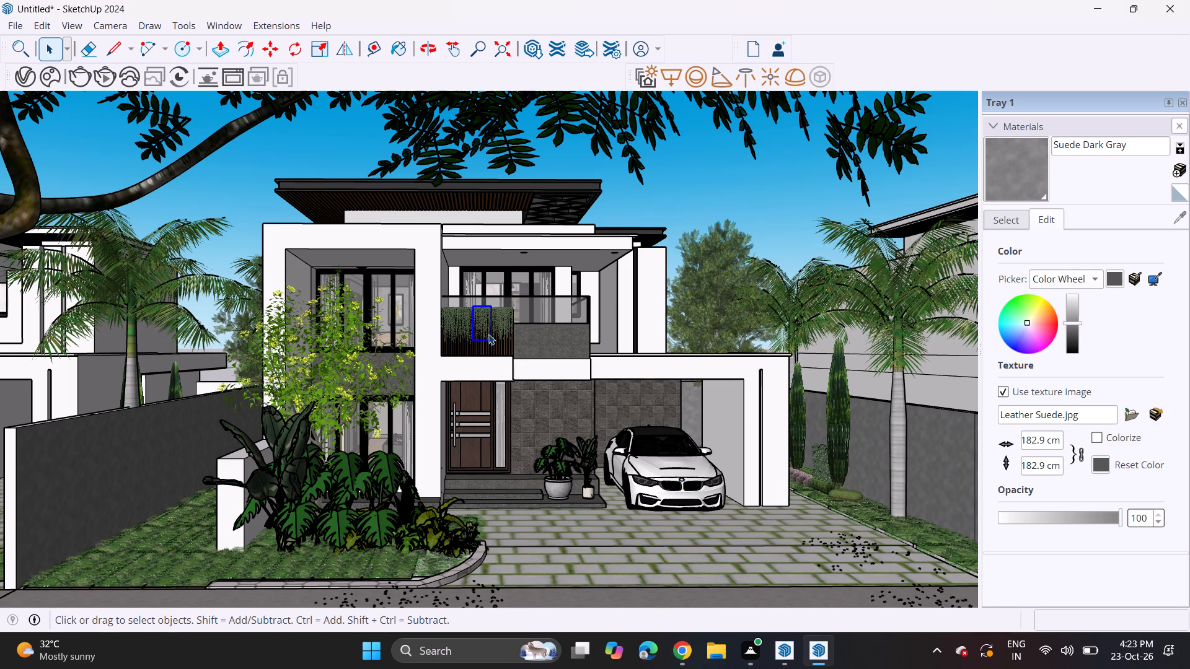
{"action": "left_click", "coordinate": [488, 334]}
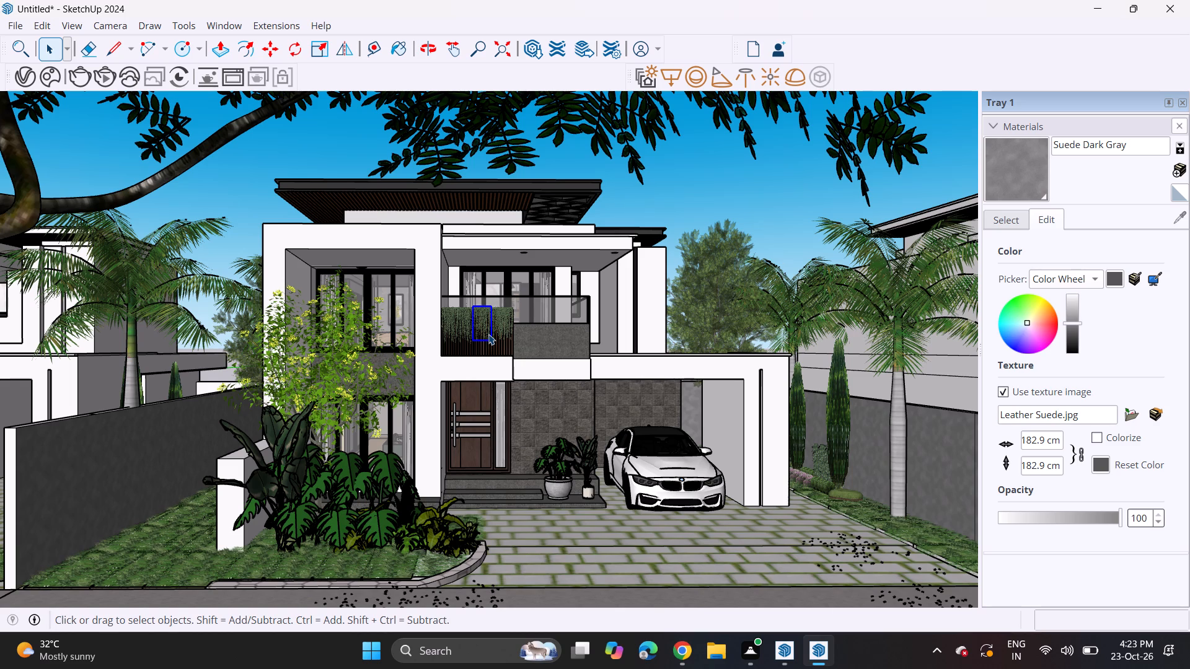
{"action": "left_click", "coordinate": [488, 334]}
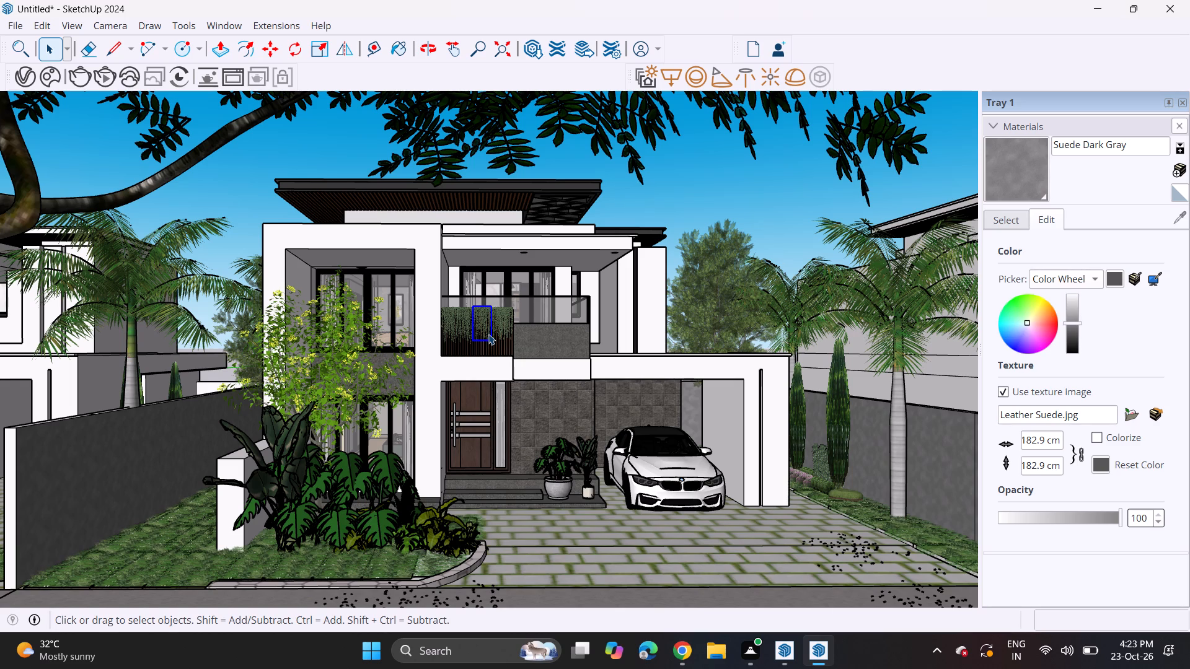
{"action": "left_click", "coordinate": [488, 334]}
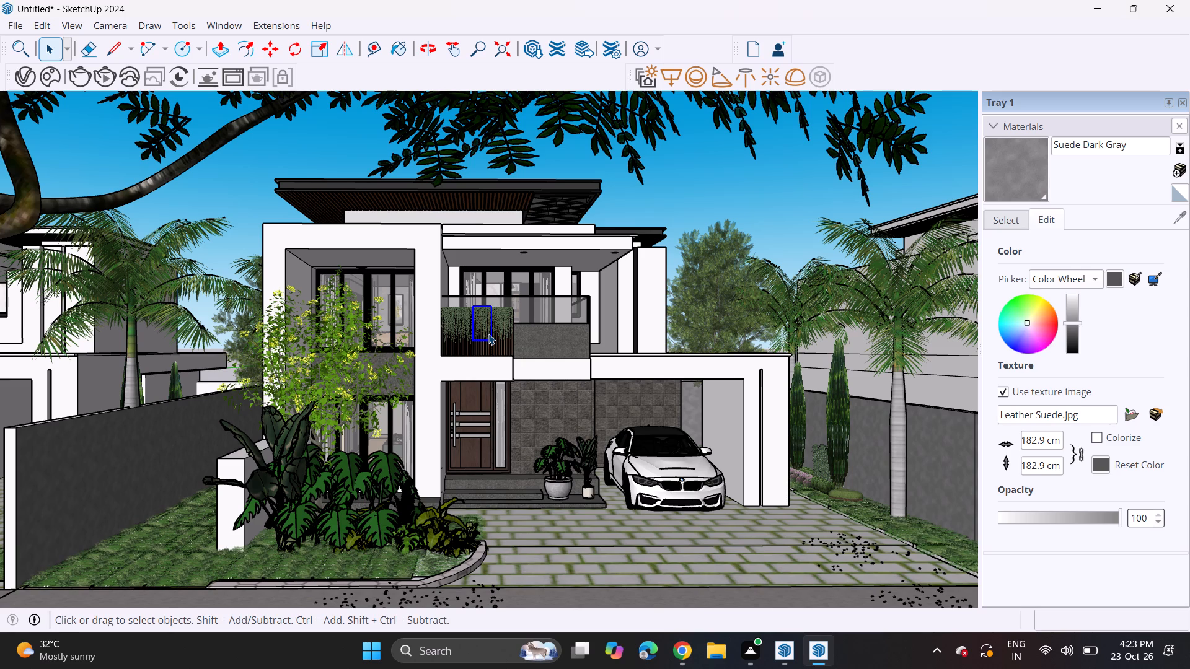
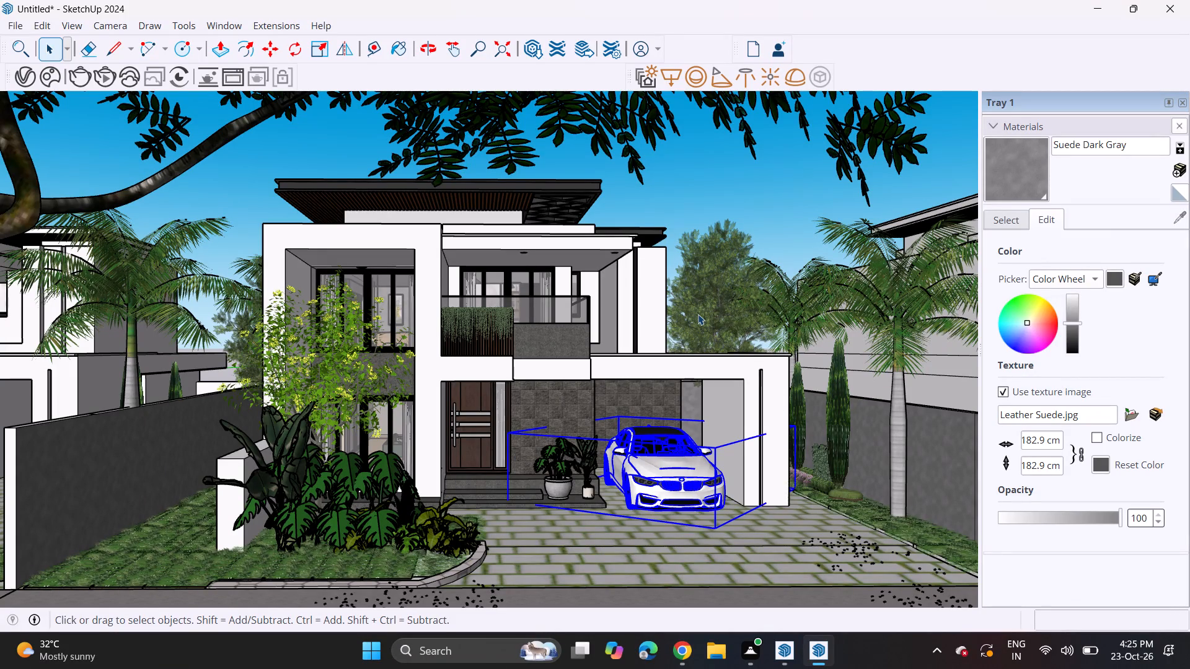
Inspect the upper-floor side walls, the glass balcony railing and the grey boundary wall beside the lawn by selecting each.
{"action": "left_click", "coordinate": [668, 294]}
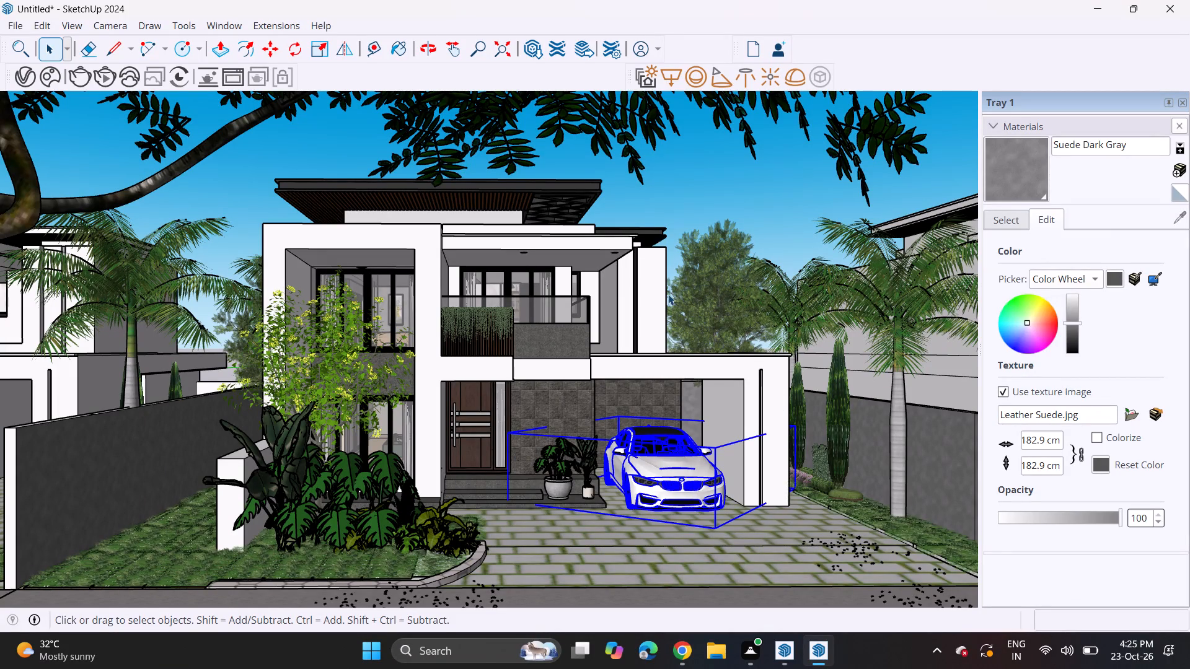
{"action": "left_click", "coordinate": [663, 297]}
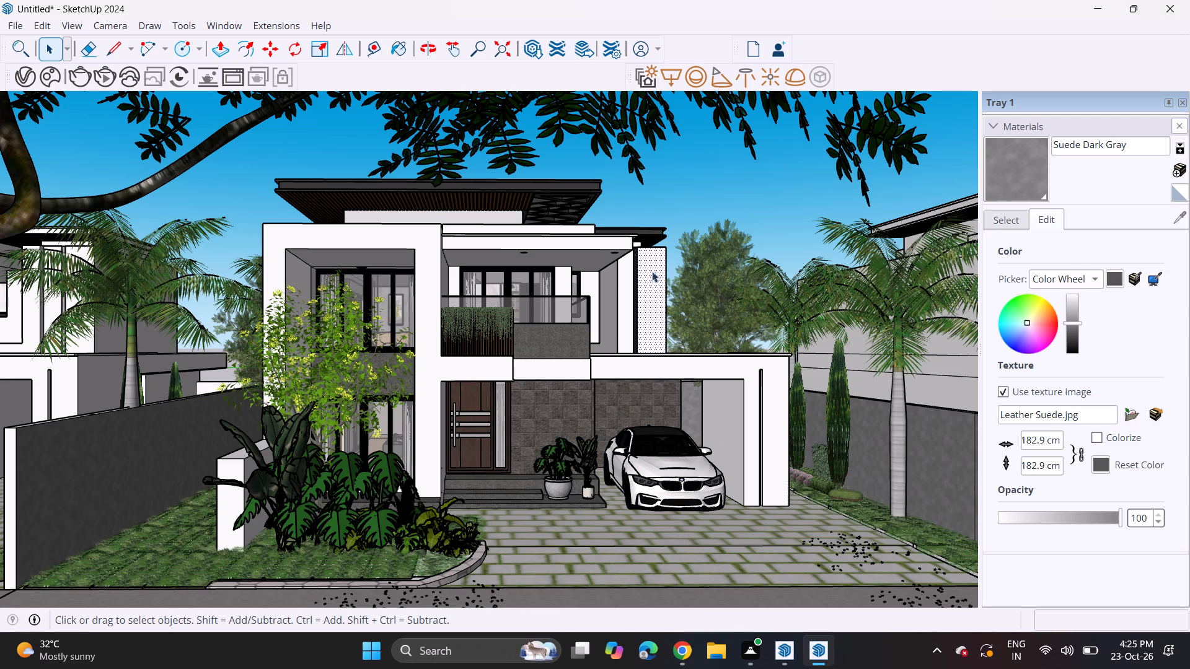
{"action": "left_click", "coordinate": [618, 331]}
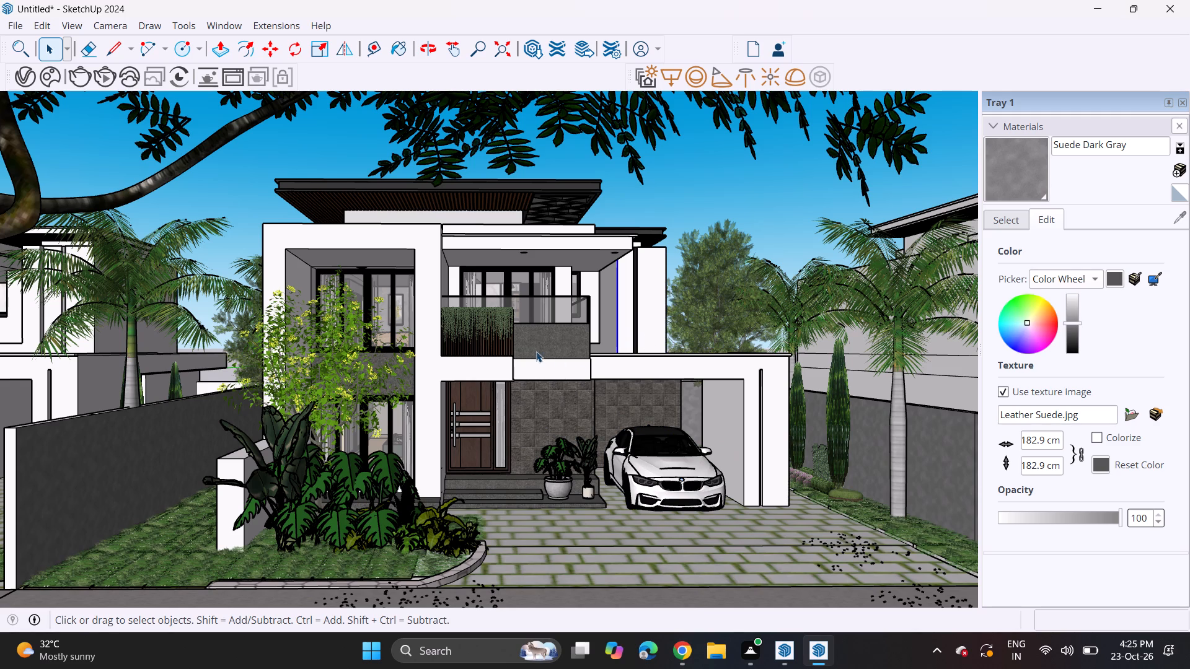
{"action": "left_click", "coordinate": [534, 352]}
{"action": "left_click", "coordinate": [593, 317]}
{"action": "left_click", "coordinate": [607, 338]}
{"action": "left_click", "coordinate": [519, 297]}
{"action": "left_click", "coordinate": [520, 296]}
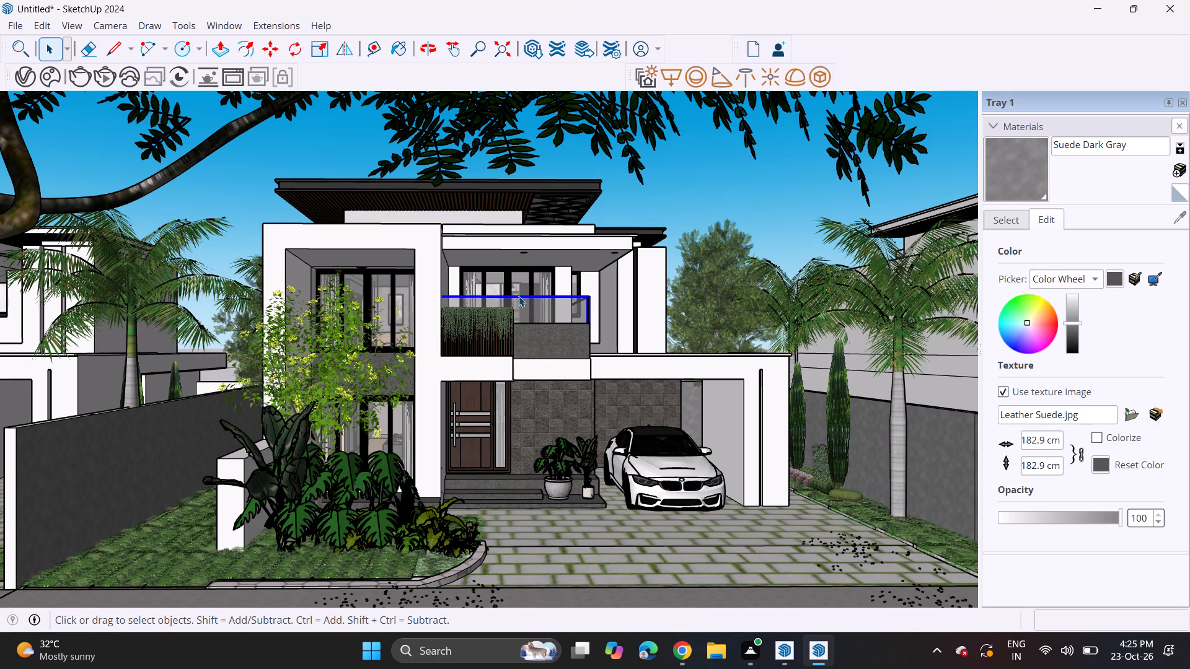
{"action": "left_click", "coordinate": [86, 477]}
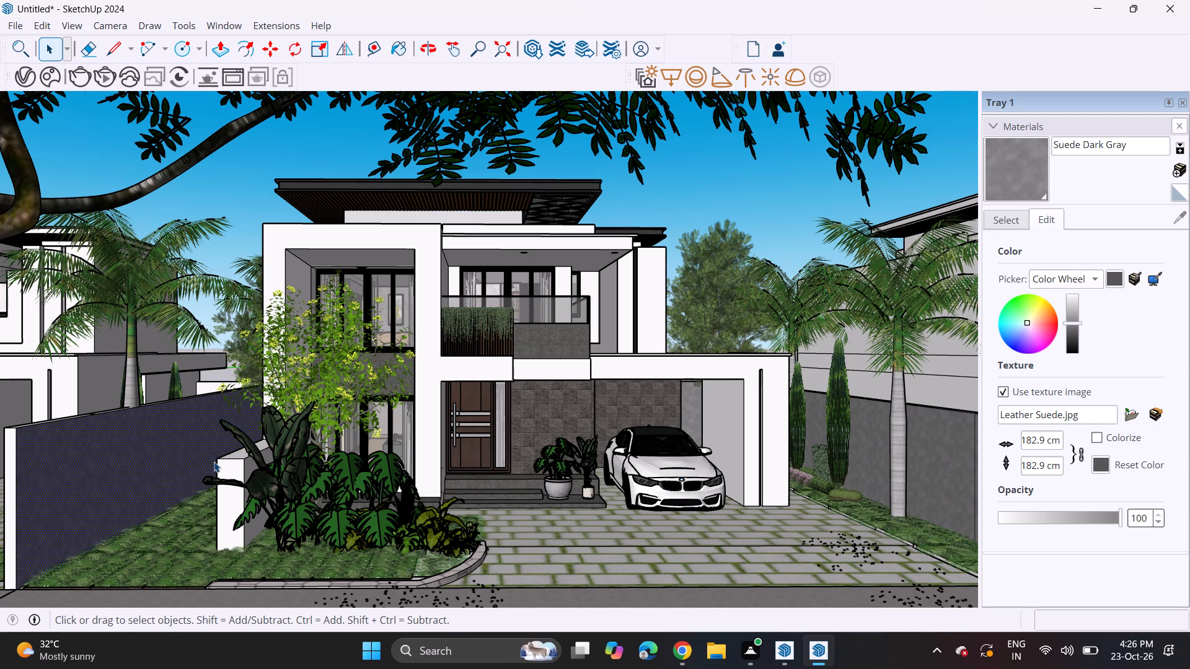
{"action": "left_click", "coordinate": [211, 463]}
{"action": "left_click", "coordinate": [190, 435]}
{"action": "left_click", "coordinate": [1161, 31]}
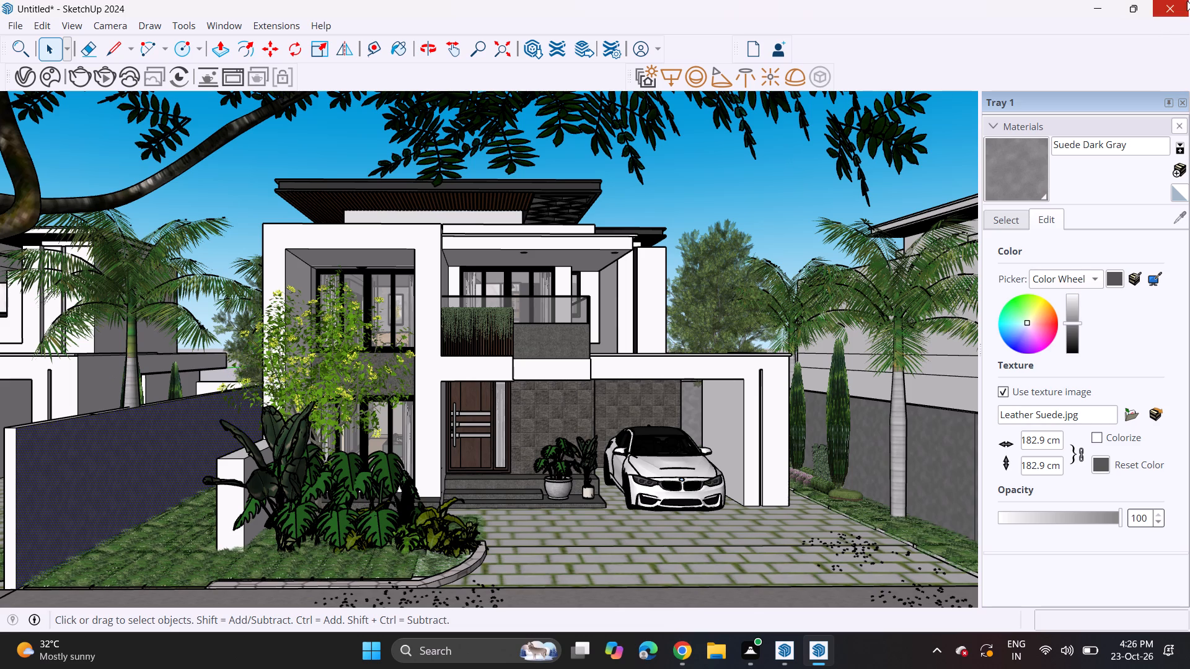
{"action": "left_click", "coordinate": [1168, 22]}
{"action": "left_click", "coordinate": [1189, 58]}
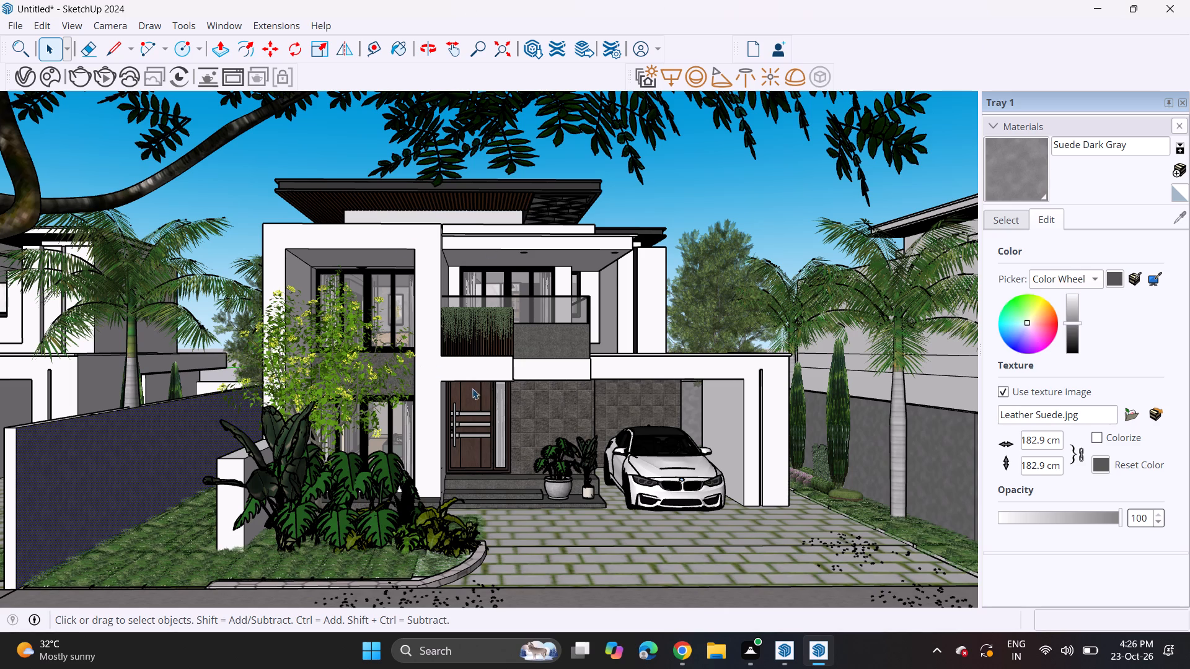
Inspect the entrance by selecting the front door, the large potted plant and the porch step edges individually.
{"action": "left_click", "coordinate": [524, 406]}
{"action": "left_click", "coordinate": [490, 423]}
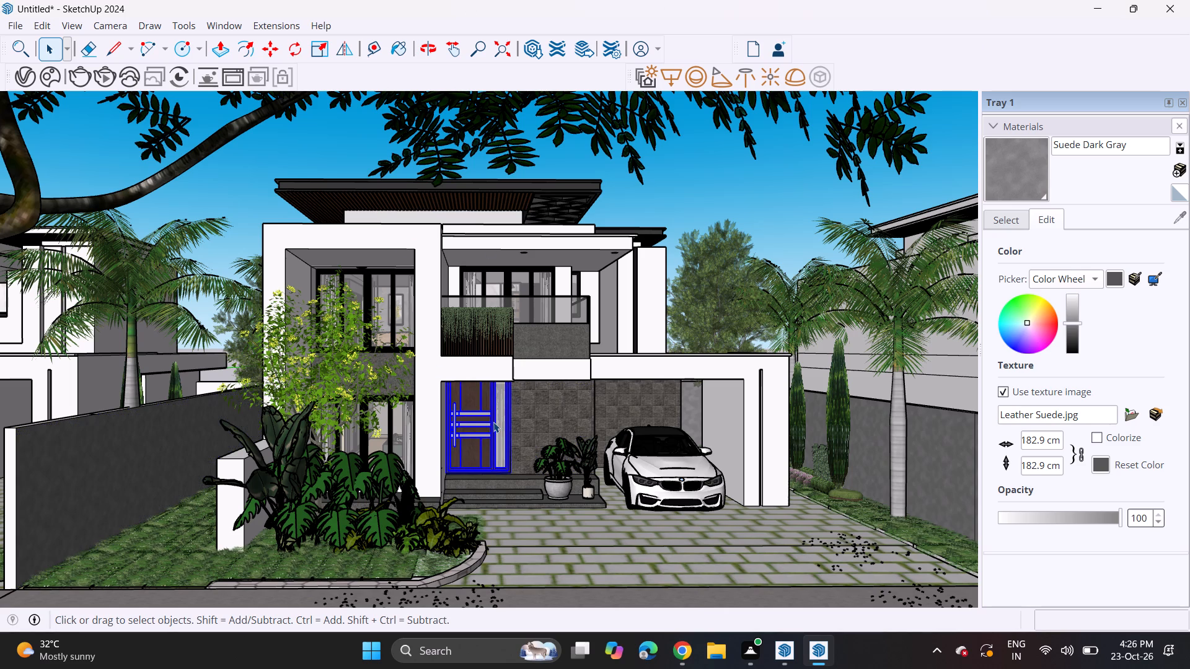
{"action": "left_click", "coordinate": [493, 422]}
{"action": "left_click", "coordinate": [494, 422]}
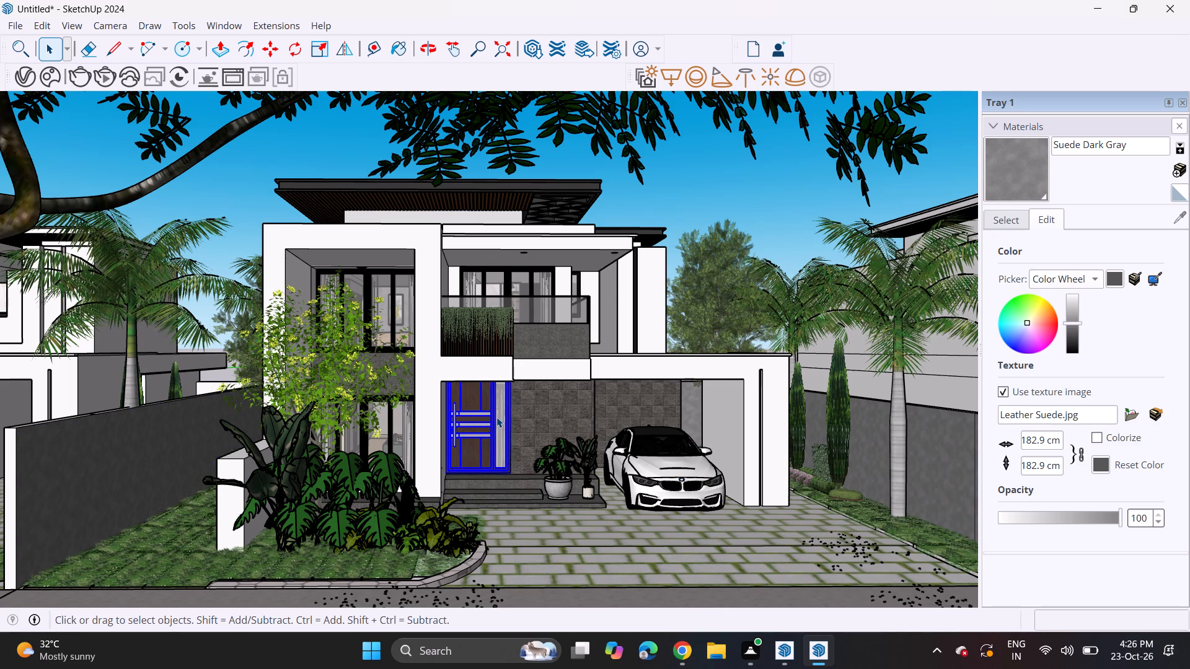
{"action": "left_click", "coordinate": [497, 419]}
{"action": "left_click", "coordinate": [553, 476]}
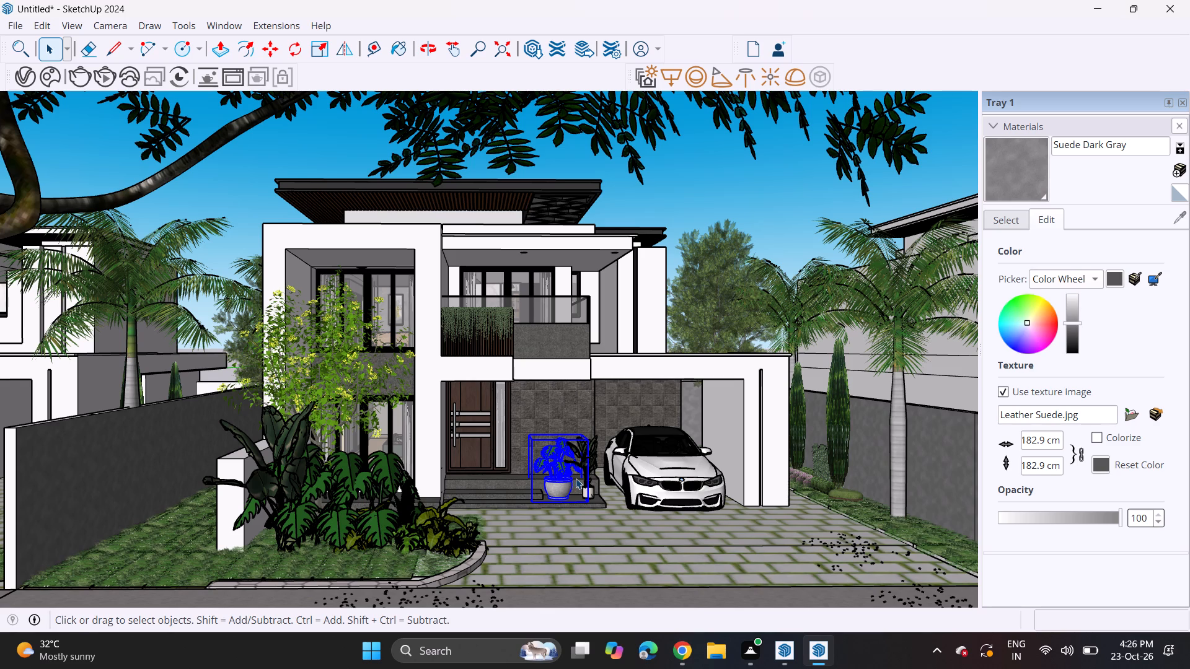
{"action": "left_click", "coordinate": [576, 478]}
{"action": "left_click", "coordinate": [576, 478]}
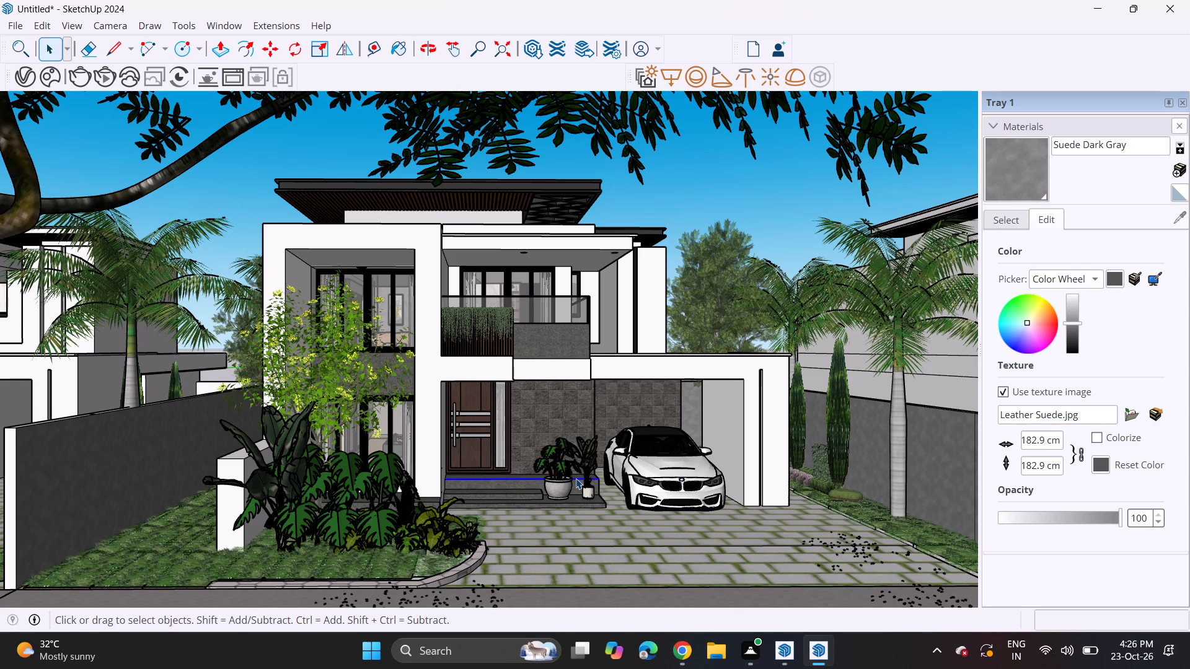
{"action": "left_click", "coordinate": [576, 478]}
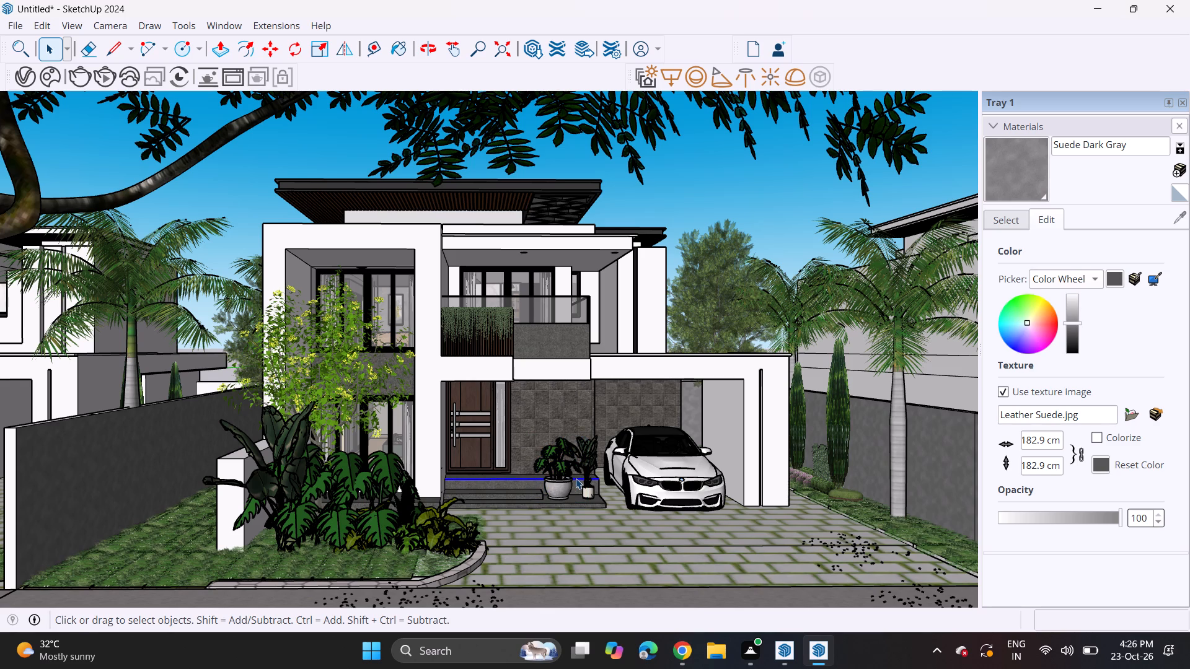
{"action": "left_click", "coordinate": [578, 479]}
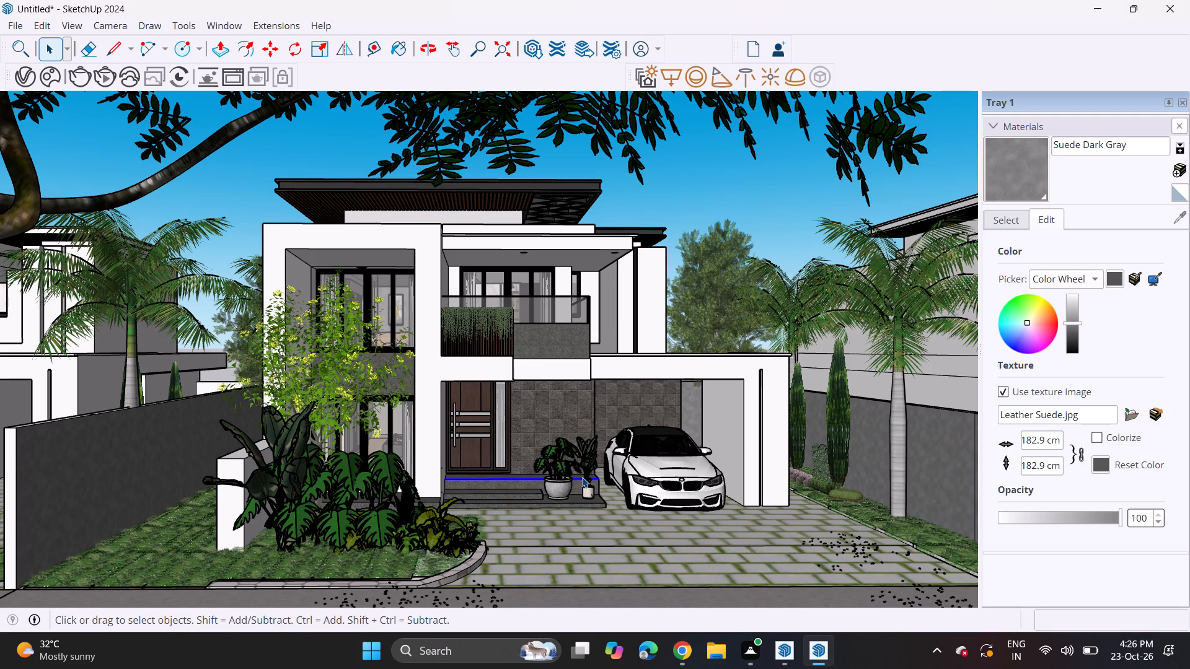
{"action": "left_click", "coordinate": [582, 478]}
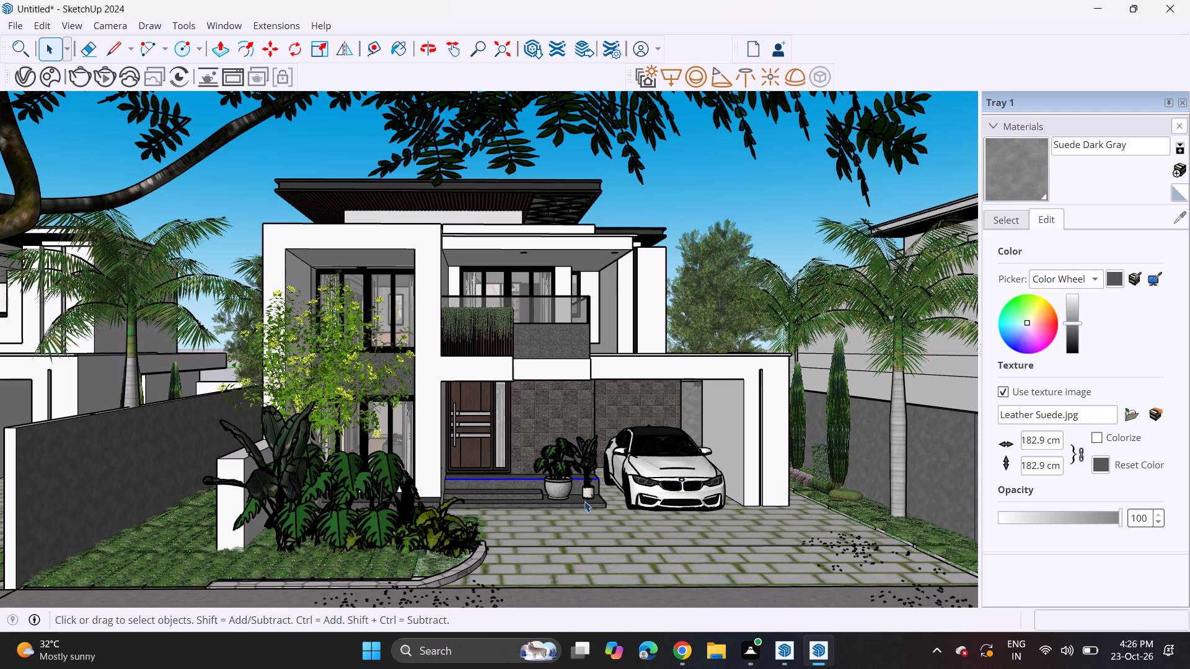
{"action": "left_click", "coordinate": [584, 502]}
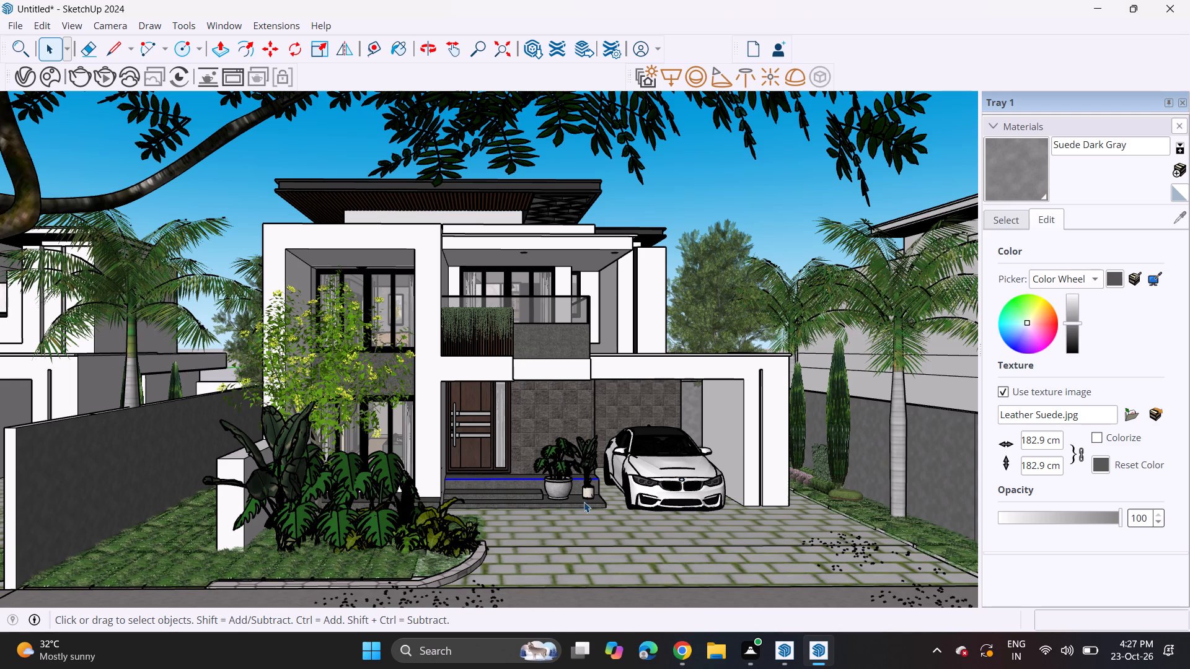
{"action": "left_click", "coordinate": [584, 502]}
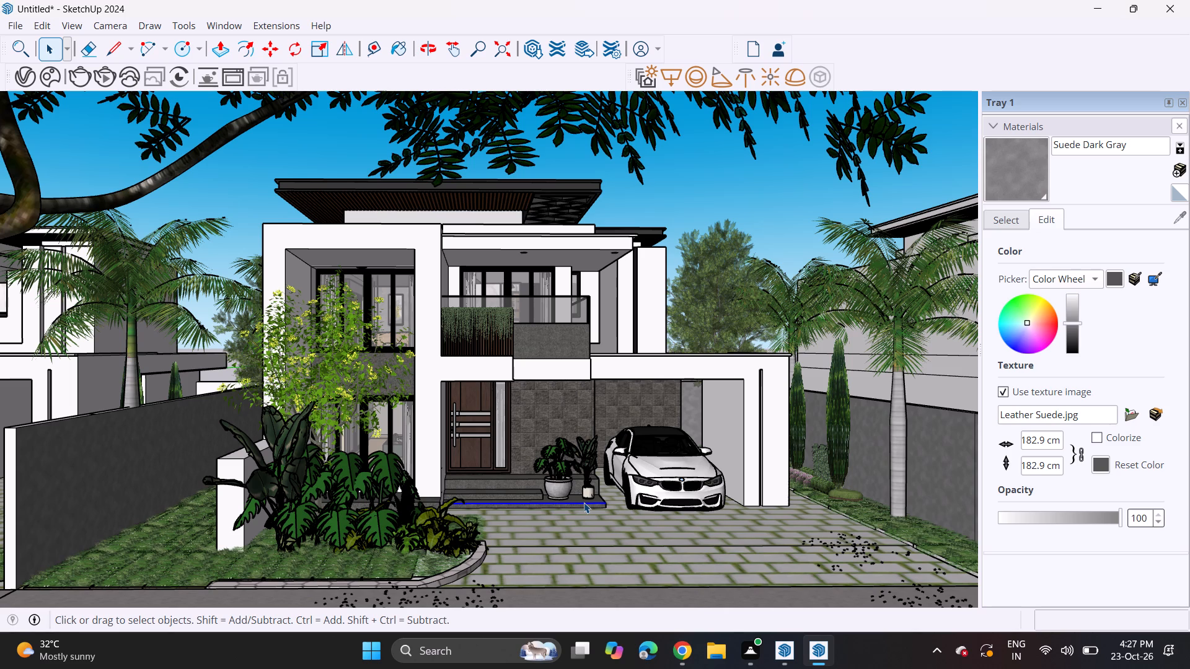
{"action": "left_click", "coordinate": [584, 502]}
Inspect the carport by selecting the parked white car and the stone-clad wall behind it.
{"action": "left_click", "coordinate": [637, 439]}
{"action": "left_click", "coordinate": [620, 459]}
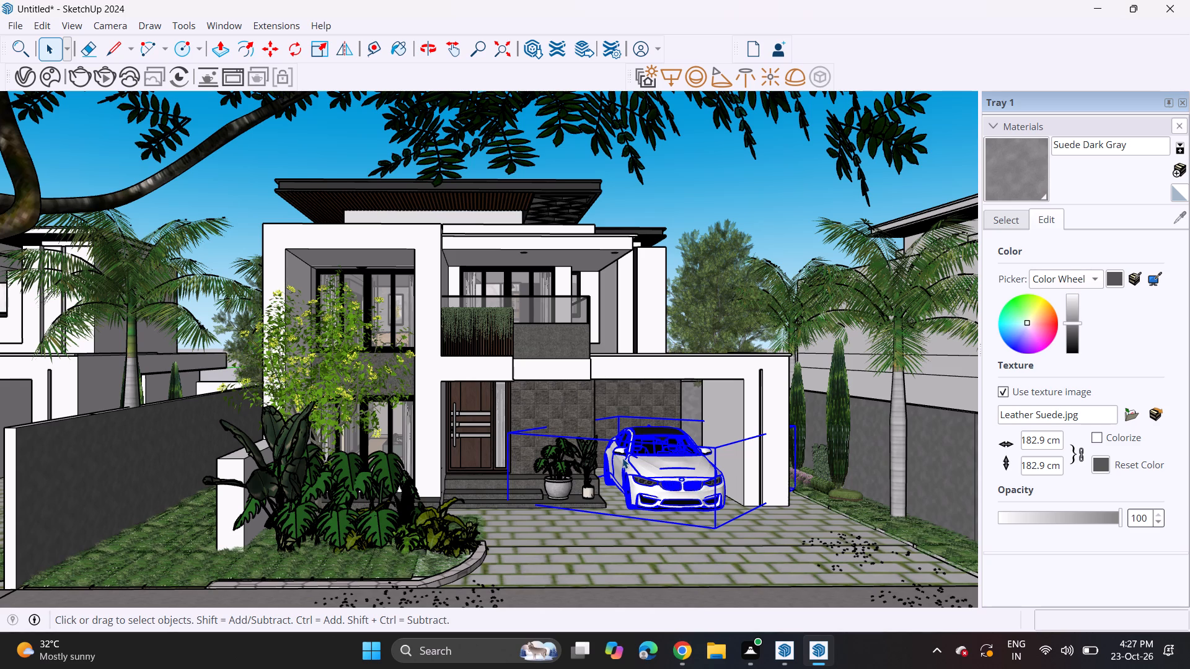
{"action": "left_click", "coordinate": [602, 465]}
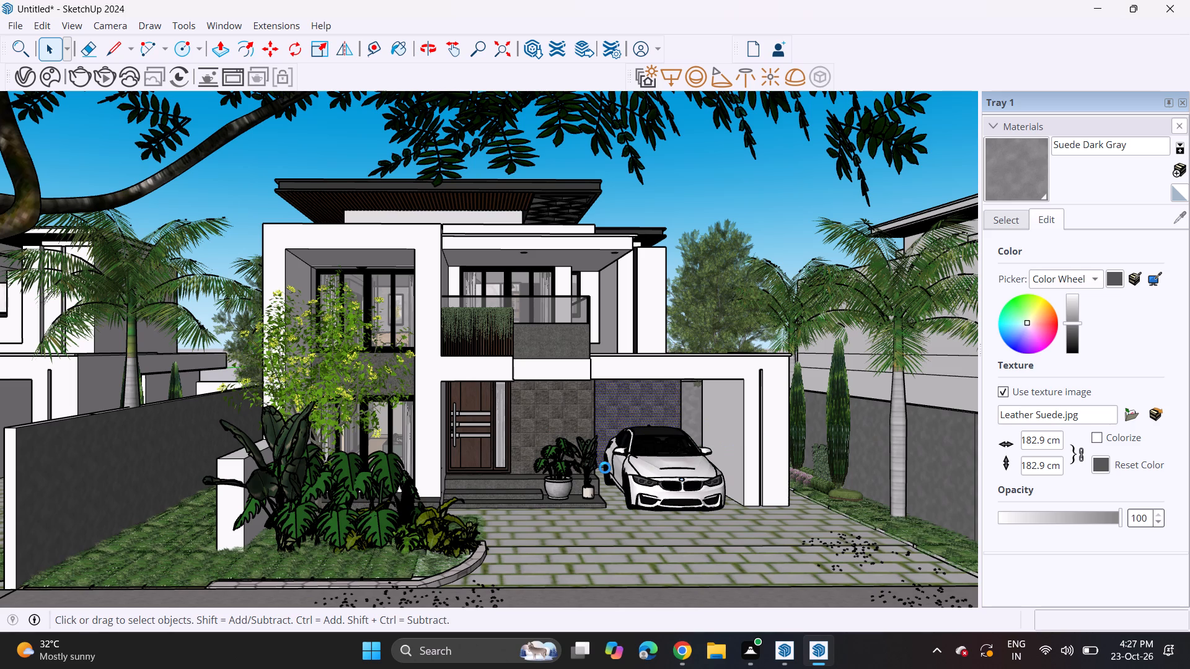
{"action": "left_click", "coordinate": [605, 468]}
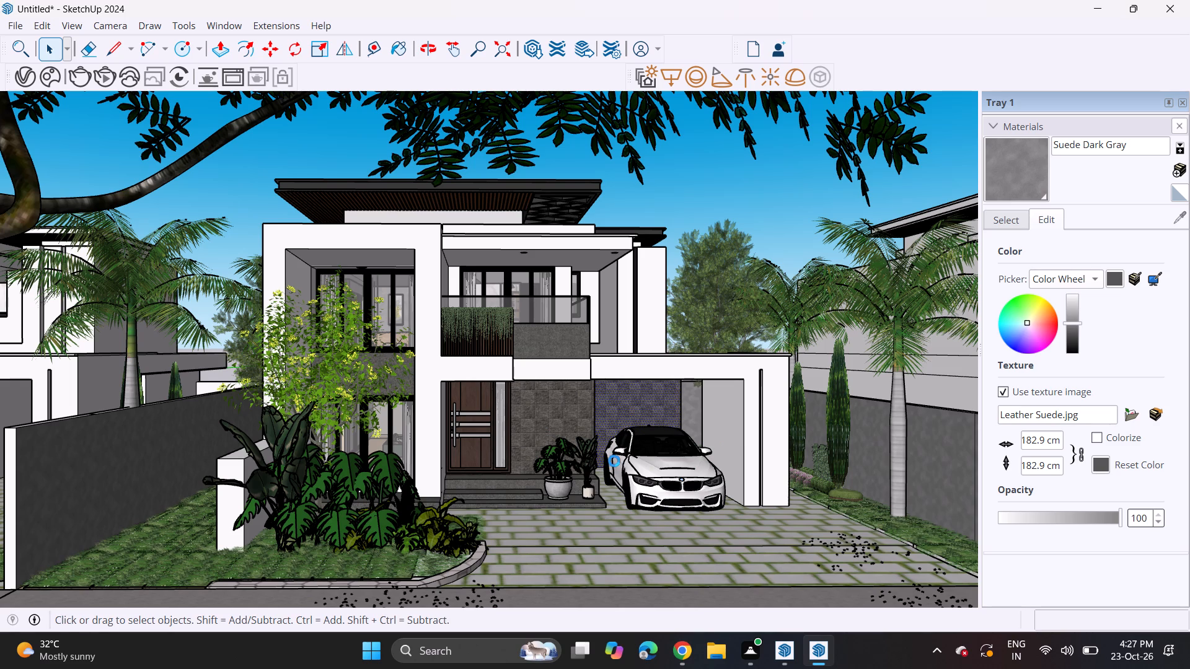
{"action": "left_click", "coordinate": [615, 461]}
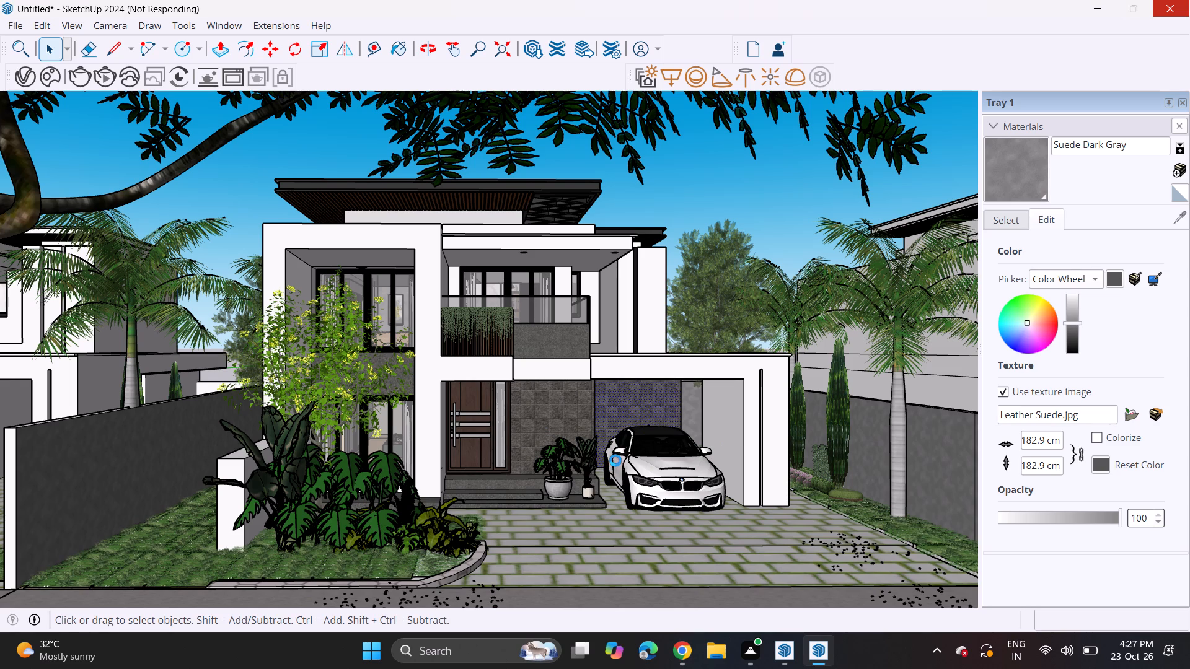
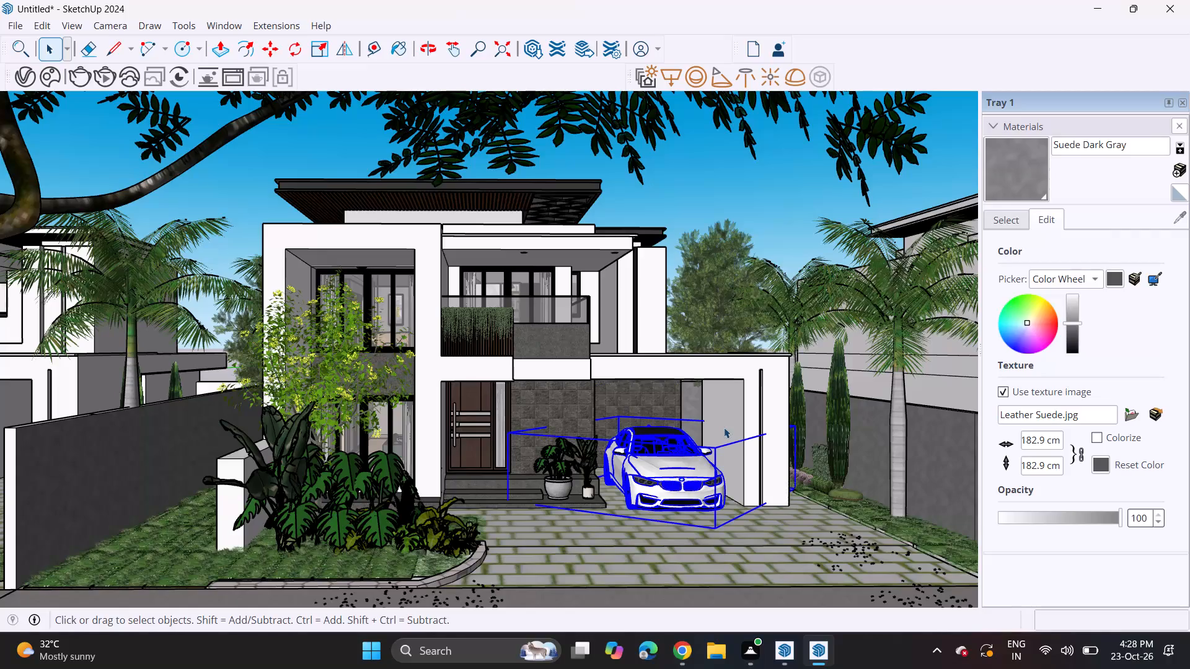
Inspect the grey balcony parapet, the white bands below it, the white facade frame and the glass railing by selecting each, ending with nothing selected.
{"action": "left_click", "coordinate": [525, 355]}
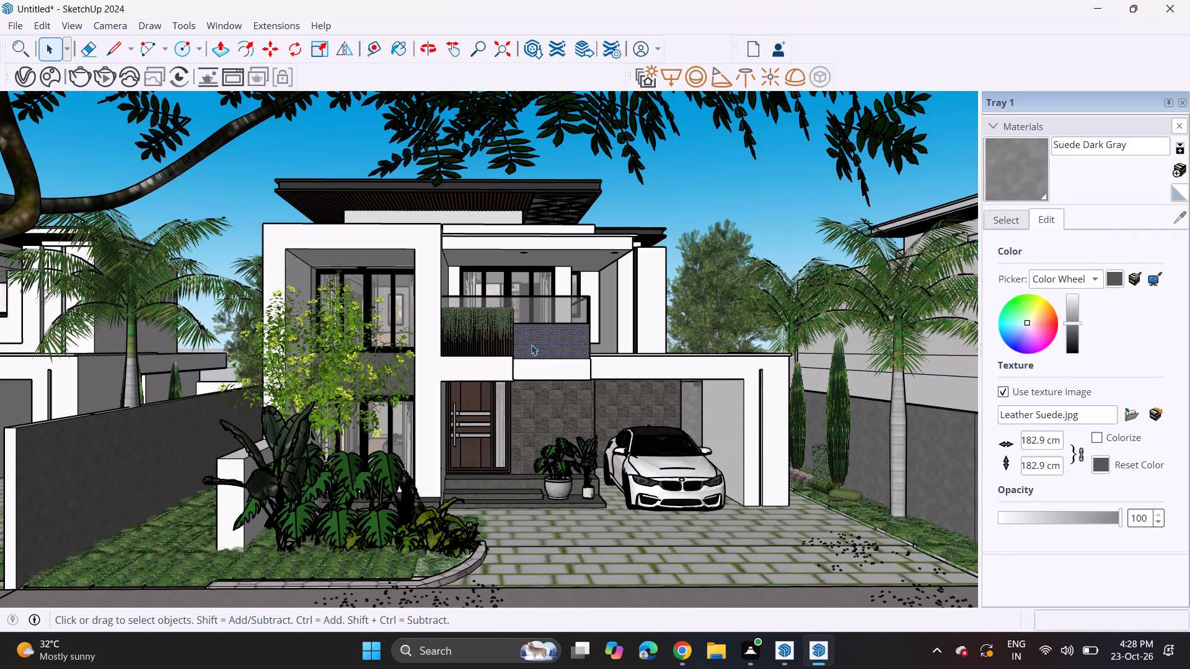
{"action": "left_click", "coordinate": [527, 365]}
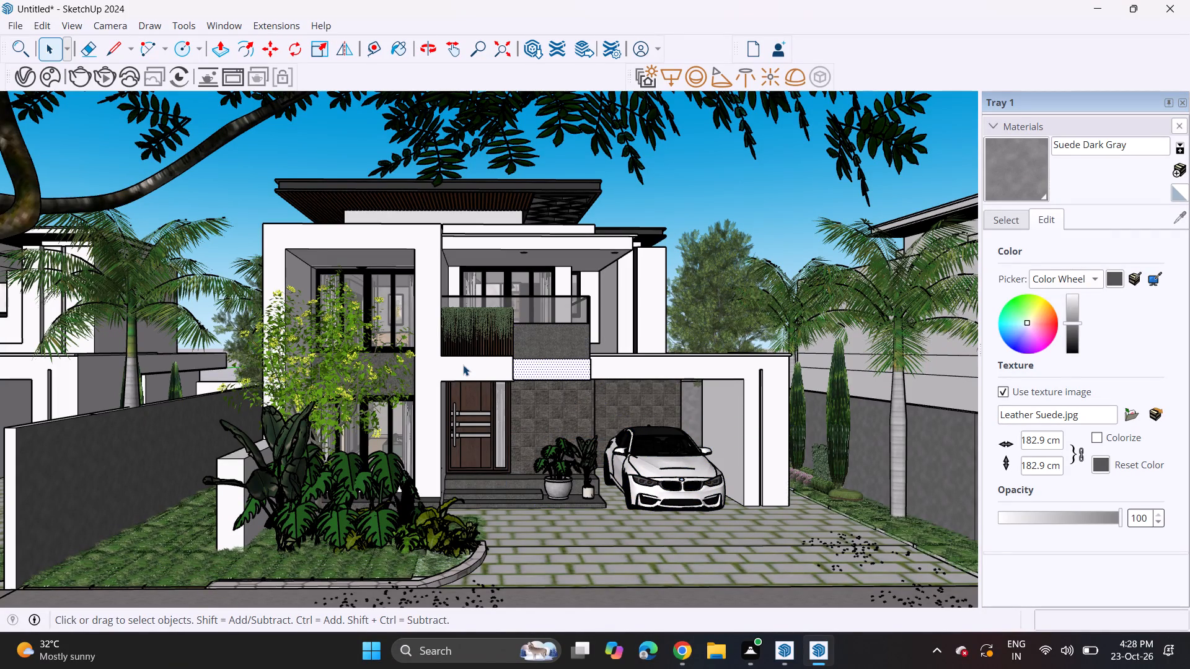
{"action": "left_click", "coordinate": [463, 365]}
{"action": "left_click", "coordinate": [485, 367]}
{"action": "left_click", "coordinate": [514, 348]}
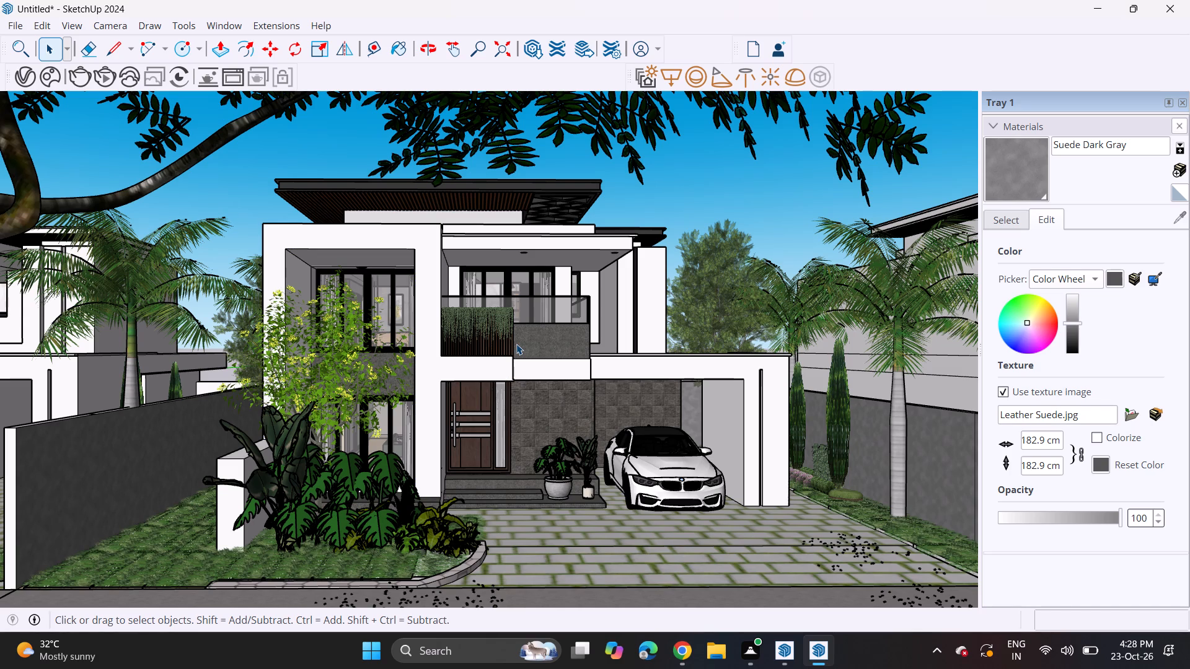
{"action": "left_click", "coordinate": [540, 328]}
{"action": "left_click", "coordinate": [438, 329]}
{"action": "left_click", "coordinate": [487, 374]}
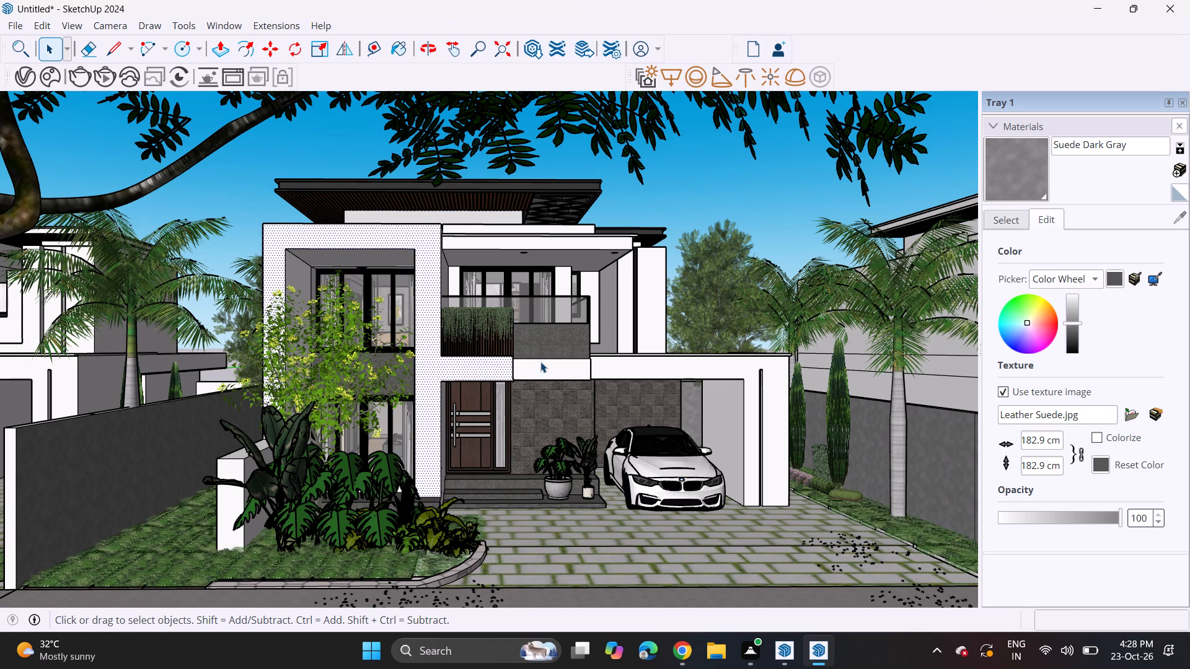
{"action": "left_click", "coordinate": [540, 362]}
{"action": "left_click", "coordinate": [460, 298]}
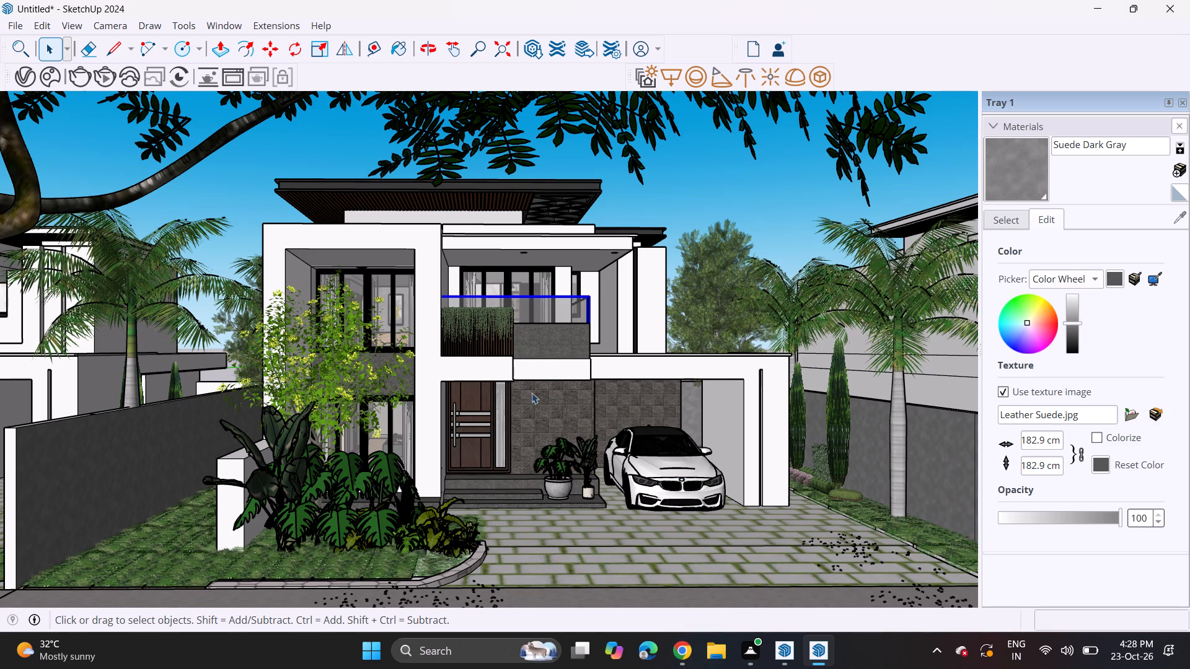
{"action": "left_click", "coordinate": [687, 173]}
{"action": "left_click", "coordinate": [712, 212]}
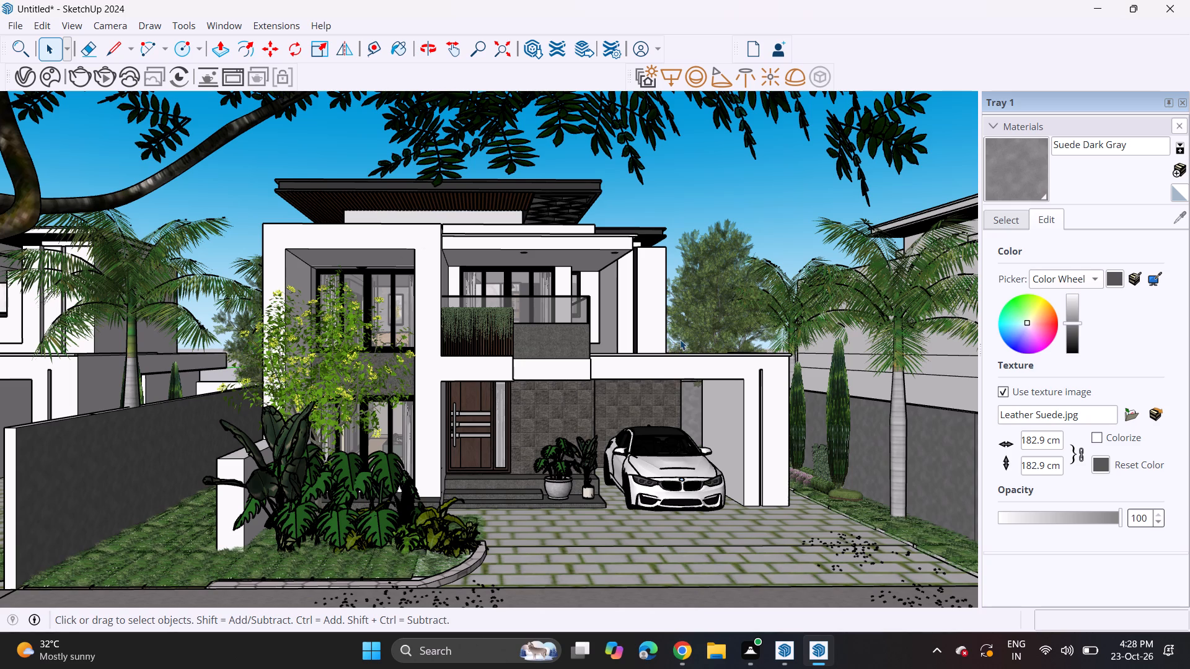
Inspect the parked white car and the paved driveway in front of the carport by selecting each.
{"action": "left_click", "coordinate": [672, 471]}
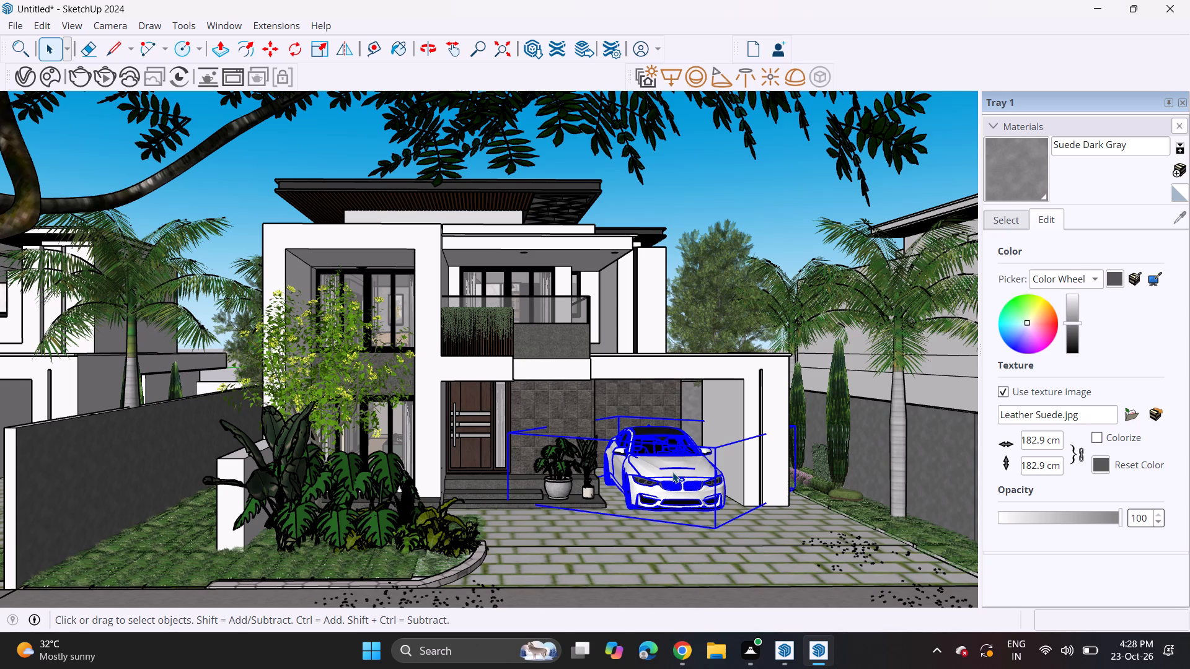
{"action": "left_click", "coordinate": [672, 472]}
{"action": "left_click", "coordinate": [611, 500]}
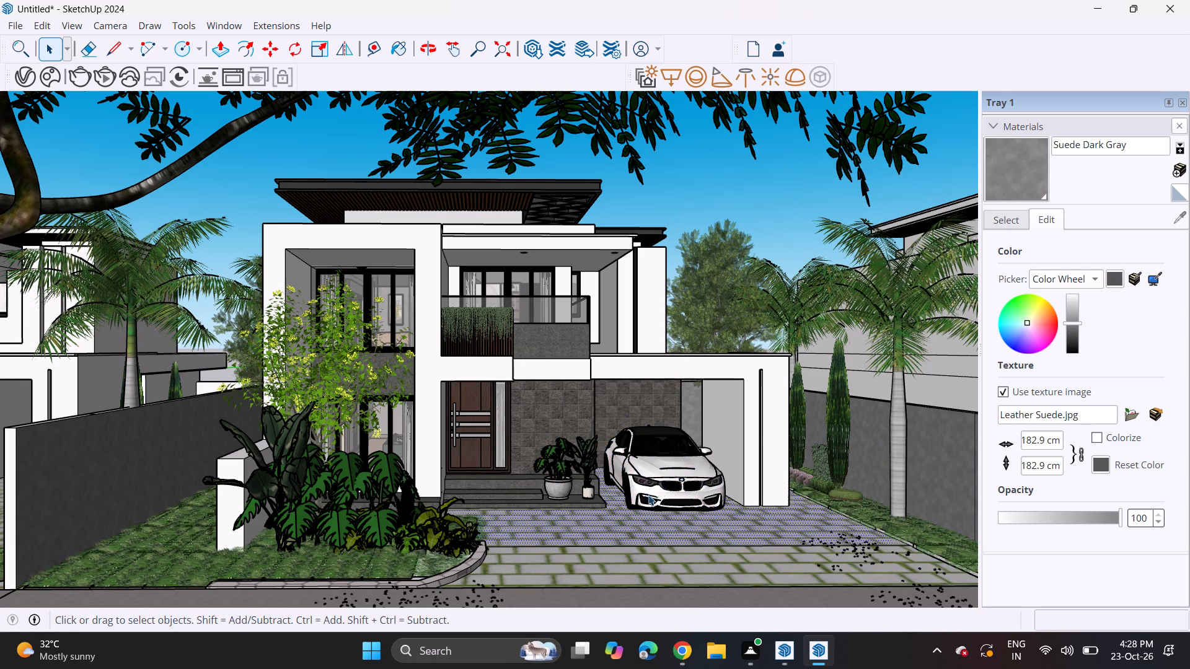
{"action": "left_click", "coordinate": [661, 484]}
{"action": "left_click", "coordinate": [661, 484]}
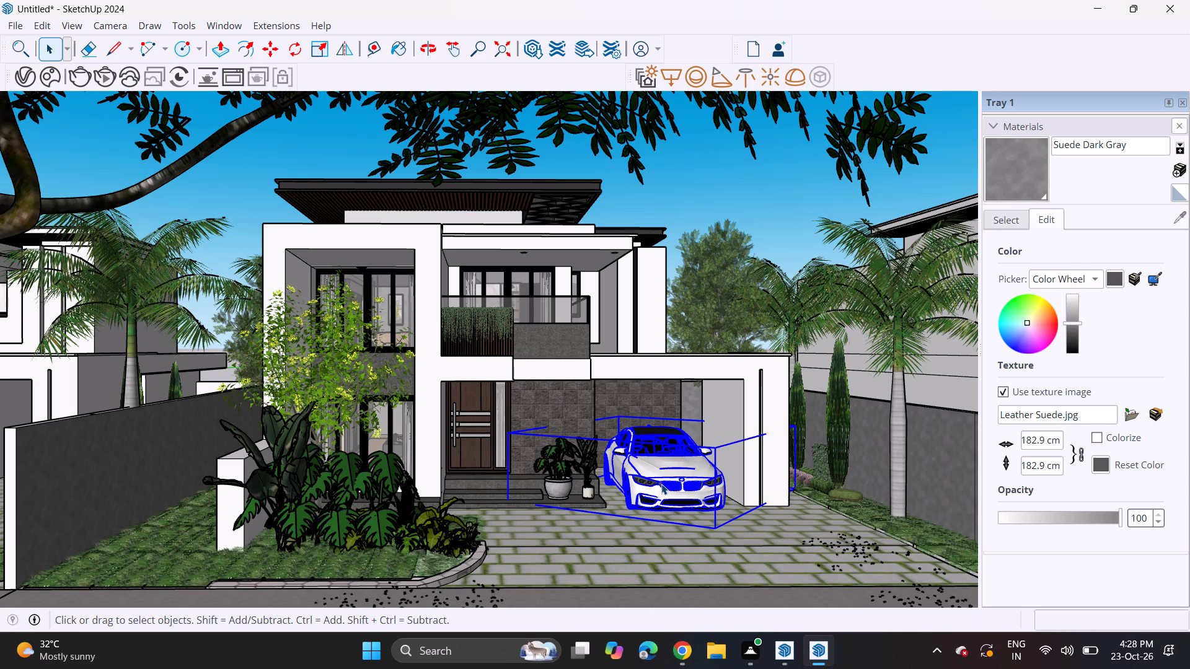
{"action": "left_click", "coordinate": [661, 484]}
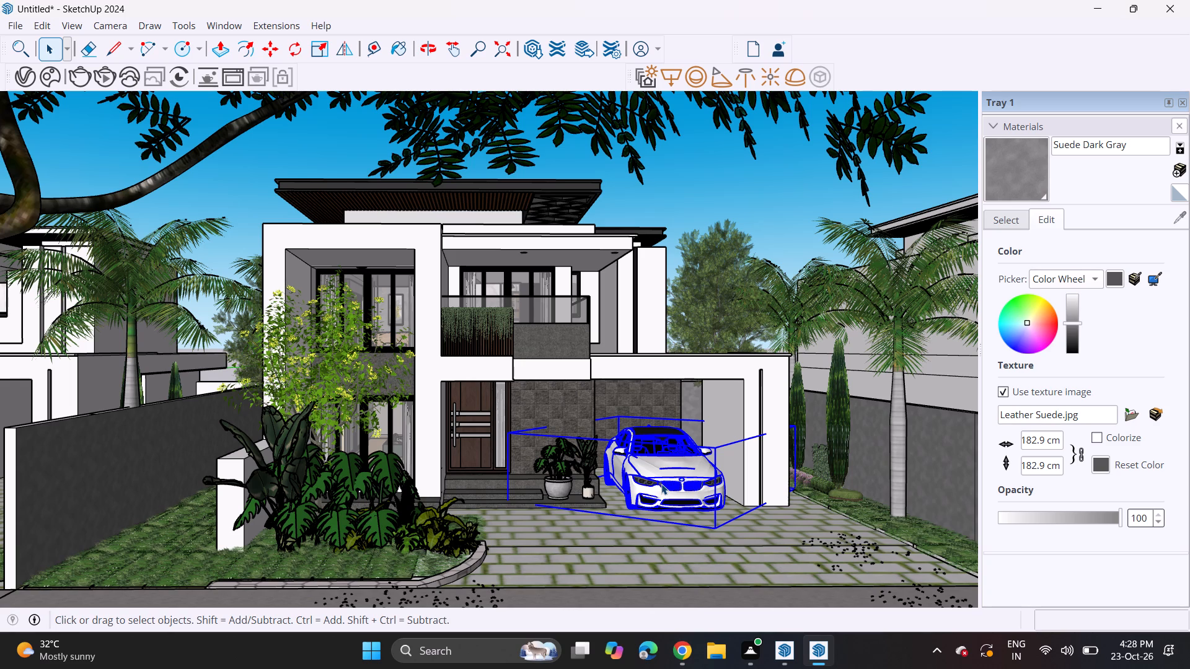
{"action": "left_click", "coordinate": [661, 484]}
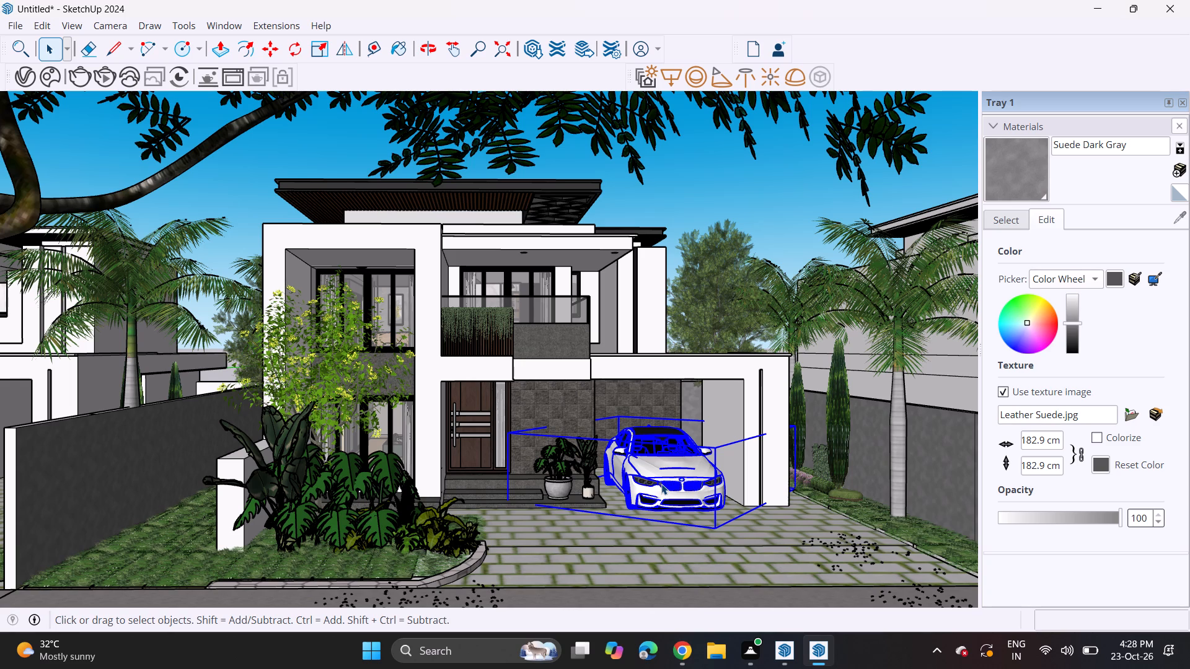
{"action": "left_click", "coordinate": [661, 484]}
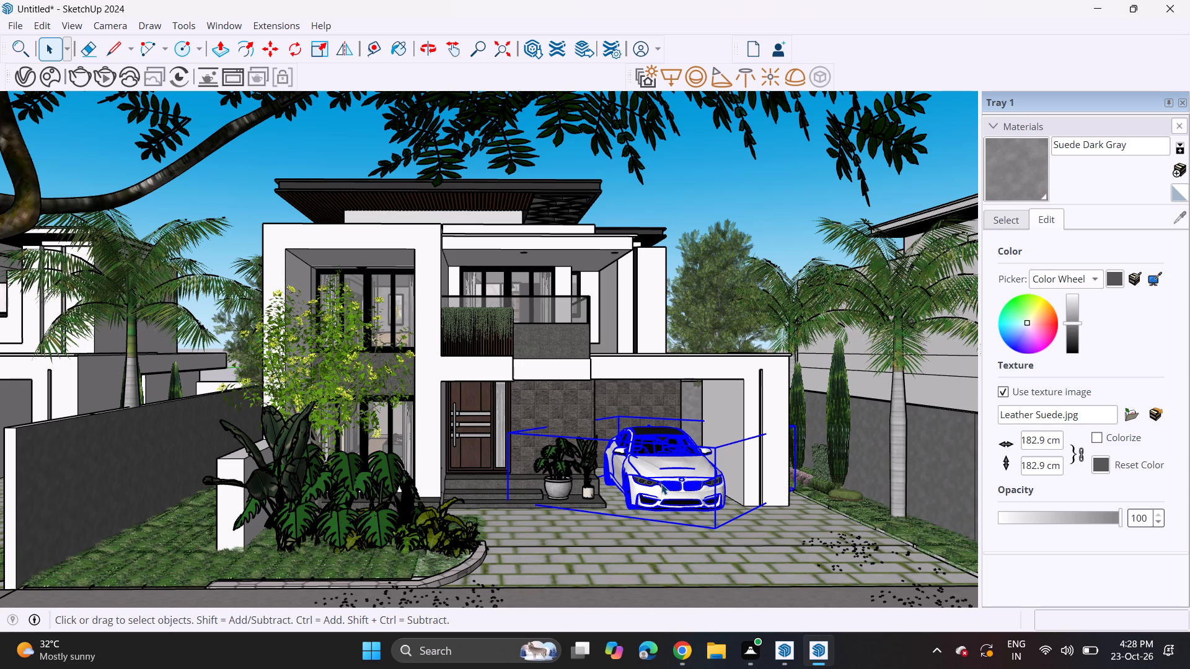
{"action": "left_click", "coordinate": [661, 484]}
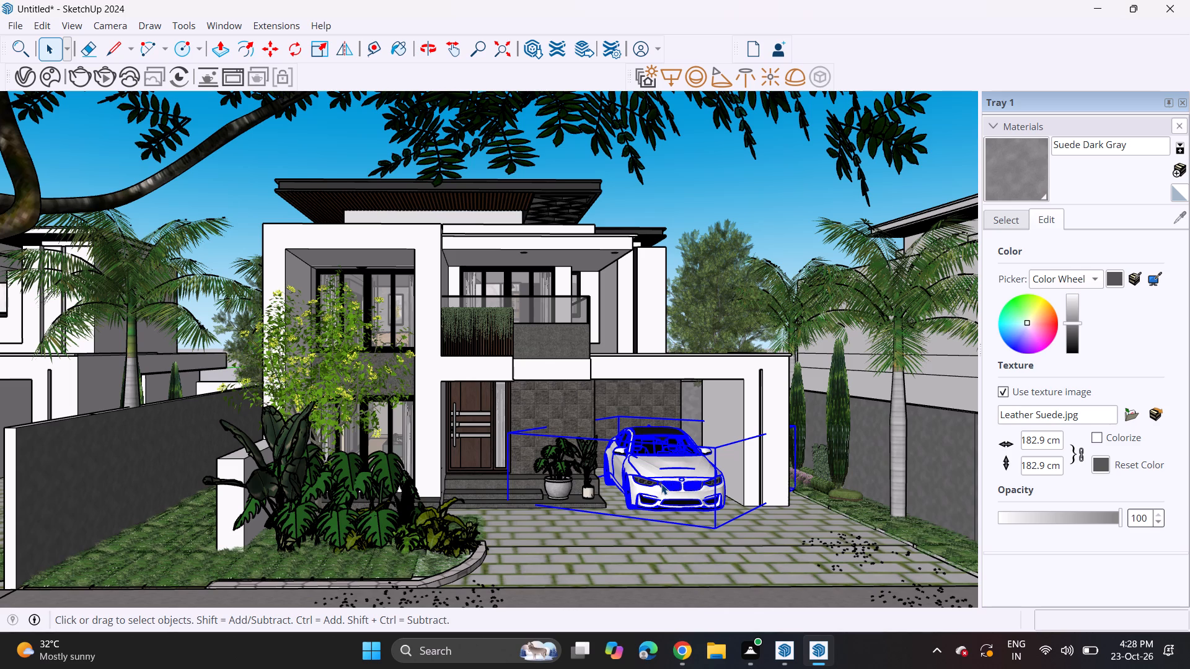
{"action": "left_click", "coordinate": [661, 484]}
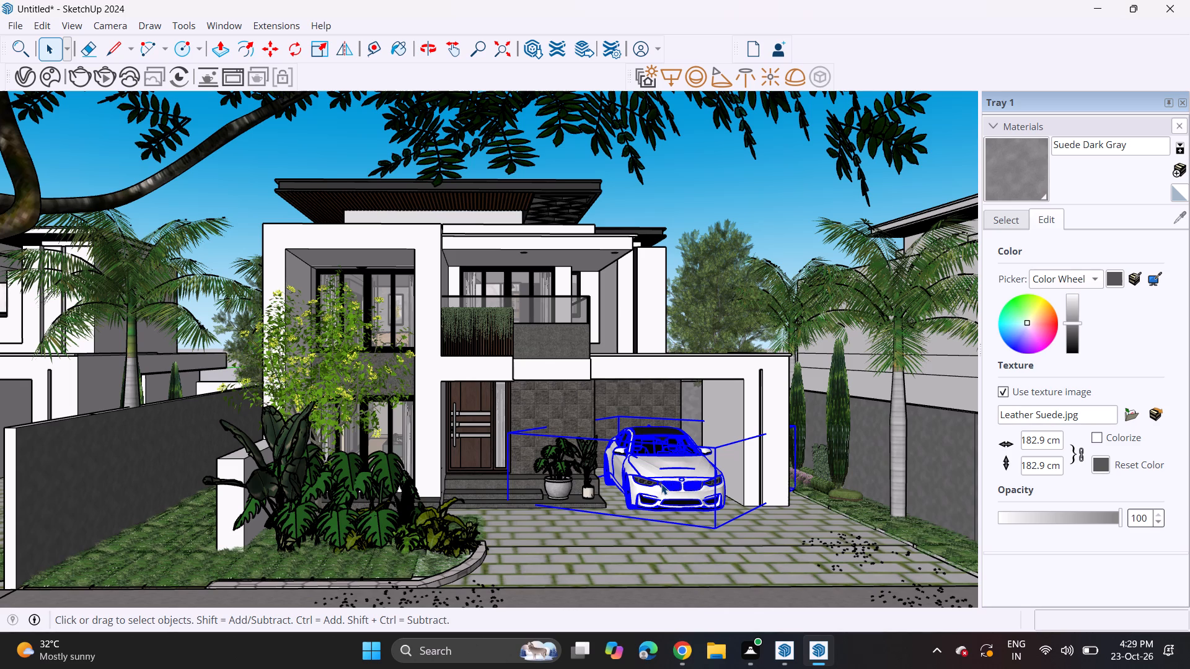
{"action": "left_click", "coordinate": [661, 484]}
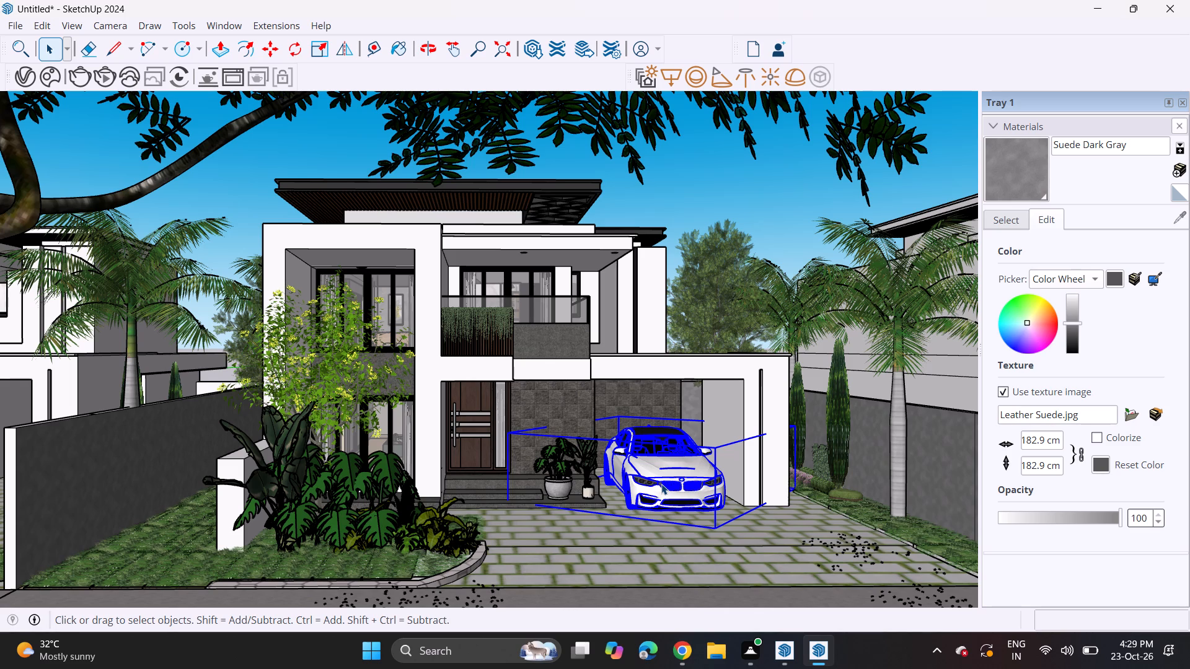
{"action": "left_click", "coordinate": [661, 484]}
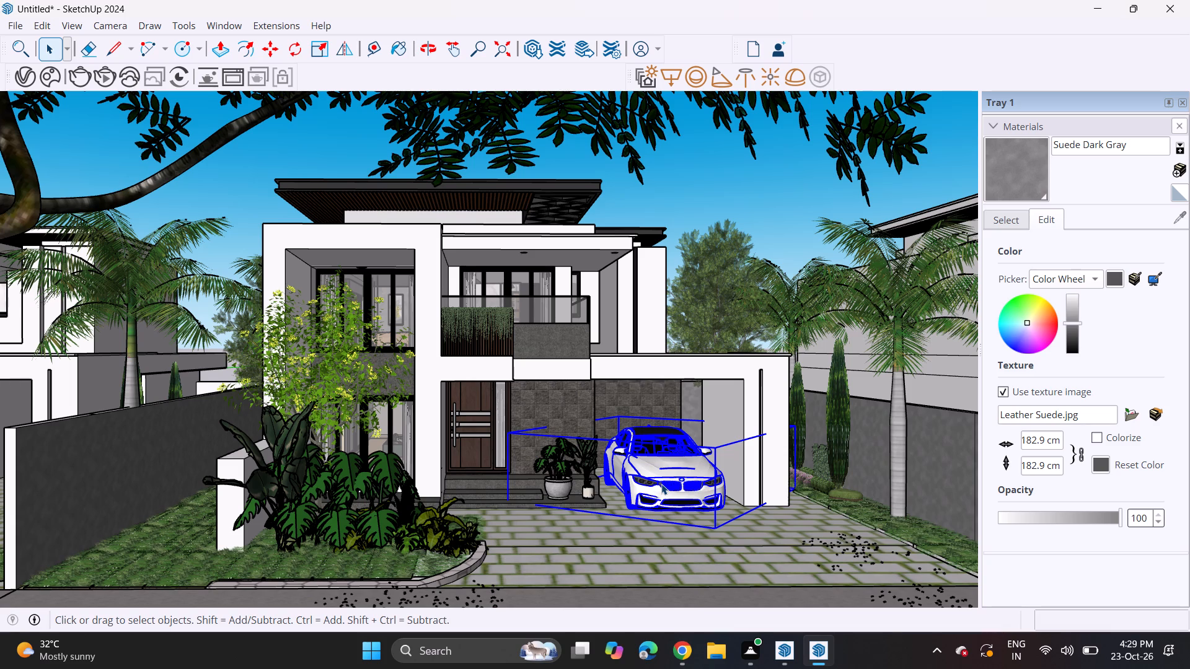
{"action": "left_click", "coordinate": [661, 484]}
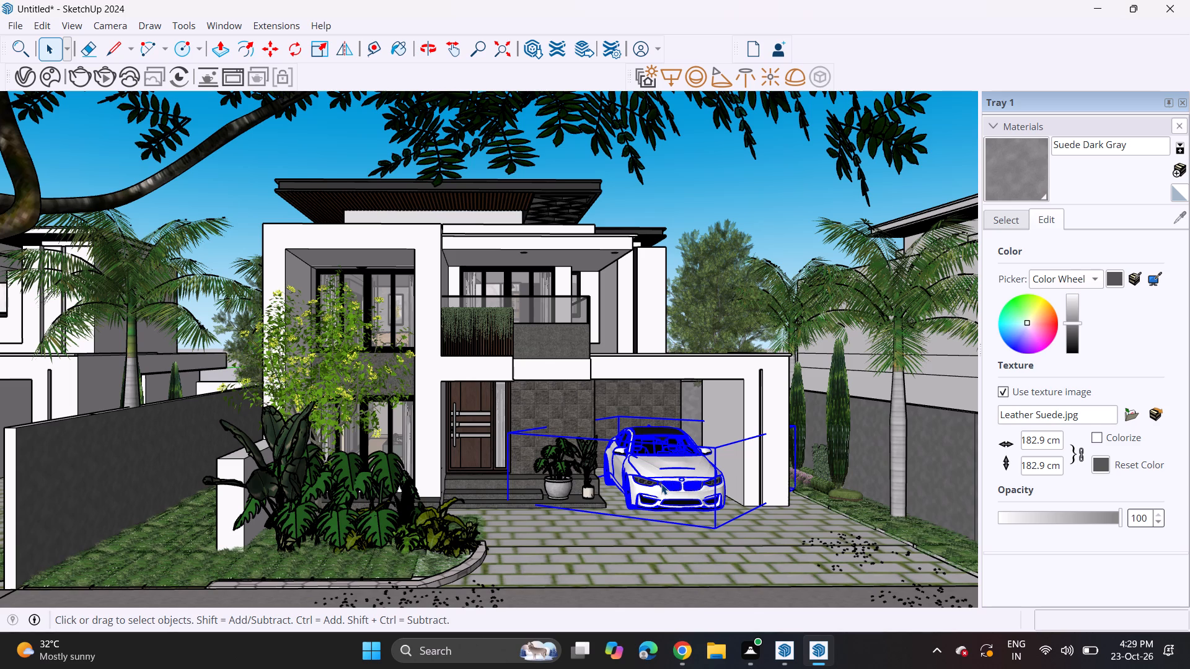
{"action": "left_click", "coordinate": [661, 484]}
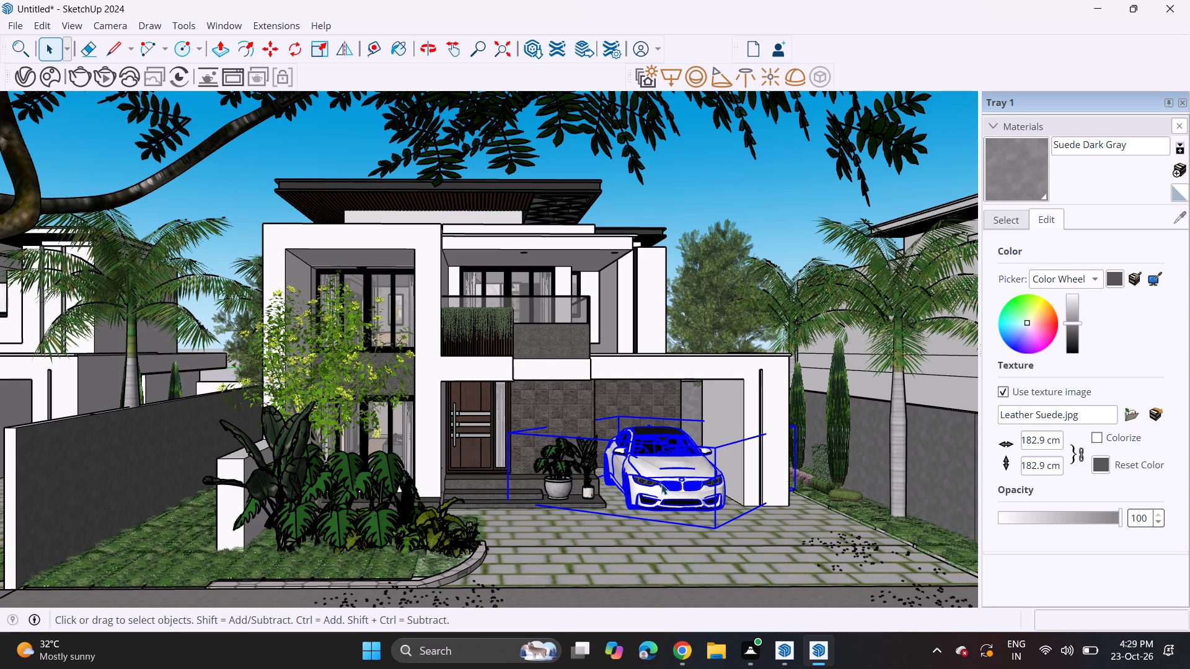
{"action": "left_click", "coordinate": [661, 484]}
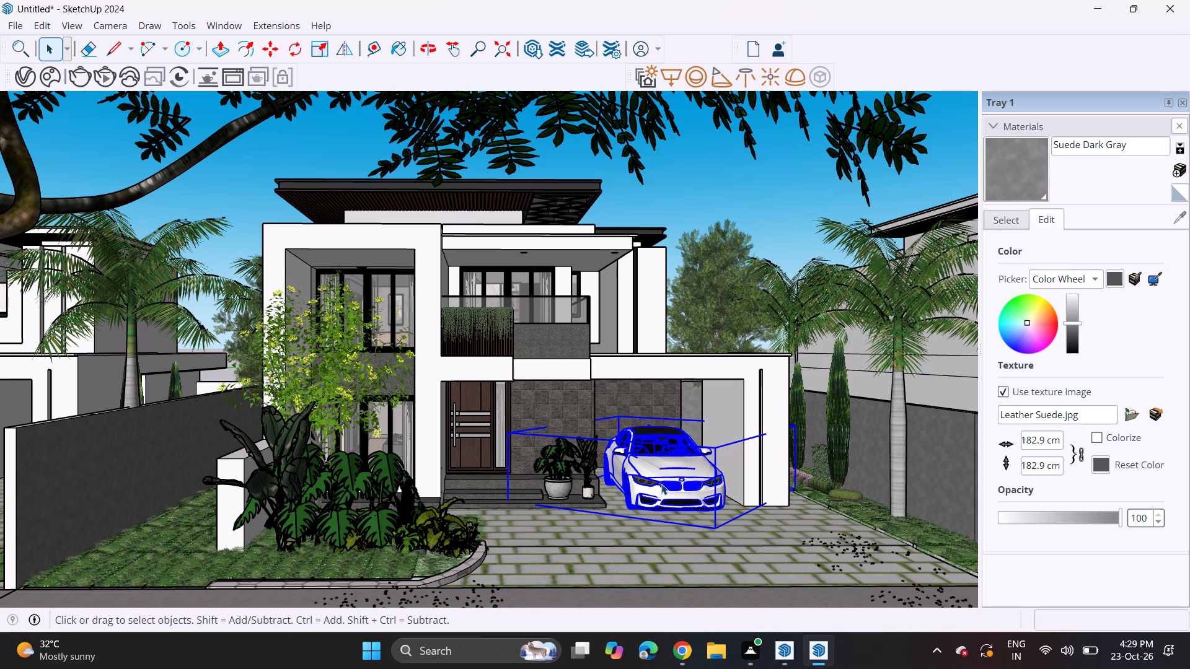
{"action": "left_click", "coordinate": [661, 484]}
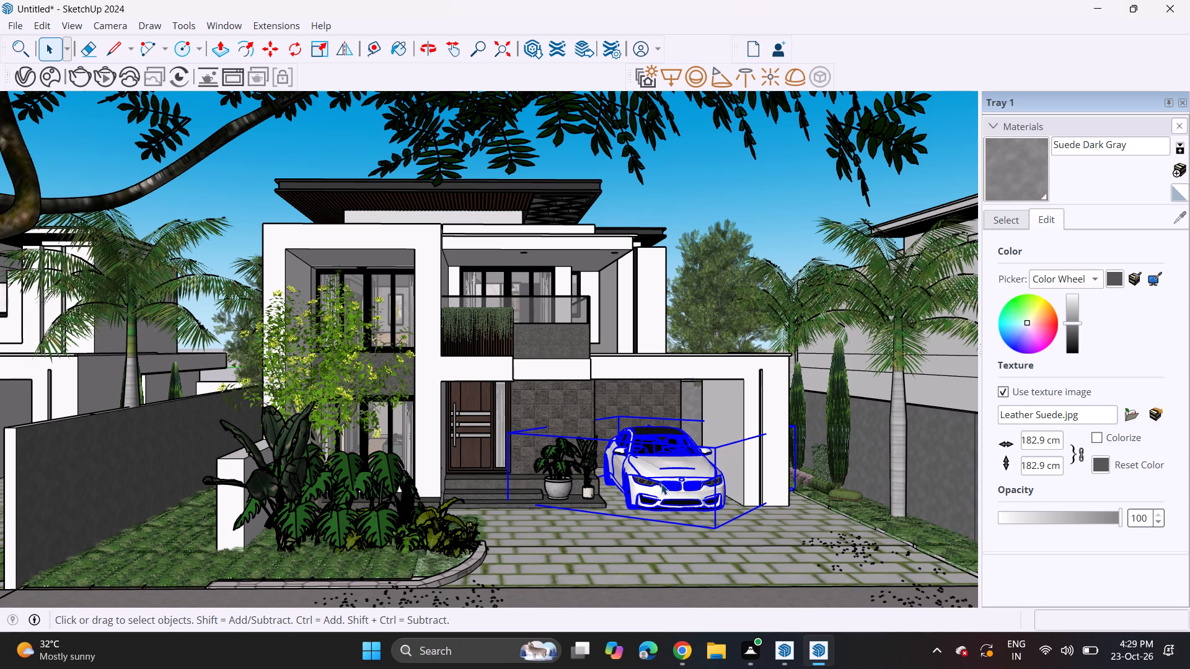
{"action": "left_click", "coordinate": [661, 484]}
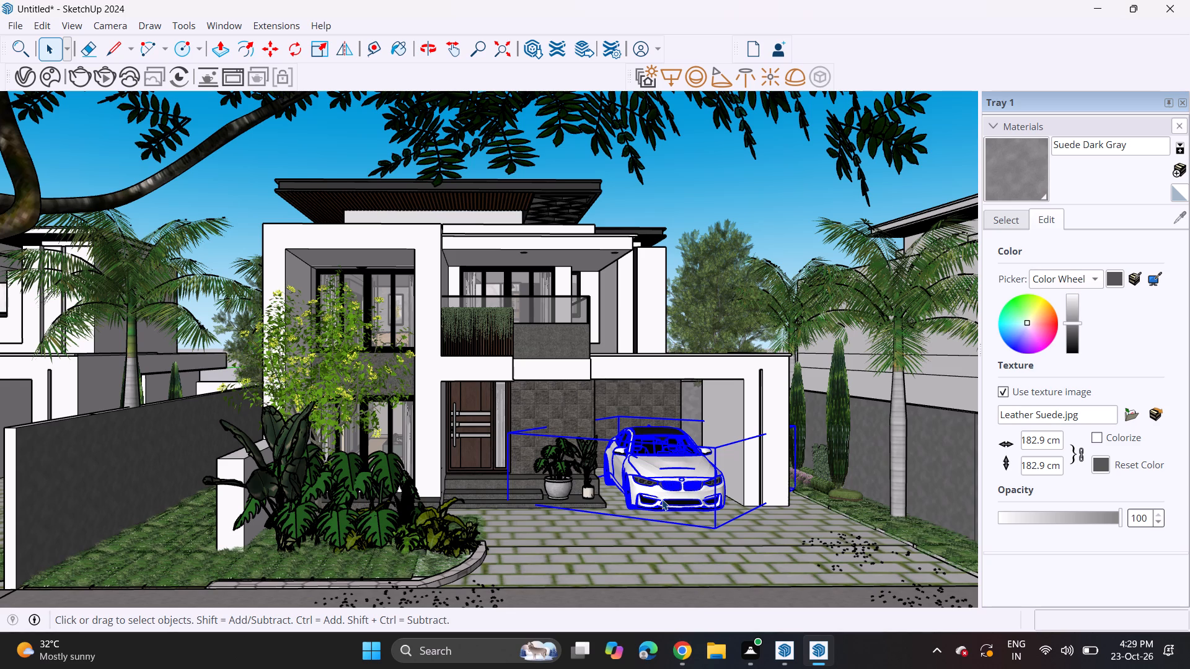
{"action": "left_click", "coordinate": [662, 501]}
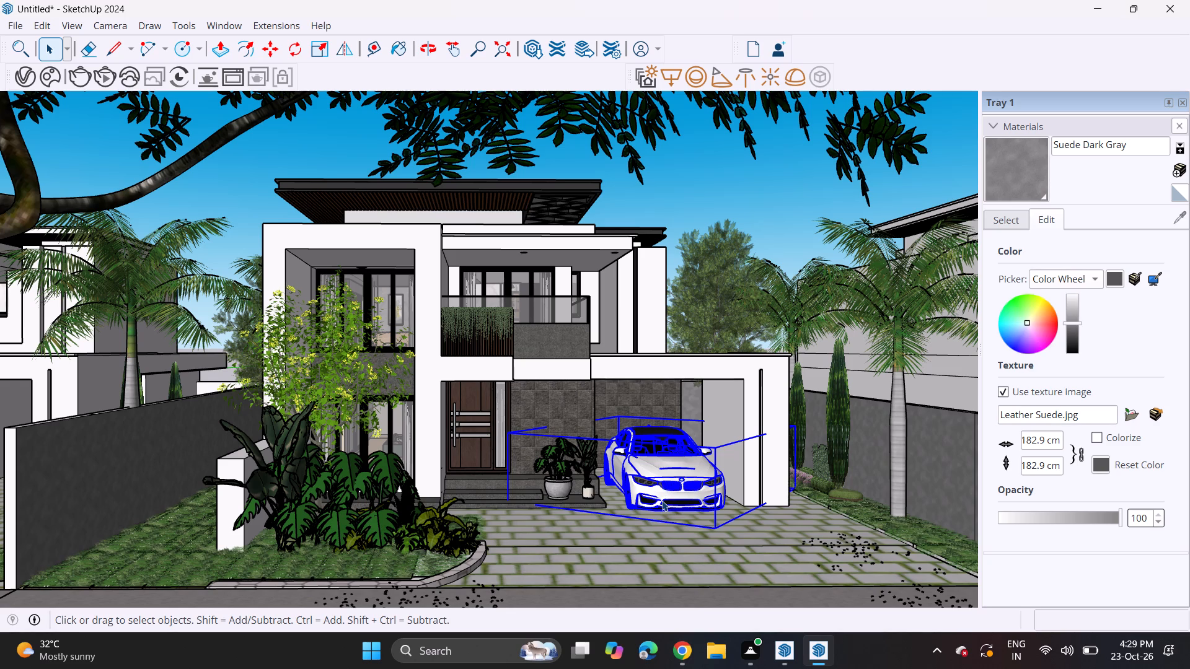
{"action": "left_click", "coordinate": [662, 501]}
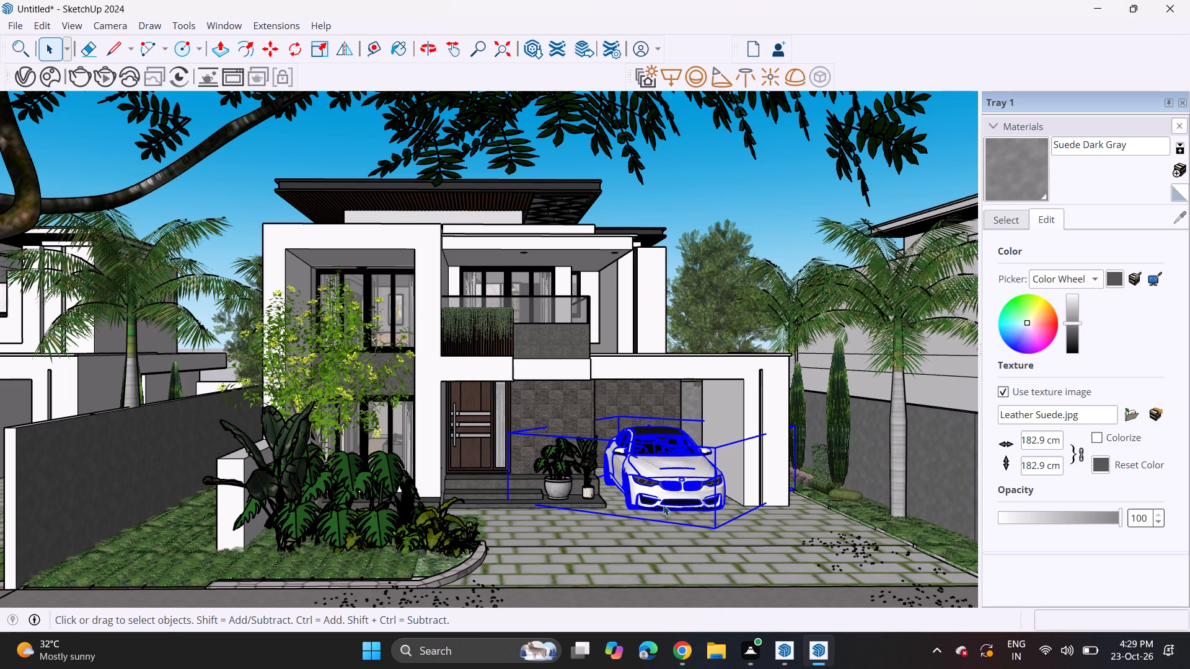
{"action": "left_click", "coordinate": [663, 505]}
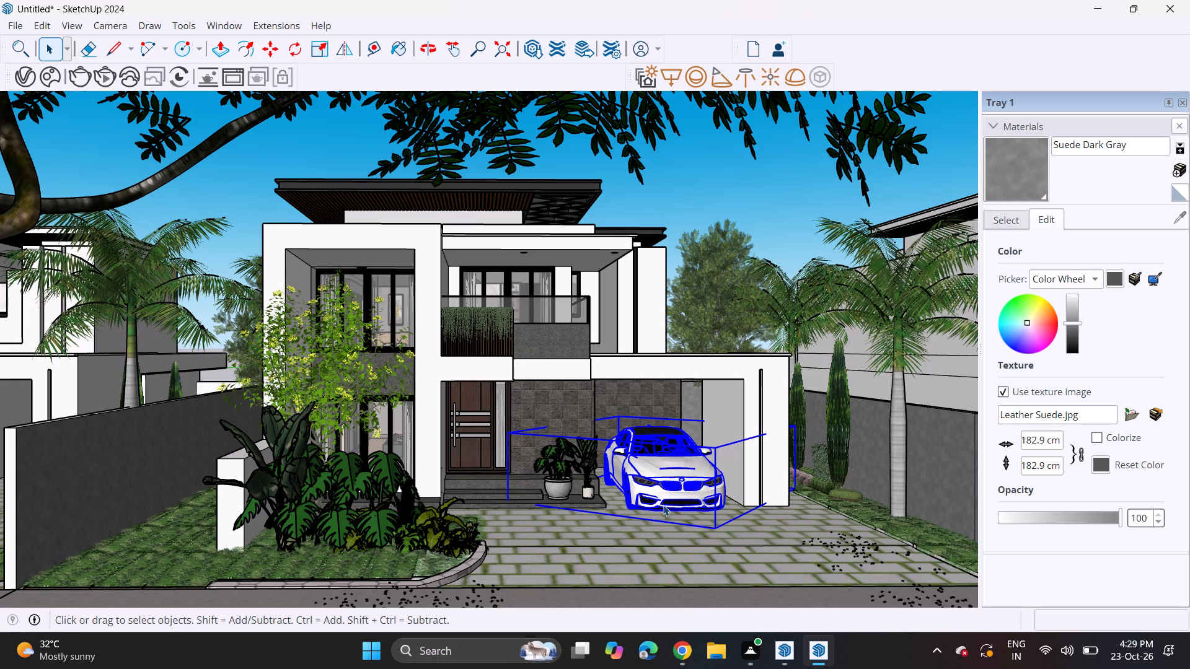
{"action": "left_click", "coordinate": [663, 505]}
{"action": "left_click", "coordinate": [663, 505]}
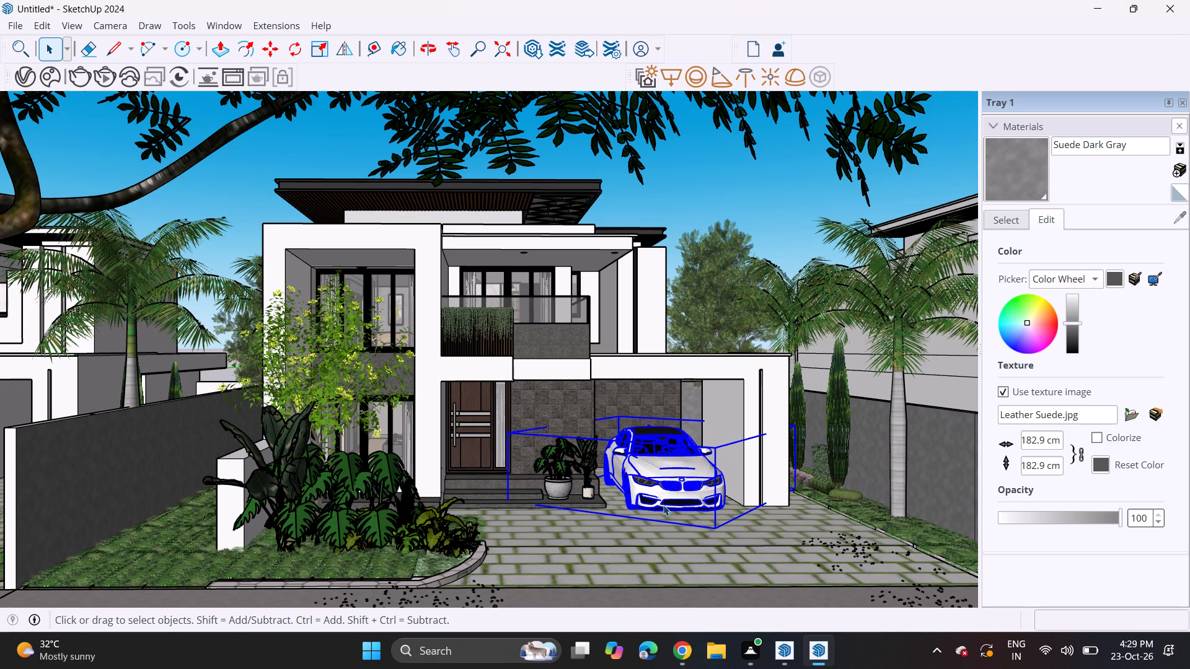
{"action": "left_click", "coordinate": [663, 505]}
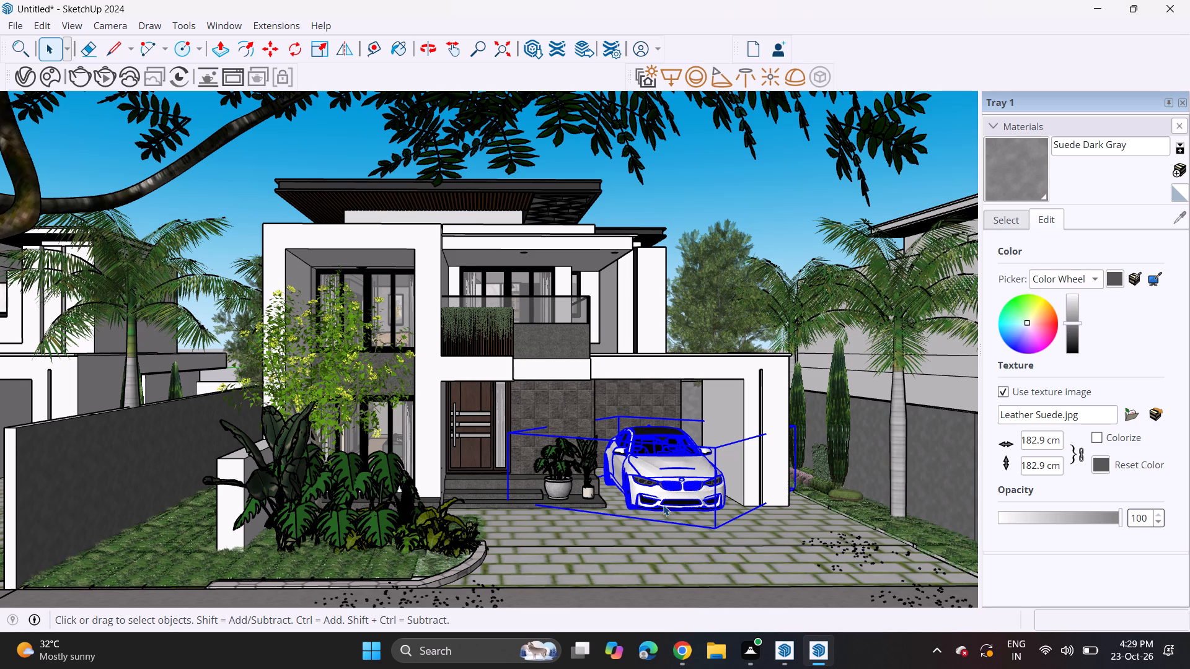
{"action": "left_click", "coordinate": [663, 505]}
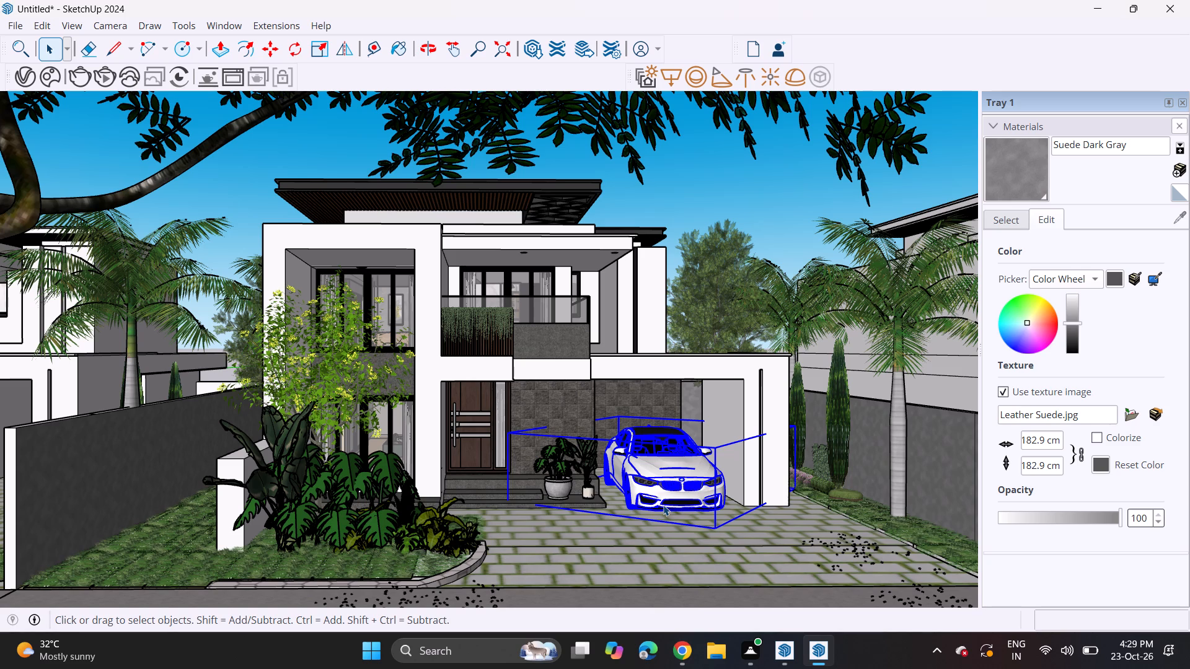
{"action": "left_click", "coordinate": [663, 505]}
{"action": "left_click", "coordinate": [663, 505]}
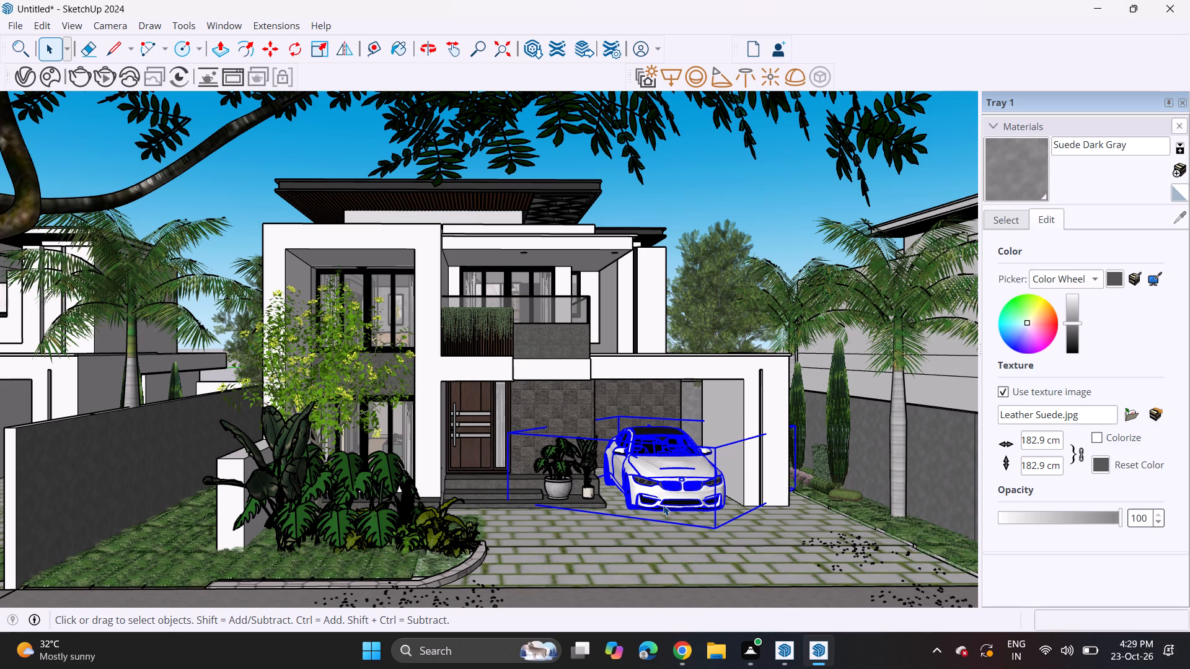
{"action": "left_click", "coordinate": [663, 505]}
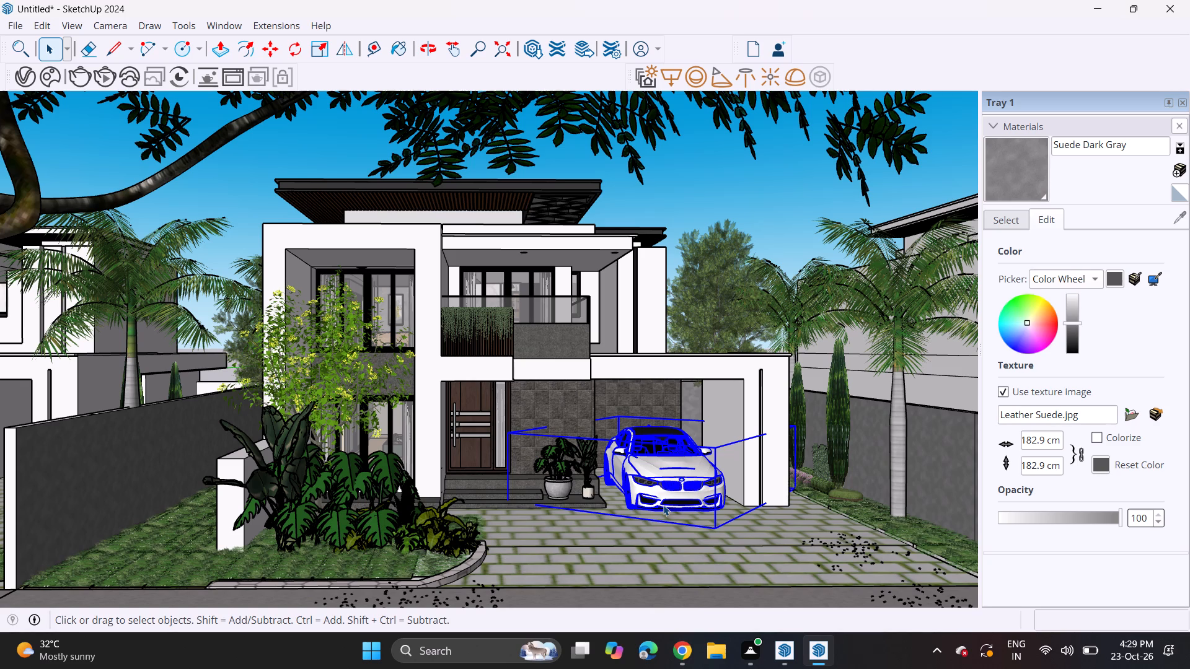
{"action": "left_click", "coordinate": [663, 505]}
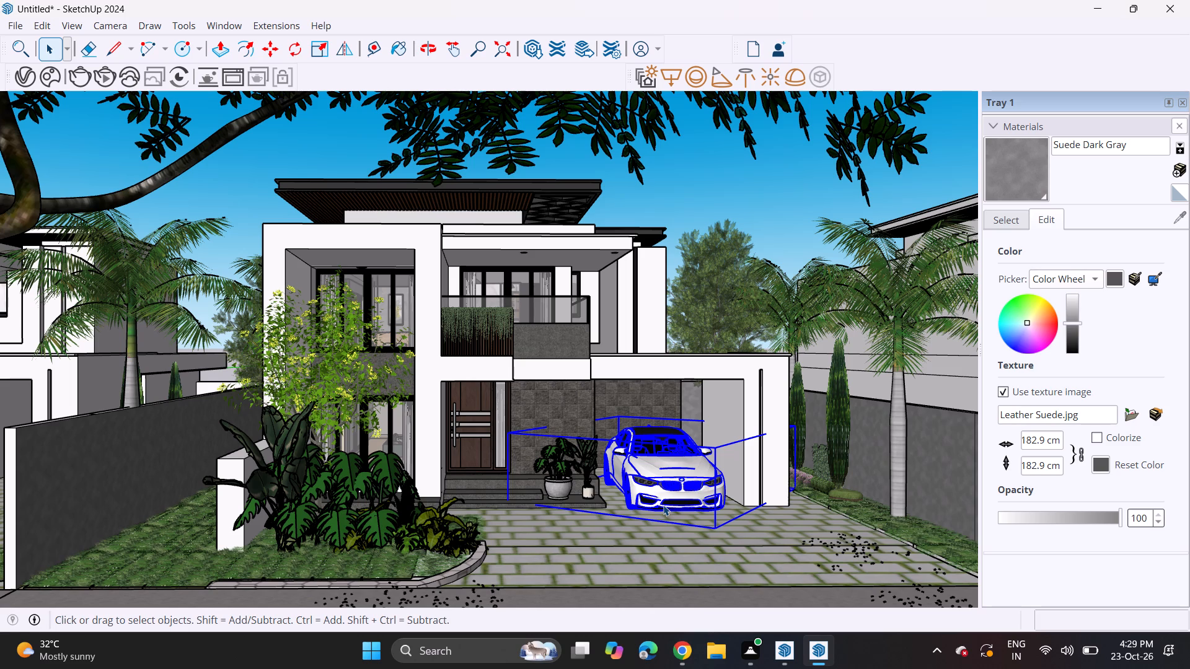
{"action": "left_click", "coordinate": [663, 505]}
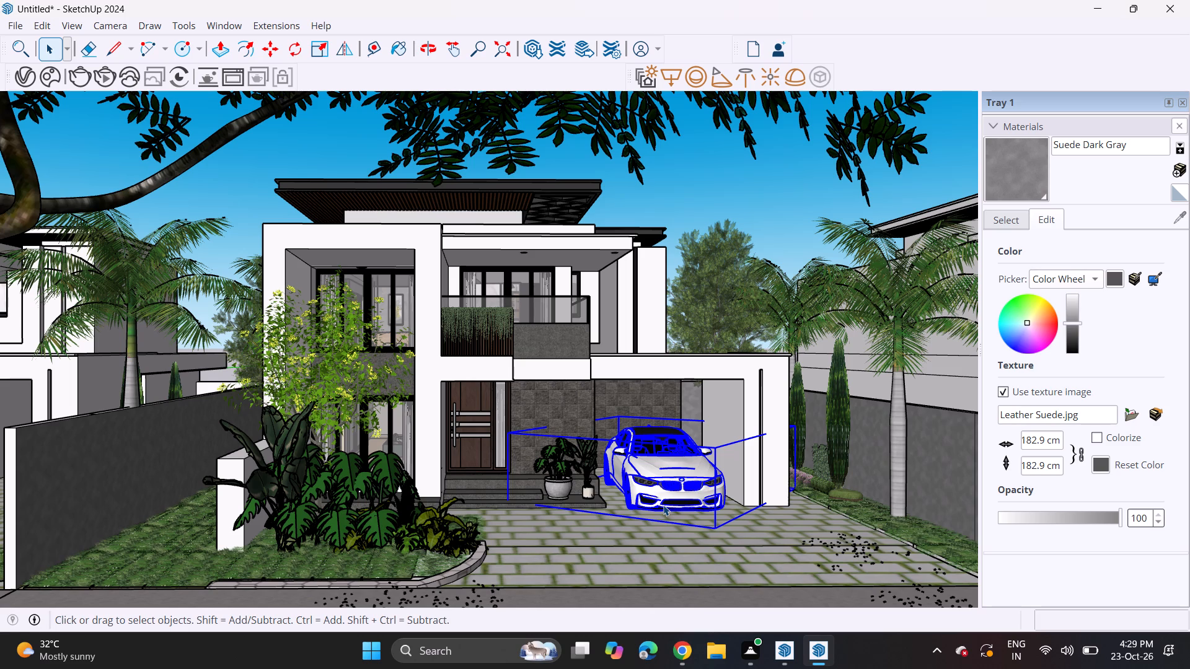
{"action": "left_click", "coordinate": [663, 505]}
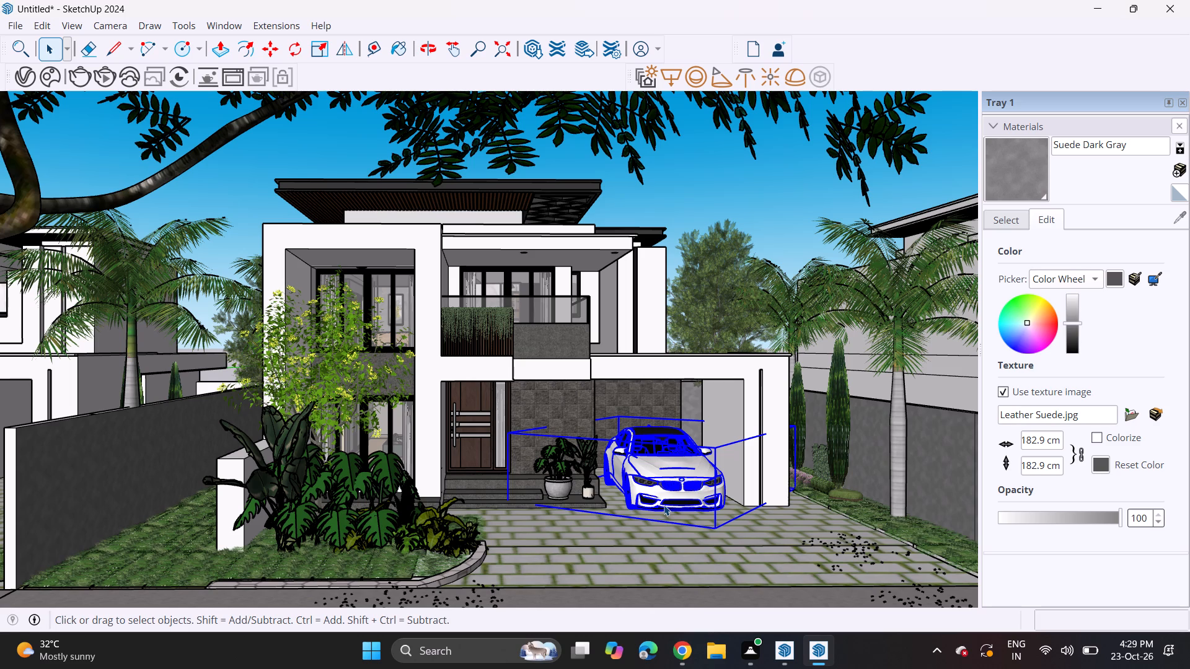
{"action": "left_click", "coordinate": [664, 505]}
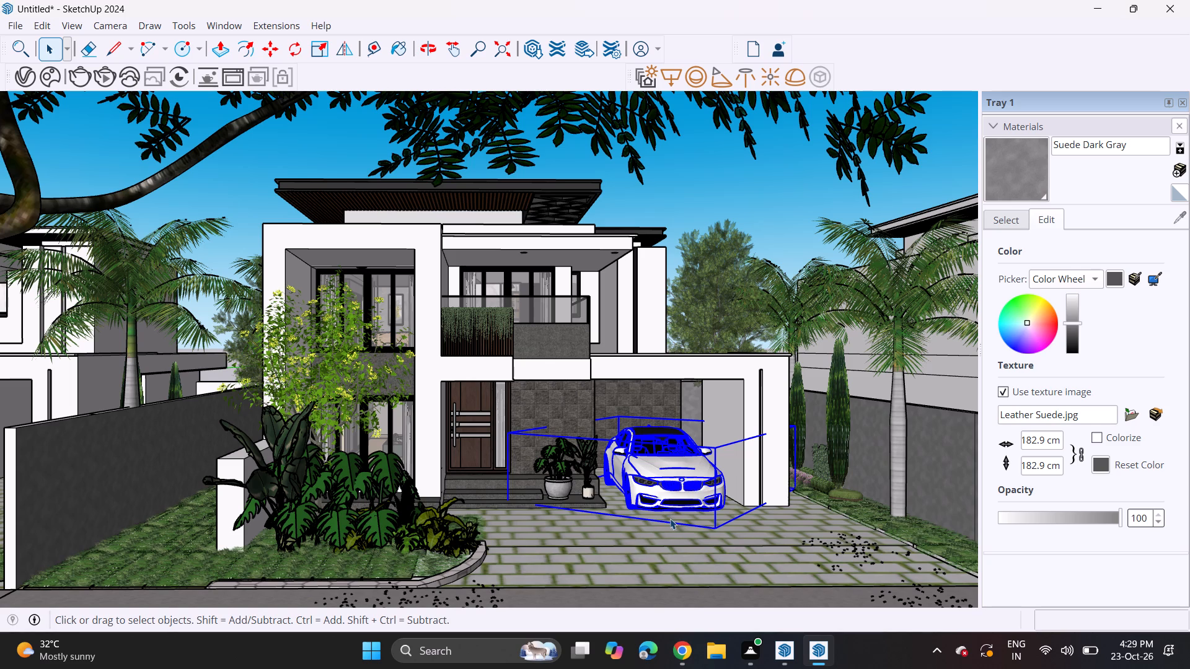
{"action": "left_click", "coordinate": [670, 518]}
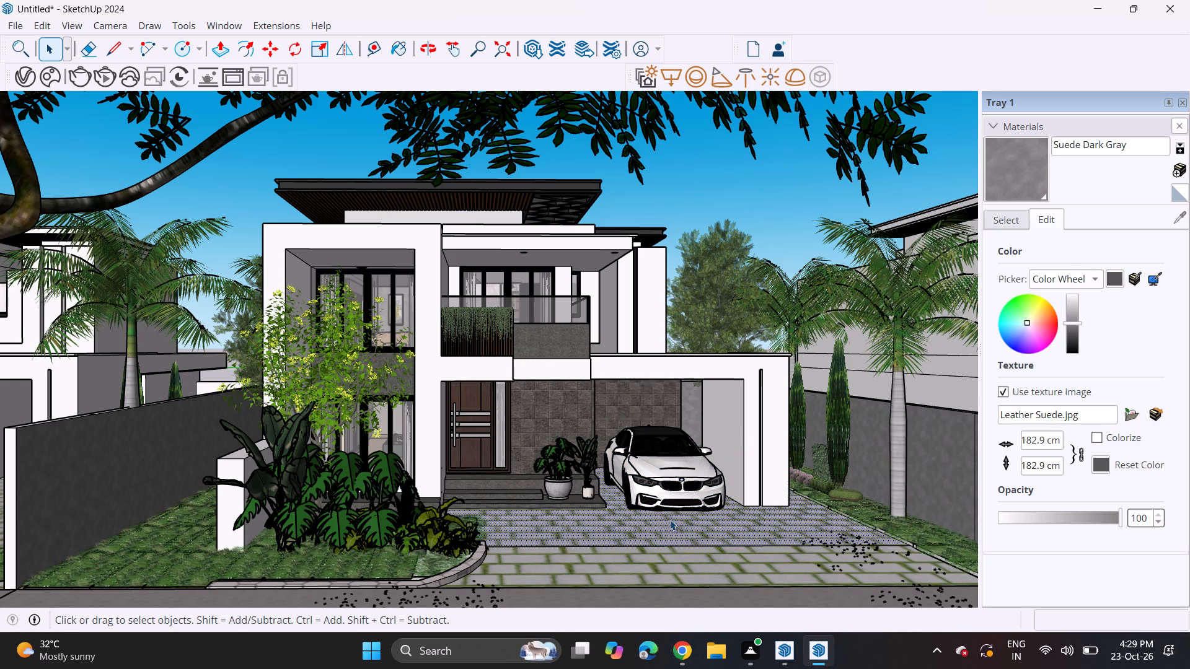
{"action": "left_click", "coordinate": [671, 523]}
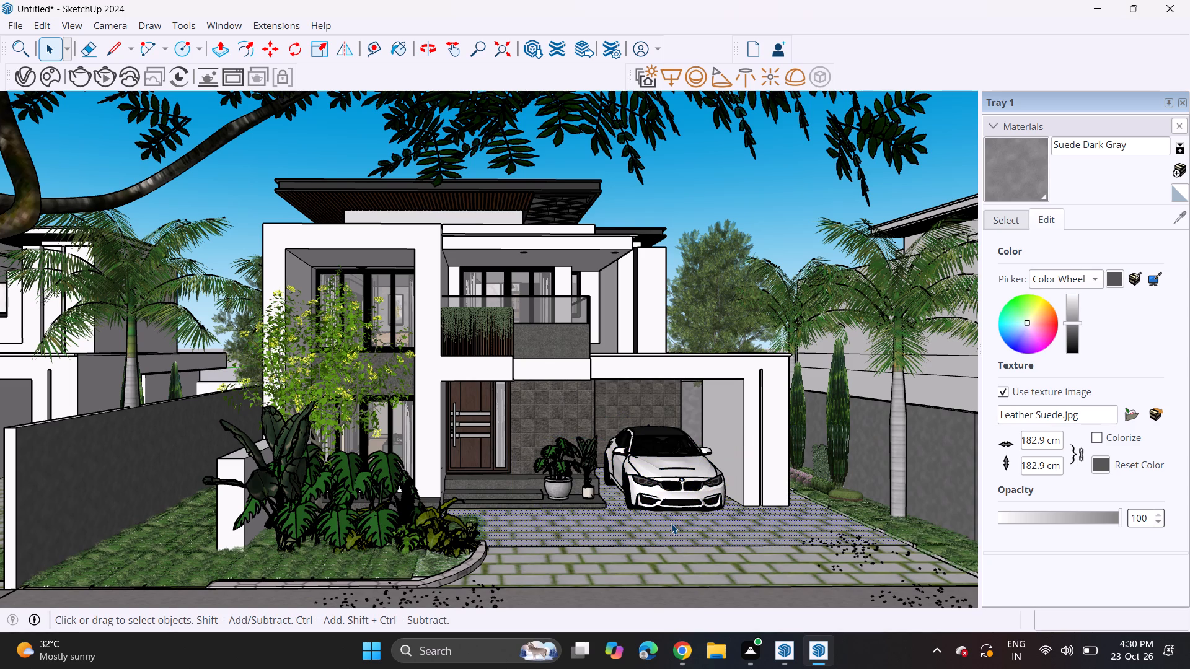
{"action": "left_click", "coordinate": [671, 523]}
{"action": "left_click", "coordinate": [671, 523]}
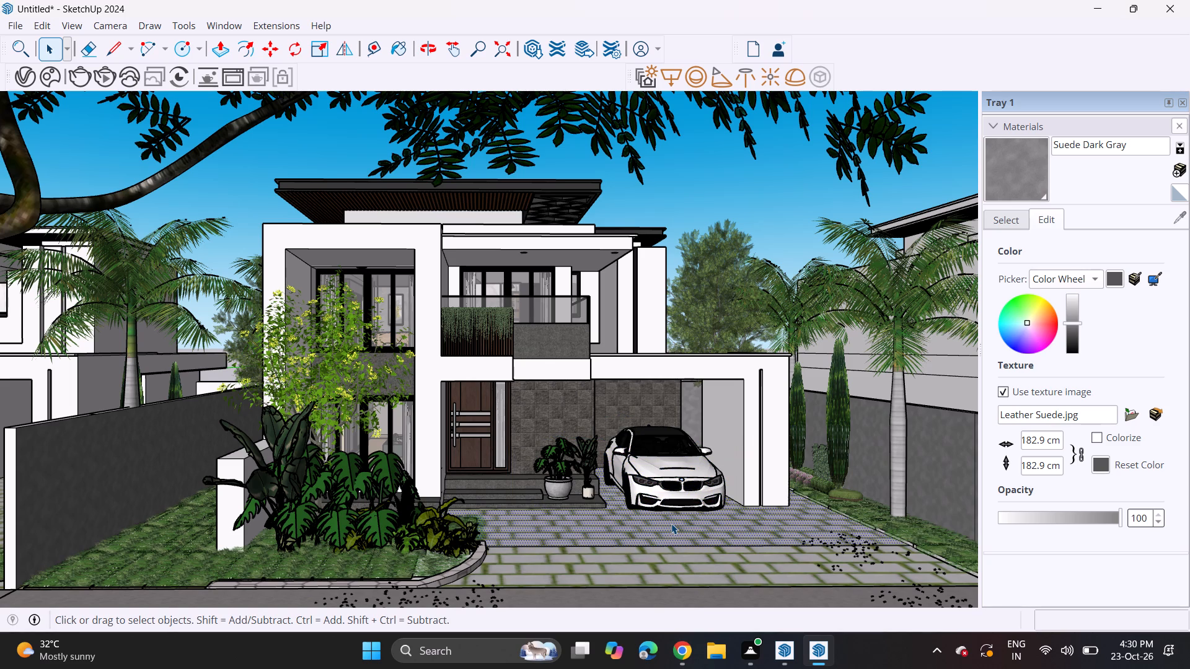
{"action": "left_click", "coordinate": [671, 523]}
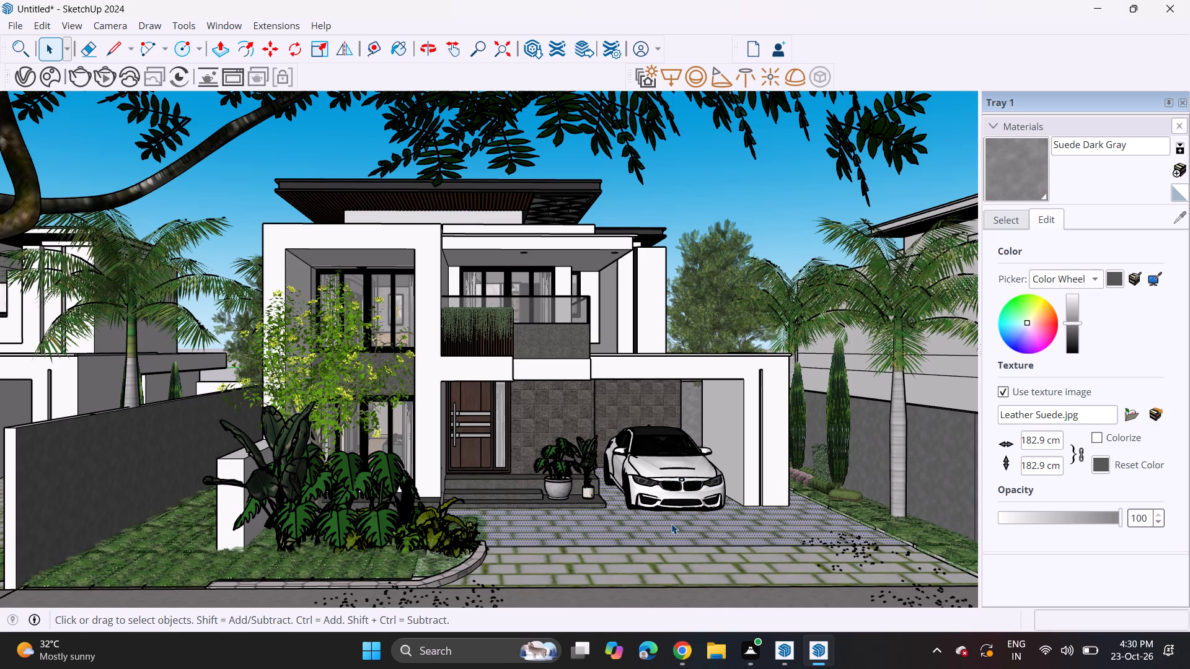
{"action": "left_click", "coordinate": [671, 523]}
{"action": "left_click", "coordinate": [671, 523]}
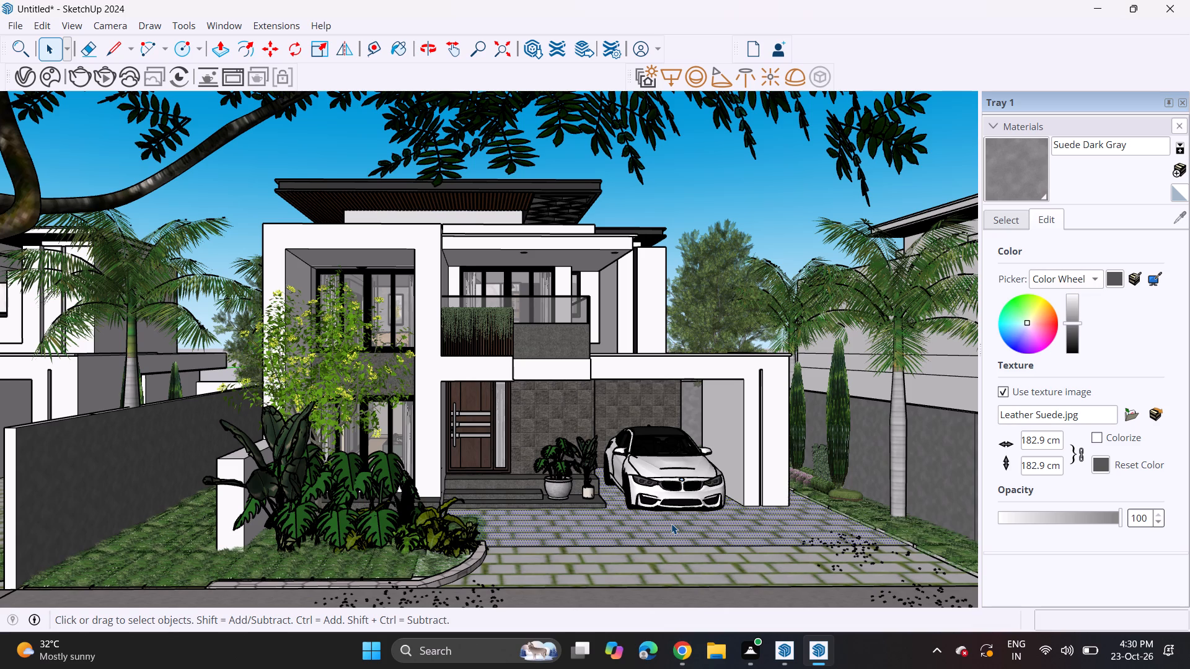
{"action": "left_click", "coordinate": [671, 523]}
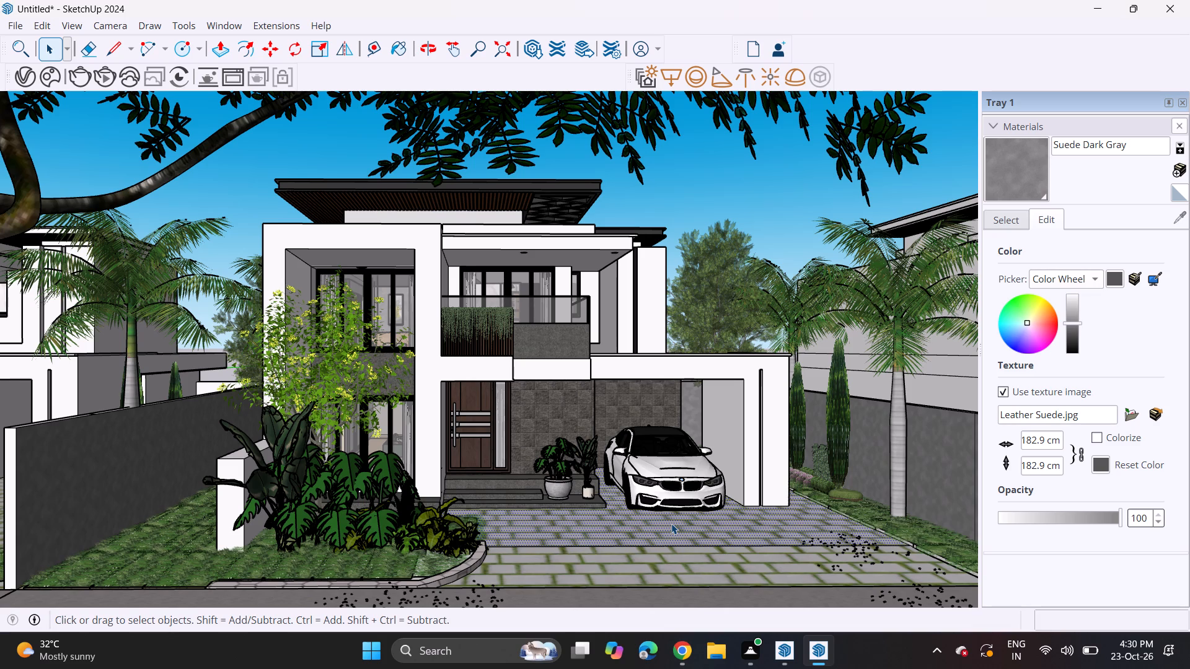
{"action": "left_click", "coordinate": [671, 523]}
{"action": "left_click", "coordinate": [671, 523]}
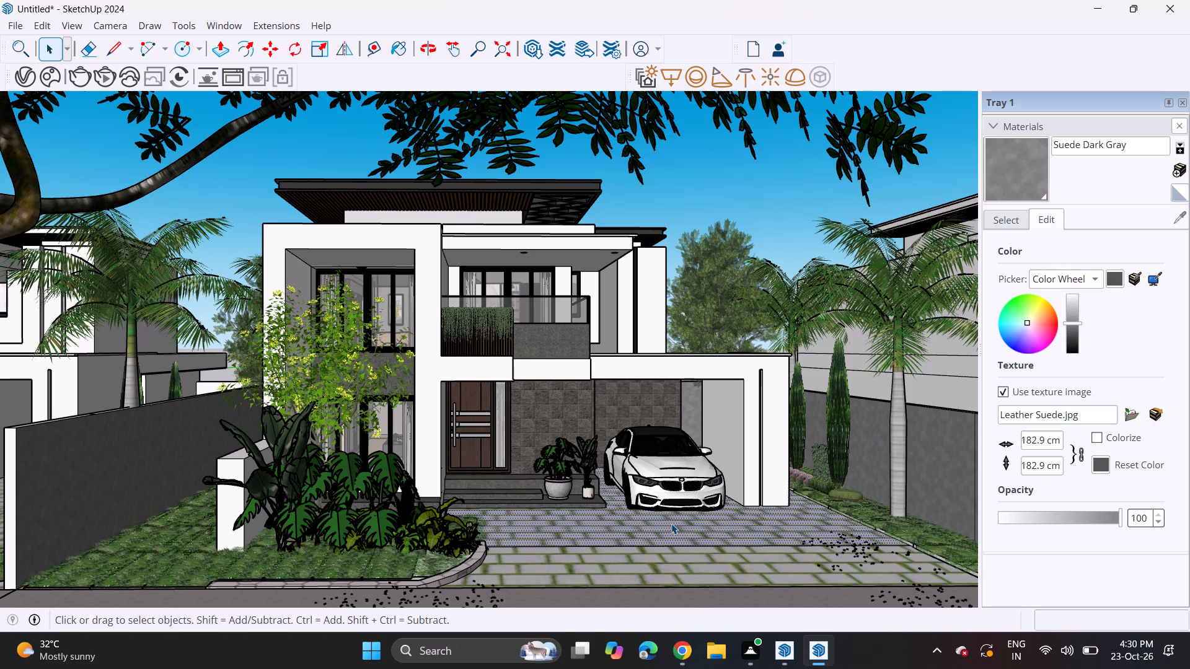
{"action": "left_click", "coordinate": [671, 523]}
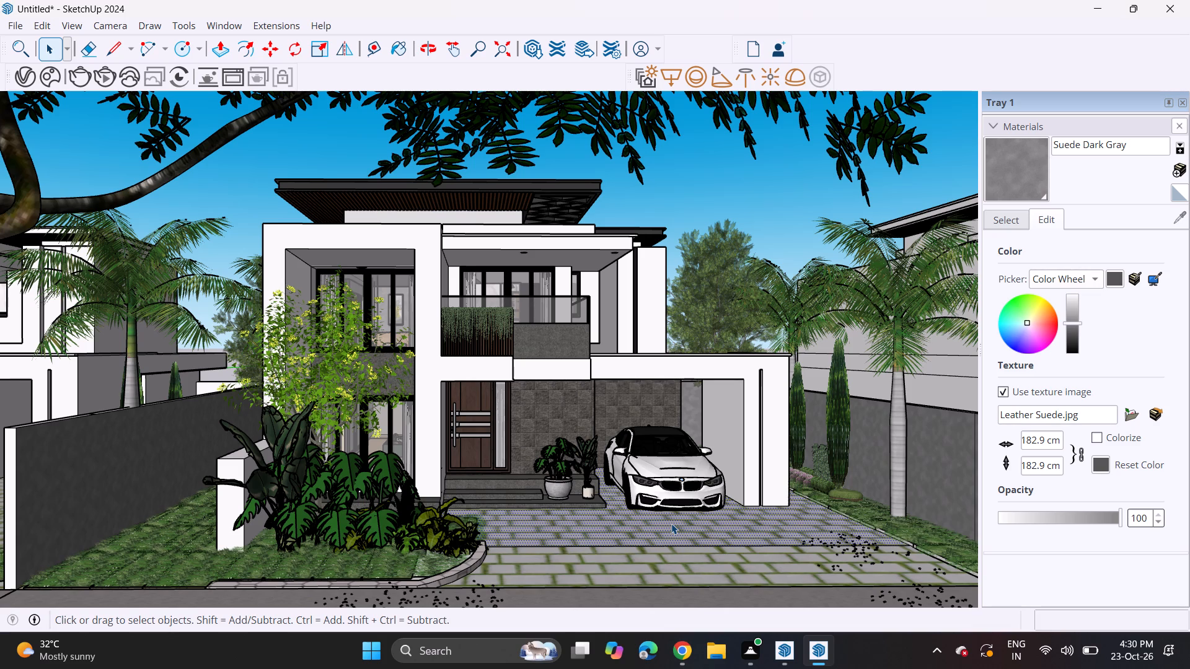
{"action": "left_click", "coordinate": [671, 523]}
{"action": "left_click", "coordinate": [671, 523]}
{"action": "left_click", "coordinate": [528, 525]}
Inspect the large potted plant beside the porch steps, the porch edge next to the car and the parked white car by selecting each.
{"action": "left_click", "coordinate": [559, 499]}
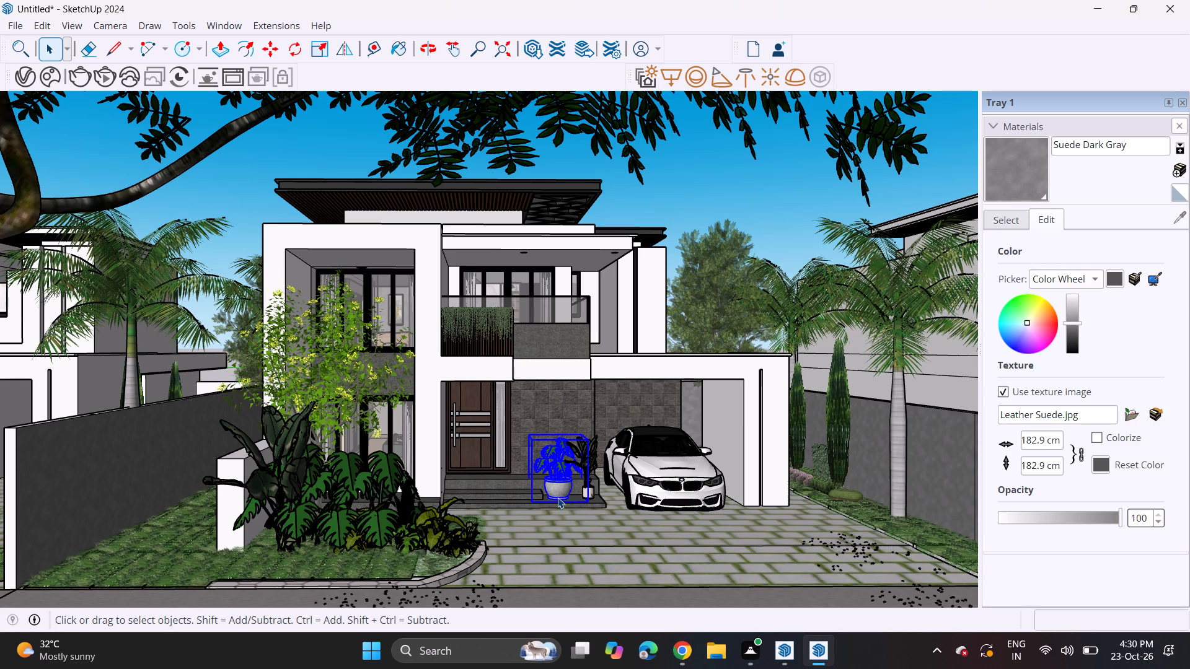
{"action": "left_click", "coordinate": [601, 481]}
{"action": "left_click", "coordinate": [601, 481]}
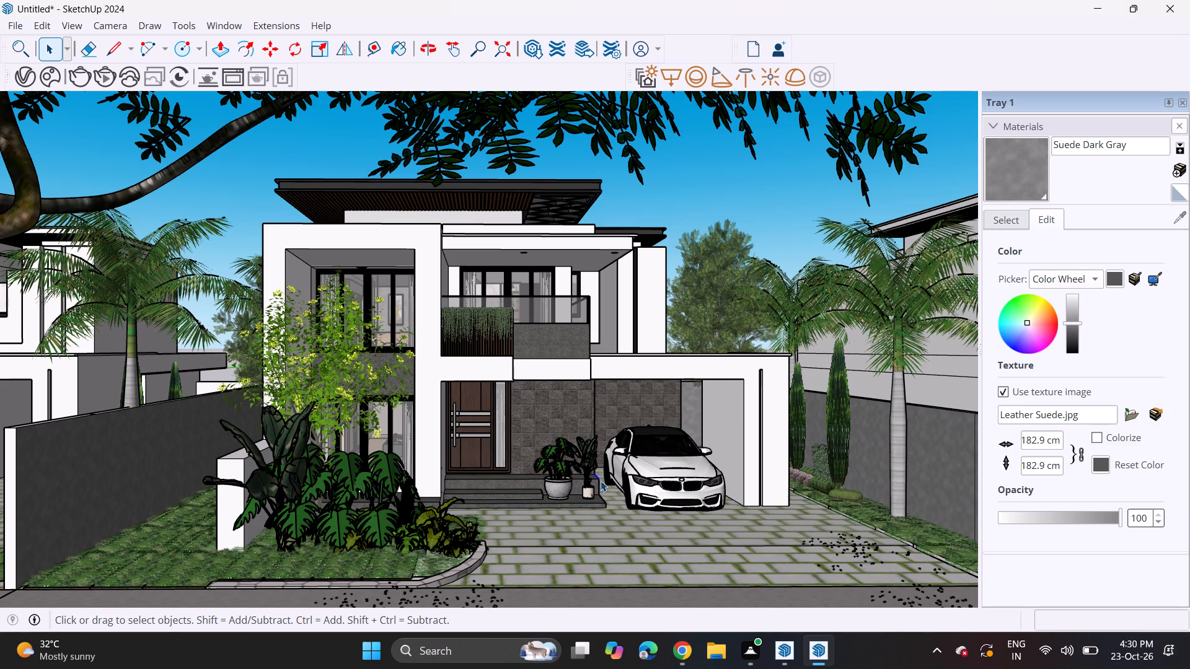
{"action": "left_click", "coordinate": [648, 477]}
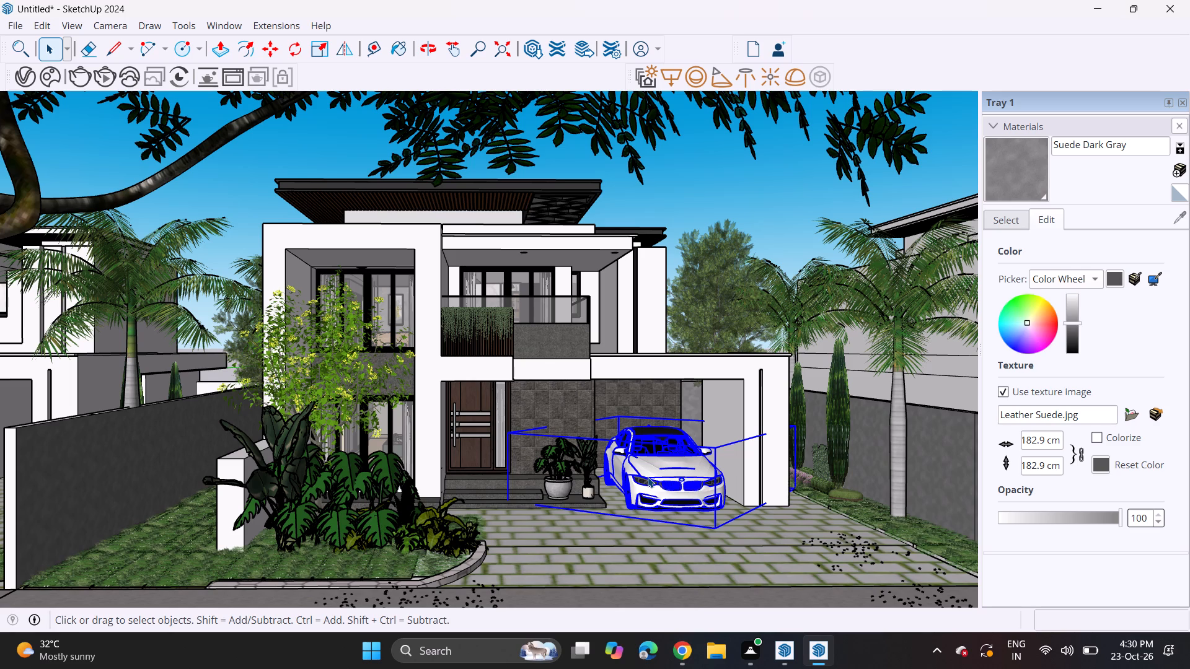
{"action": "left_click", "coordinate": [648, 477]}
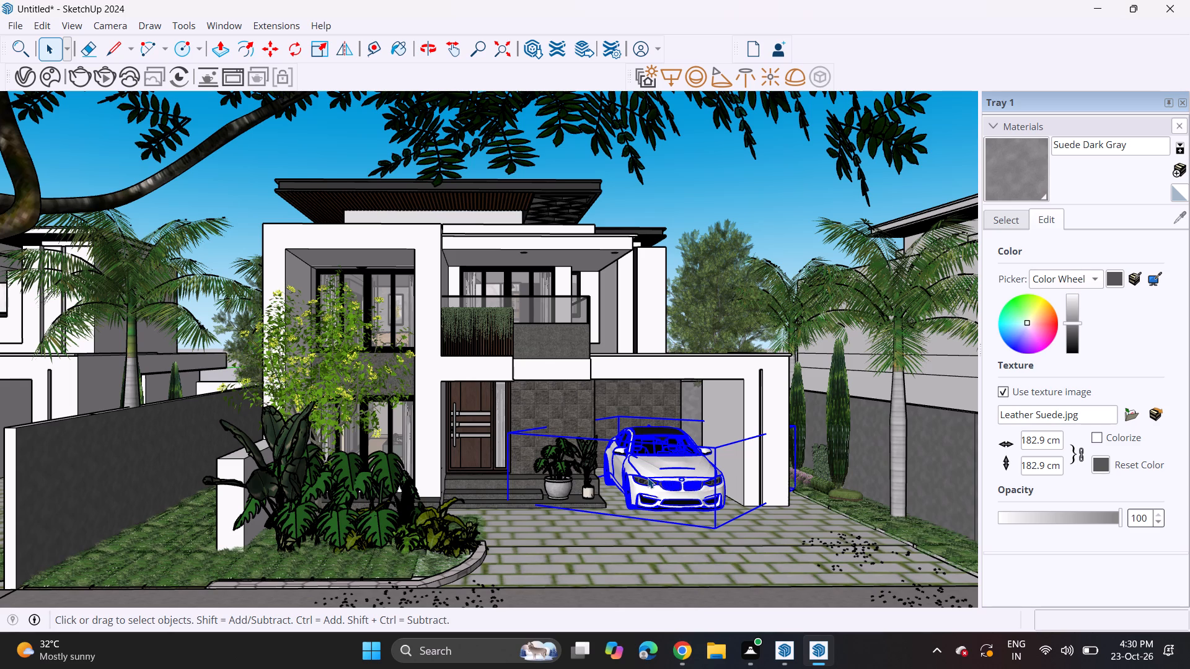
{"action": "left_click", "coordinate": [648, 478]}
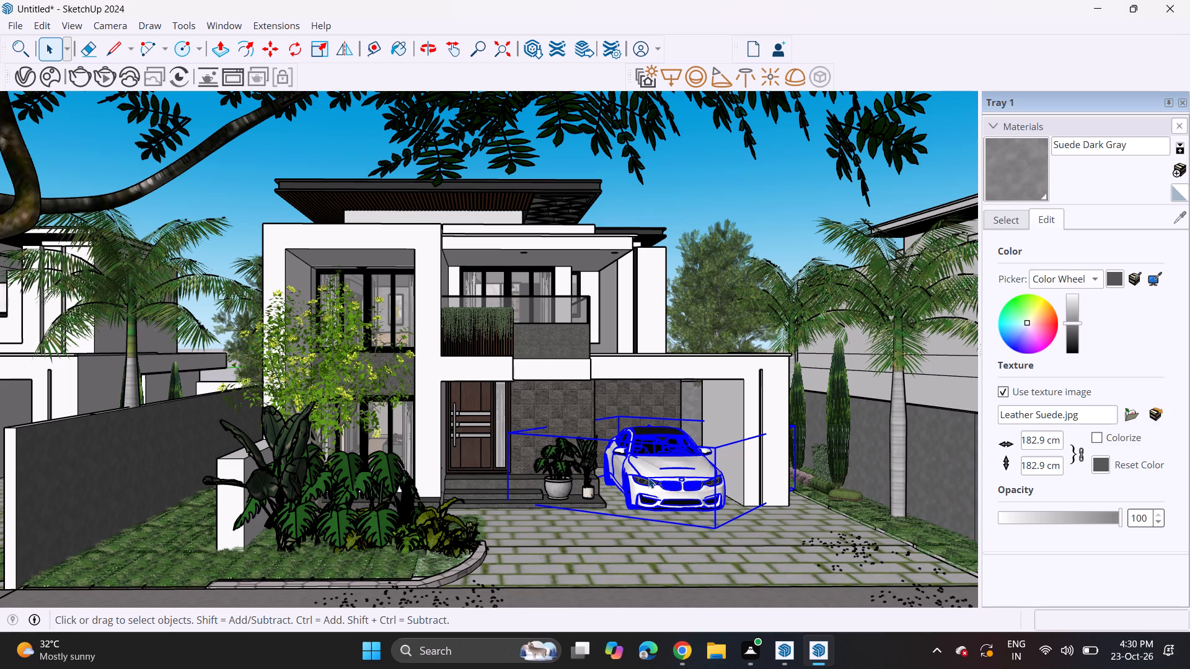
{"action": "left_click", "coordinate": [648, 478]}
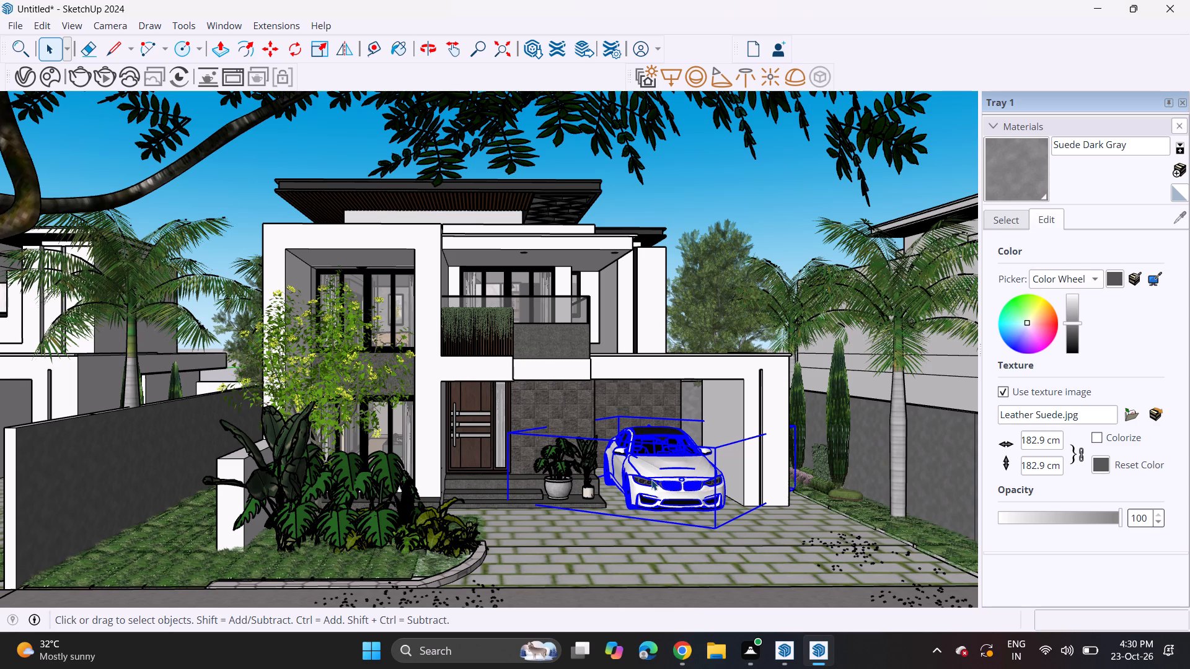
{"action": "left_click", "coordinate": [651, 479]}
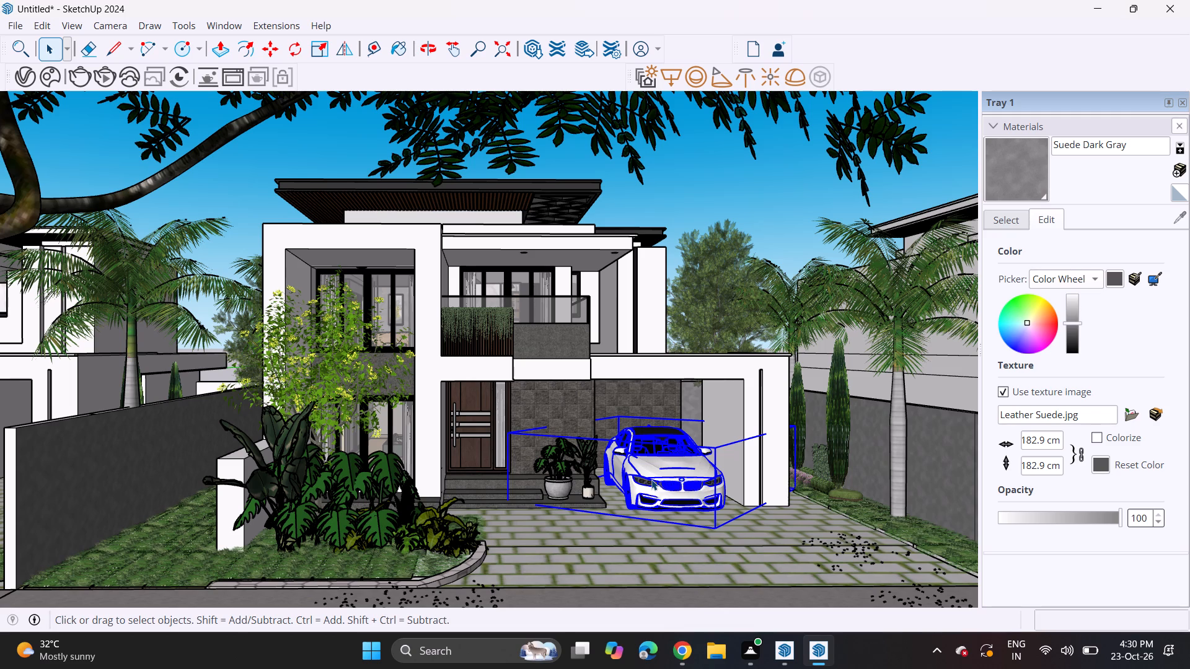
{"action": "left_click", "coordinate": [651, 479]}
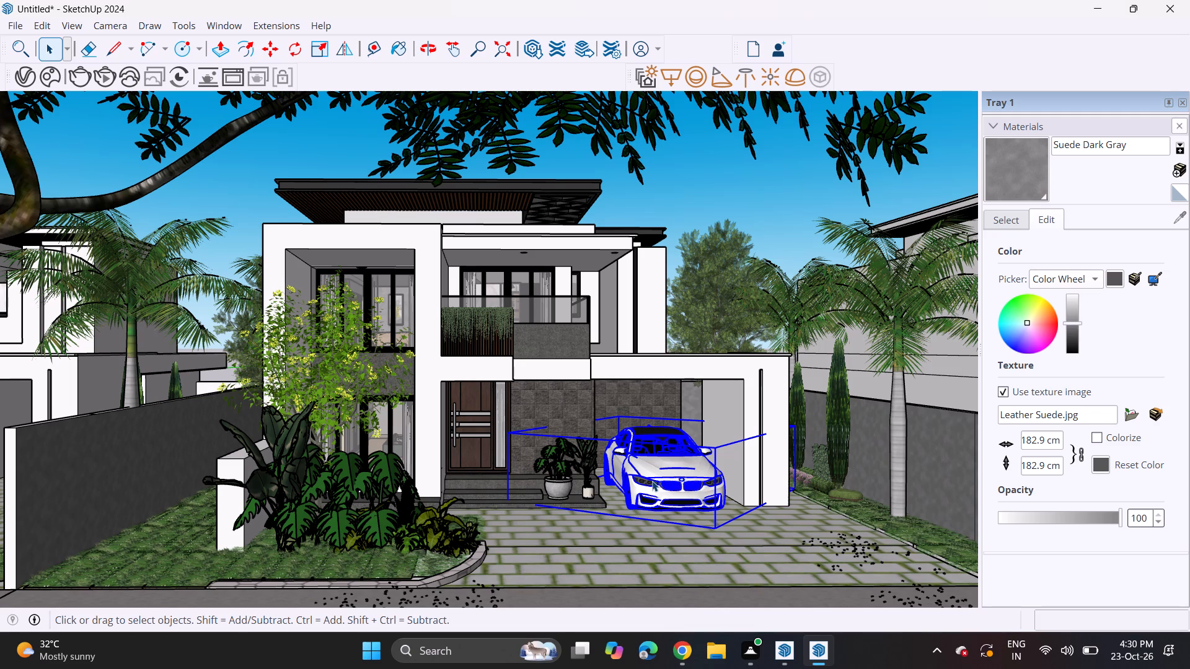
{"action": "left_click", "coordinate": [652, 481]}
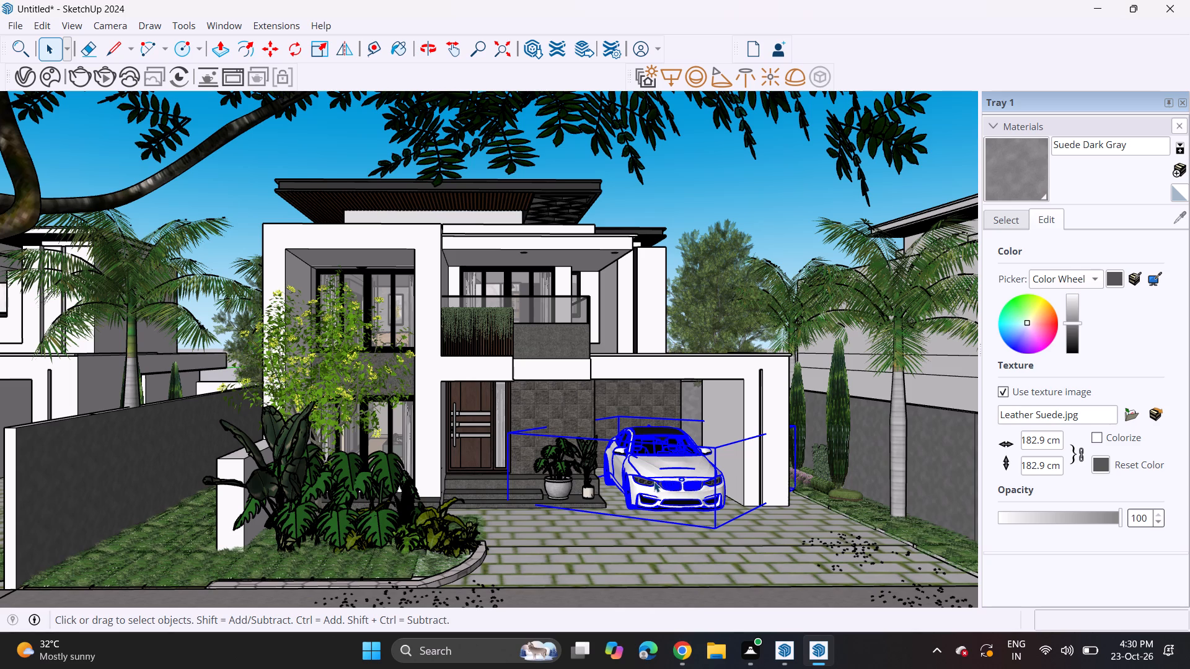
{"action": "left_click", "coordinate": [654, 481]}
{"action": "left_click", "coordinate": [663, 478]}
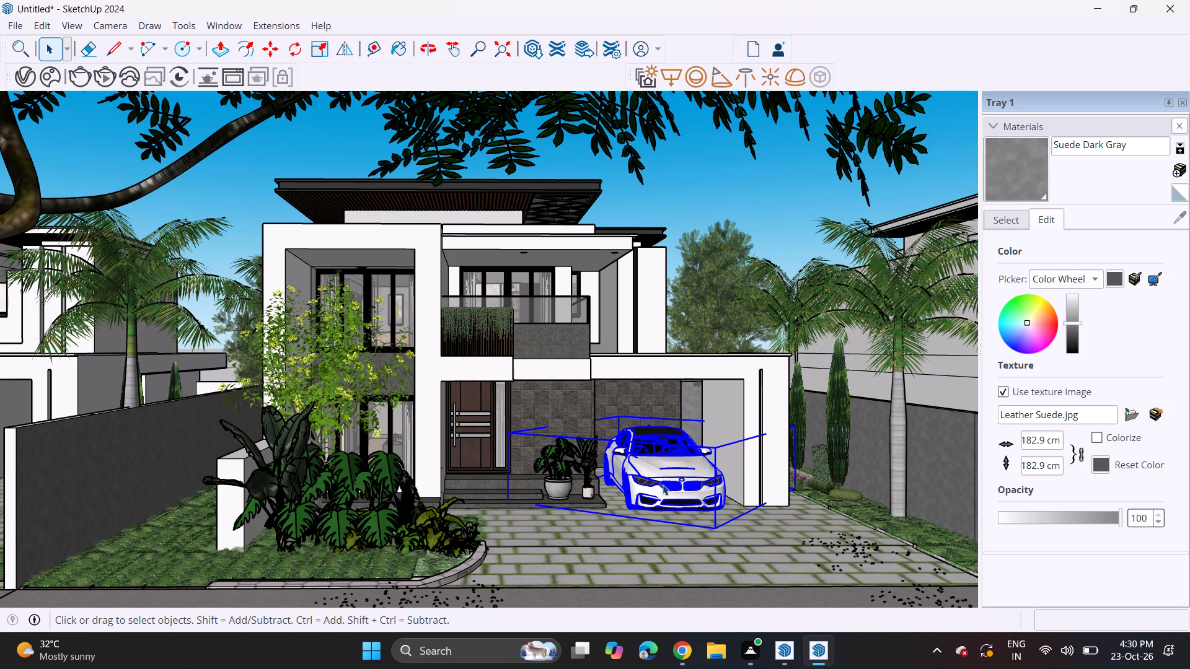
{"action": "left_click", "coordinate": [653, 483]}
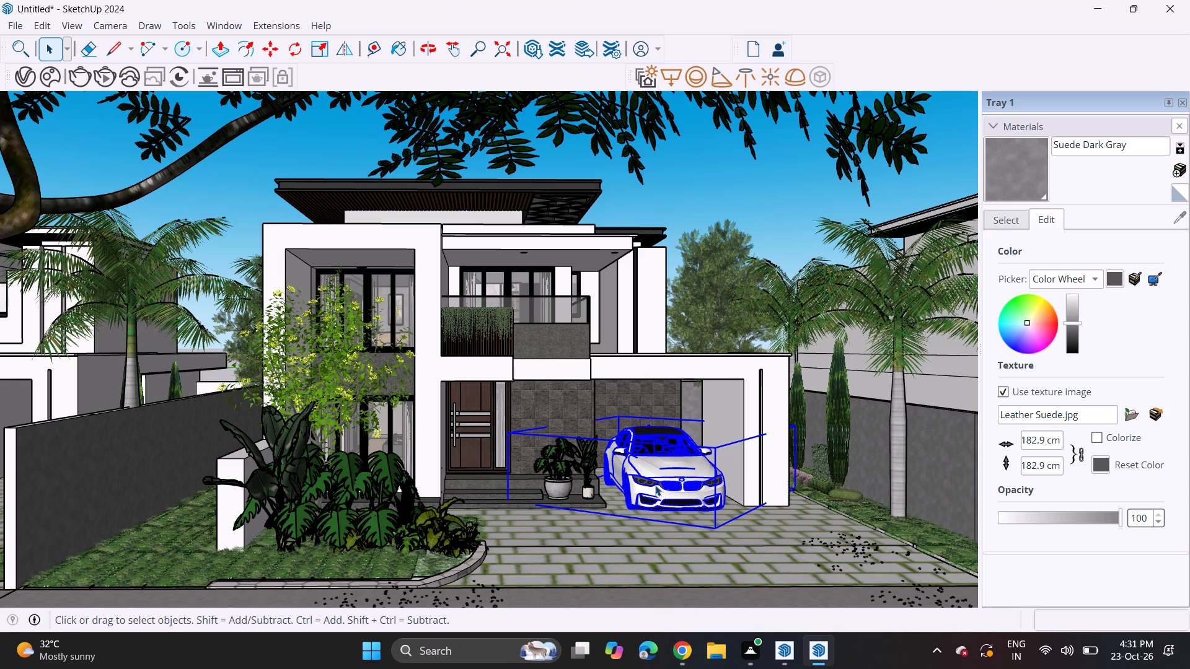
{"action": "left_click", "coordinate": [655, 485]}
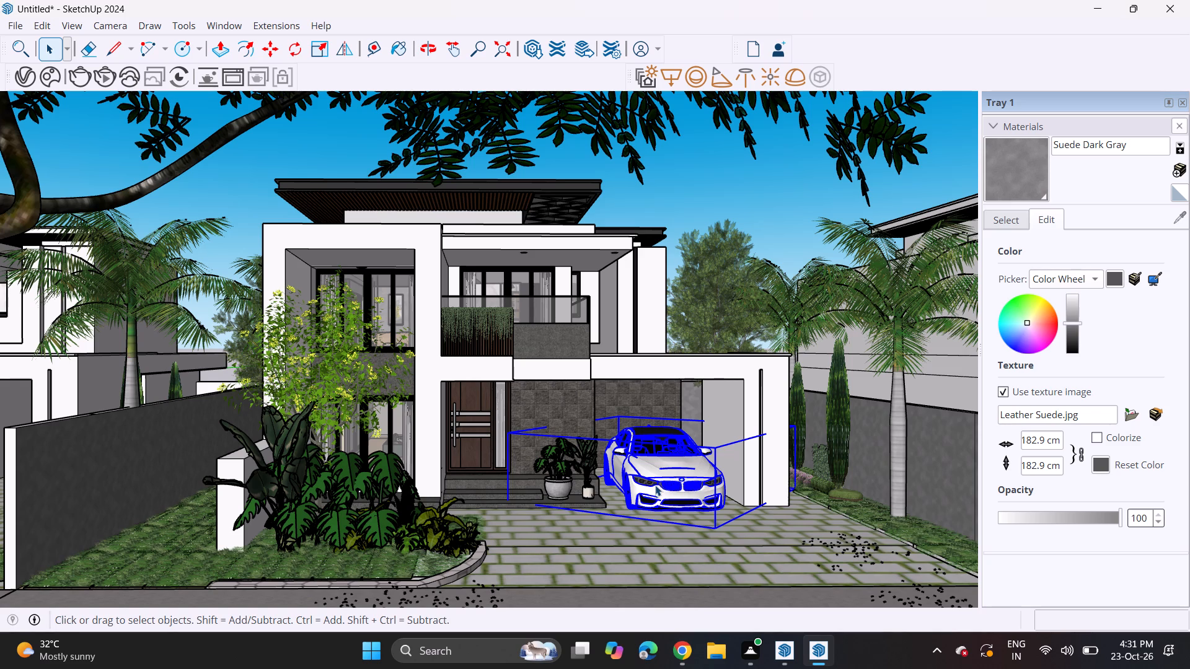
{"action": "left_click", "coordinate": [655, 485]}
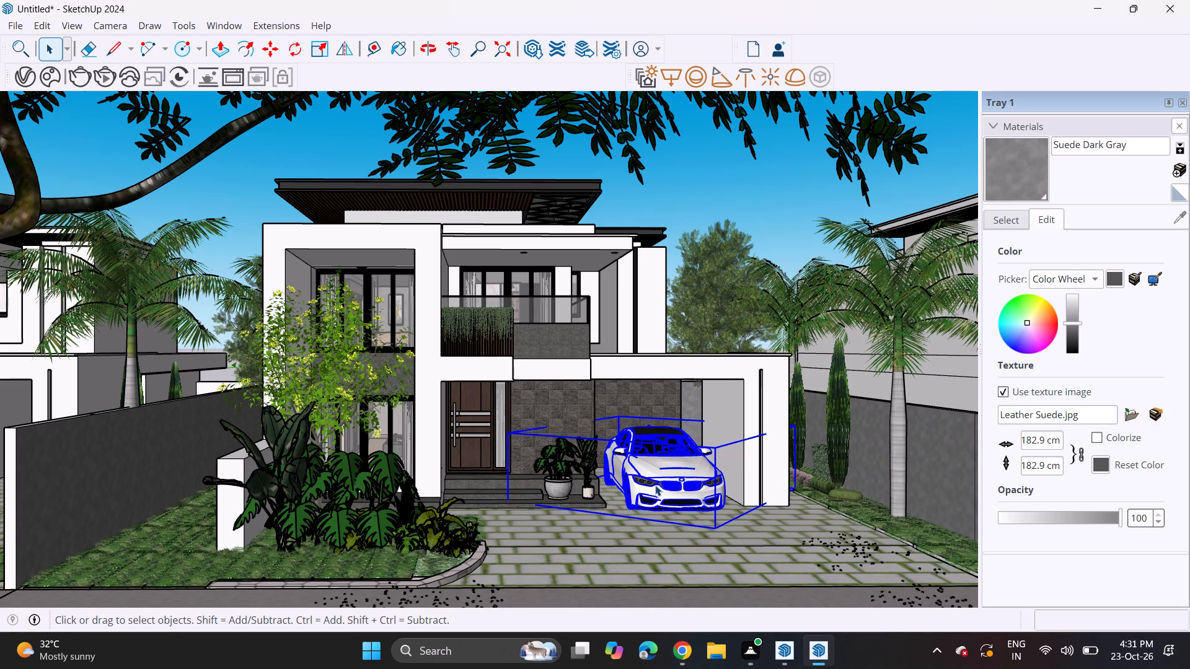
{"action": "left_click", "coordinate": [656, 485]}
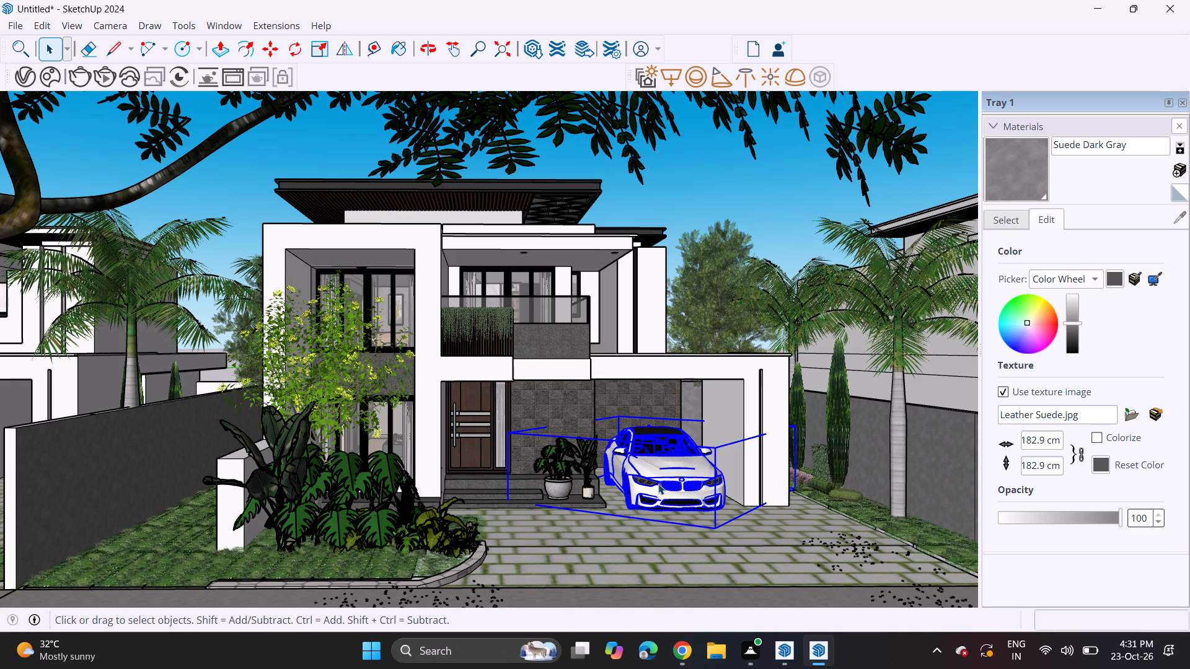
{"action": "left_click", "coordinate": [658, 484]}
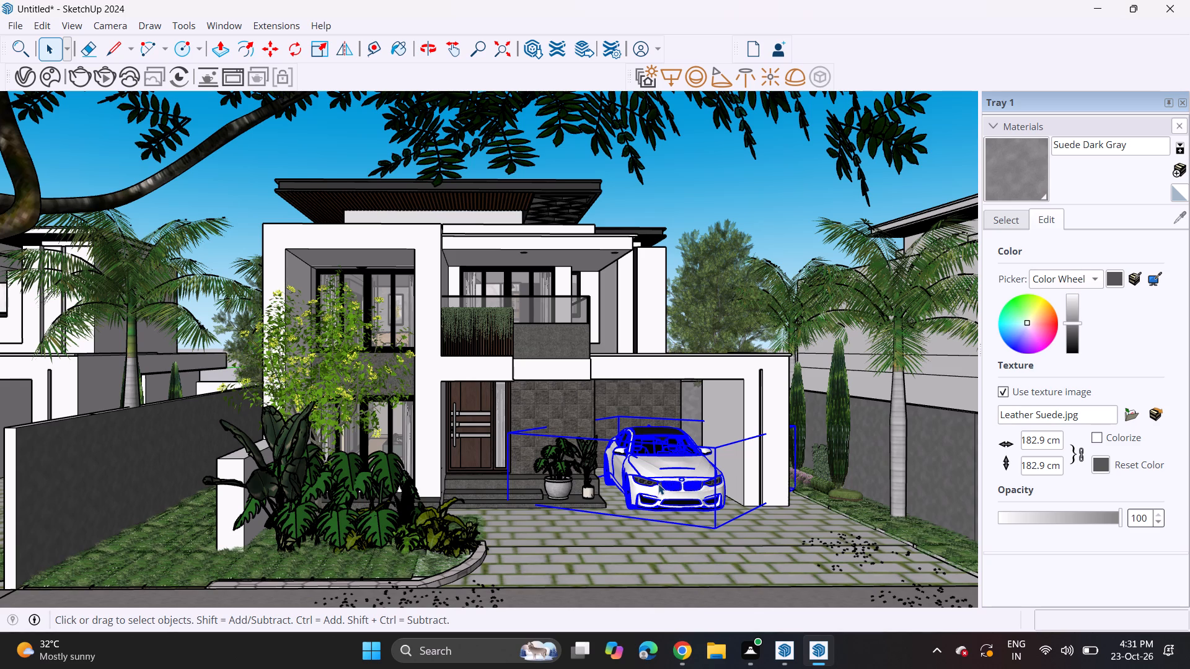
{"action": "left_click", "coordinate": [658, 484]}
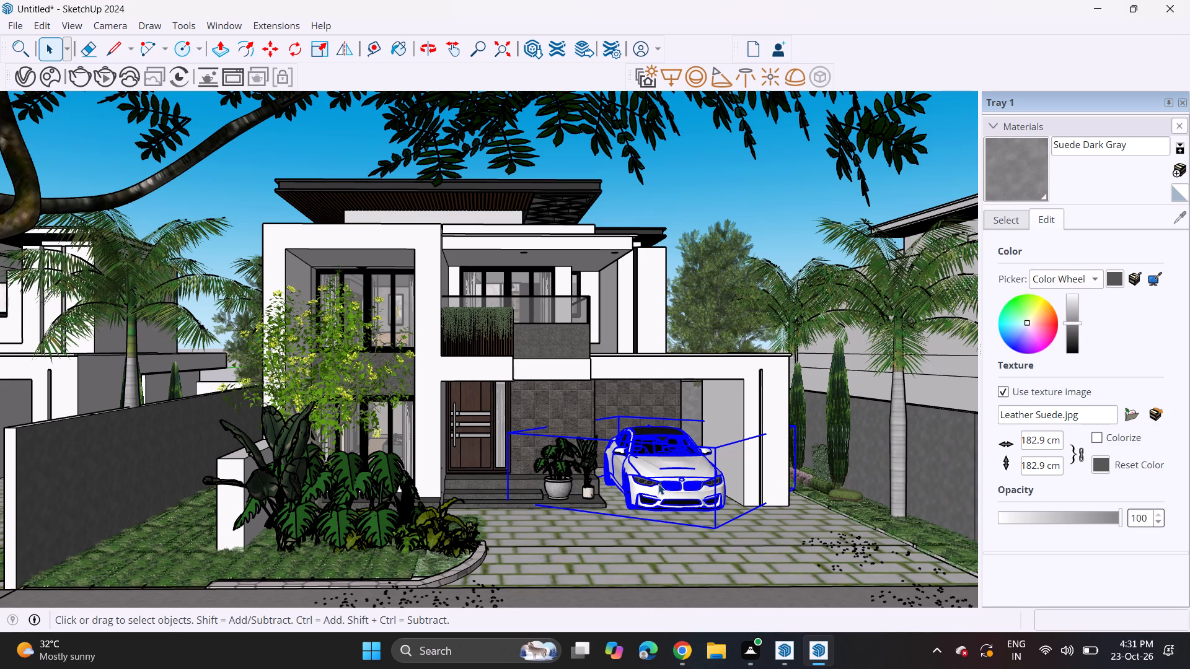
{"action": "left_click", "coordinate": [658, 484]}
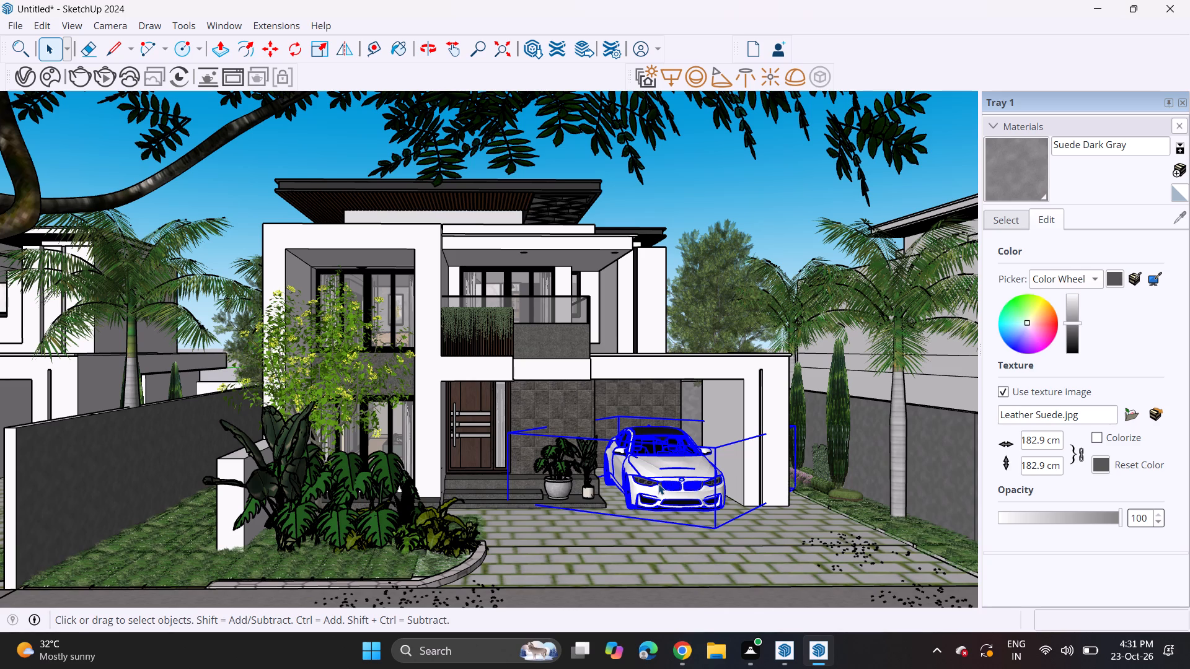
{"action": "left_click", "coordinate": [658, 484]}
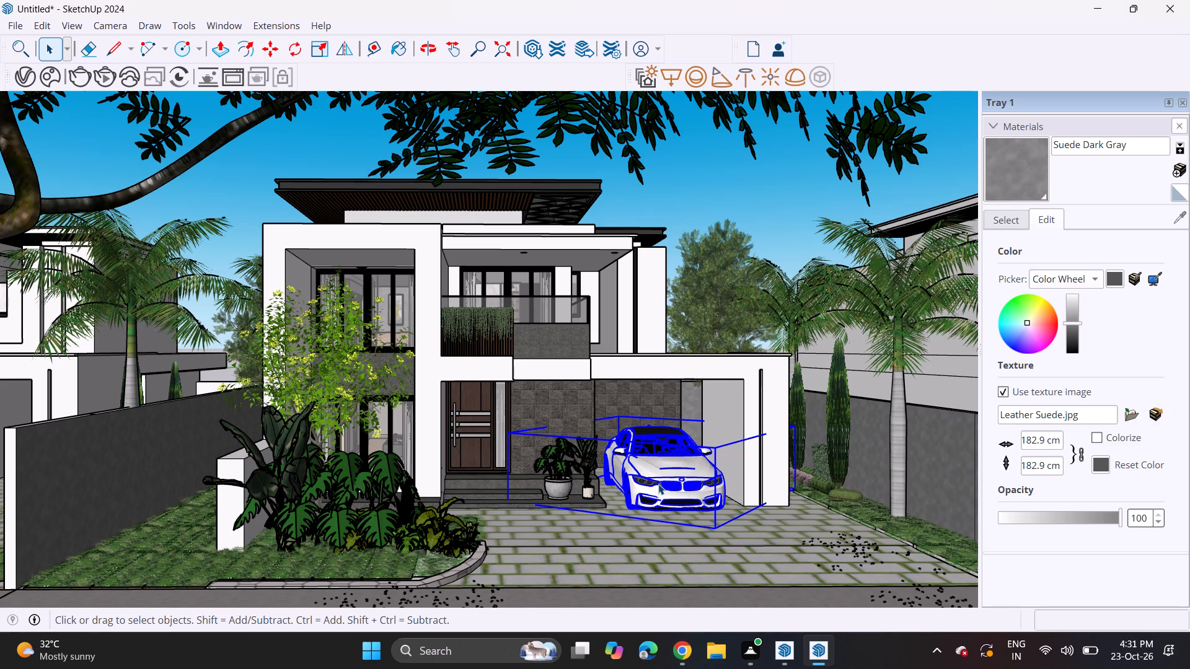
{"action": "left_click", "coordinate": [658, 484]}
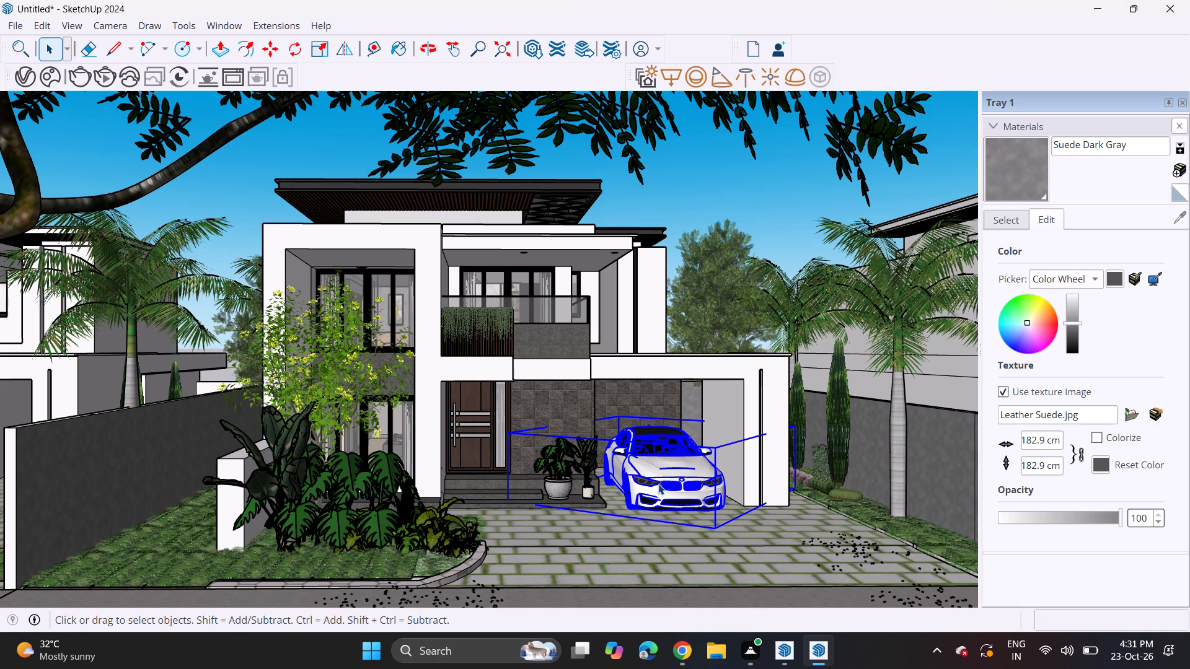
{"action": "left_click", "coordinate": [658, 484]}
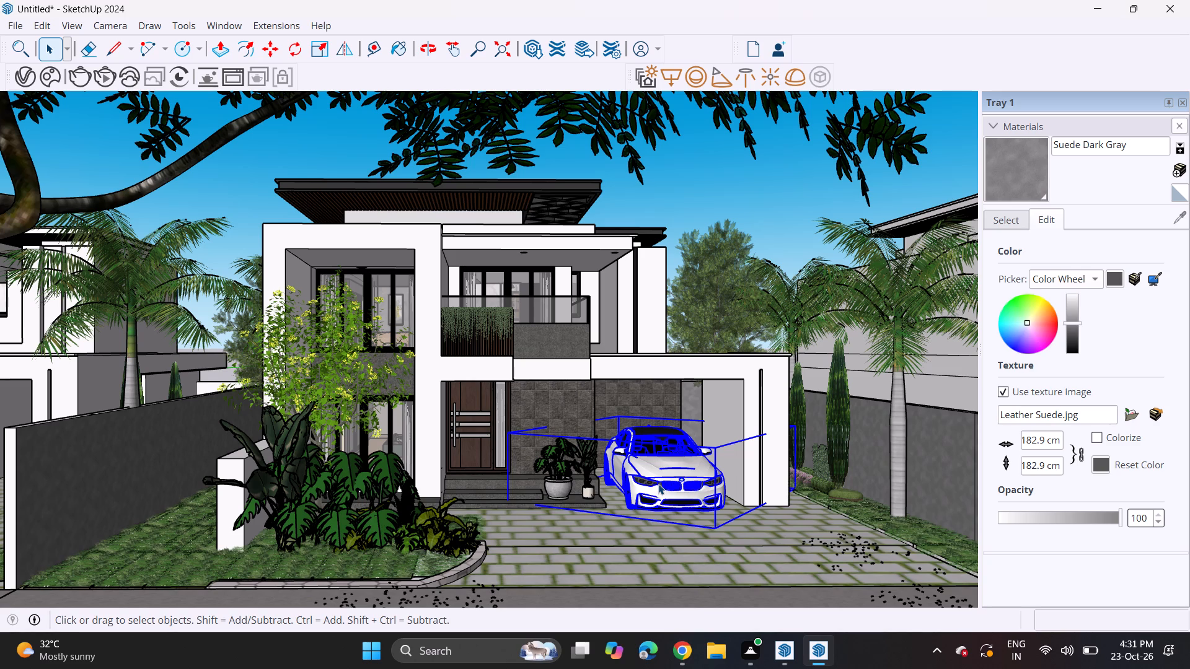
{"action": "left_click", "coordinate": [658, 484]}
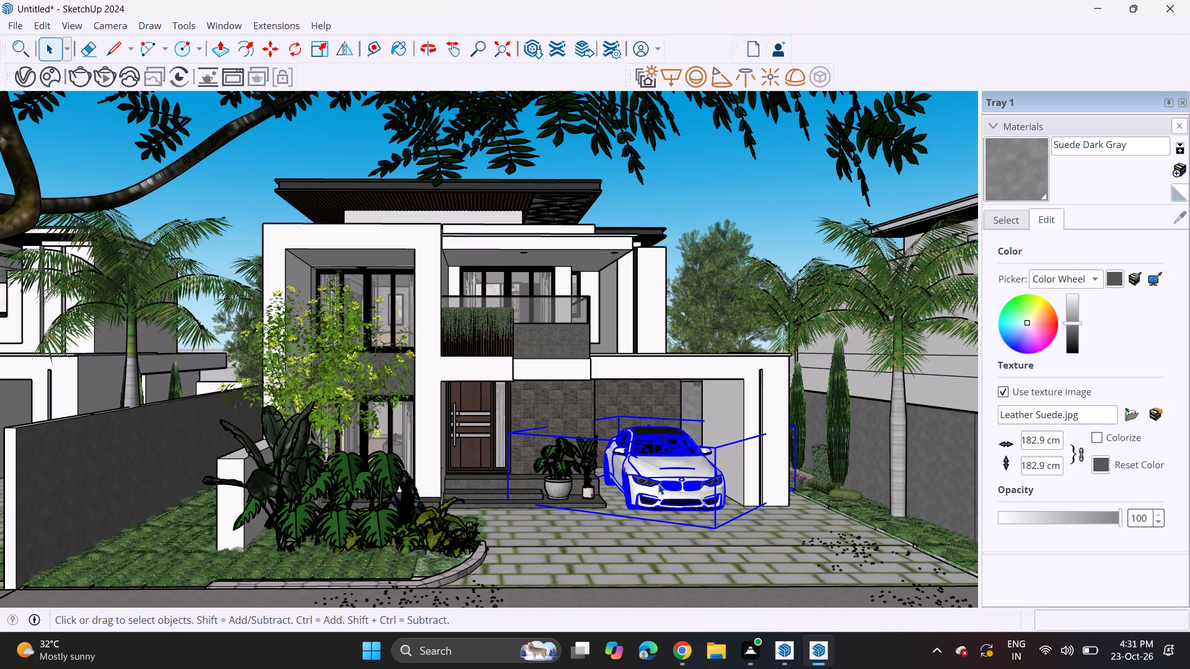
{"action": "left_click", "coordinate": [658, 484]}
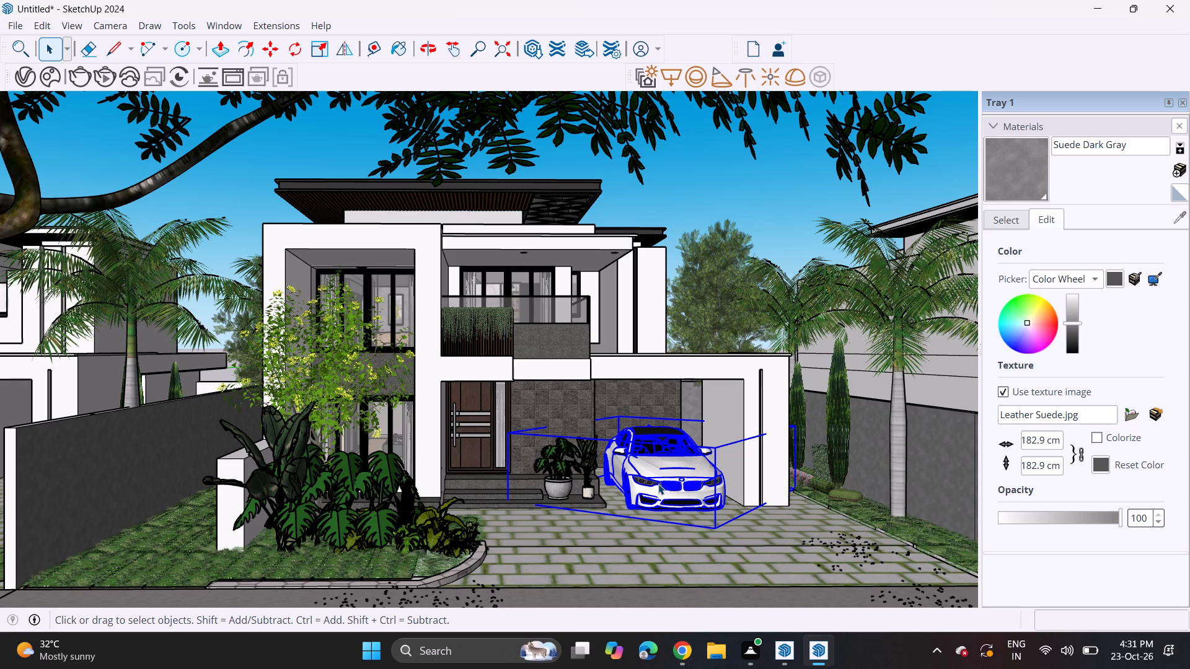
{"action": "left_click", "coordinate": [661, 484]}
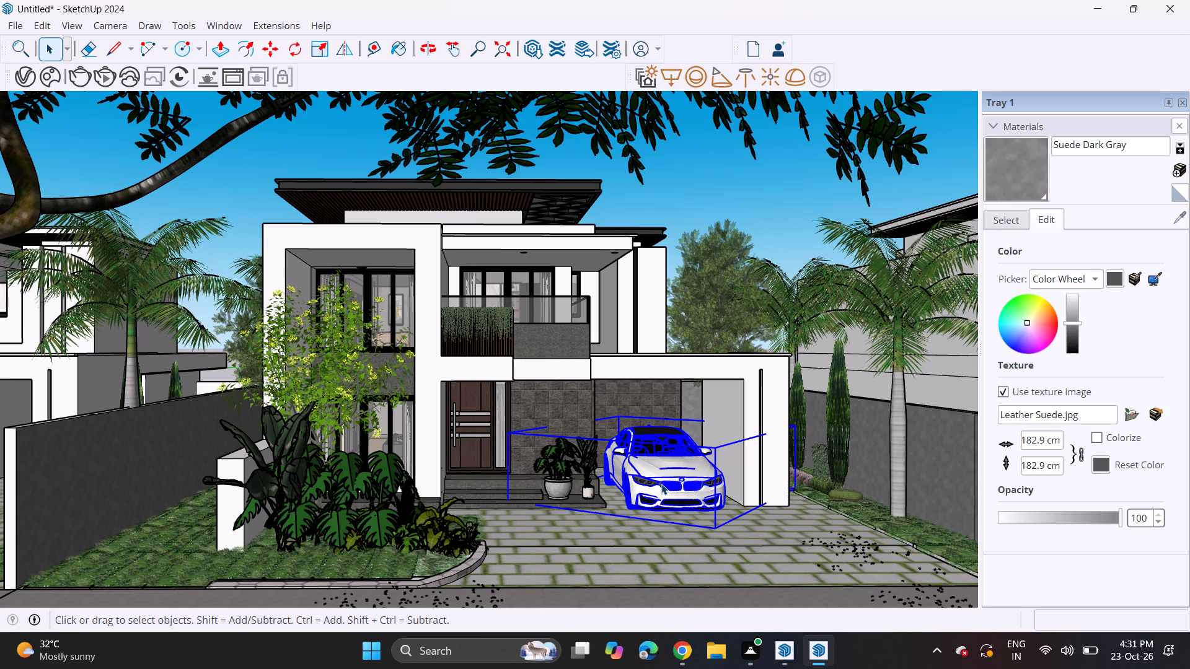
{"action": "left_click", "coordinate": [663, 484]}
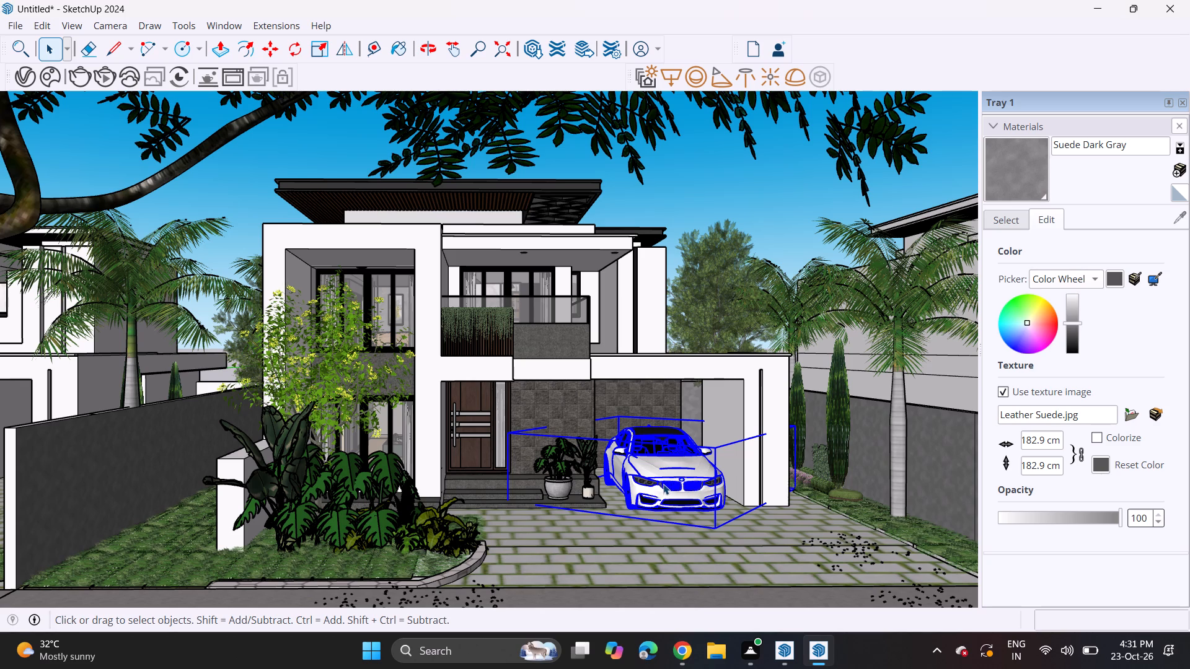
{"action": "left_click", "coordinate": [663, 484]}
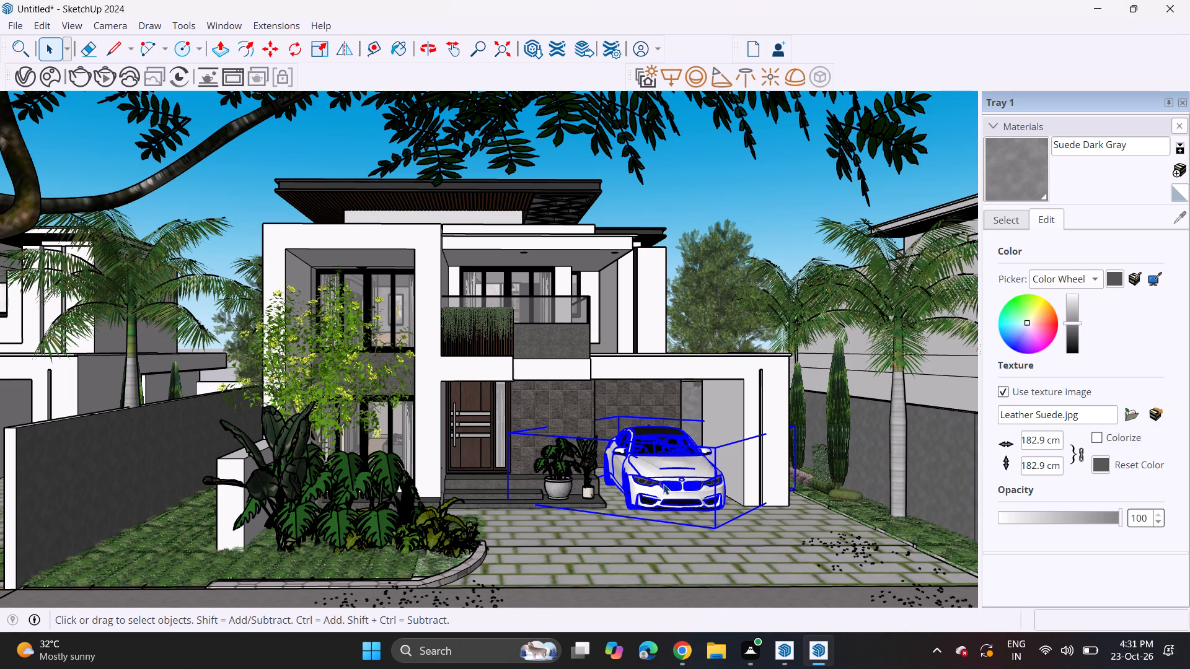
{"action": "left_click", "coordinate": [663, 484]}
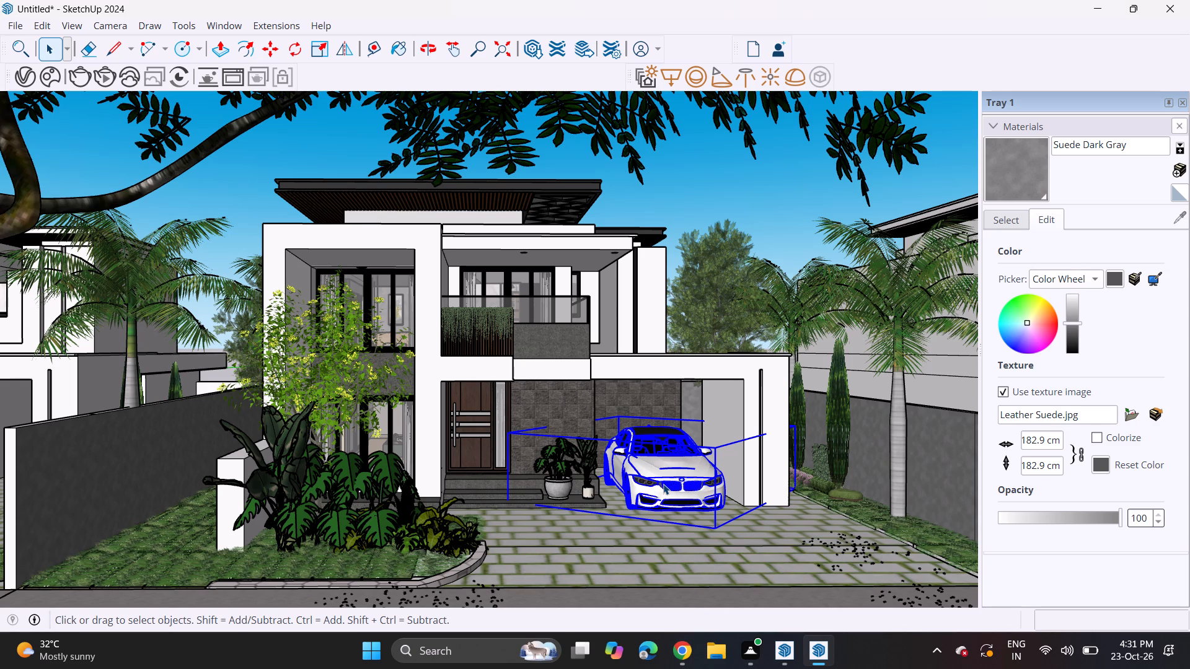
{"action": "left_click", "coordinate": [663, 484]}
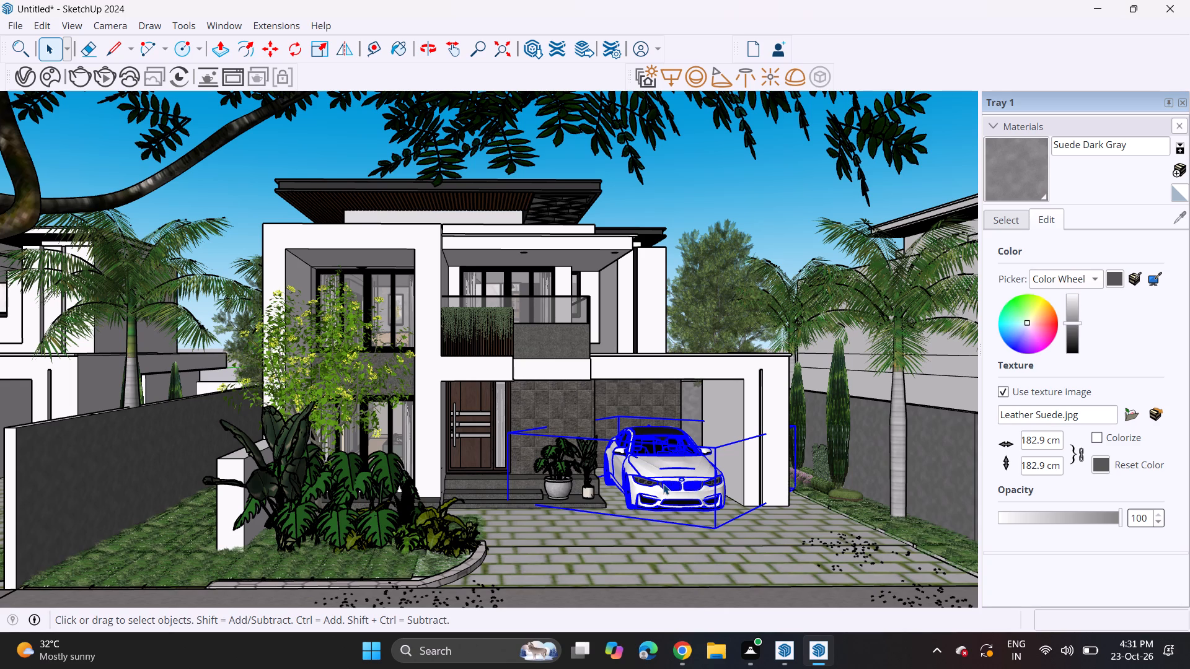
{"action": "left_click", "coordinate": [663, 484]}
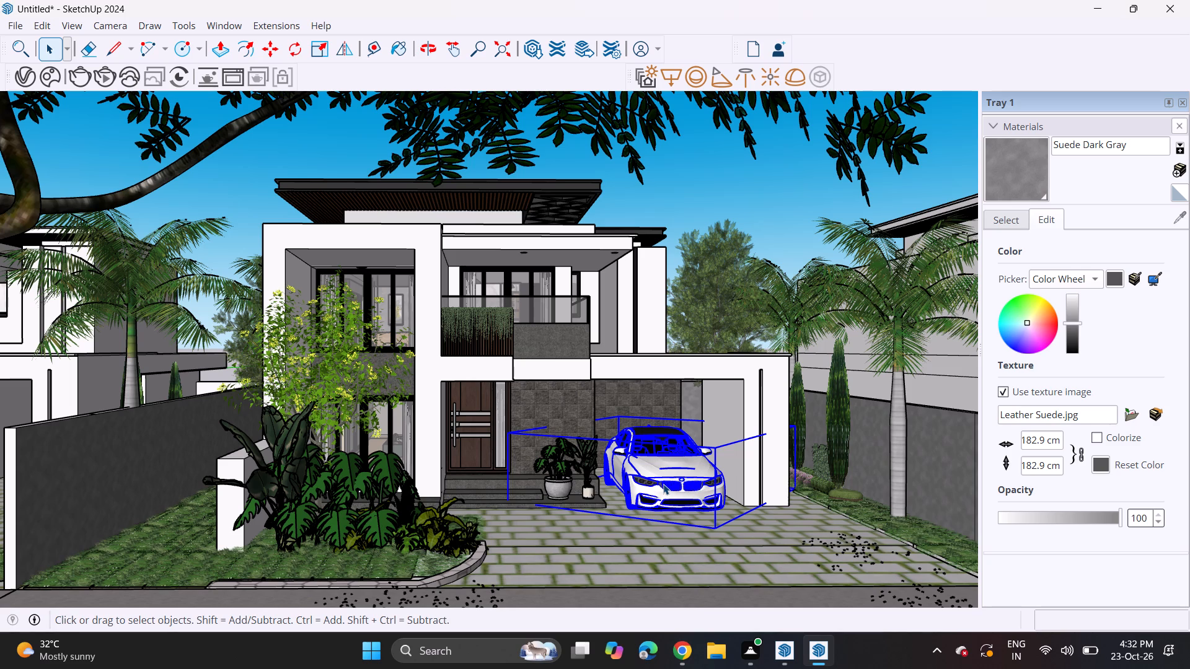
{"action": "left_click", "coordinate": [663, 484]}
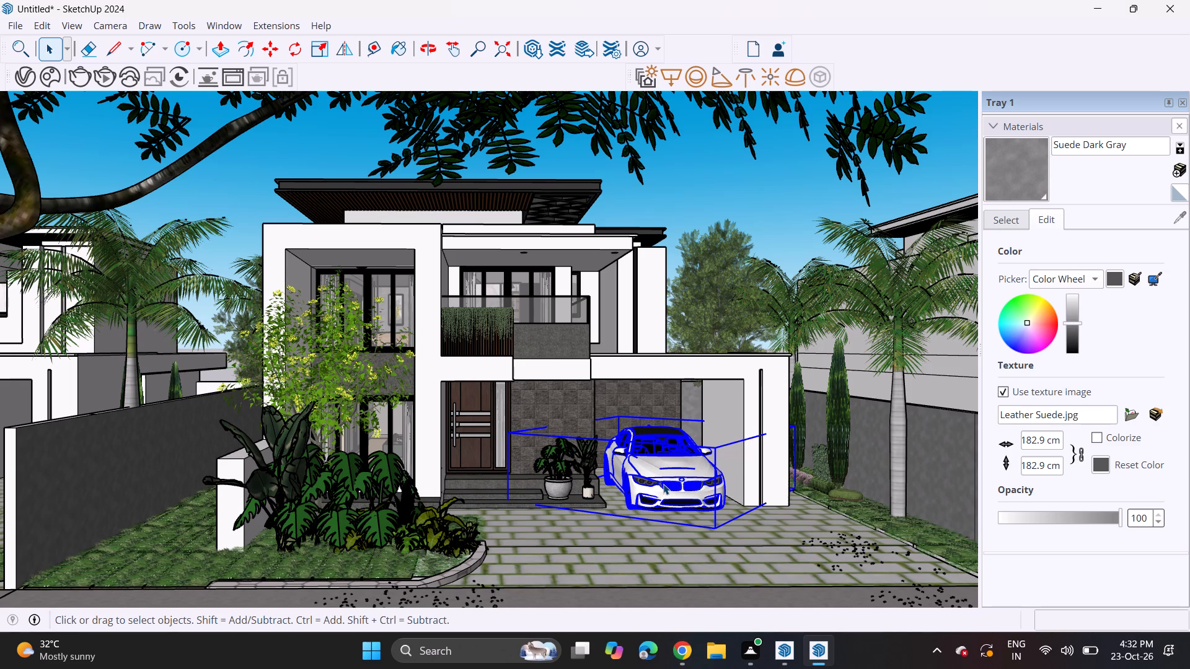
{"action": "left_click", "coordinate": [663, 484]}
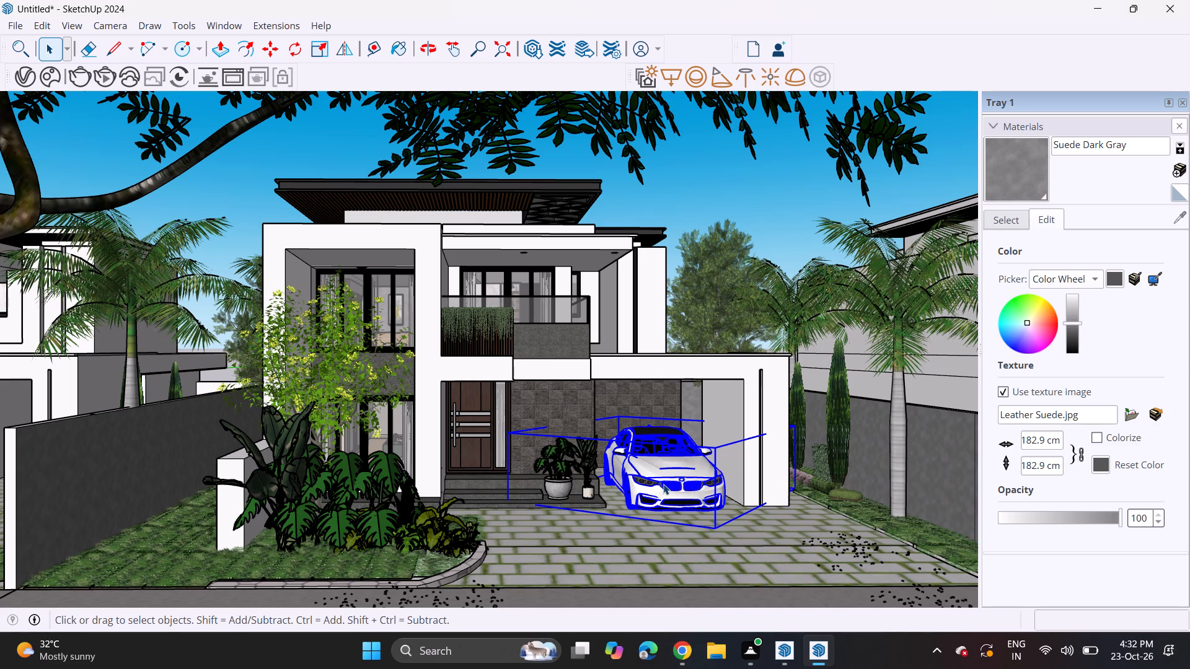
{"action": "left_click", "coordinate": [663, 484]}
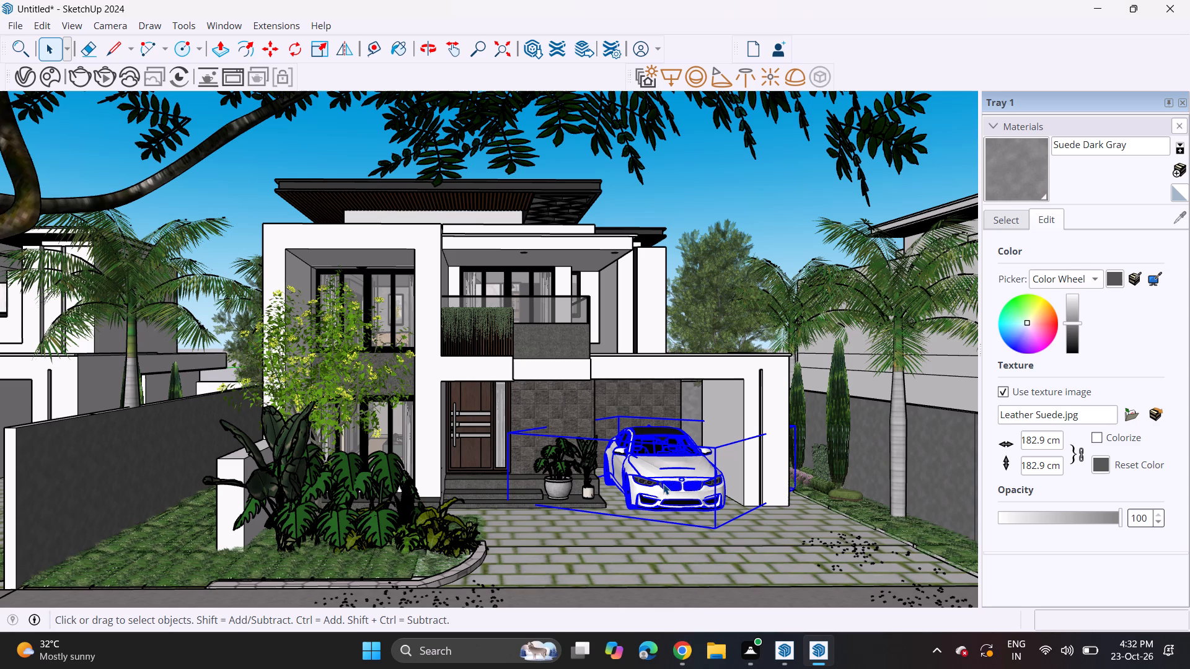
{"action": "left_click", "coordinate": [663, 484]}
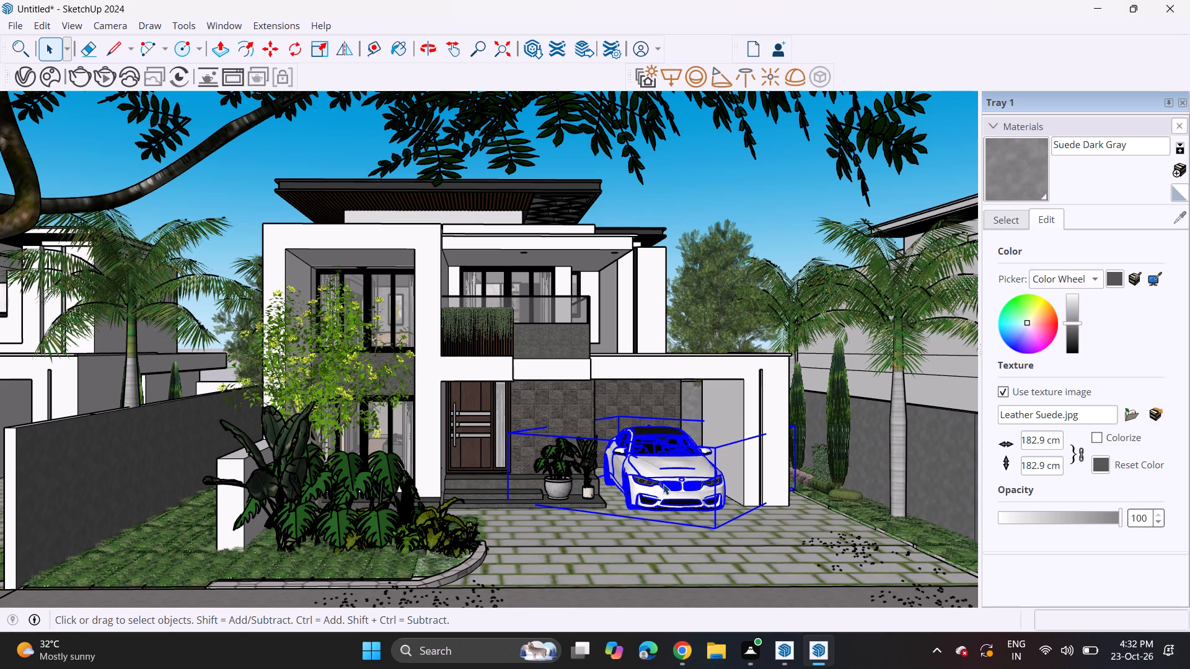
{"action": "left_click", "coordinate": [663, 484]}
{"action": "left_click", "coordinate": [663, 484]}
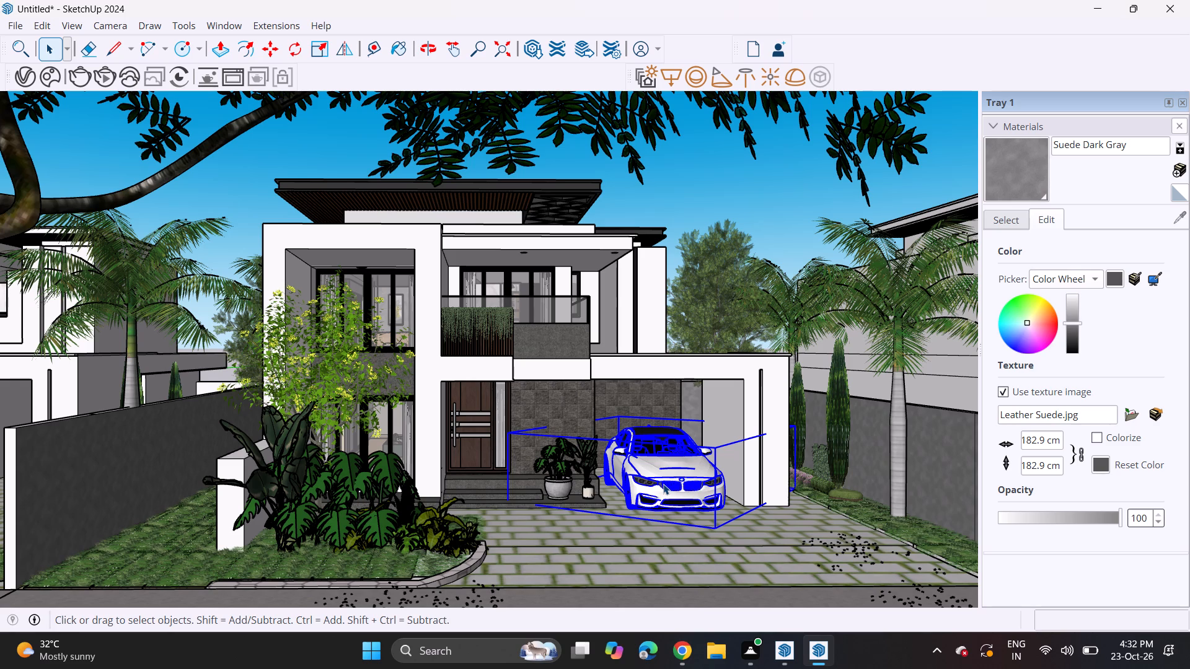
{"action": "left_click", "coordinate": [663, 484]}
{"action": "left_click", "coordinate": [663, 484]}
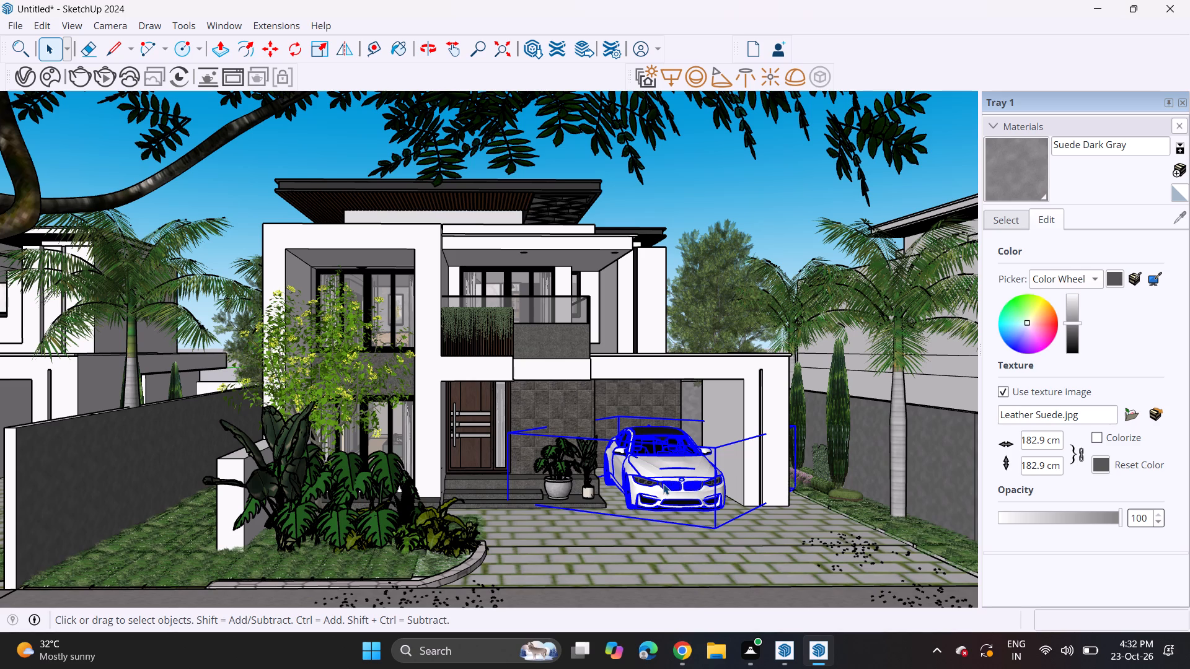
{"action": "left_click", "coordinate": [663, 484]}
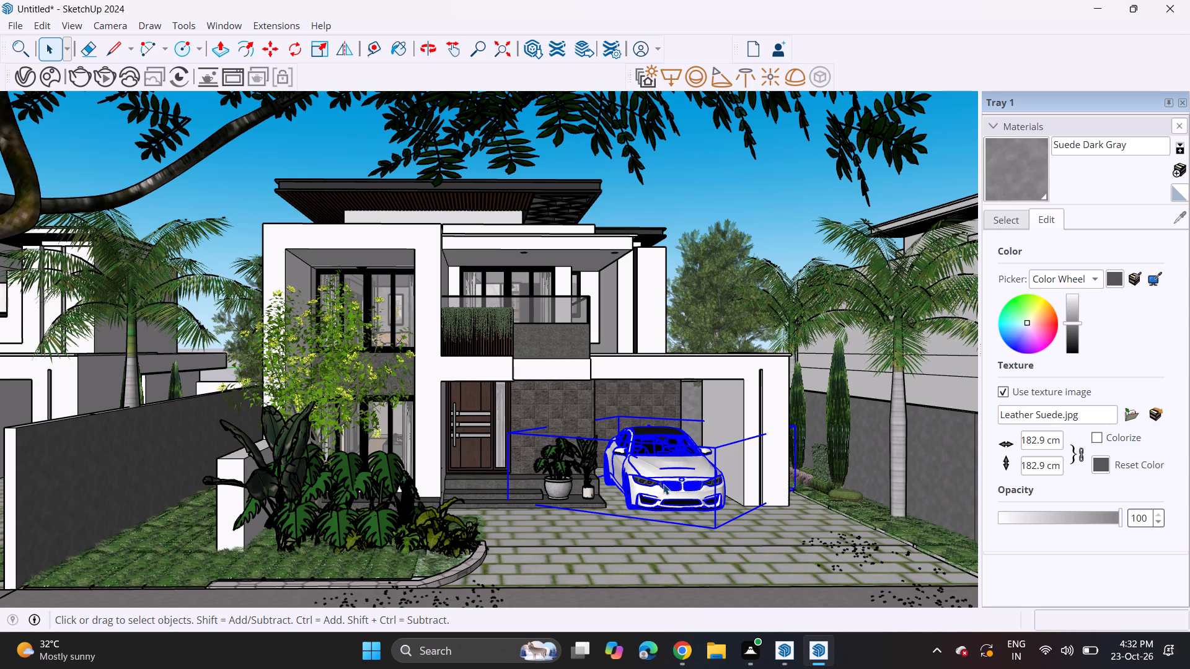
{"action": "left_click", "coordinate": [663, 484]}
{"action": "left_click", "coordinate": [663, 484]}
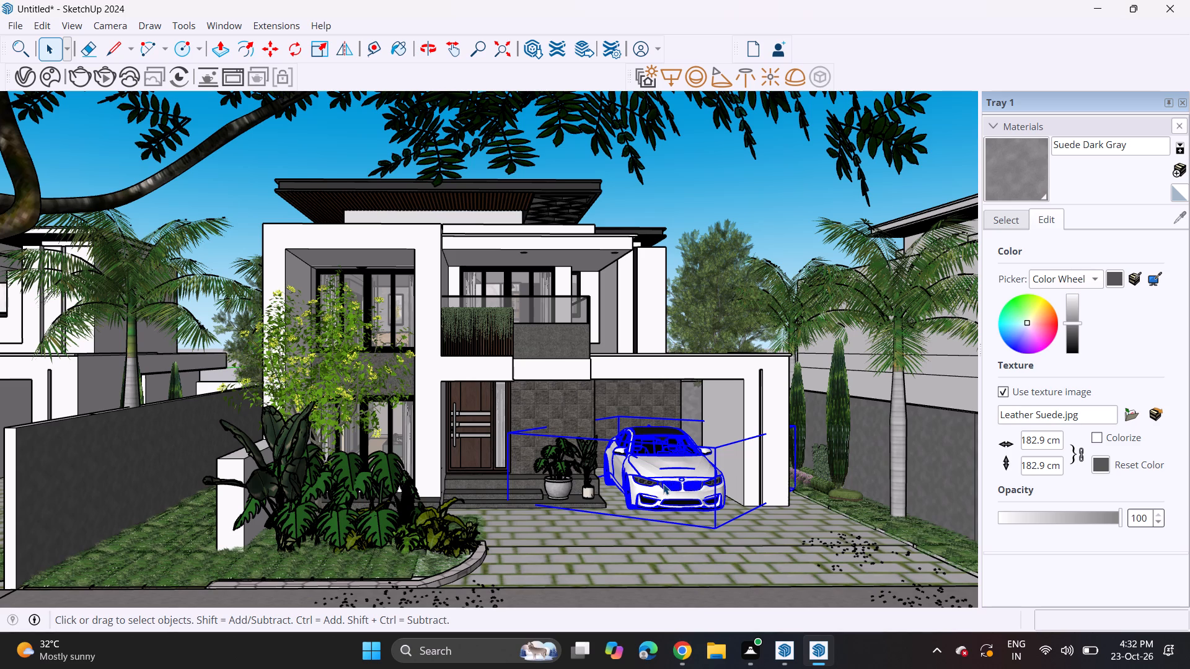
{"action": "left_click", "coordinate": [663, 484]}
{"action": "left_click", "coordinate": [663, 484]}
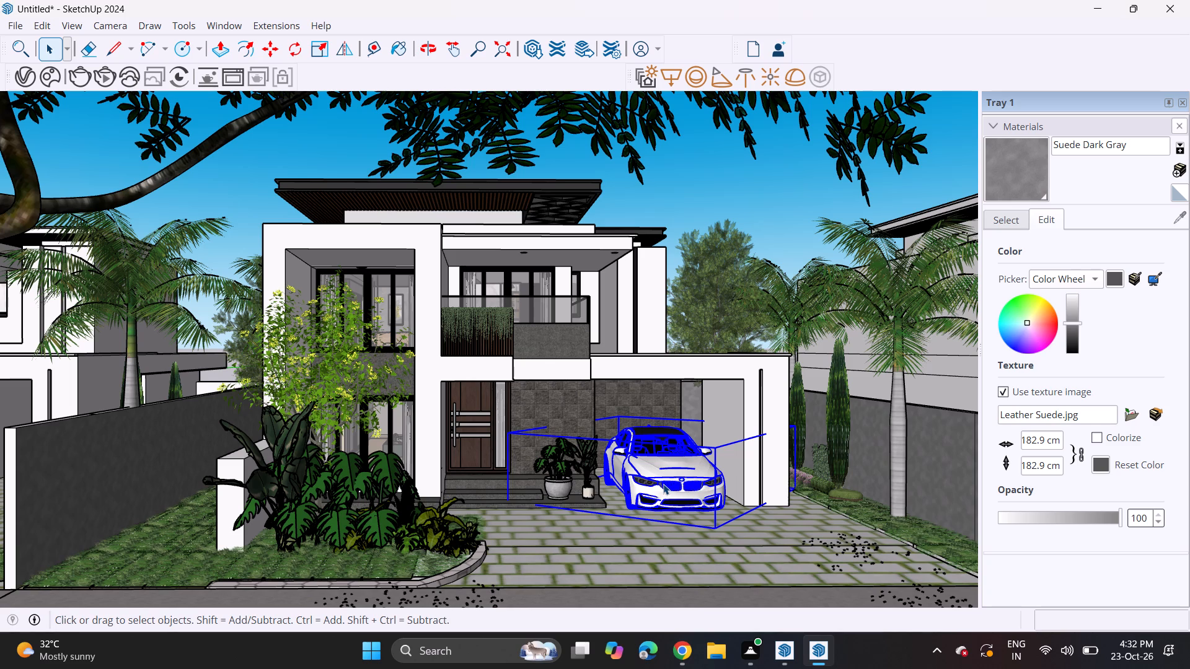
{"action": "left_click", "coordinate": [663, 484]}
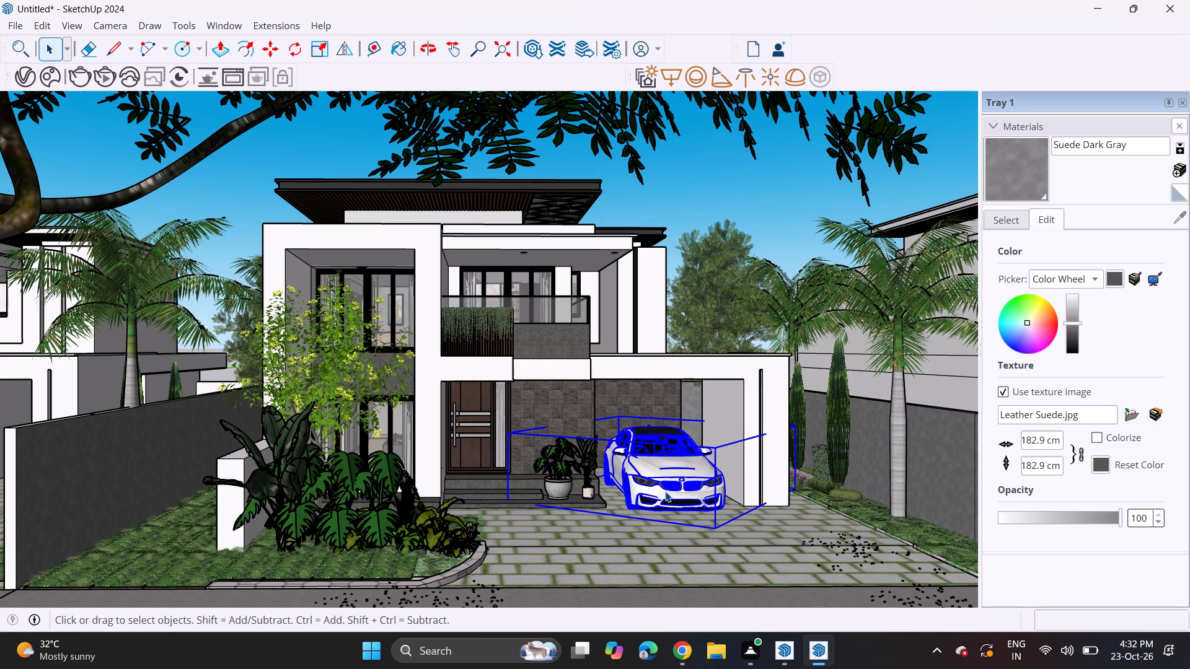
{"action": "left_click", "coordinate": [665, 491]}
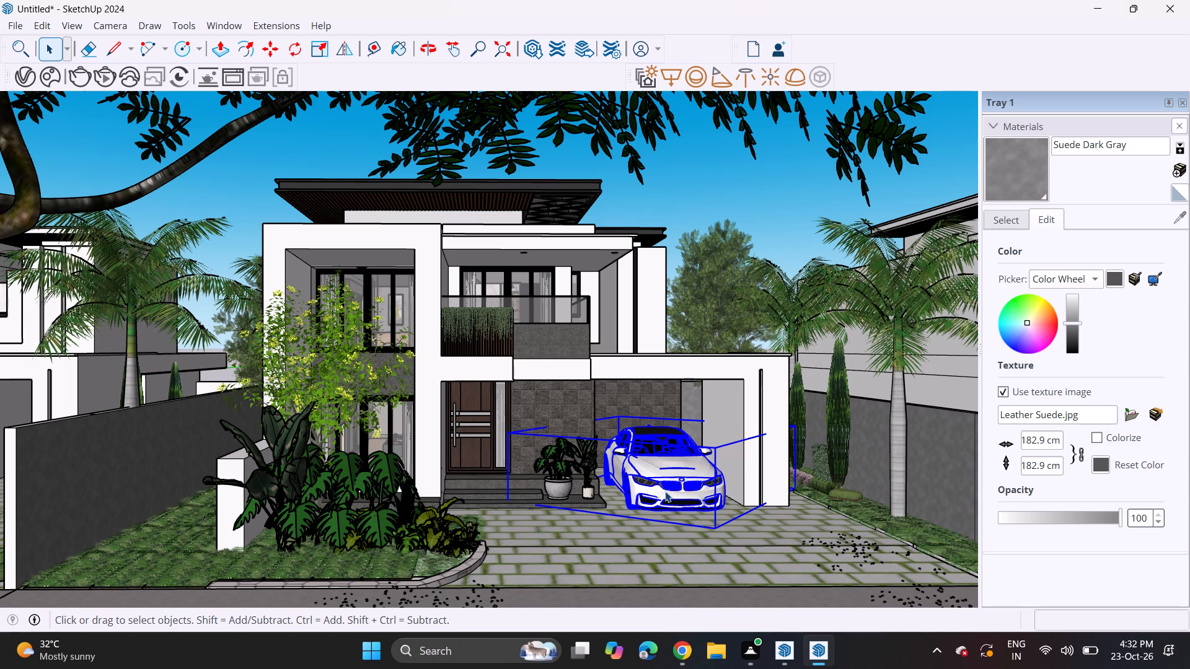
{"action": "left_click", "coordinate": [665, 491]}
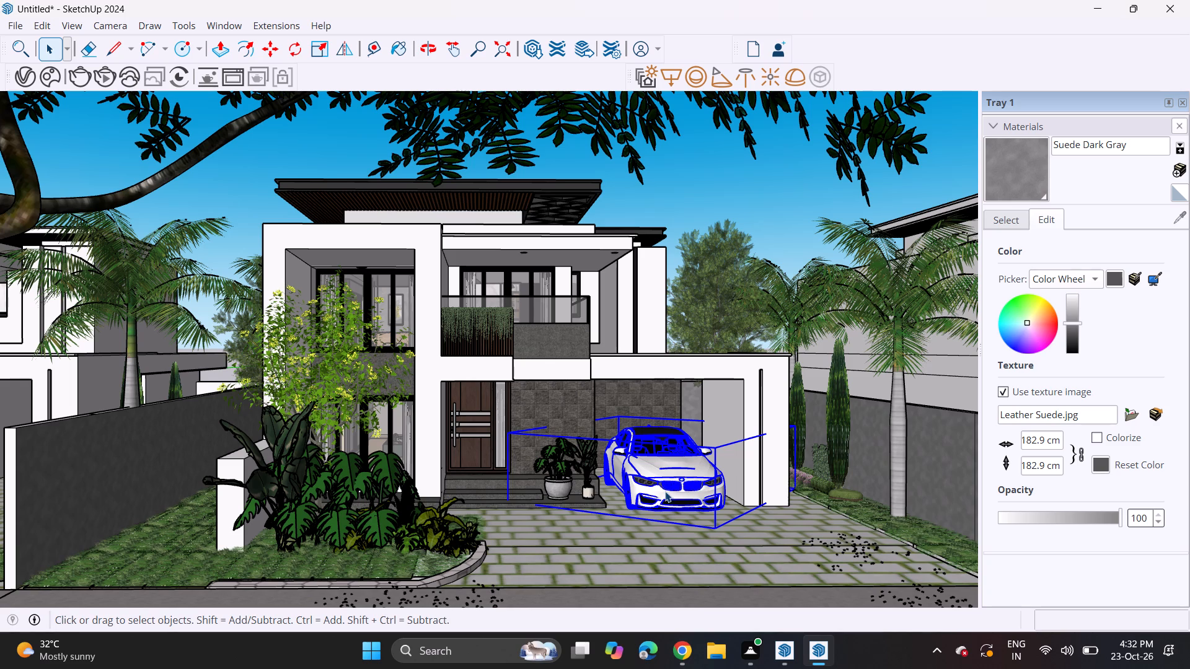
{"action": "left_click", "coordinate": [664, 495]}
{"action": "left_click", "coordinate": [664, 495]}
Inspect the paved driveway in front of the porch steps by selecting its surface.
{"action": "left_click", "coordinate": [573, 516]}
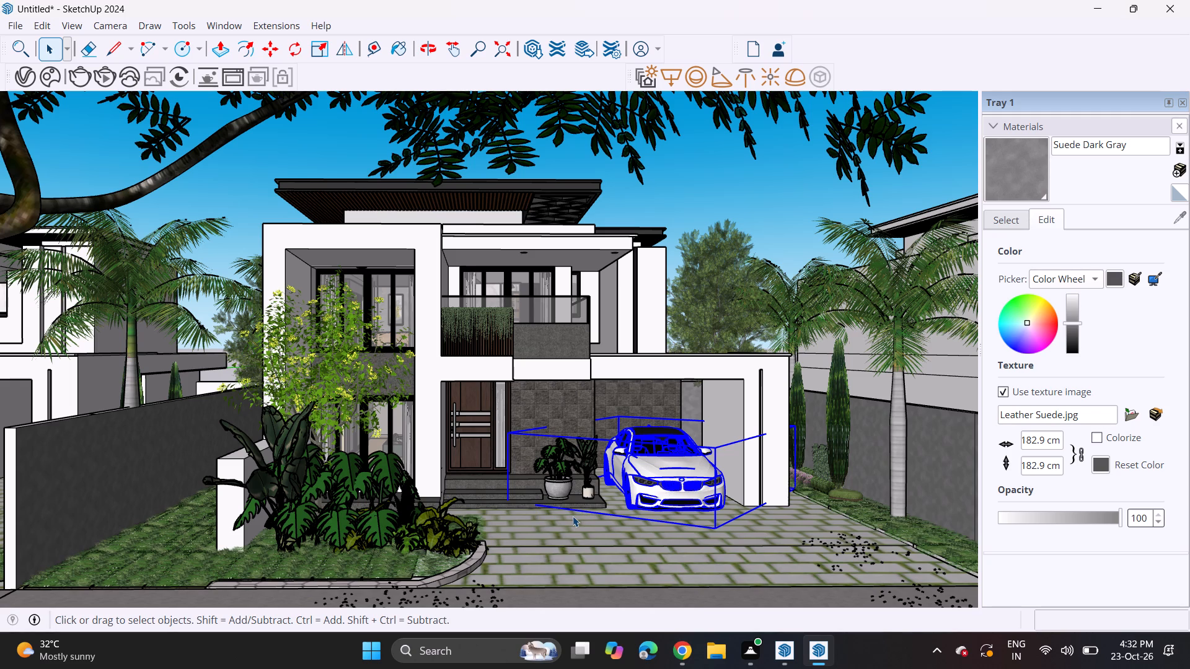
{"action": "left_click", "coordinate": [573, 516]}
{"action": "left_click", "coordinate": [573, 516]}
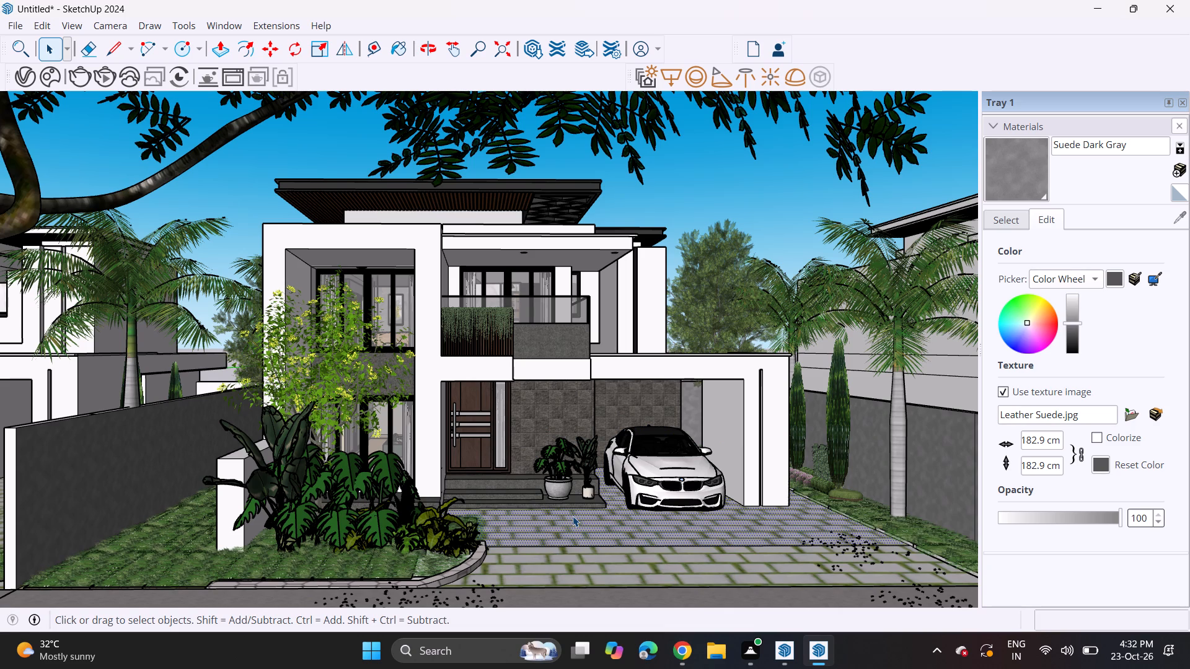
{"action": "left_click", "coordinate": [573, 516]}
{"action": "left_click", "coordinate": [573, 516]}
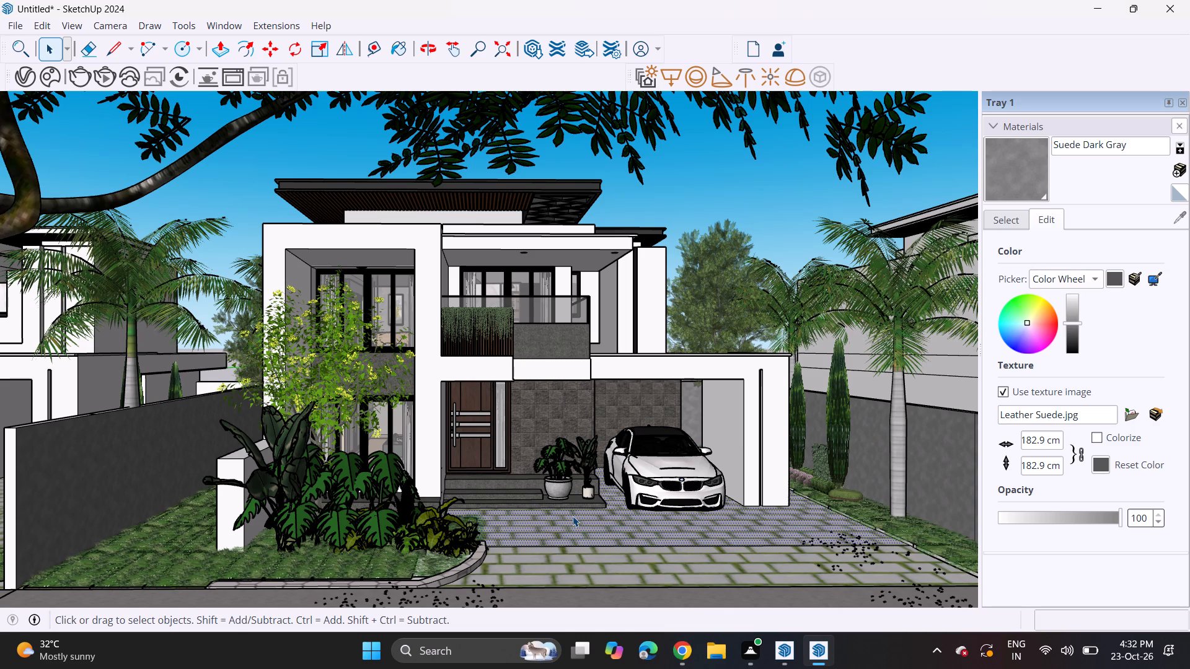
{"action": "left_click", "coordinate": [573, 516]}
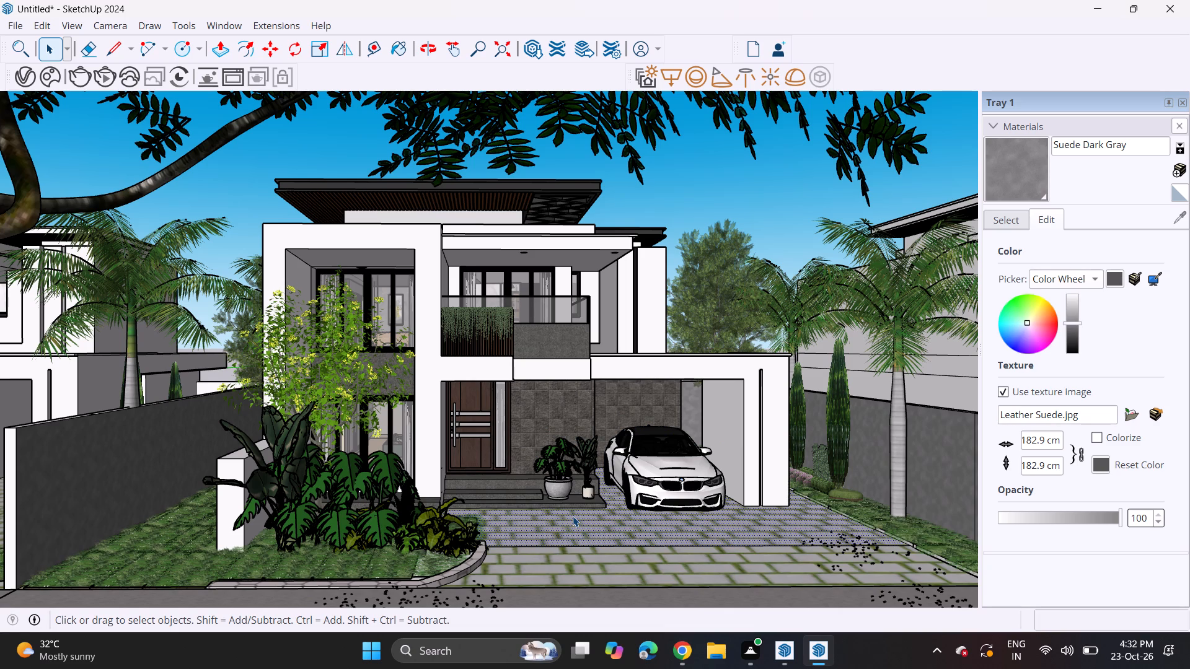
{"action": "left_click", "coordinate": [573, 516]}
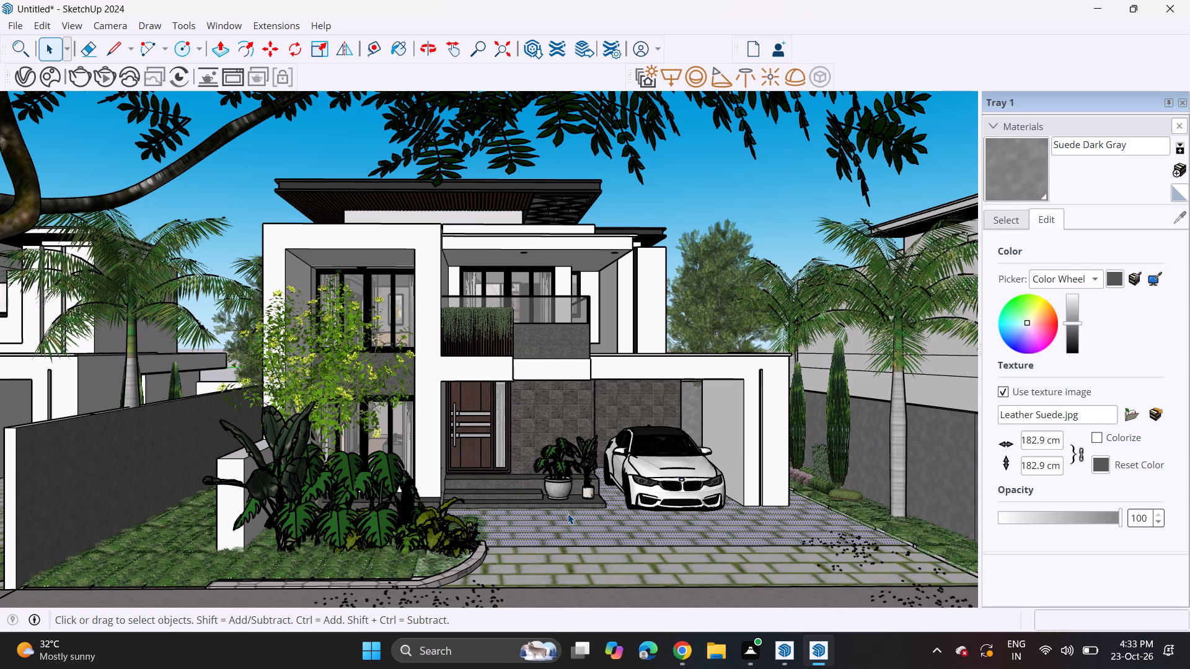
{"action": "left_click", "coordinate": [568, 514]}
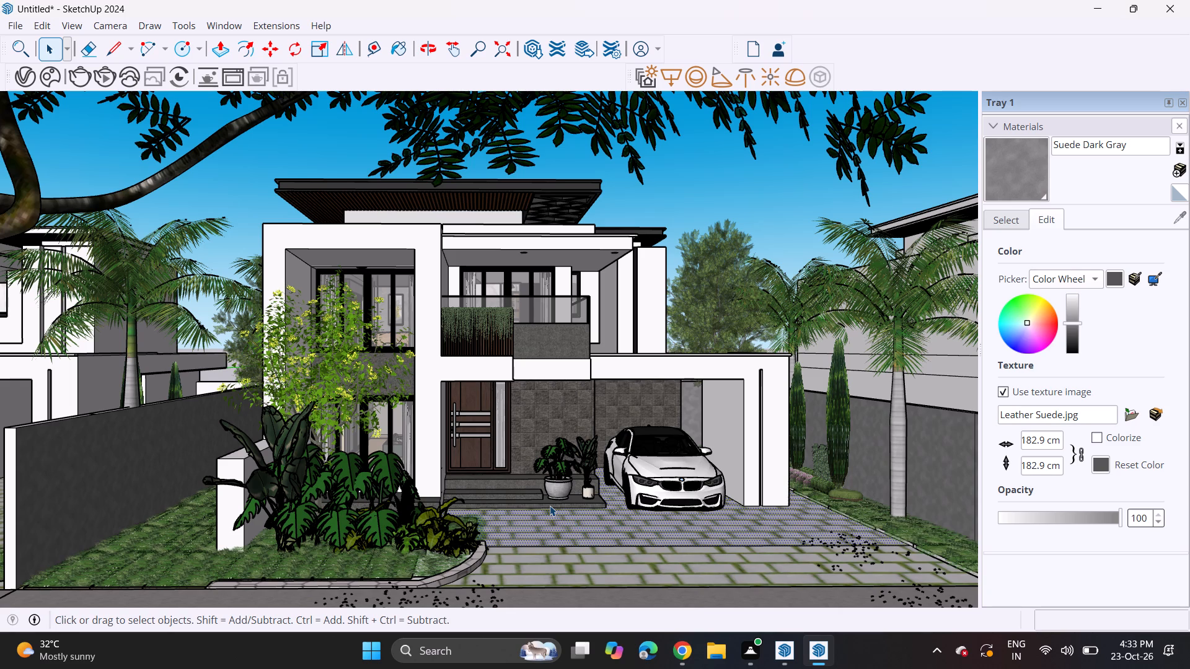
Inspect the lowest porch step, the low shrub at the garden corner, the driveway, the porch end and the parked white car by selecting each.
{"action": "left_click", "coordinate": [550, 505]}
{"action": "left_click", "coordinate": [481, 530]}
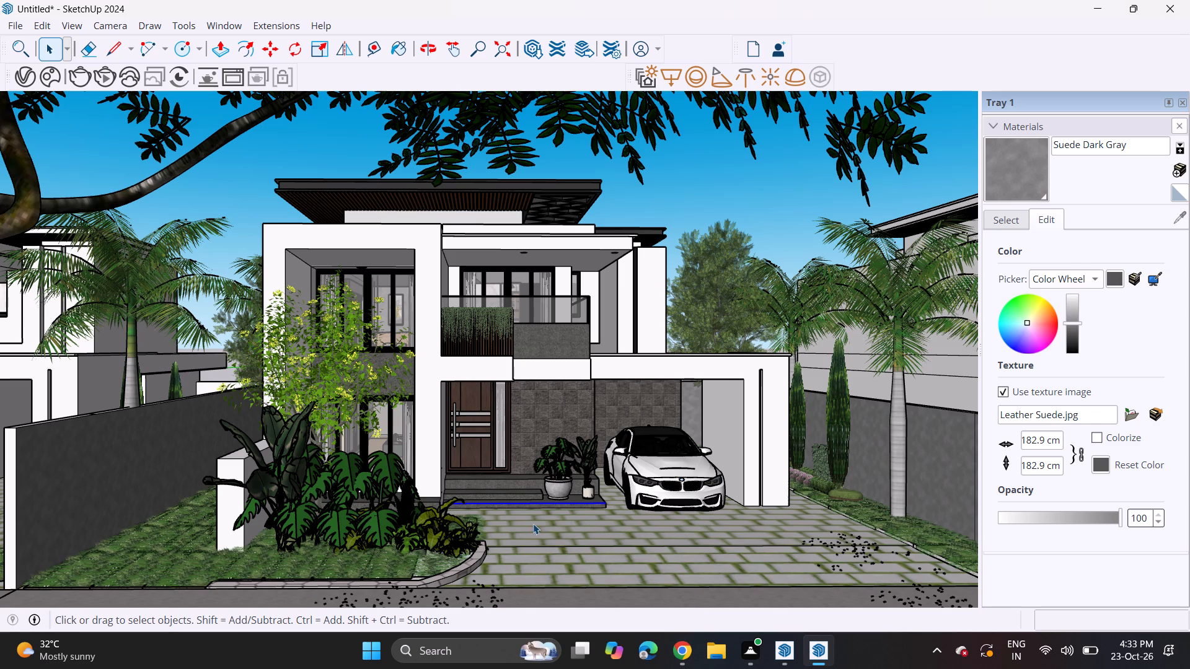
{"action": "left_click", "coordinate": [533, 523]}
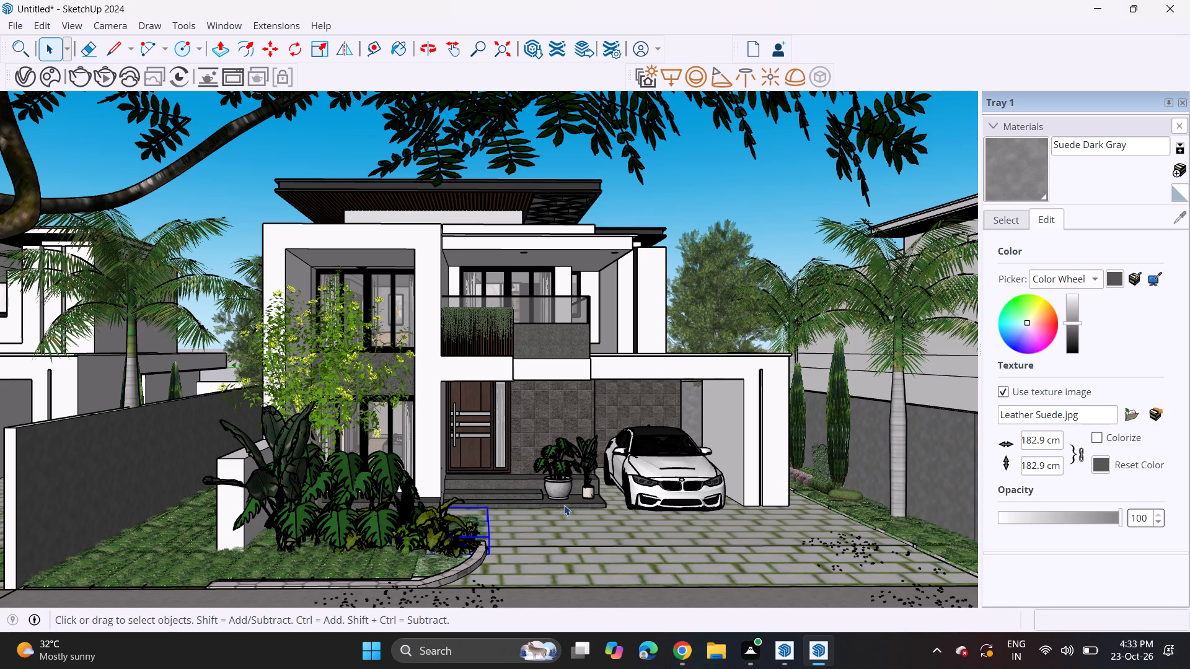
{"action": "left_click", "coordinate": [506, 442]}
{"action": "left_click", "coordinate": [568, 508]}
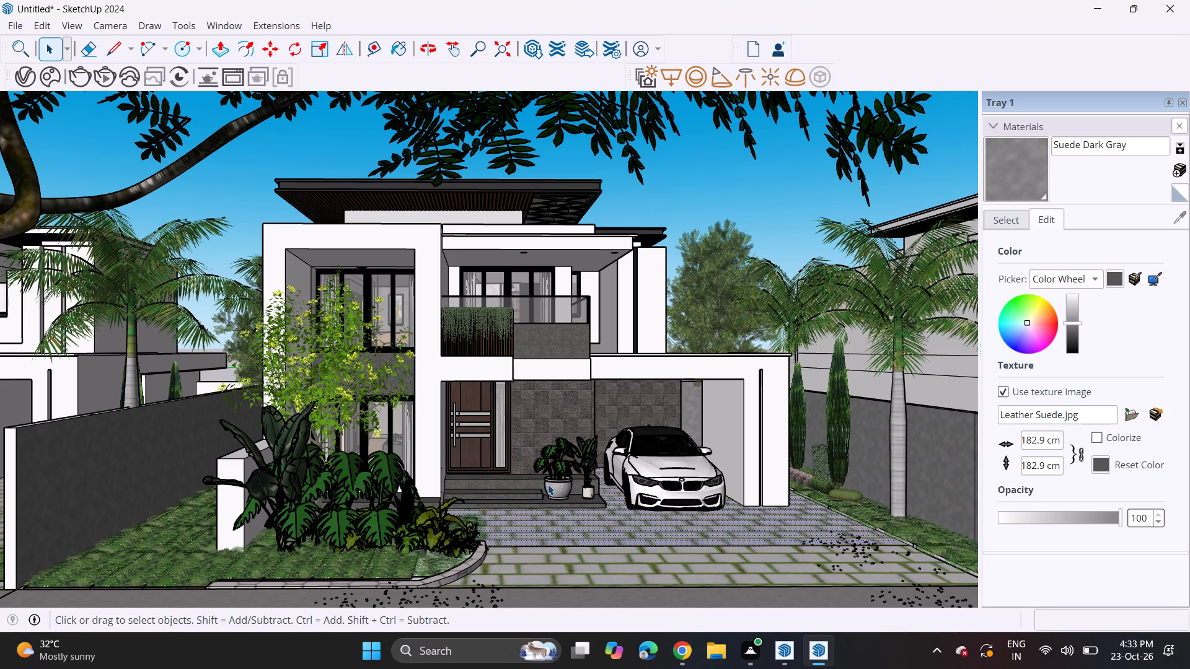
{"action": "left_click", "coordinate": [548, 484]}
{"action": "left_click", "coordinate": [562, 517]}
{"action": "left_click", "coordinate": [582, 500]}
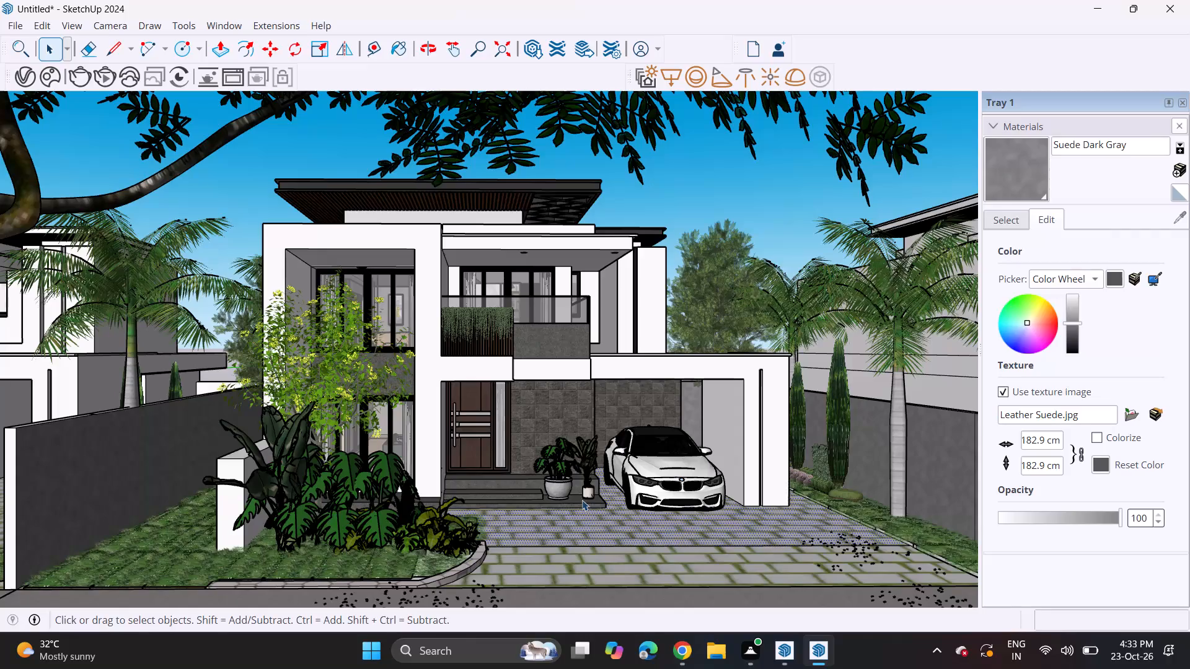
{"action": "left_click", "coordinate": [600, 490]}
{"action": "left_click", "coordinate": [600, 490]}
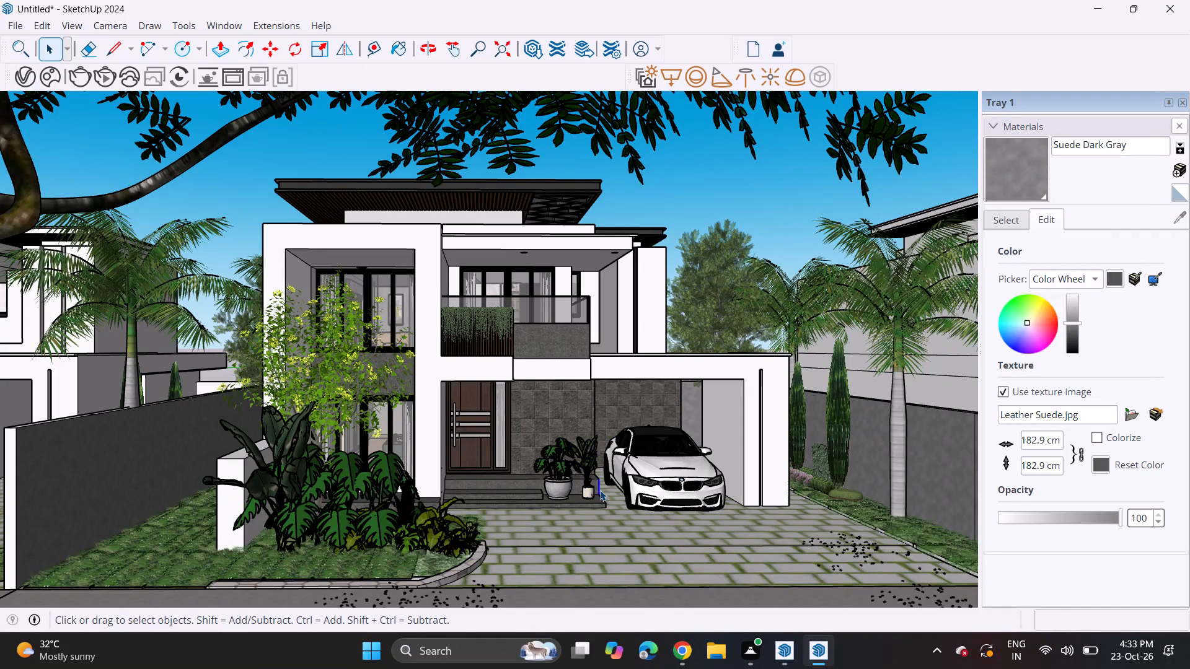
{"action": "left_click", "coordinate": [600, 490]}
{"action": "left_click", "coordinate": [629, 485]}
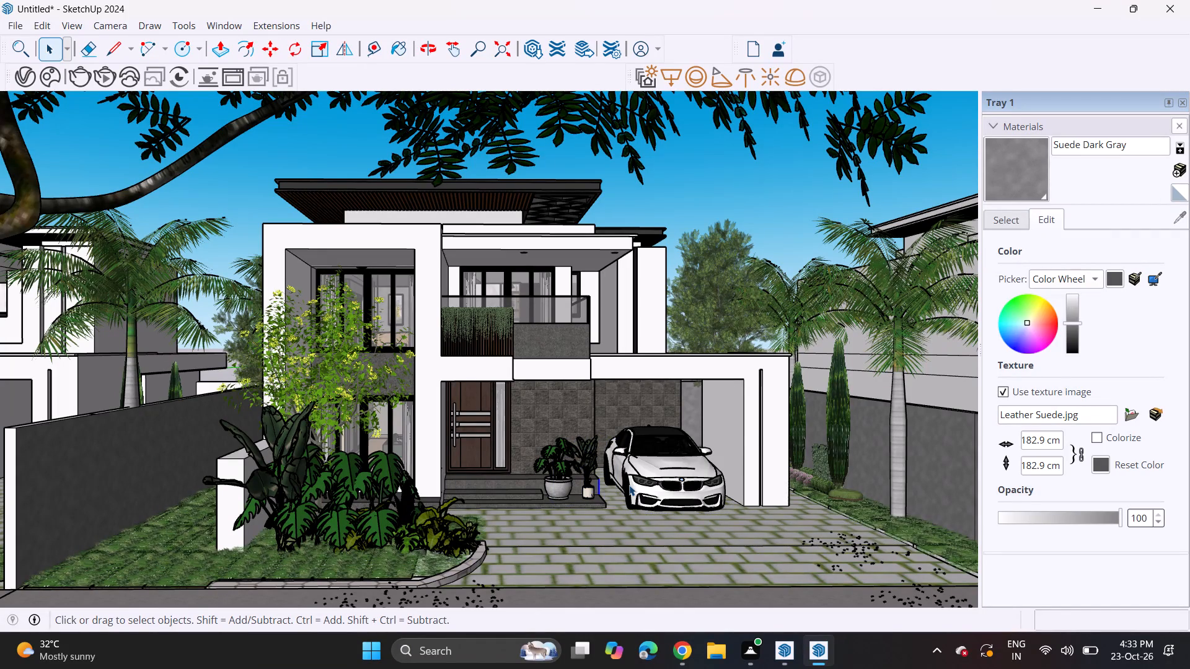
{"action": "left_click", "coordinate": [629, 485]}
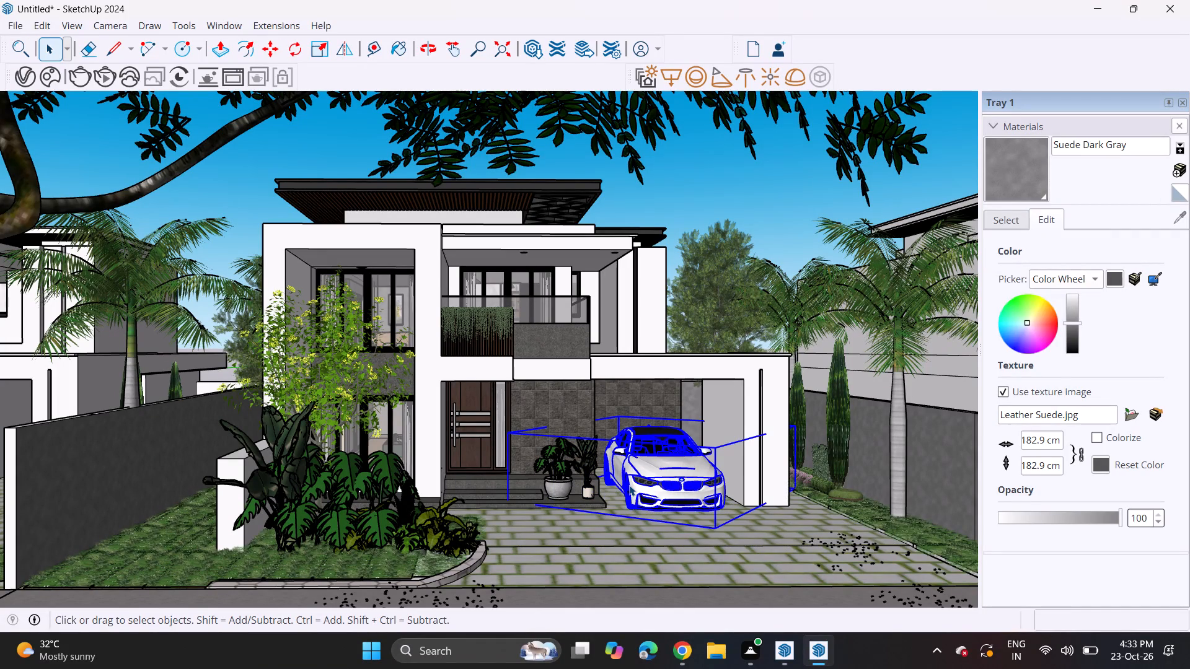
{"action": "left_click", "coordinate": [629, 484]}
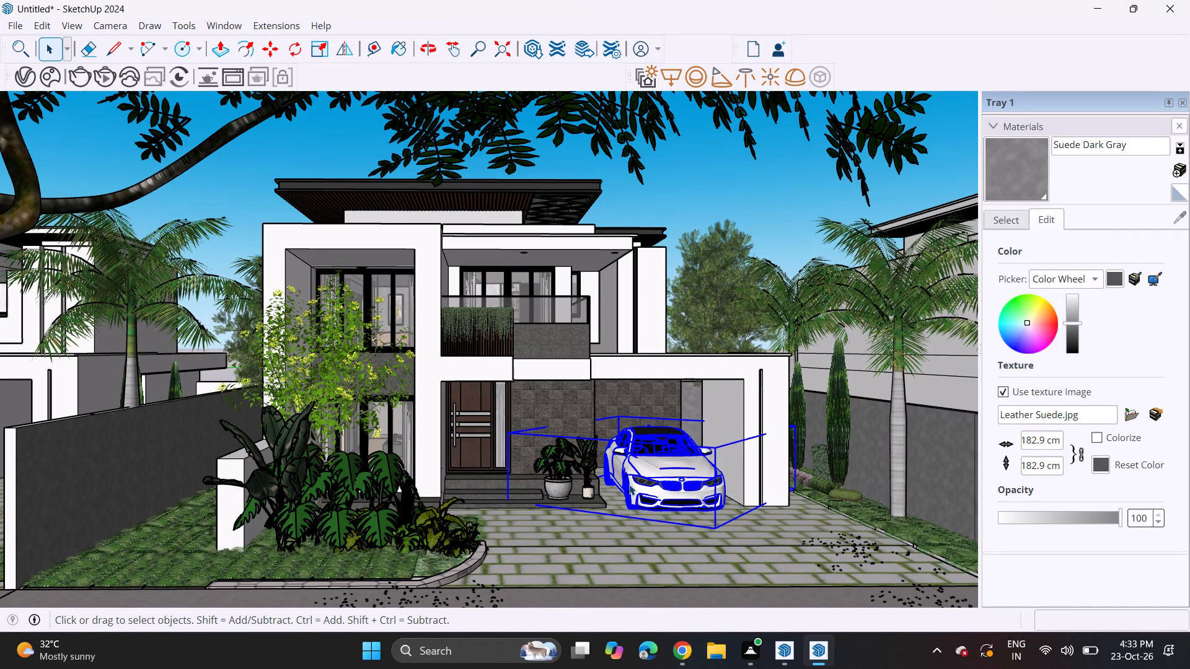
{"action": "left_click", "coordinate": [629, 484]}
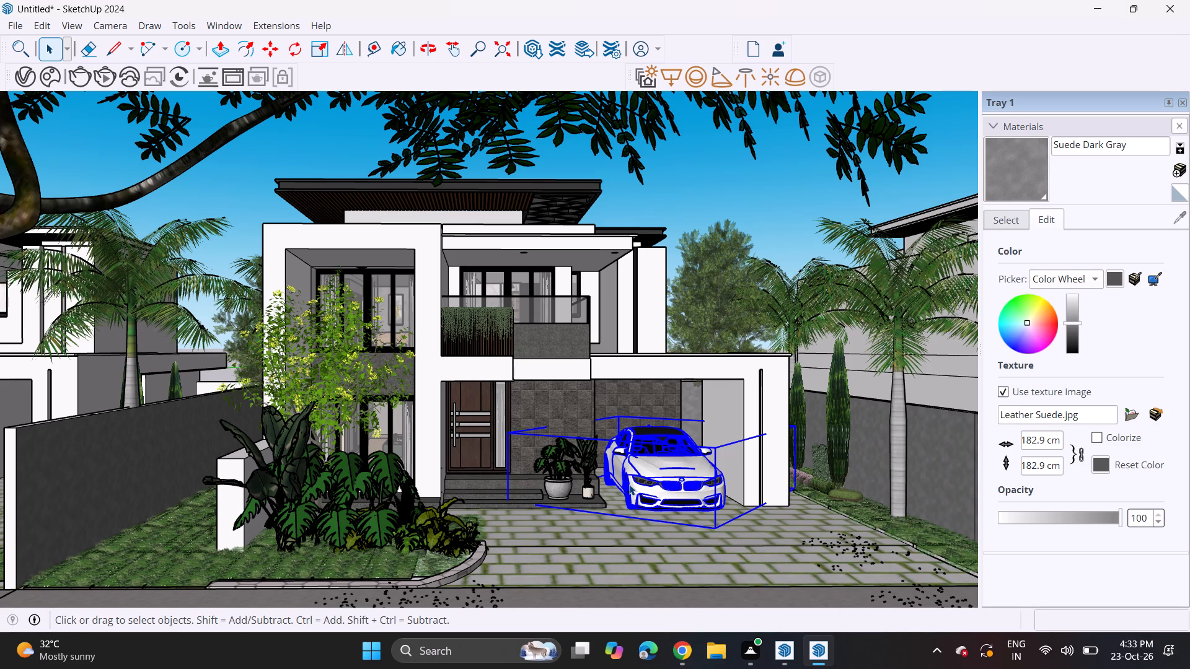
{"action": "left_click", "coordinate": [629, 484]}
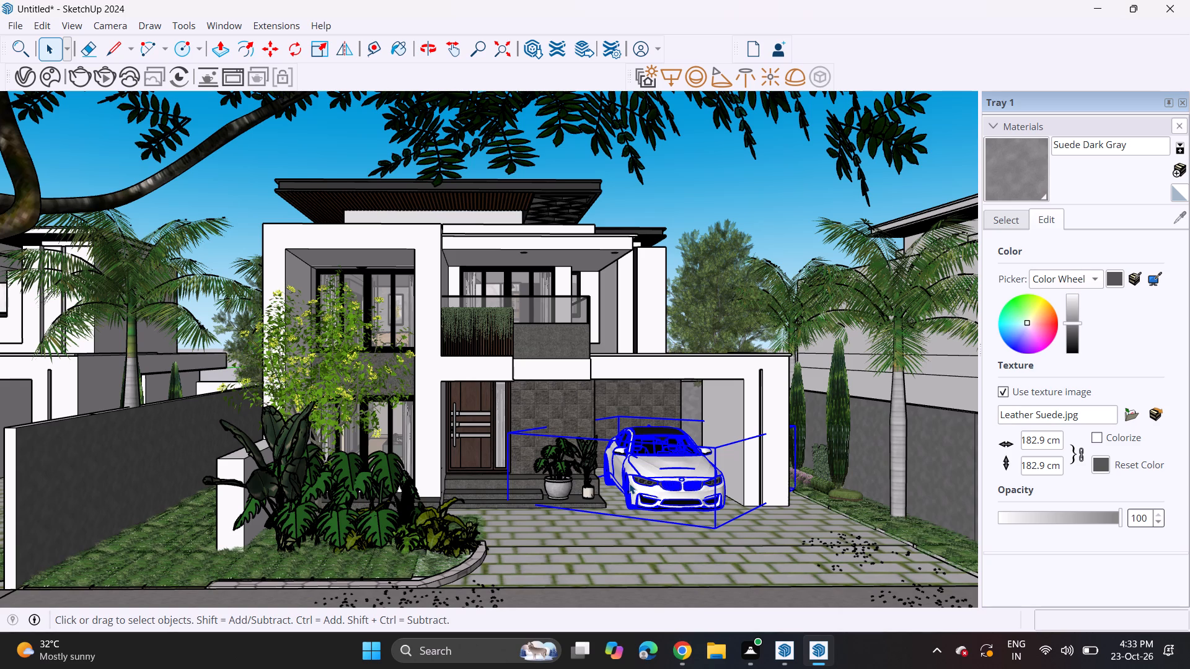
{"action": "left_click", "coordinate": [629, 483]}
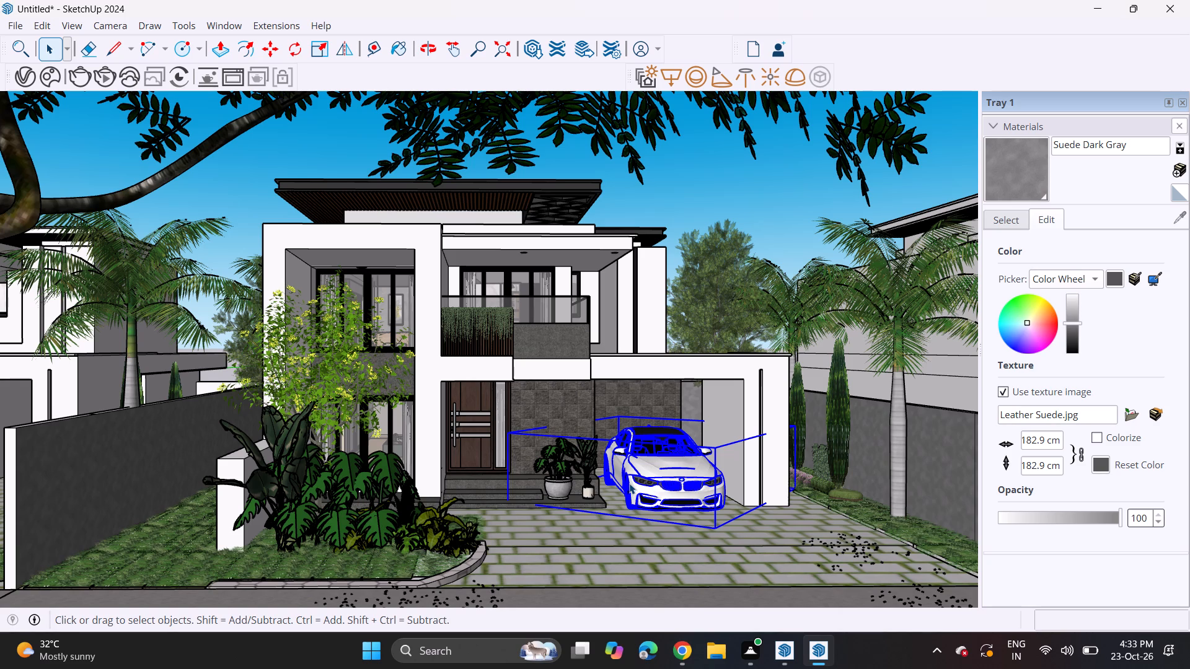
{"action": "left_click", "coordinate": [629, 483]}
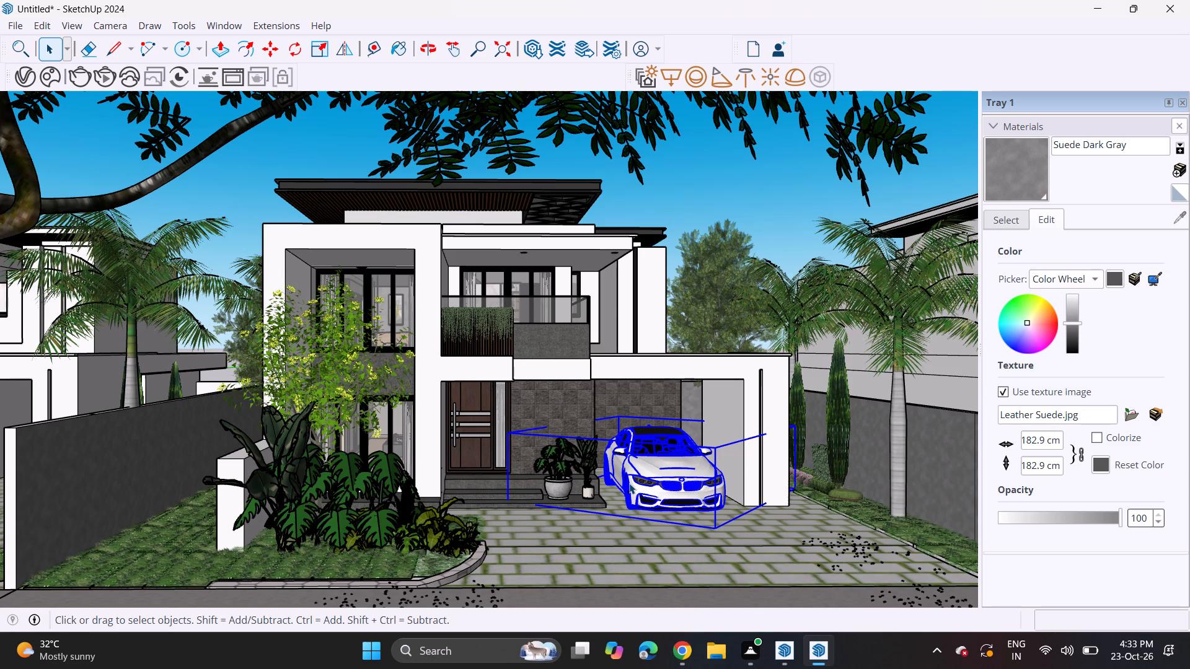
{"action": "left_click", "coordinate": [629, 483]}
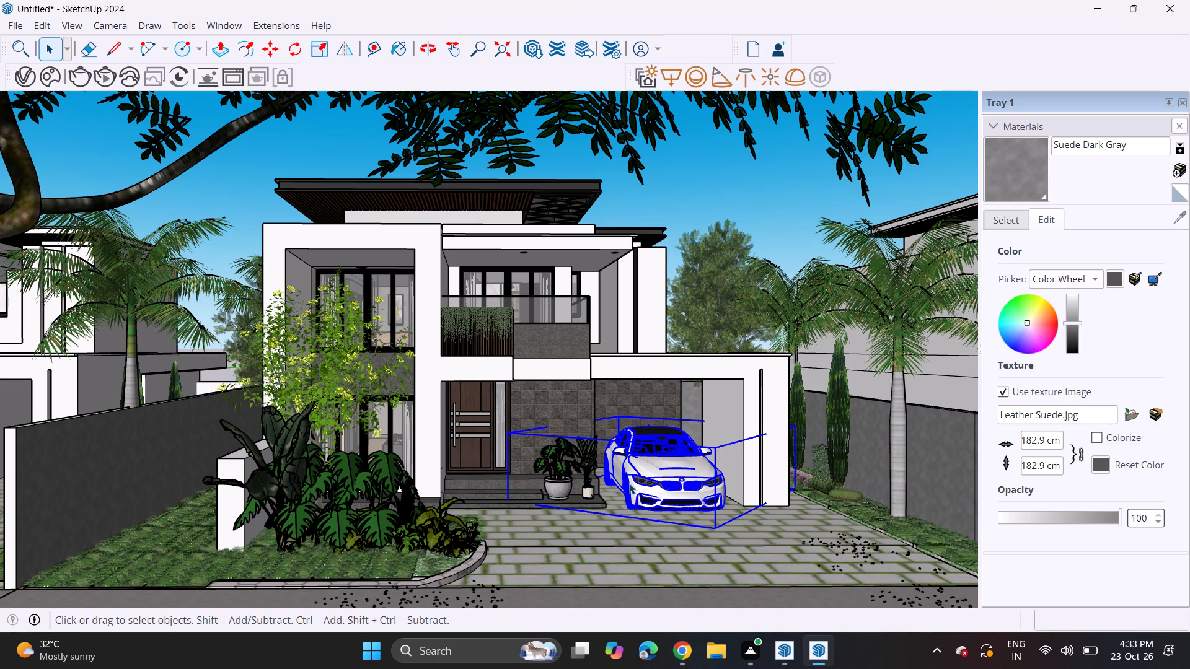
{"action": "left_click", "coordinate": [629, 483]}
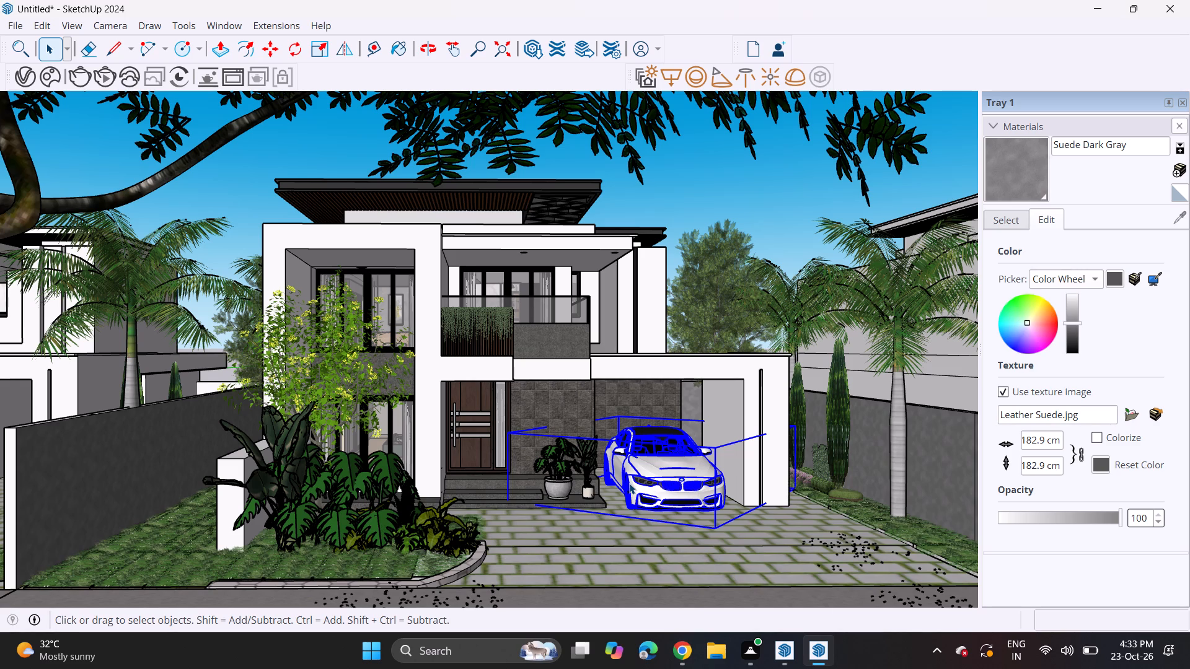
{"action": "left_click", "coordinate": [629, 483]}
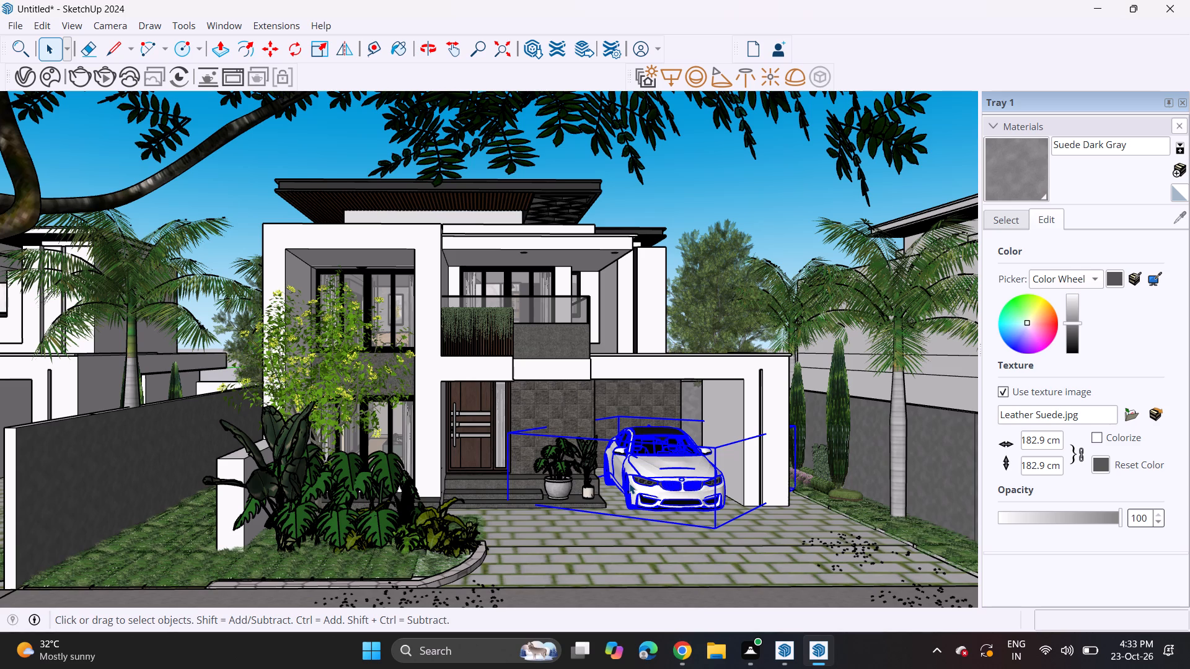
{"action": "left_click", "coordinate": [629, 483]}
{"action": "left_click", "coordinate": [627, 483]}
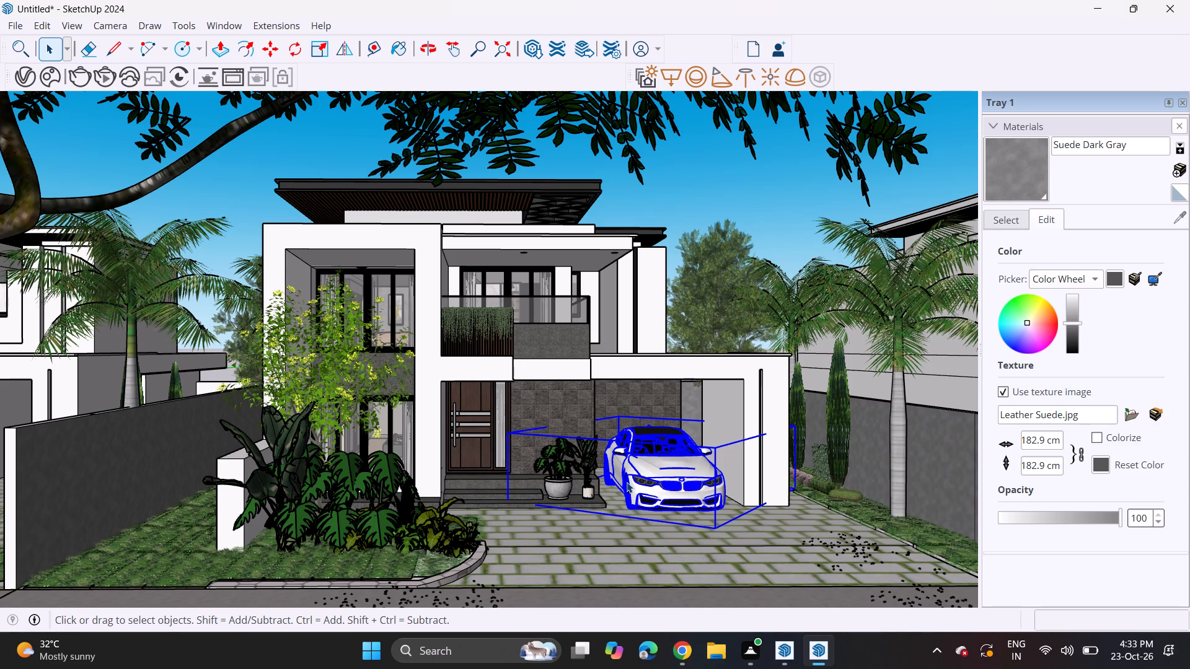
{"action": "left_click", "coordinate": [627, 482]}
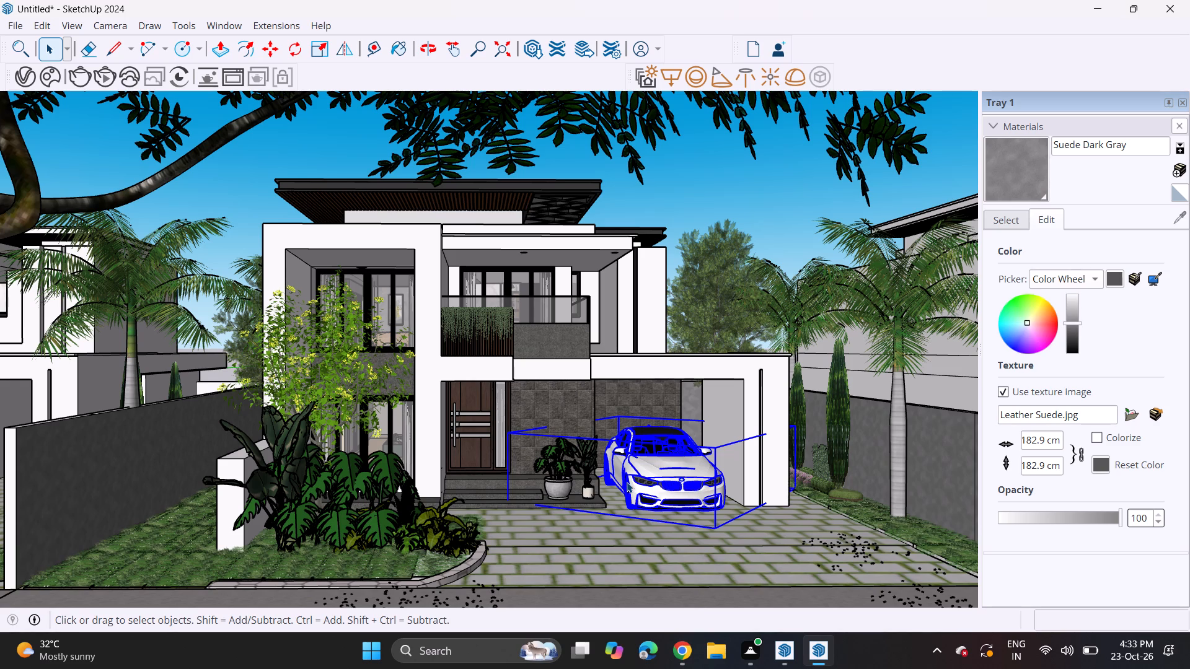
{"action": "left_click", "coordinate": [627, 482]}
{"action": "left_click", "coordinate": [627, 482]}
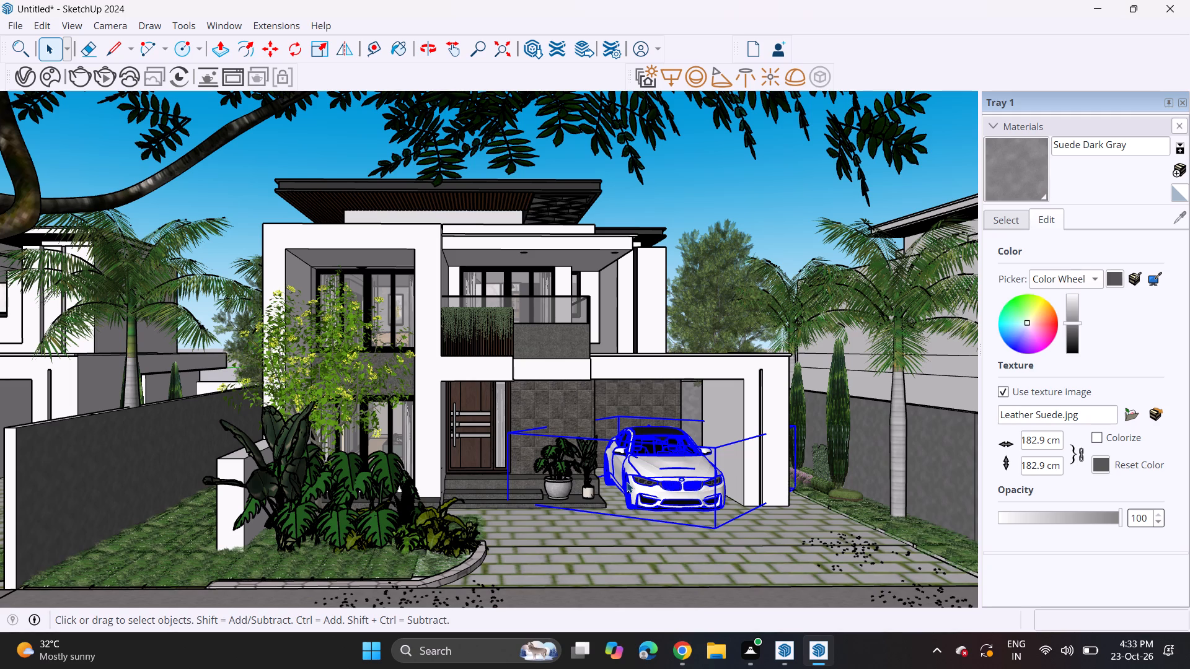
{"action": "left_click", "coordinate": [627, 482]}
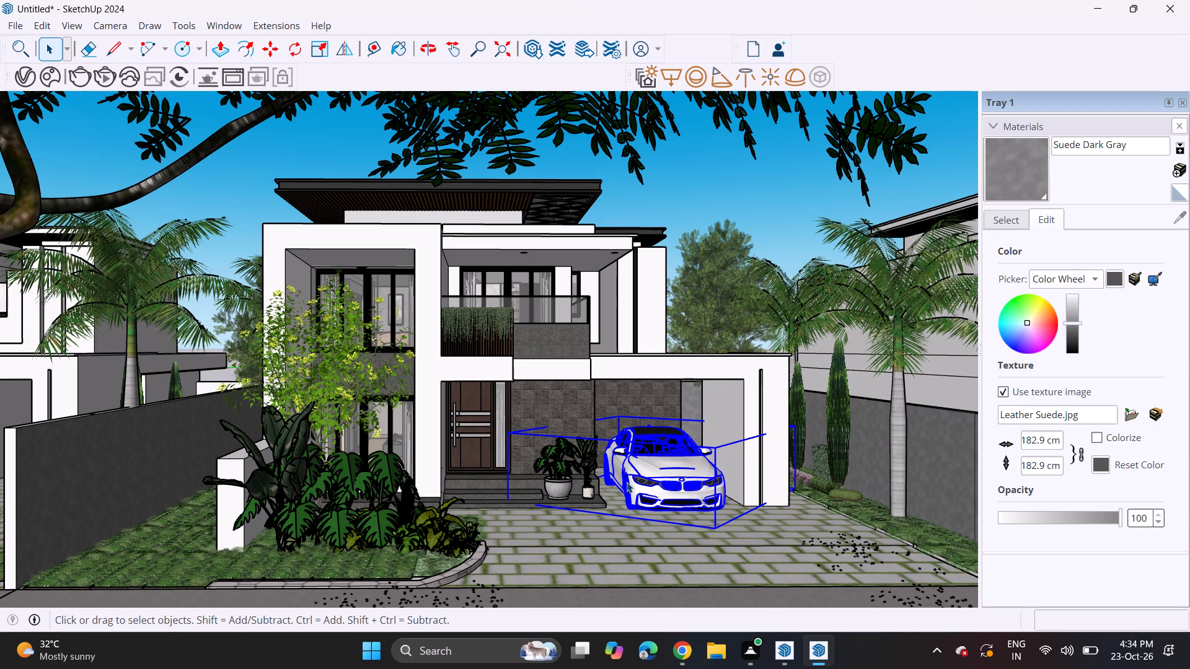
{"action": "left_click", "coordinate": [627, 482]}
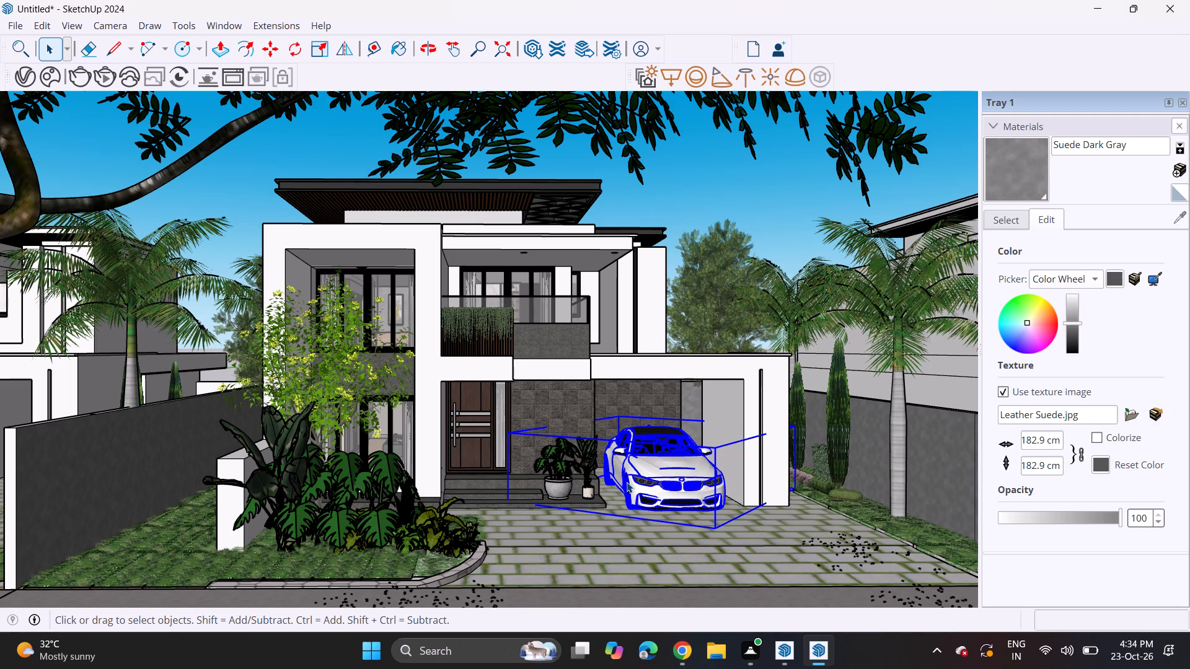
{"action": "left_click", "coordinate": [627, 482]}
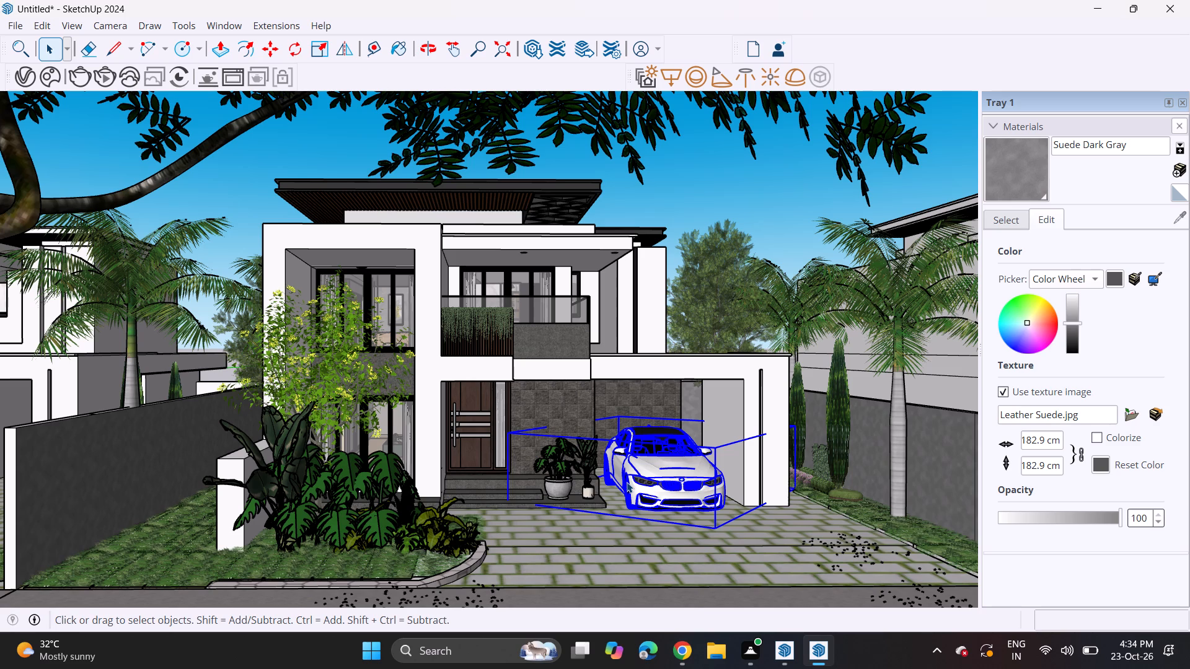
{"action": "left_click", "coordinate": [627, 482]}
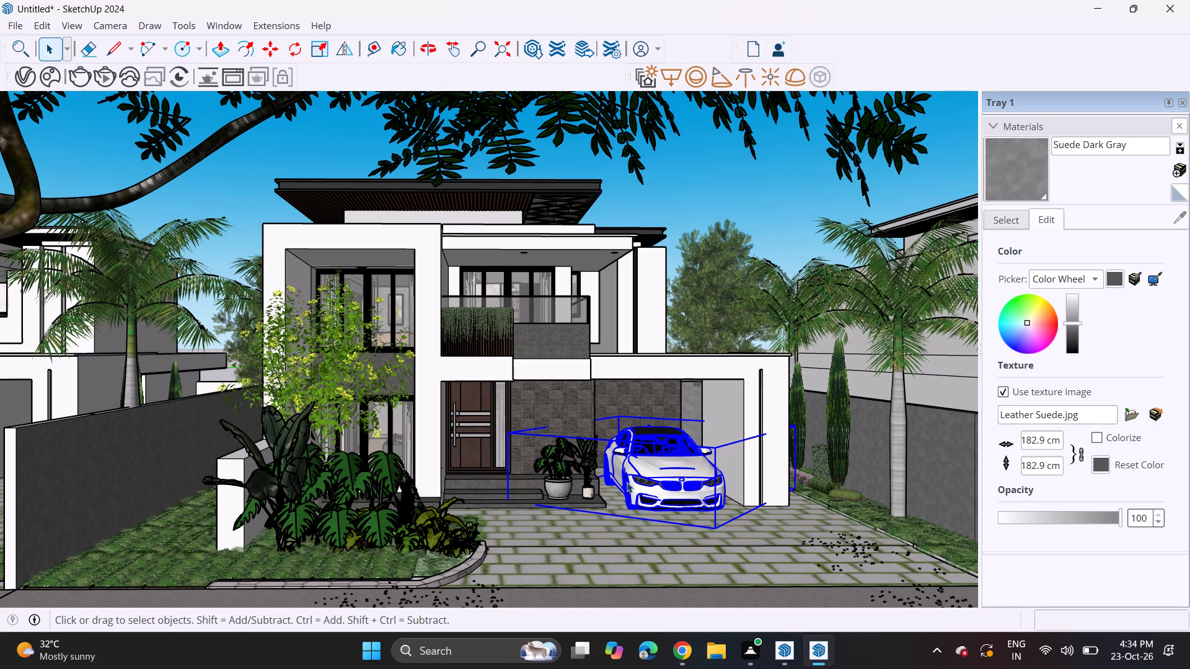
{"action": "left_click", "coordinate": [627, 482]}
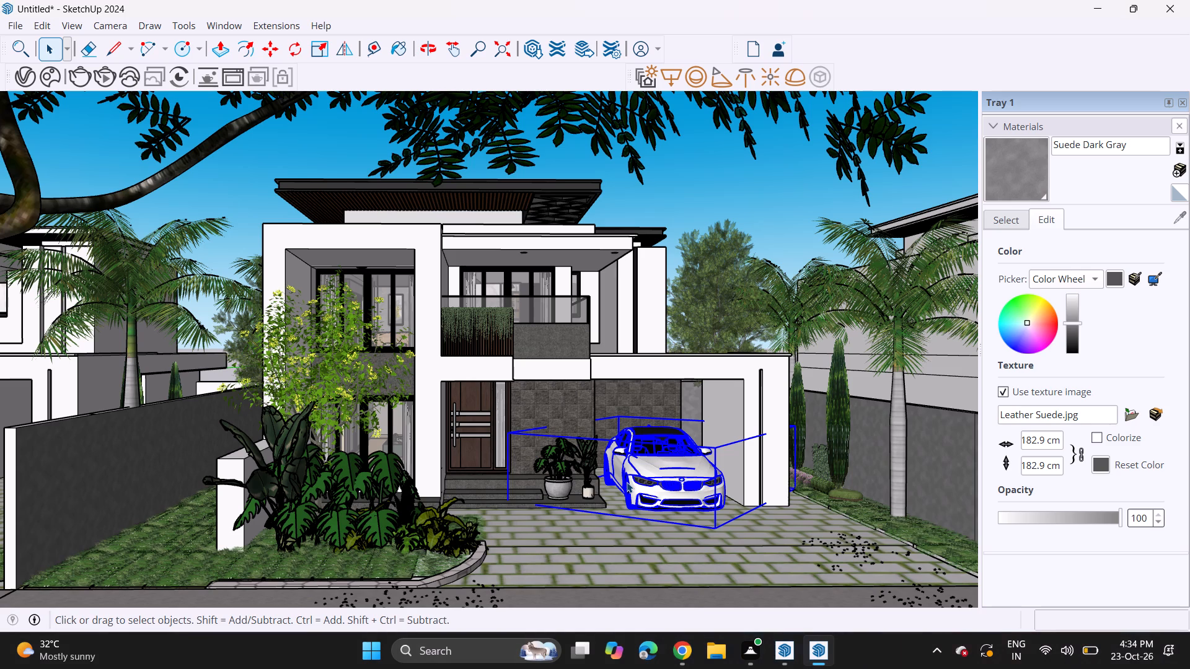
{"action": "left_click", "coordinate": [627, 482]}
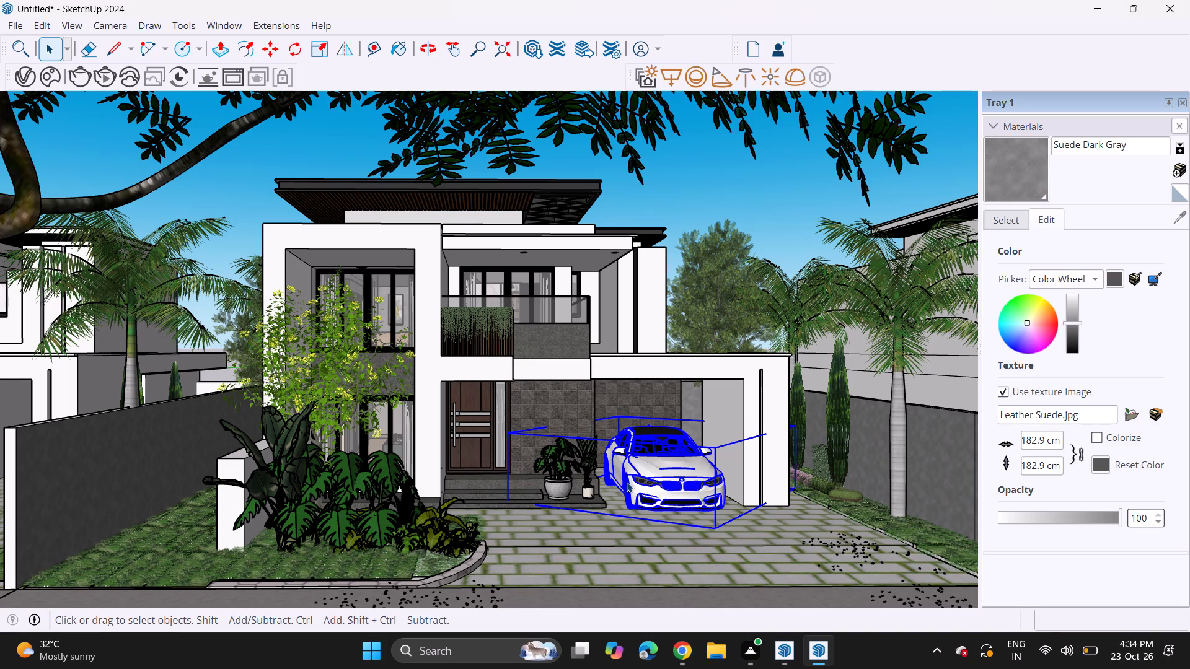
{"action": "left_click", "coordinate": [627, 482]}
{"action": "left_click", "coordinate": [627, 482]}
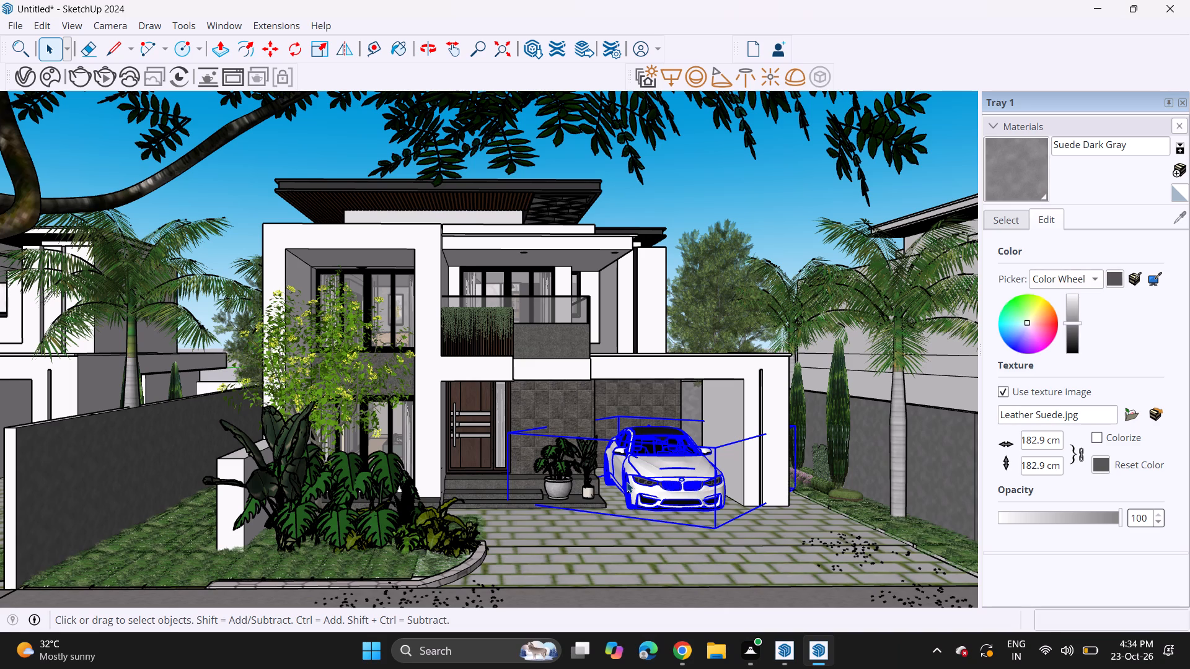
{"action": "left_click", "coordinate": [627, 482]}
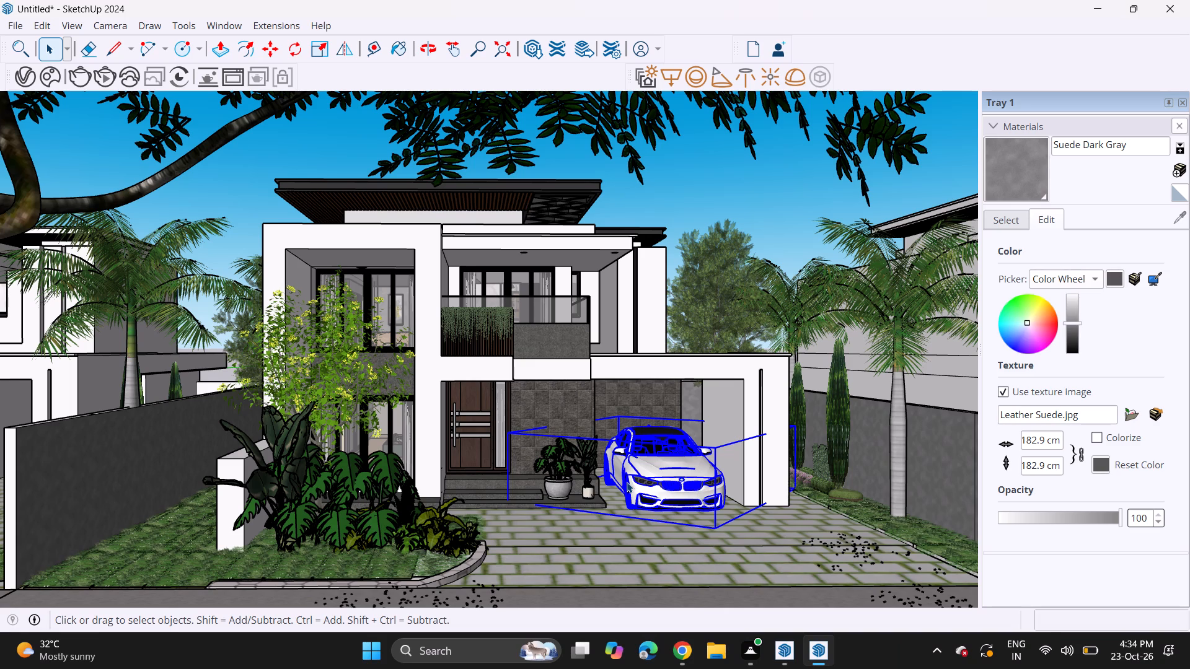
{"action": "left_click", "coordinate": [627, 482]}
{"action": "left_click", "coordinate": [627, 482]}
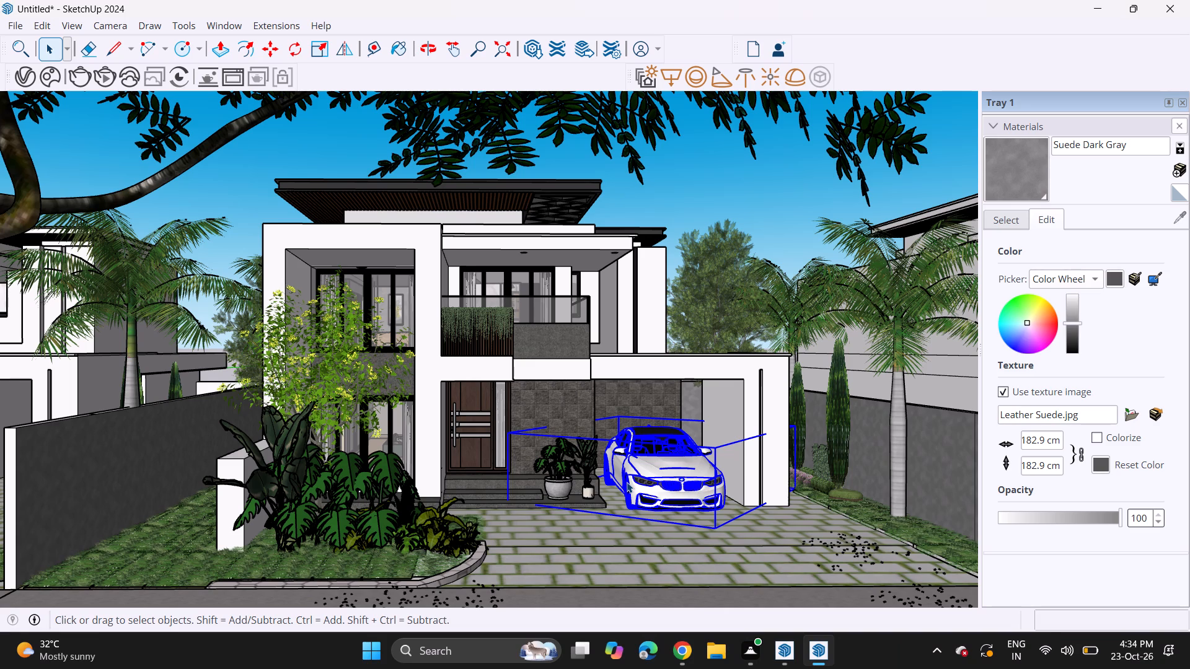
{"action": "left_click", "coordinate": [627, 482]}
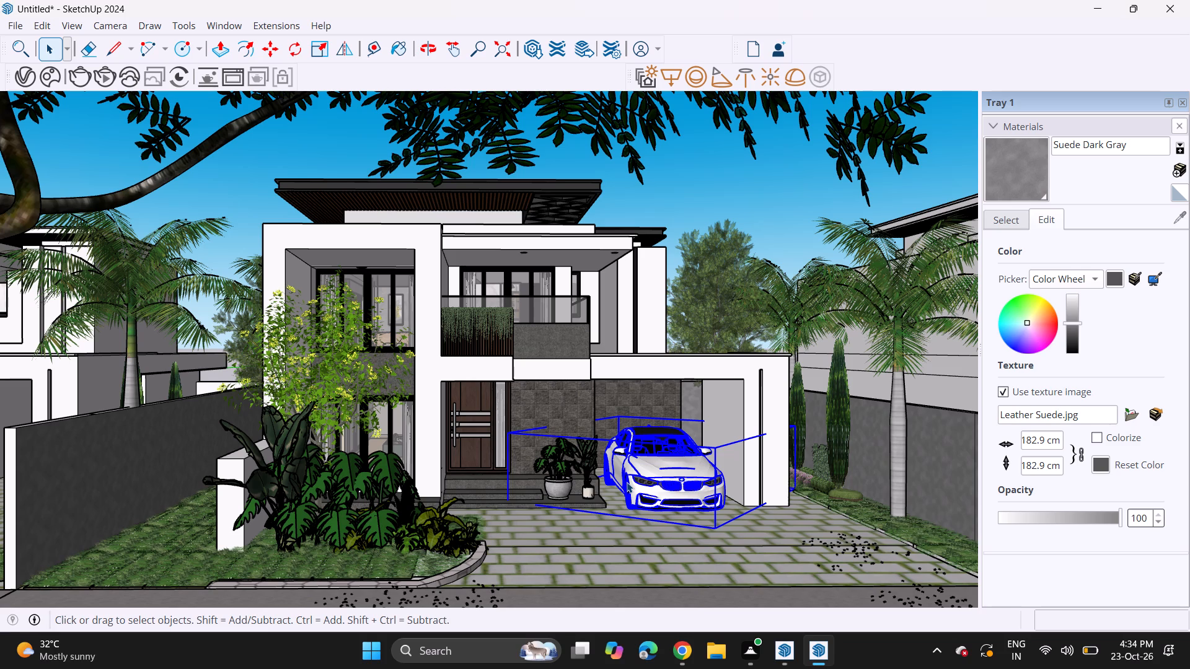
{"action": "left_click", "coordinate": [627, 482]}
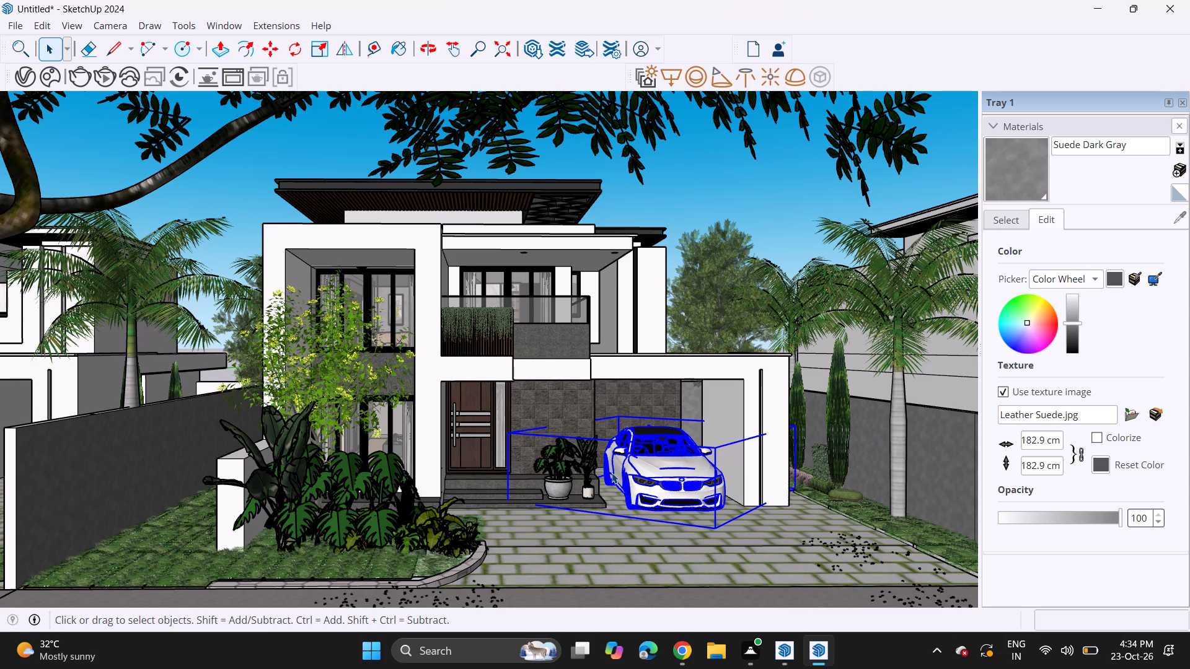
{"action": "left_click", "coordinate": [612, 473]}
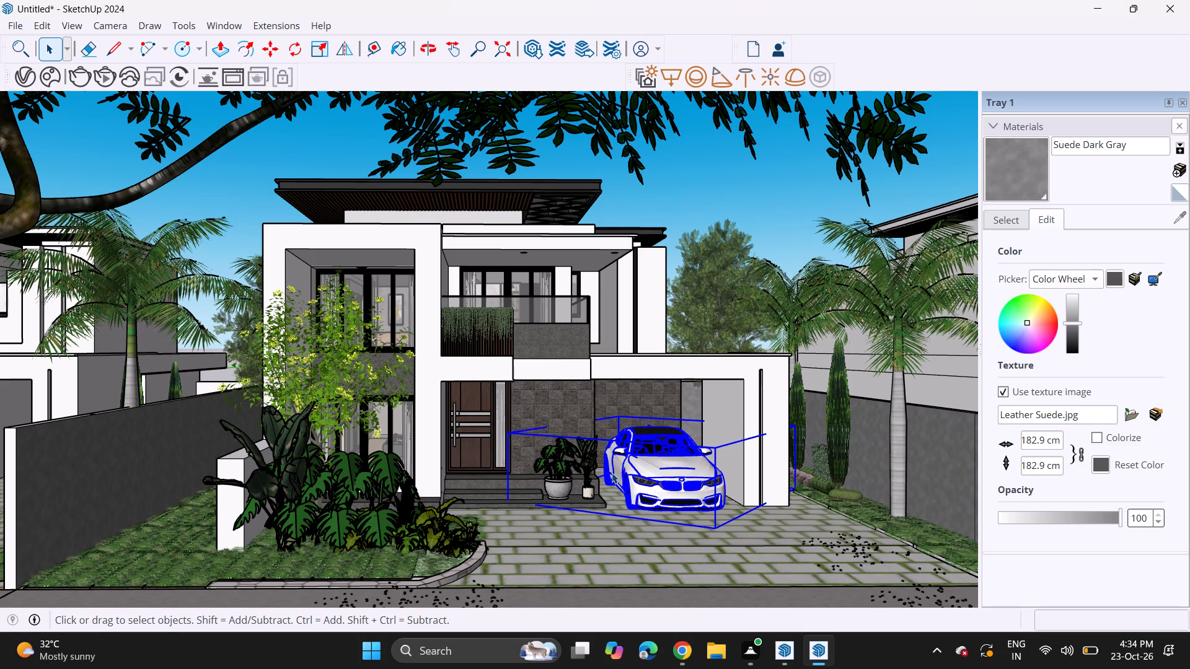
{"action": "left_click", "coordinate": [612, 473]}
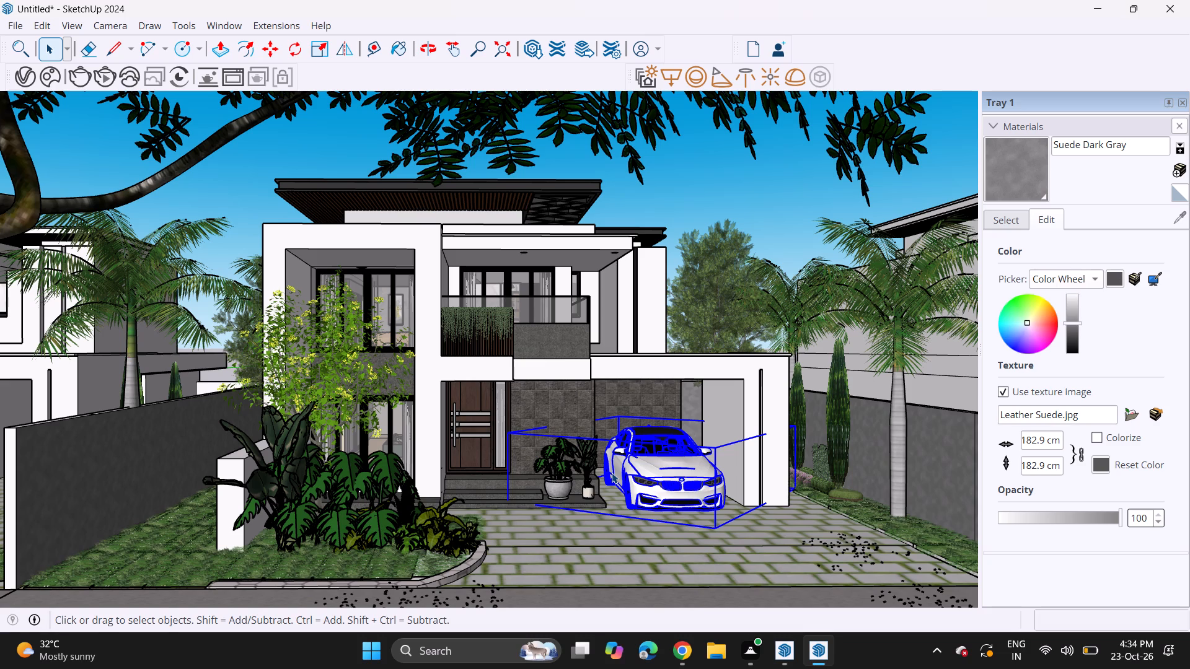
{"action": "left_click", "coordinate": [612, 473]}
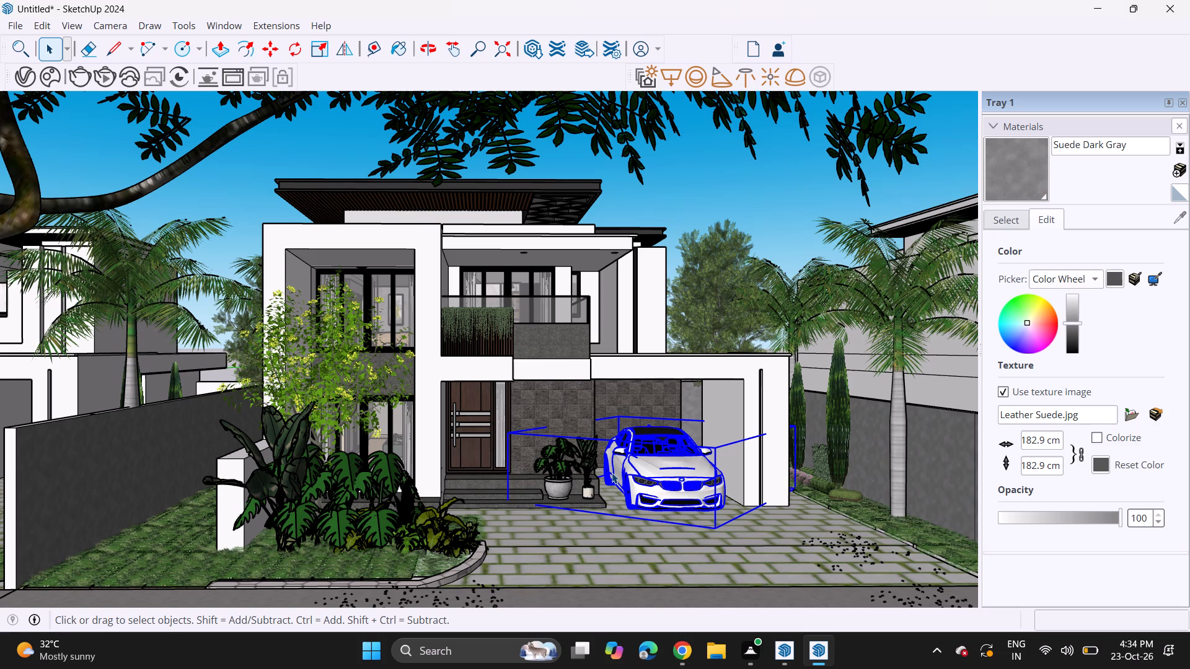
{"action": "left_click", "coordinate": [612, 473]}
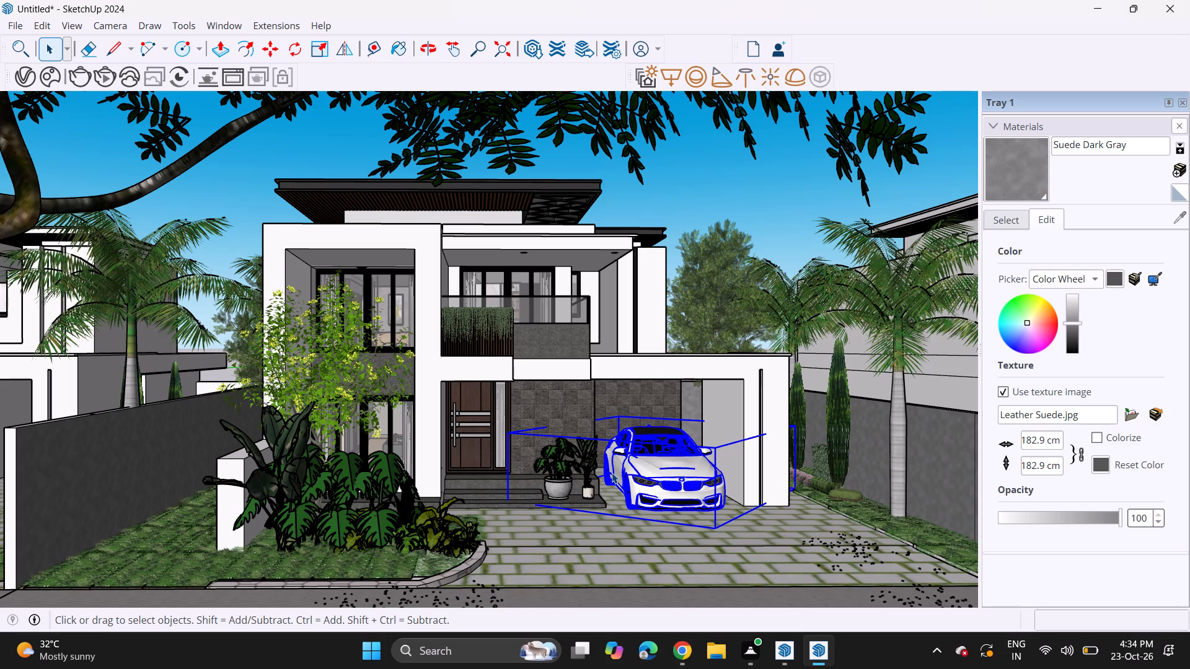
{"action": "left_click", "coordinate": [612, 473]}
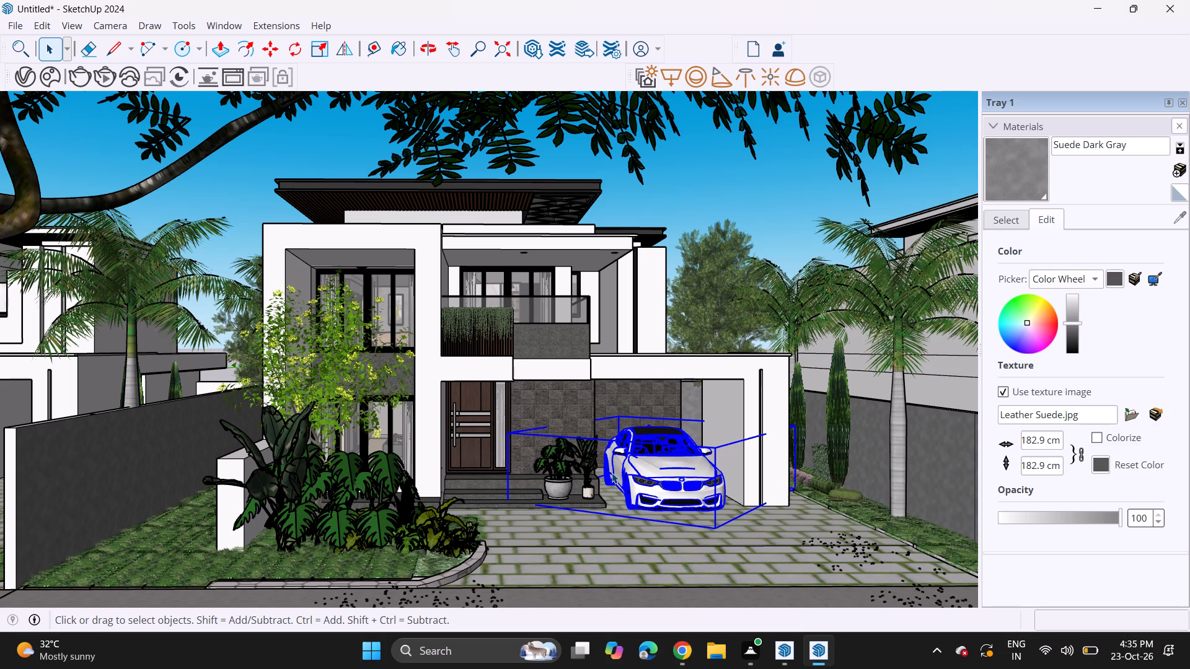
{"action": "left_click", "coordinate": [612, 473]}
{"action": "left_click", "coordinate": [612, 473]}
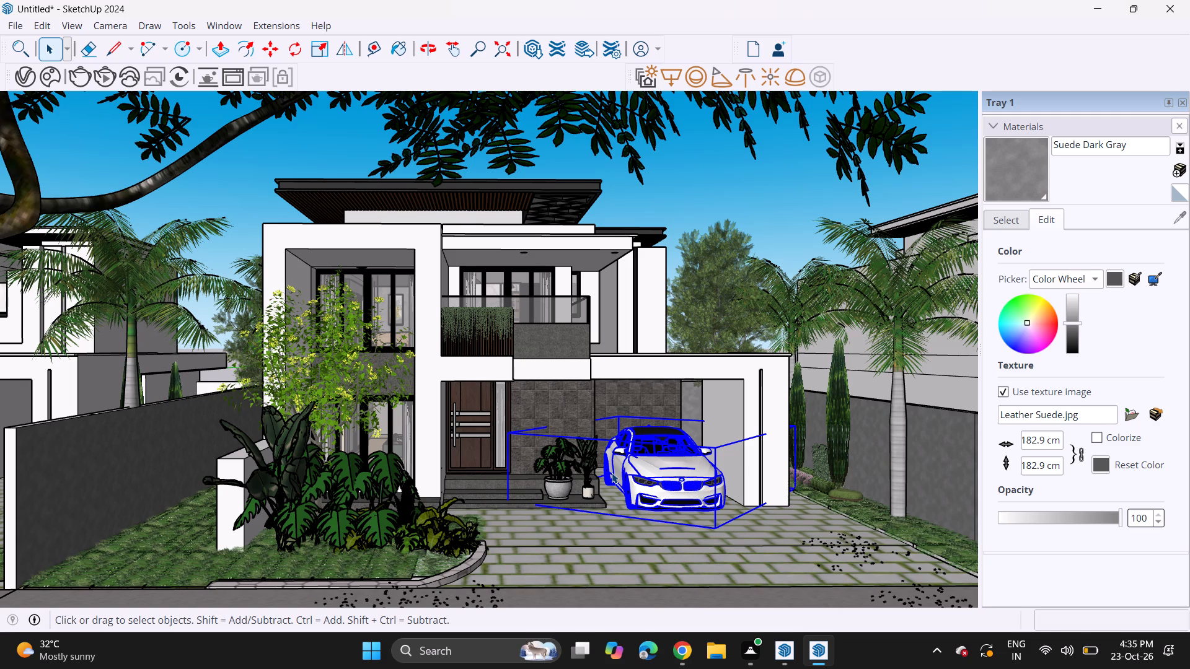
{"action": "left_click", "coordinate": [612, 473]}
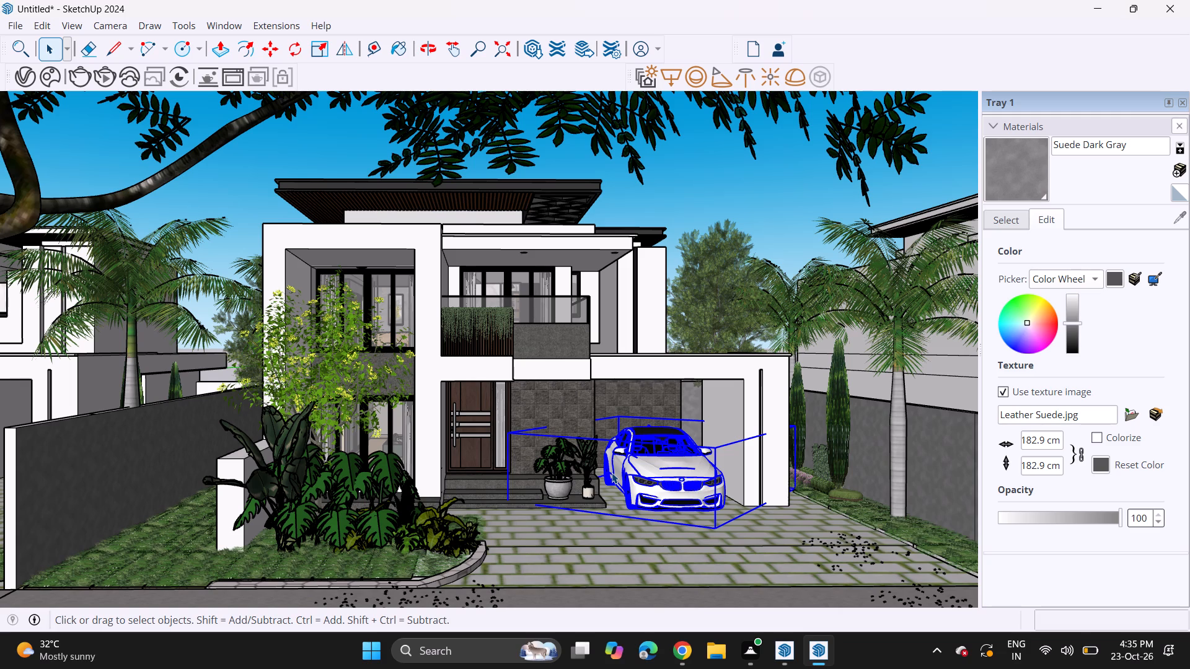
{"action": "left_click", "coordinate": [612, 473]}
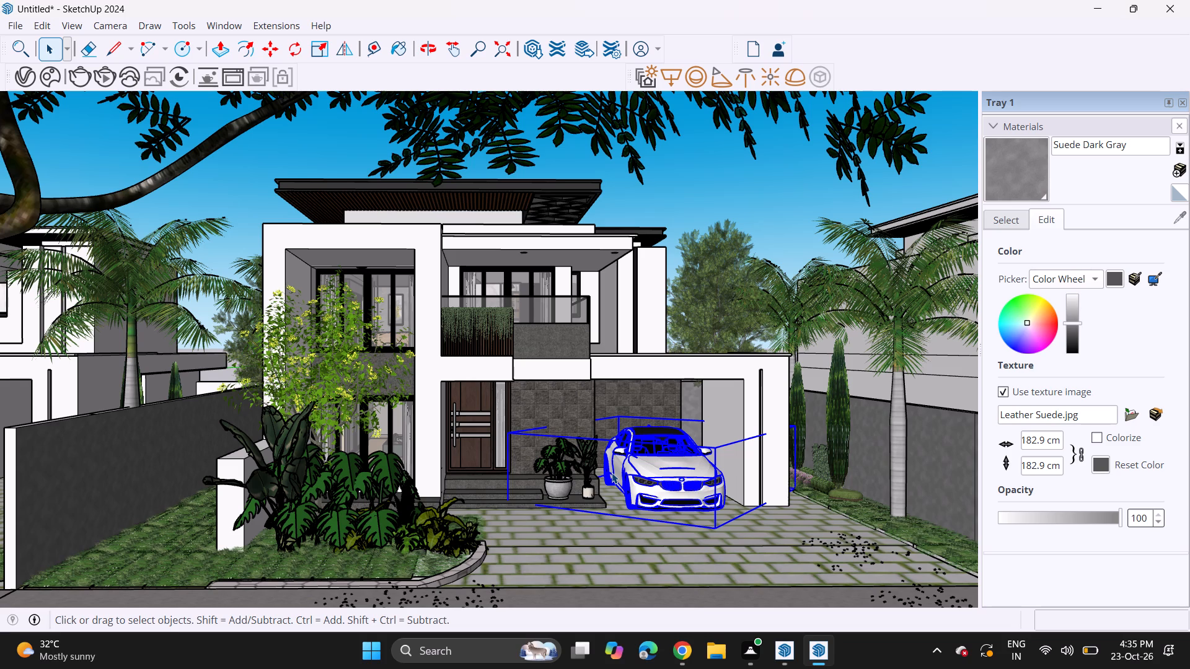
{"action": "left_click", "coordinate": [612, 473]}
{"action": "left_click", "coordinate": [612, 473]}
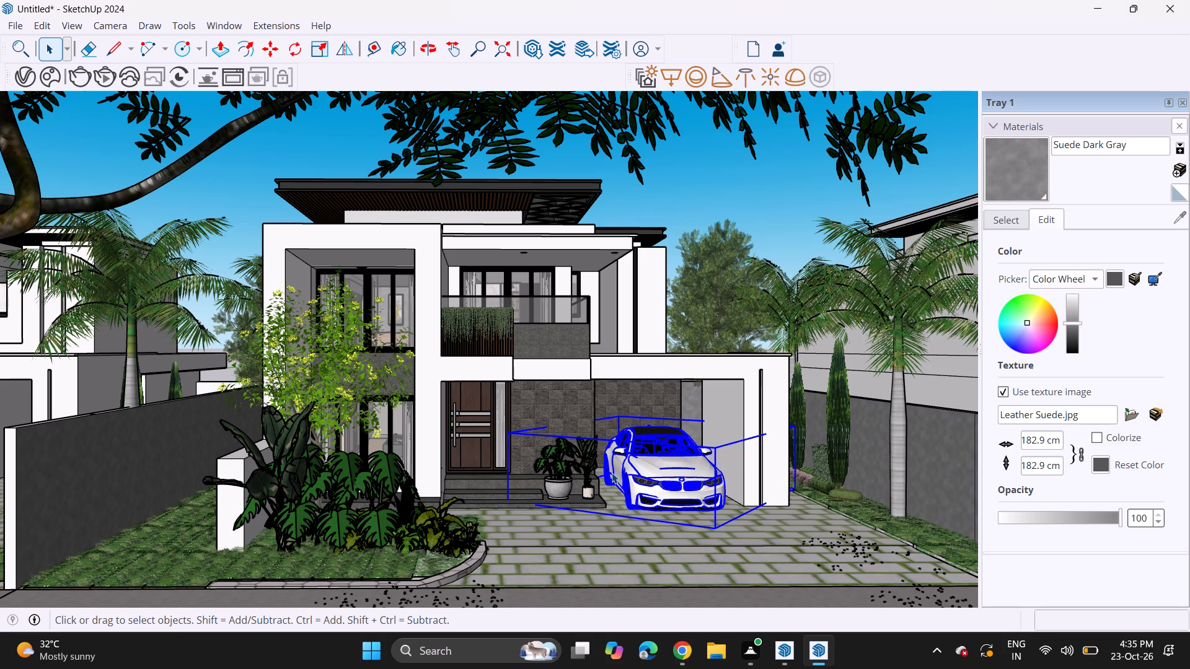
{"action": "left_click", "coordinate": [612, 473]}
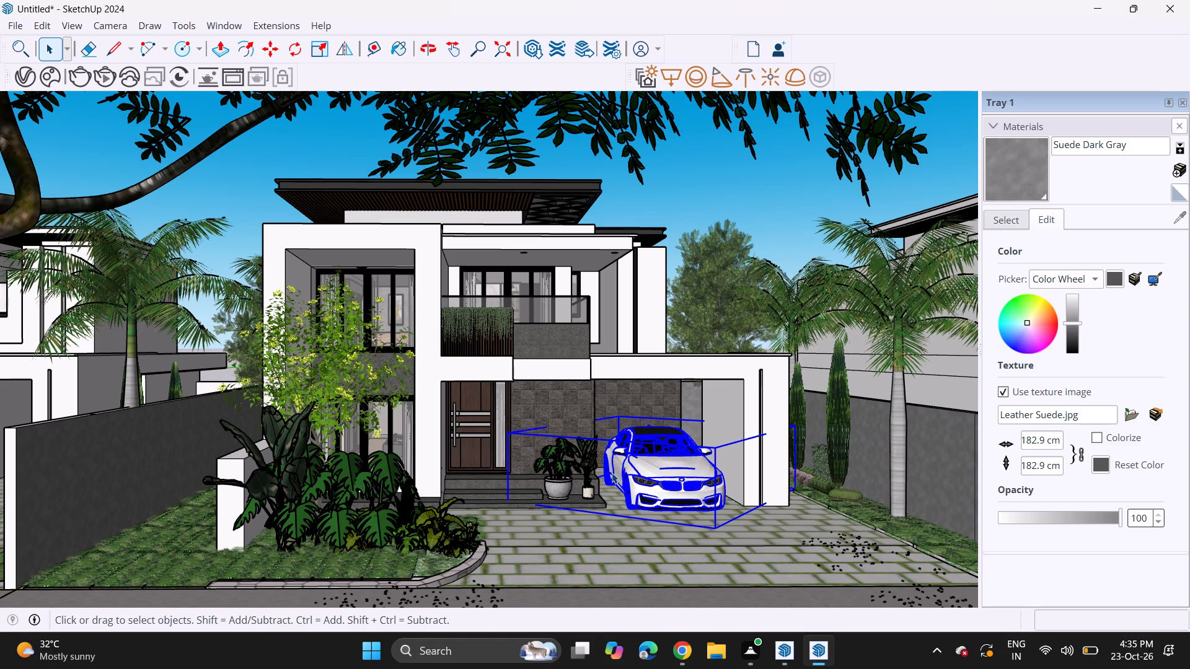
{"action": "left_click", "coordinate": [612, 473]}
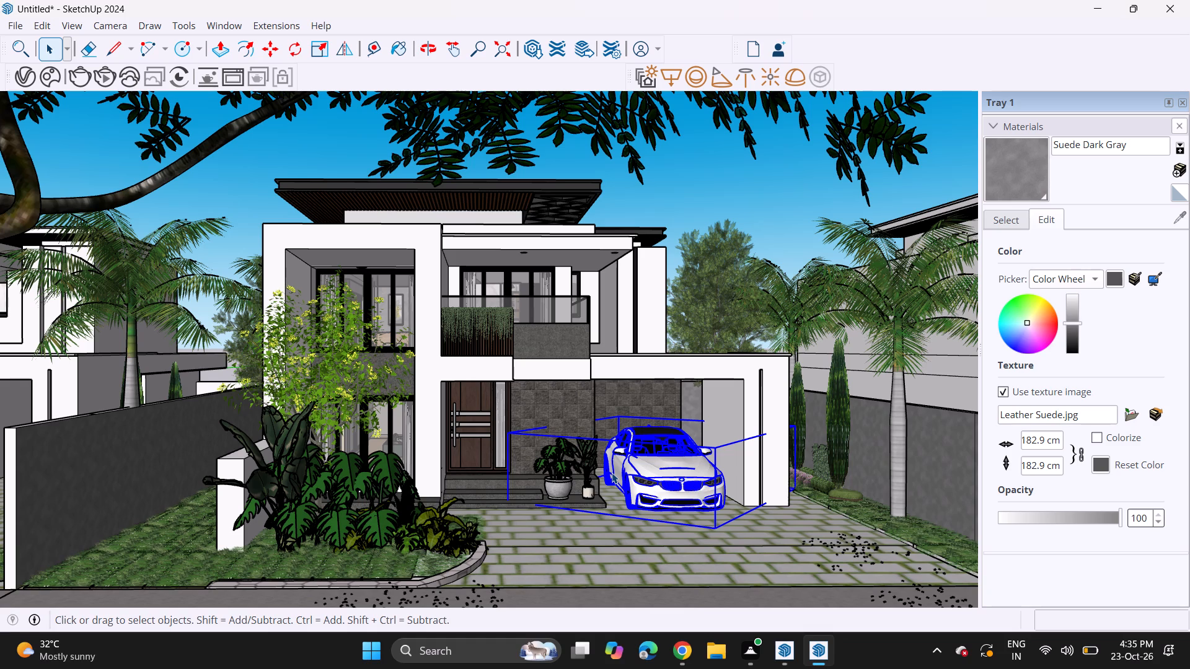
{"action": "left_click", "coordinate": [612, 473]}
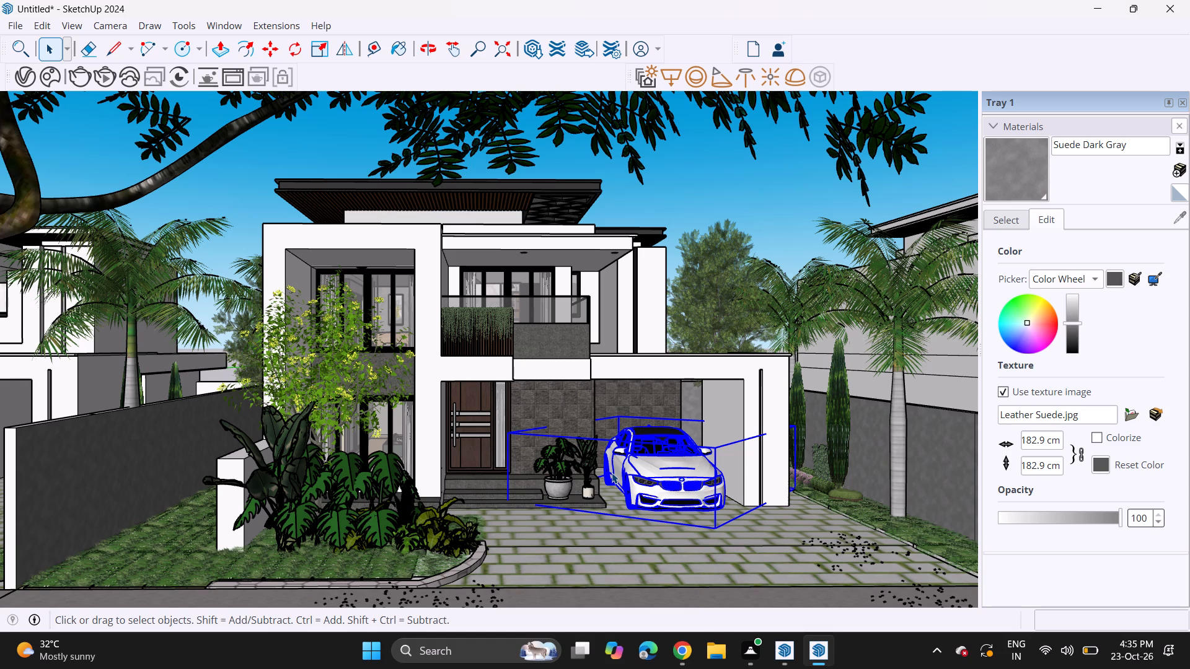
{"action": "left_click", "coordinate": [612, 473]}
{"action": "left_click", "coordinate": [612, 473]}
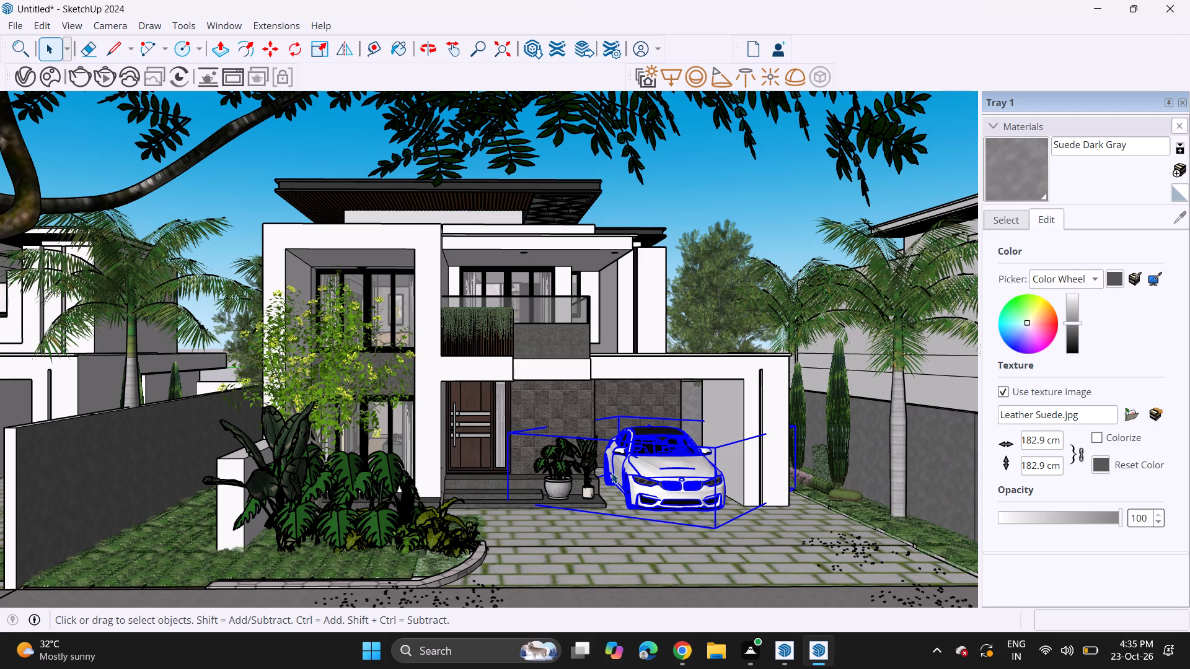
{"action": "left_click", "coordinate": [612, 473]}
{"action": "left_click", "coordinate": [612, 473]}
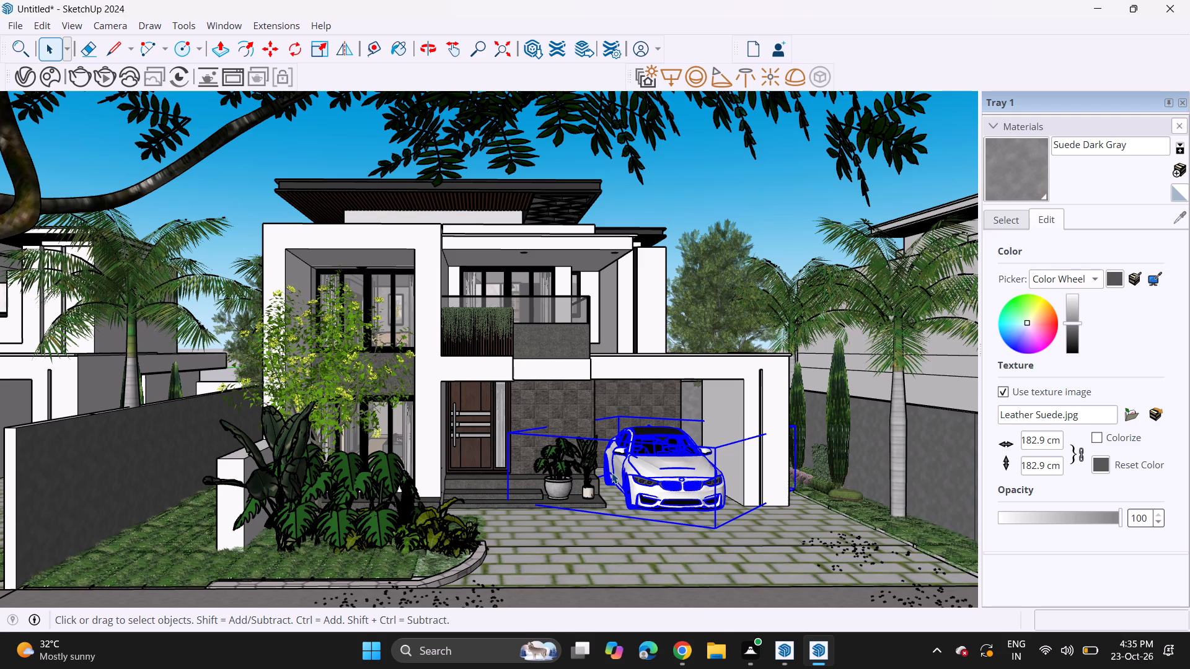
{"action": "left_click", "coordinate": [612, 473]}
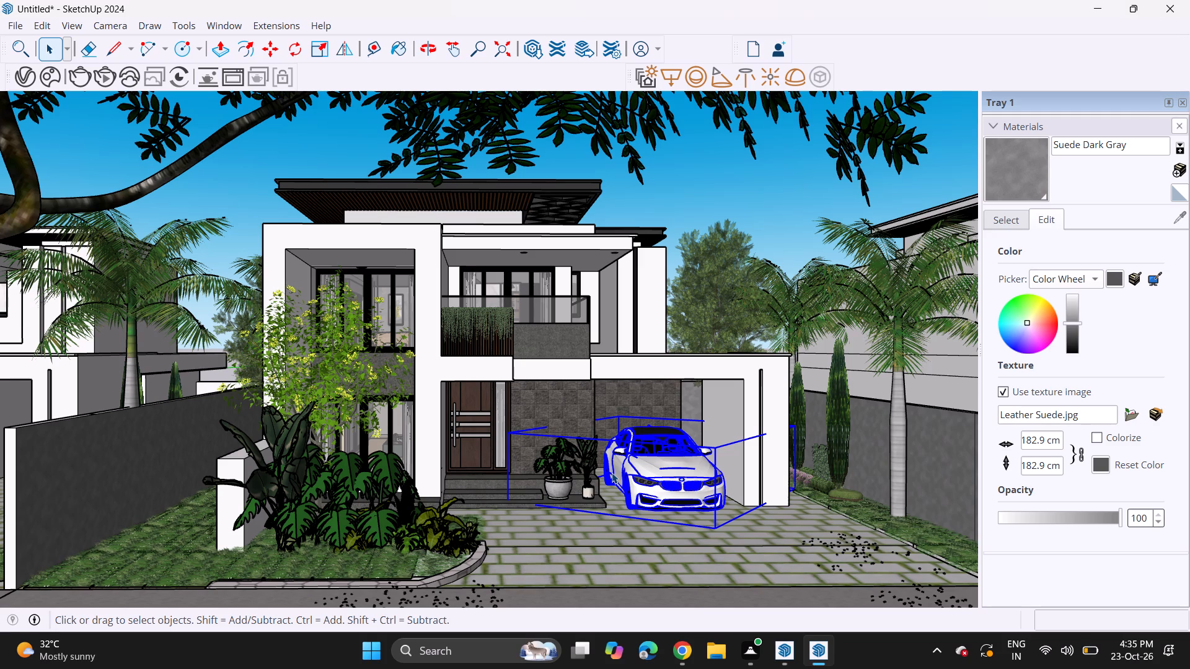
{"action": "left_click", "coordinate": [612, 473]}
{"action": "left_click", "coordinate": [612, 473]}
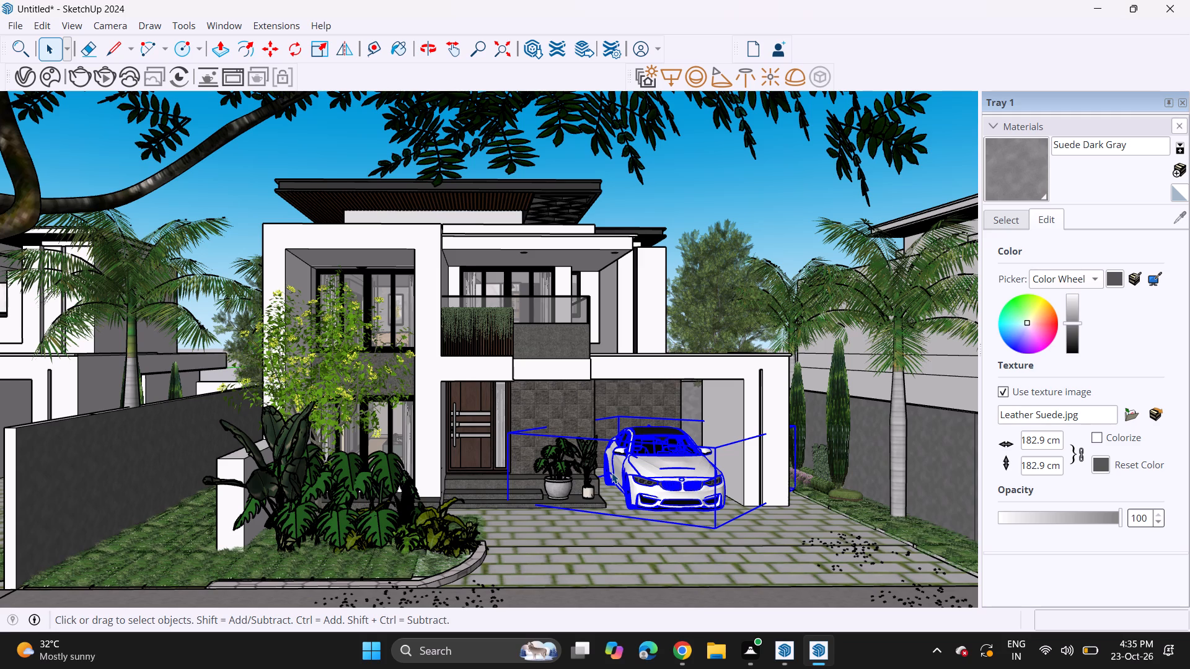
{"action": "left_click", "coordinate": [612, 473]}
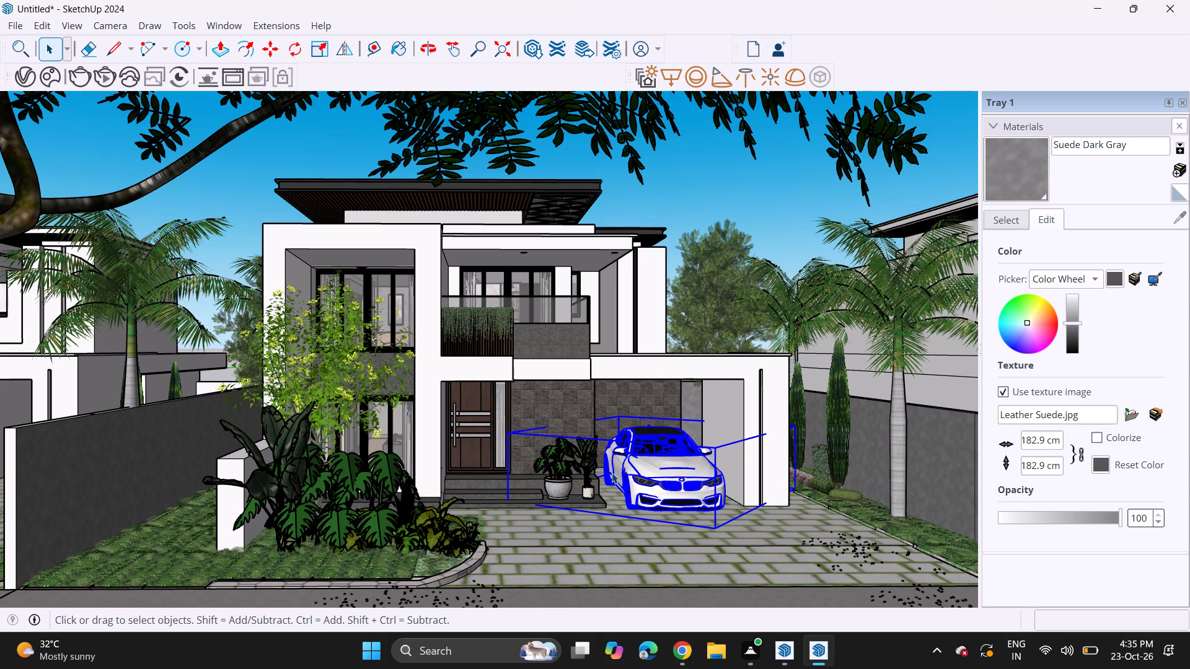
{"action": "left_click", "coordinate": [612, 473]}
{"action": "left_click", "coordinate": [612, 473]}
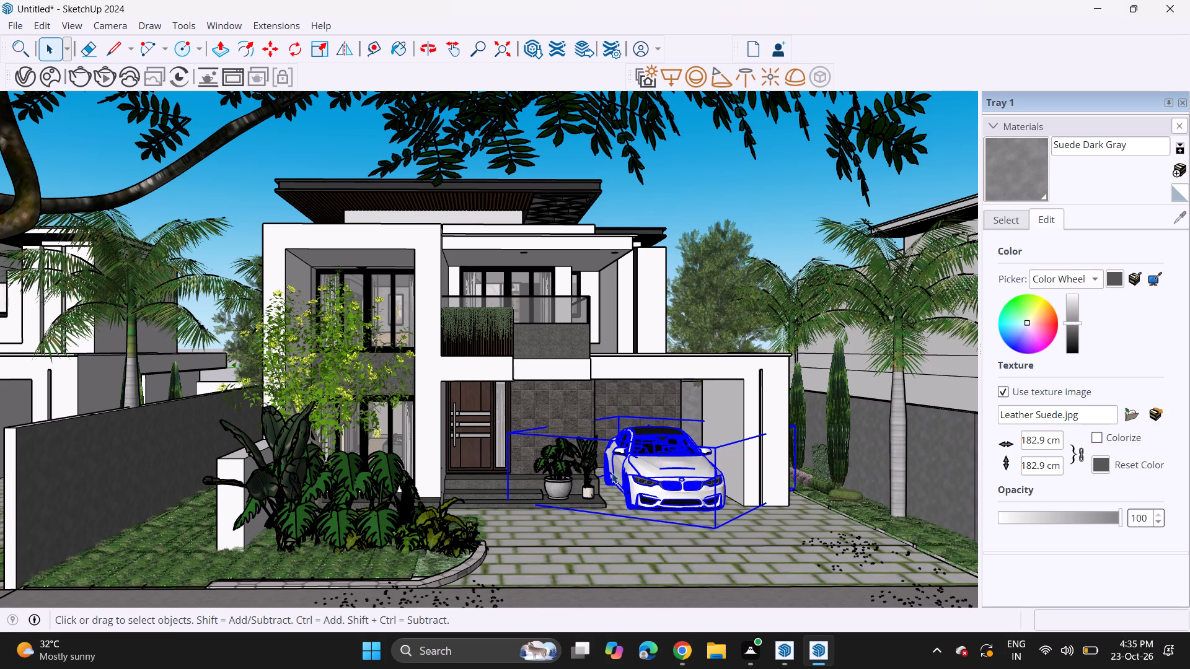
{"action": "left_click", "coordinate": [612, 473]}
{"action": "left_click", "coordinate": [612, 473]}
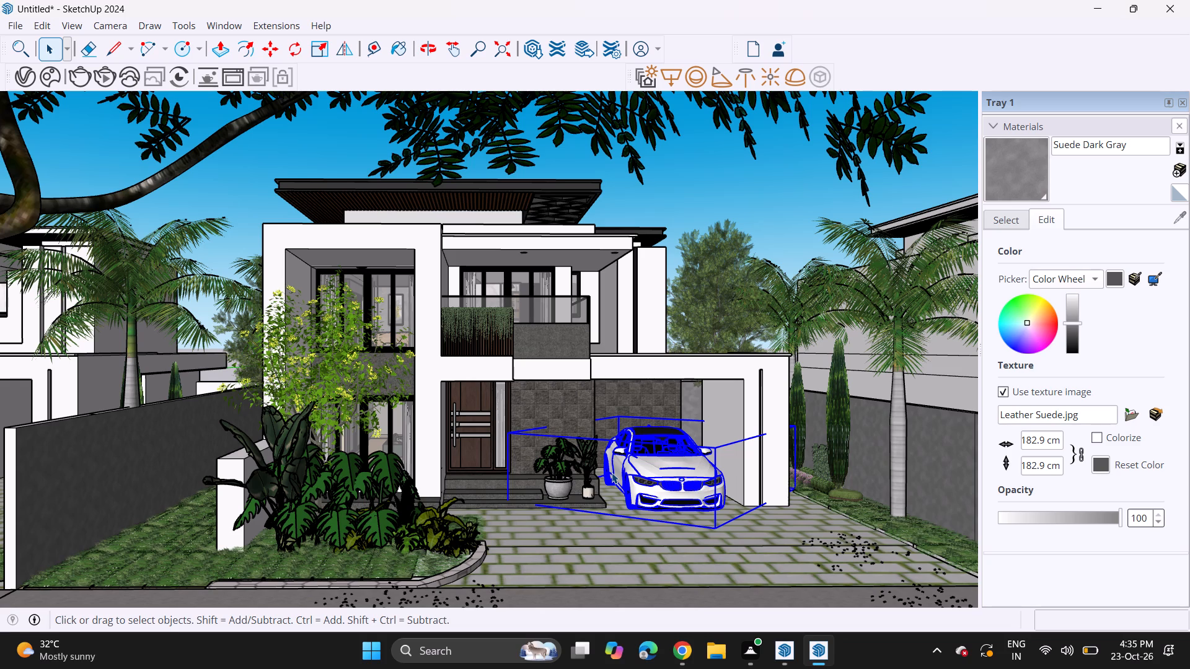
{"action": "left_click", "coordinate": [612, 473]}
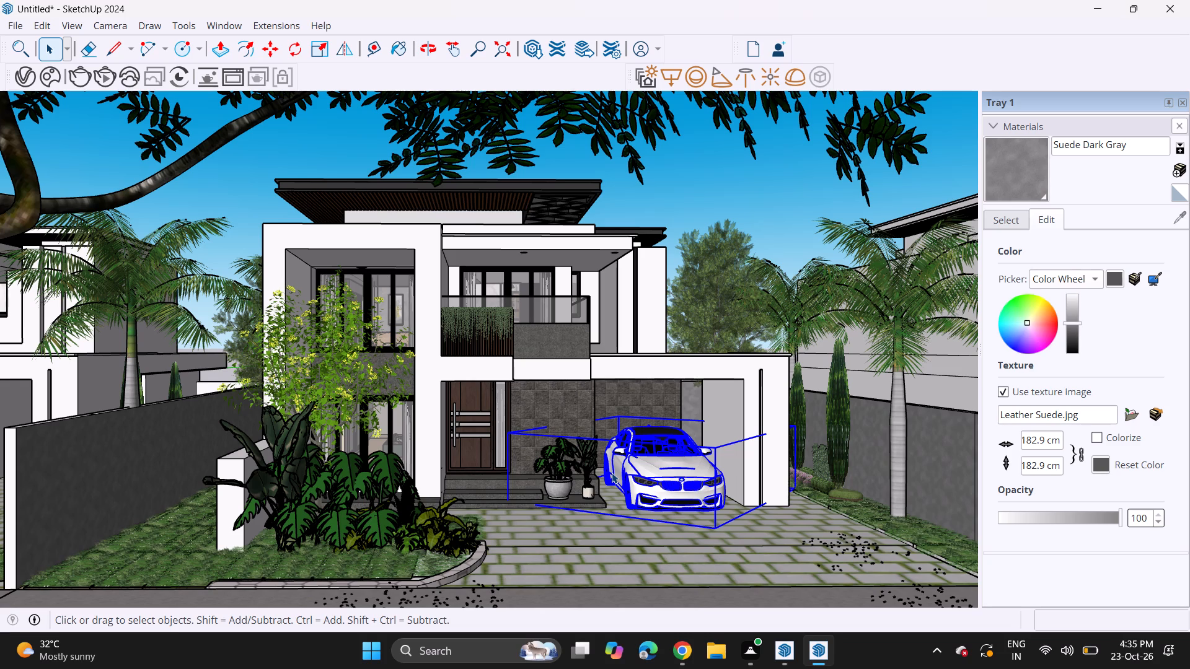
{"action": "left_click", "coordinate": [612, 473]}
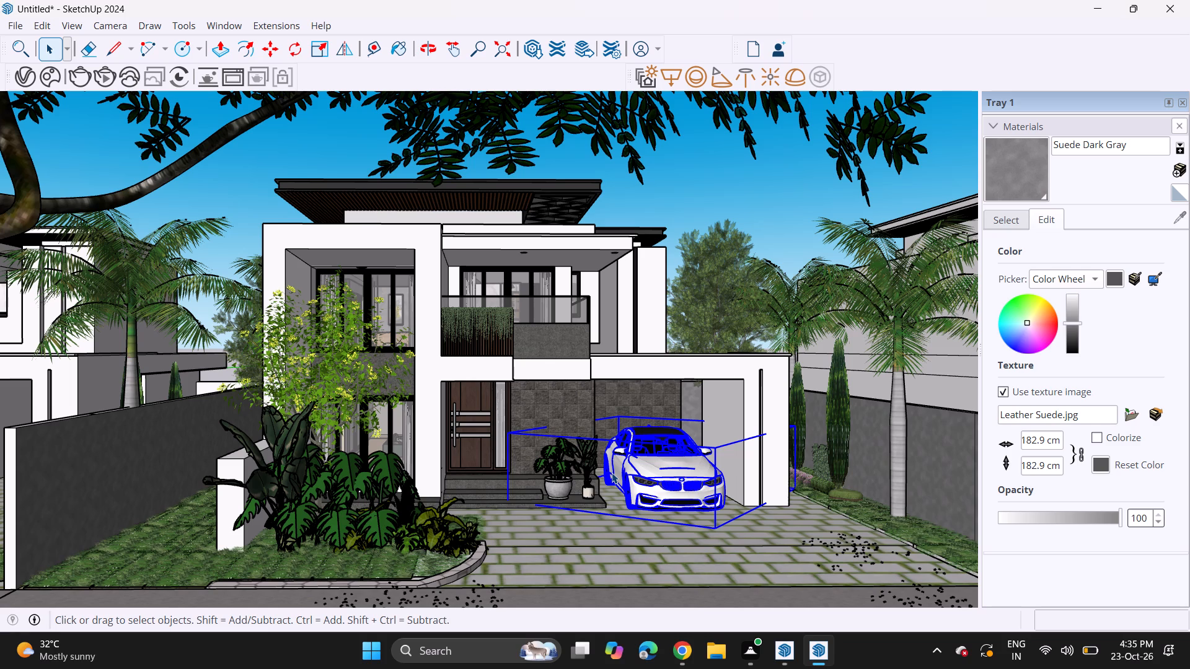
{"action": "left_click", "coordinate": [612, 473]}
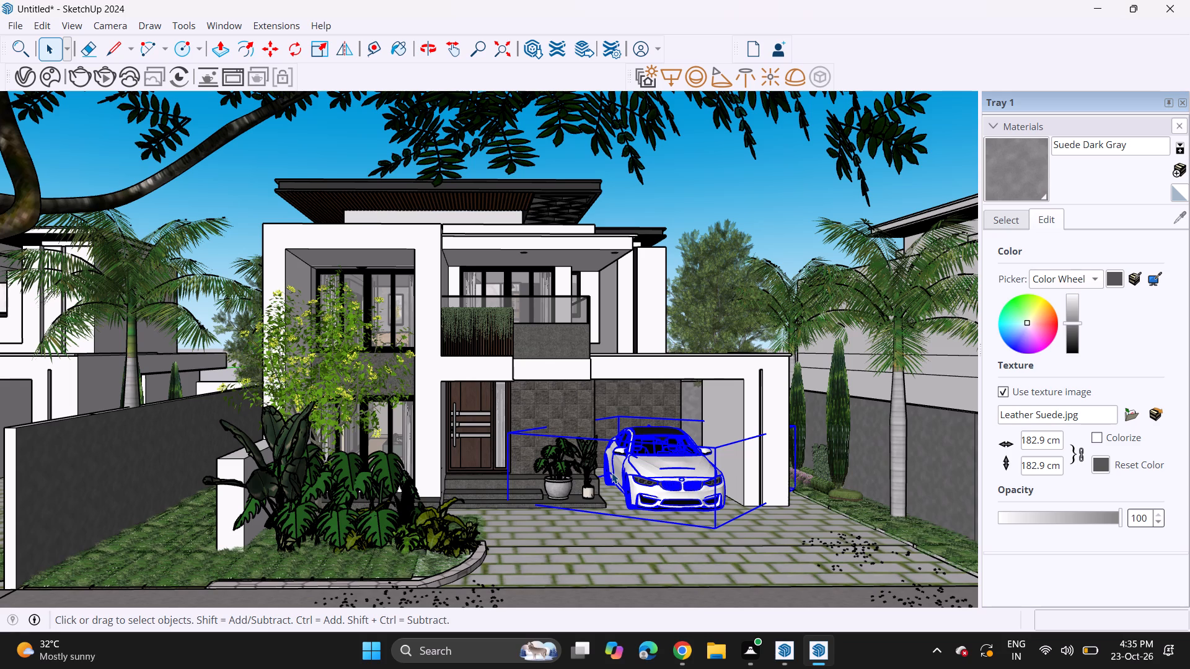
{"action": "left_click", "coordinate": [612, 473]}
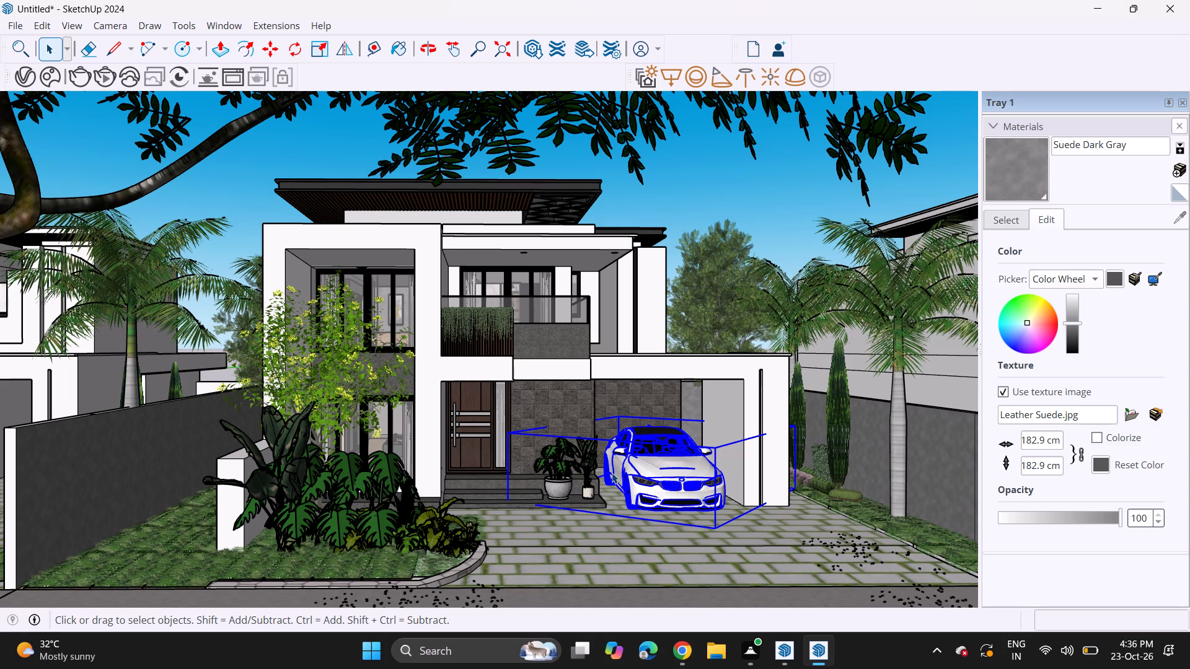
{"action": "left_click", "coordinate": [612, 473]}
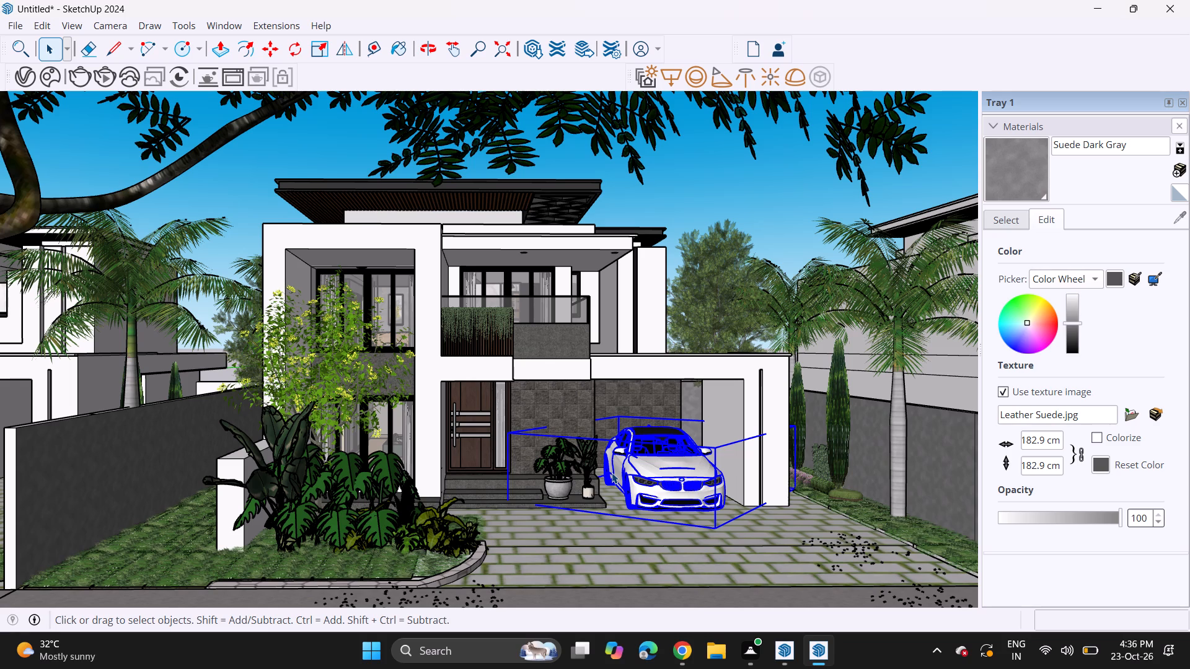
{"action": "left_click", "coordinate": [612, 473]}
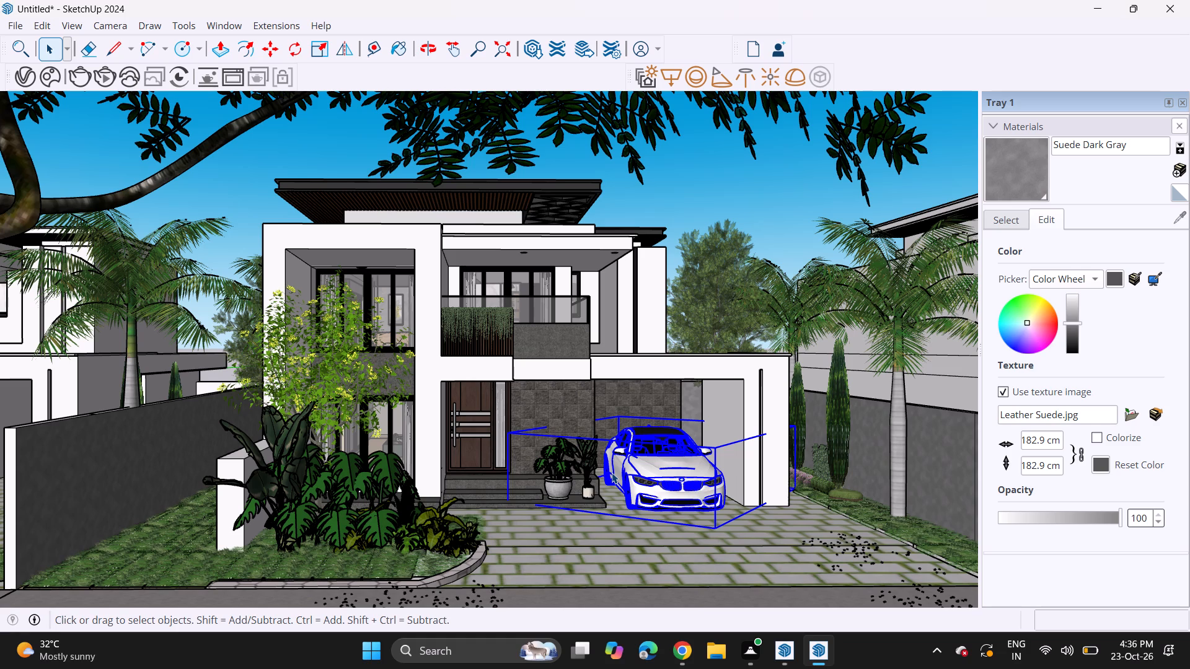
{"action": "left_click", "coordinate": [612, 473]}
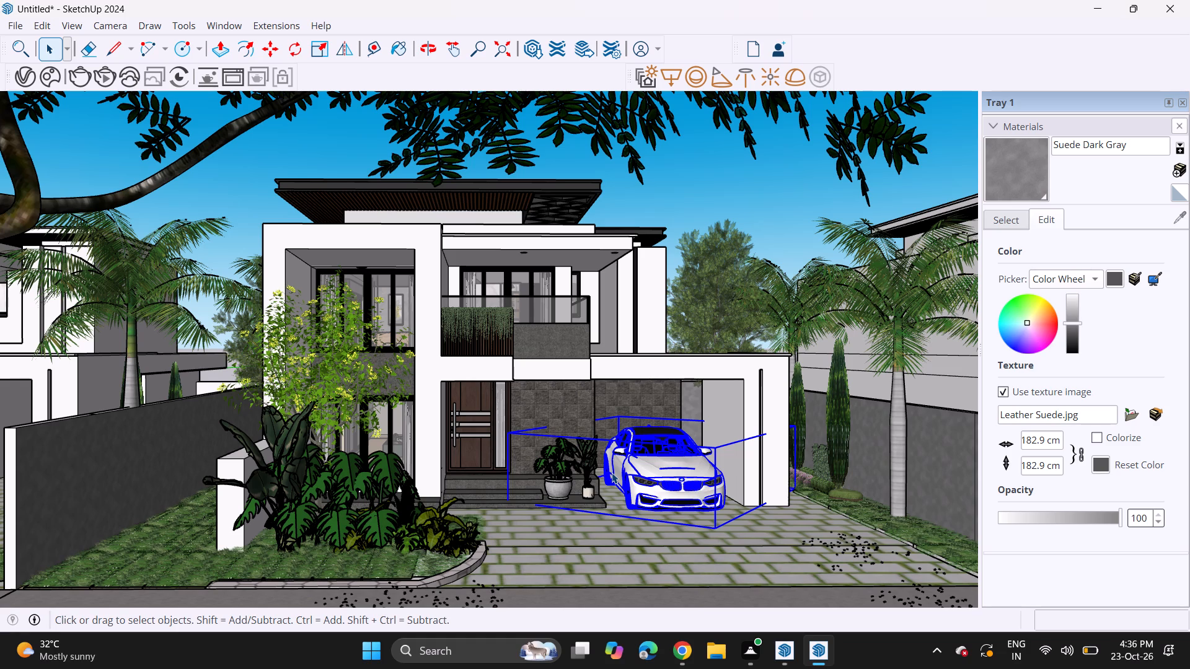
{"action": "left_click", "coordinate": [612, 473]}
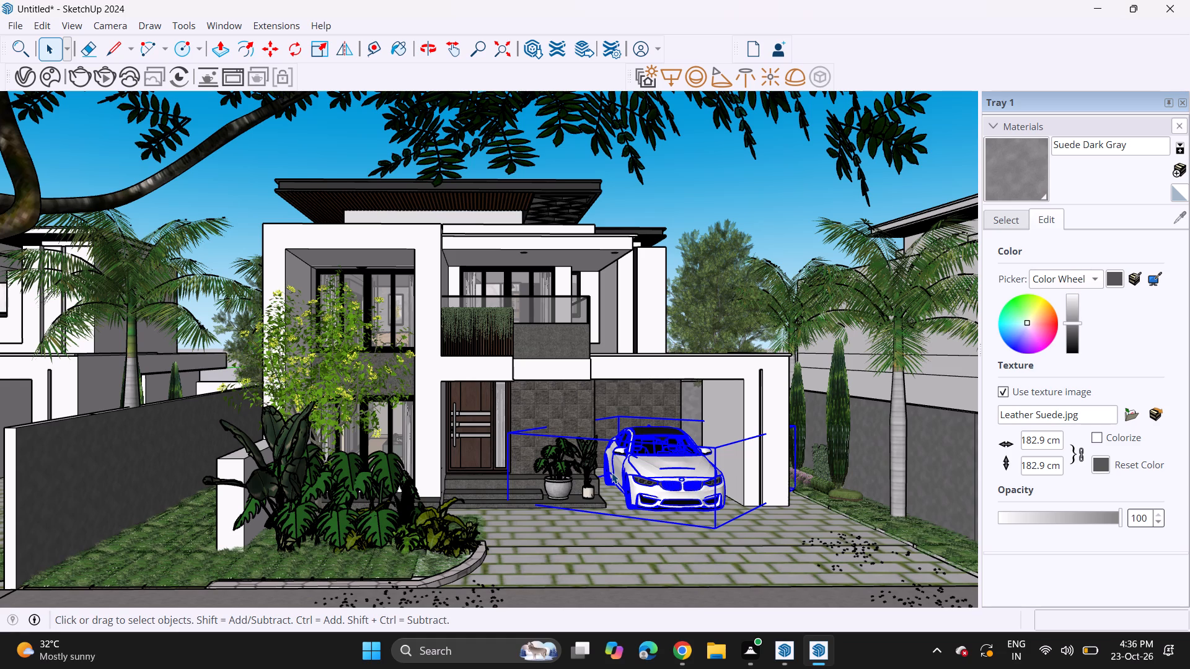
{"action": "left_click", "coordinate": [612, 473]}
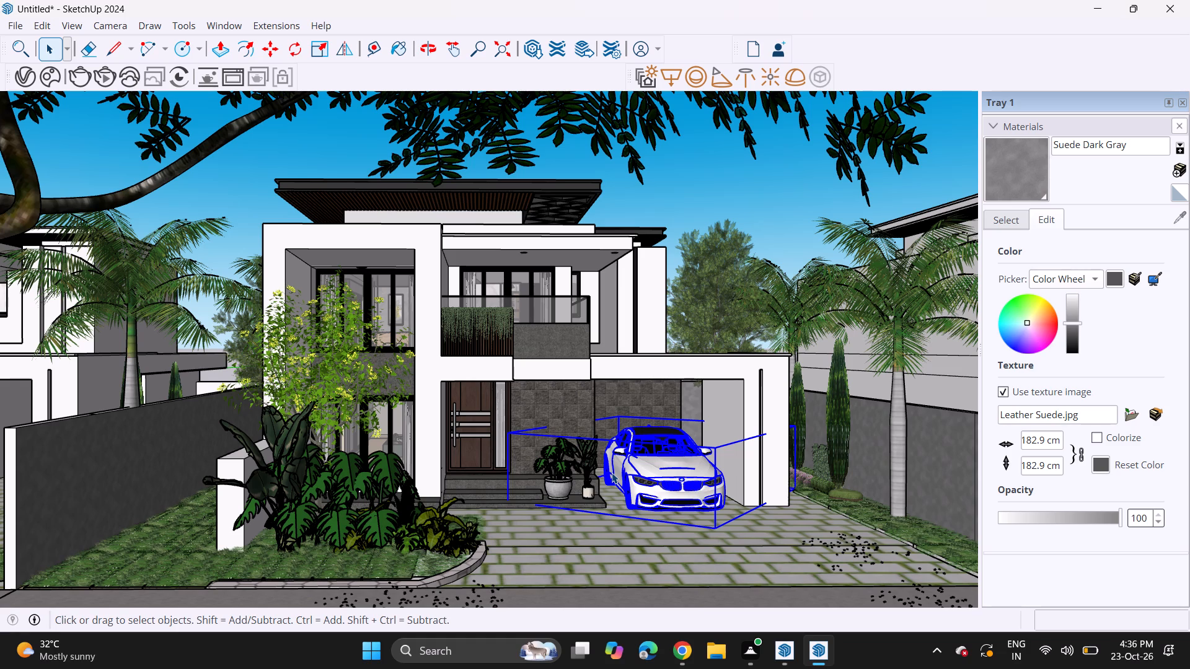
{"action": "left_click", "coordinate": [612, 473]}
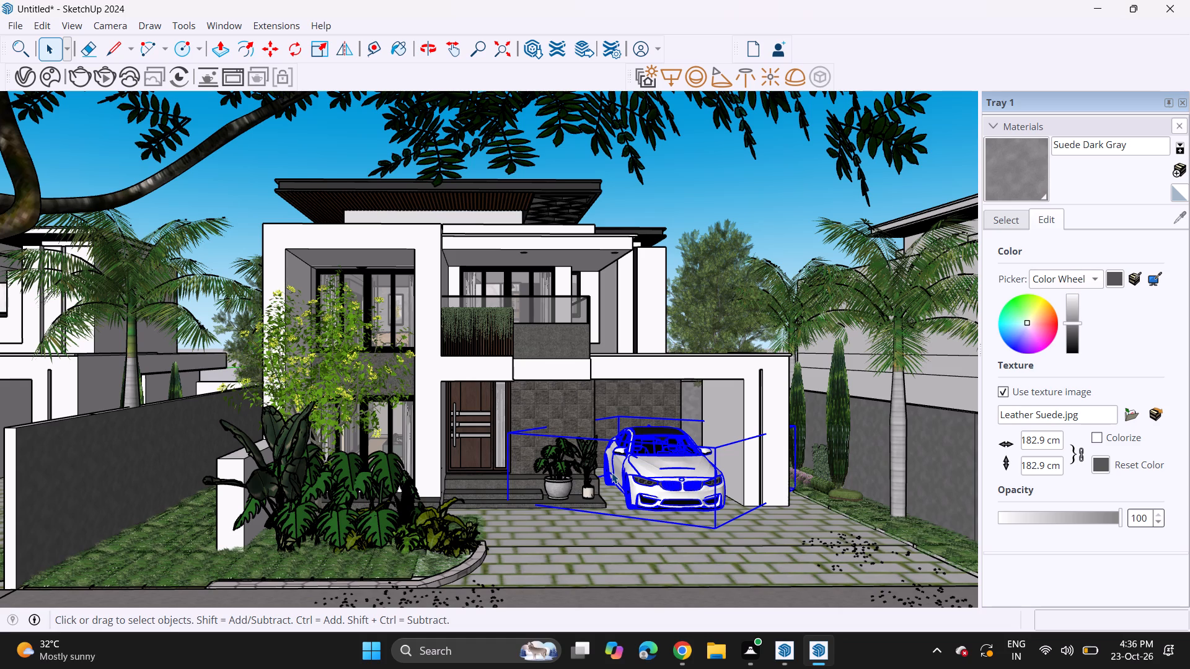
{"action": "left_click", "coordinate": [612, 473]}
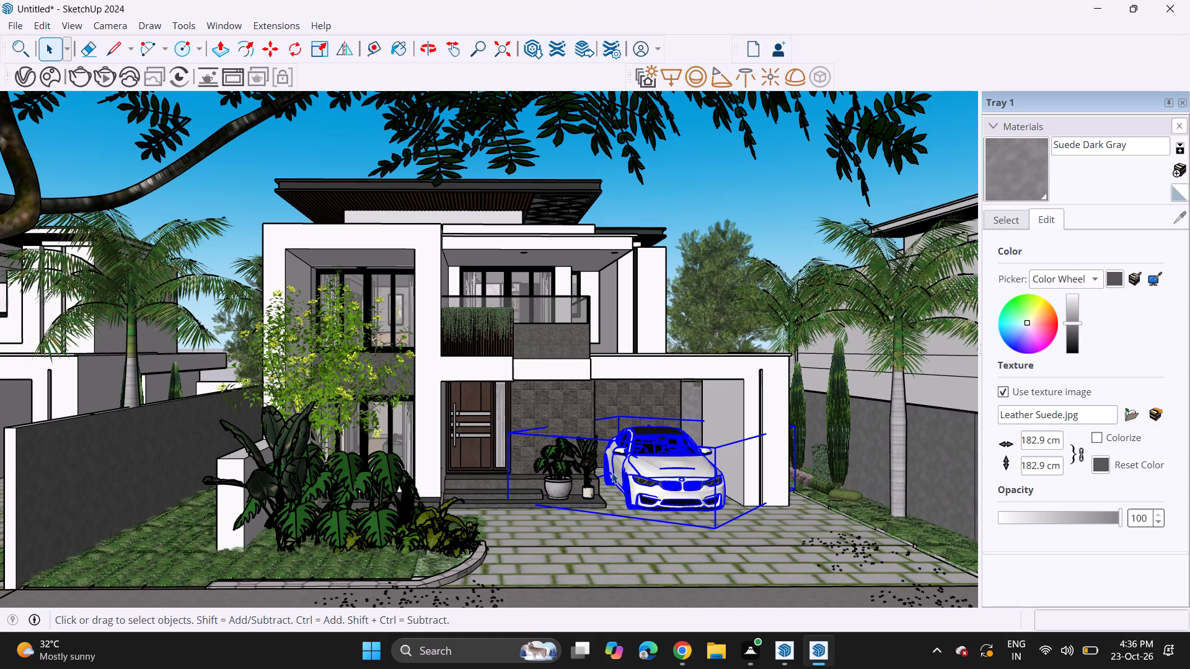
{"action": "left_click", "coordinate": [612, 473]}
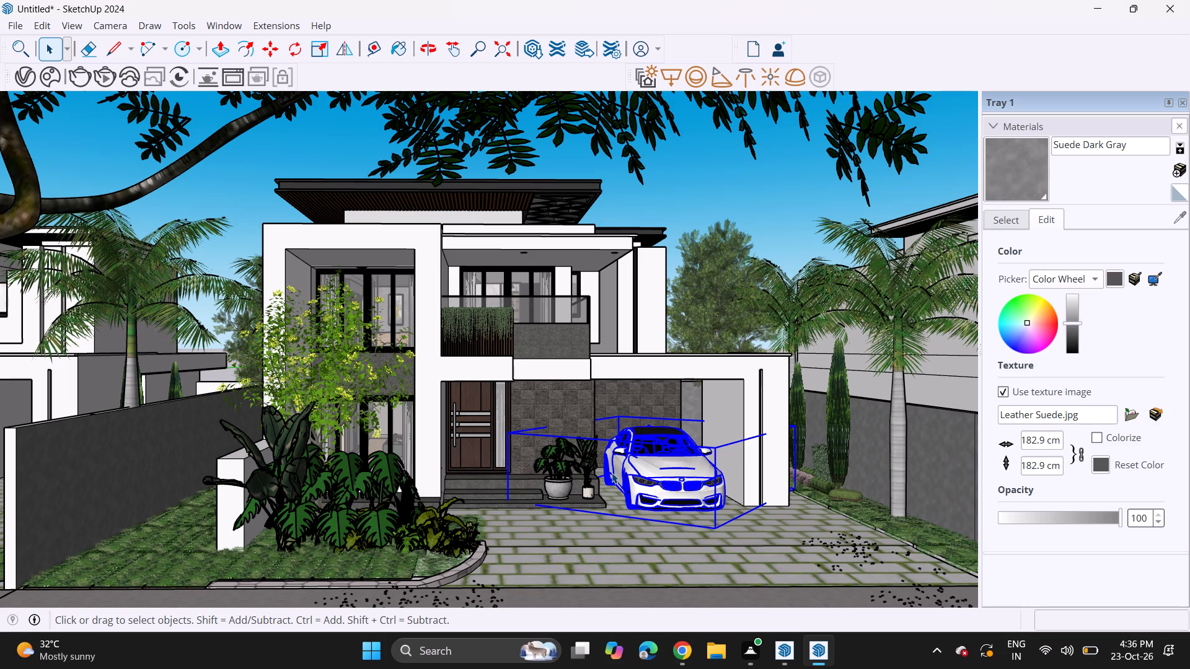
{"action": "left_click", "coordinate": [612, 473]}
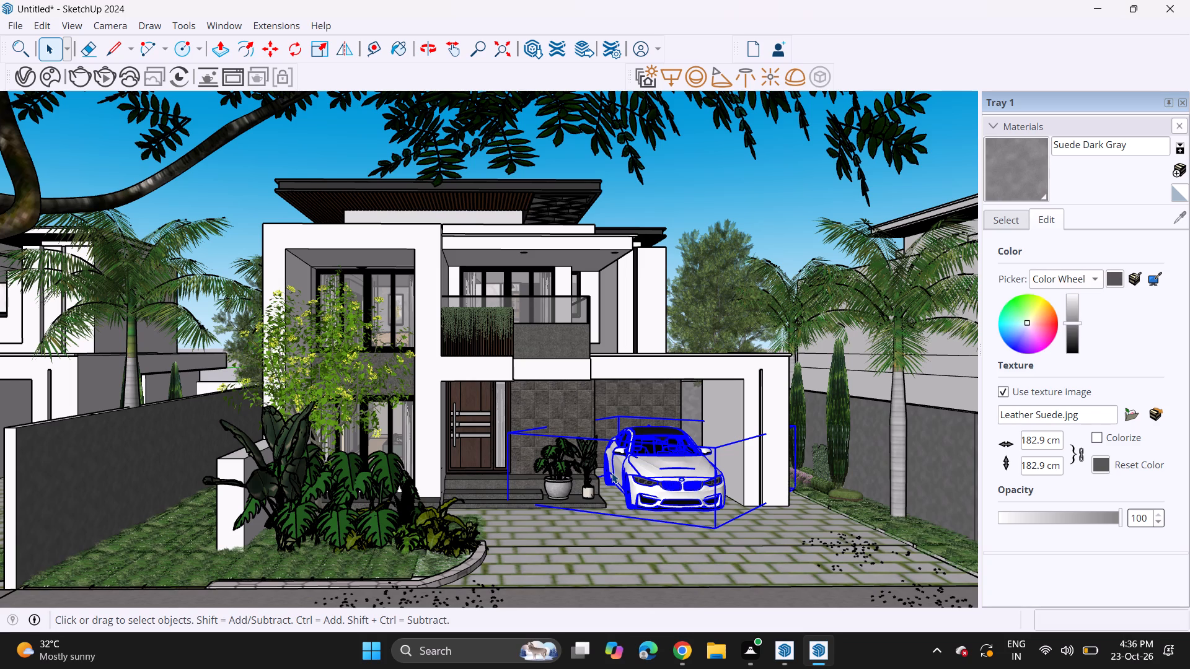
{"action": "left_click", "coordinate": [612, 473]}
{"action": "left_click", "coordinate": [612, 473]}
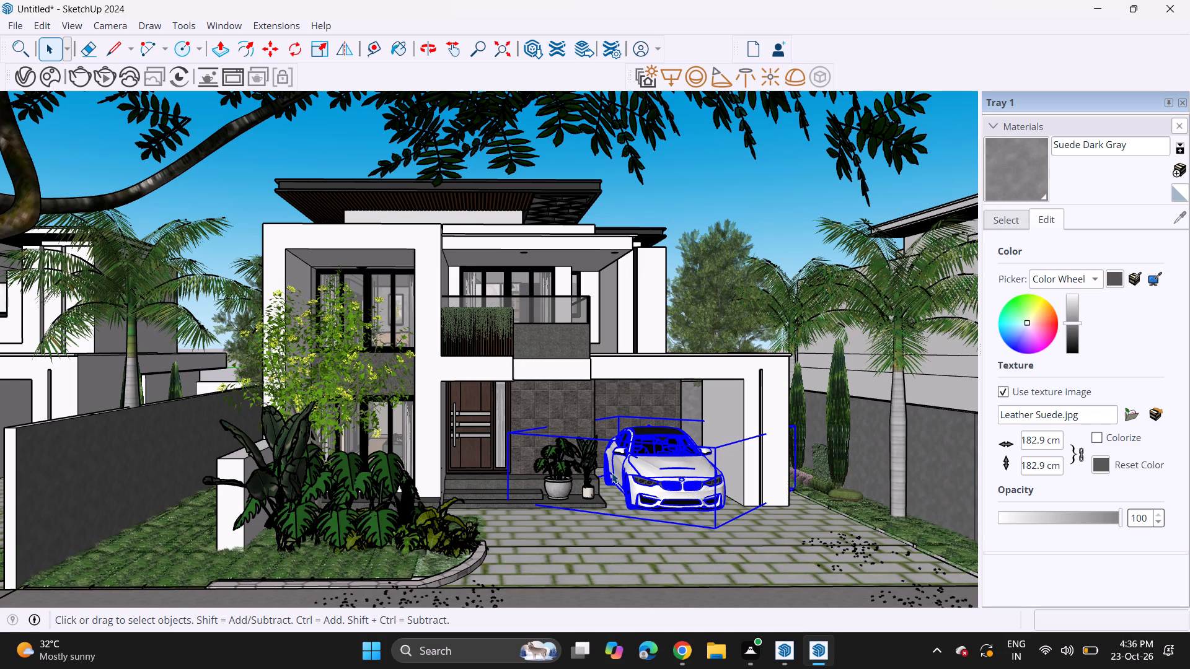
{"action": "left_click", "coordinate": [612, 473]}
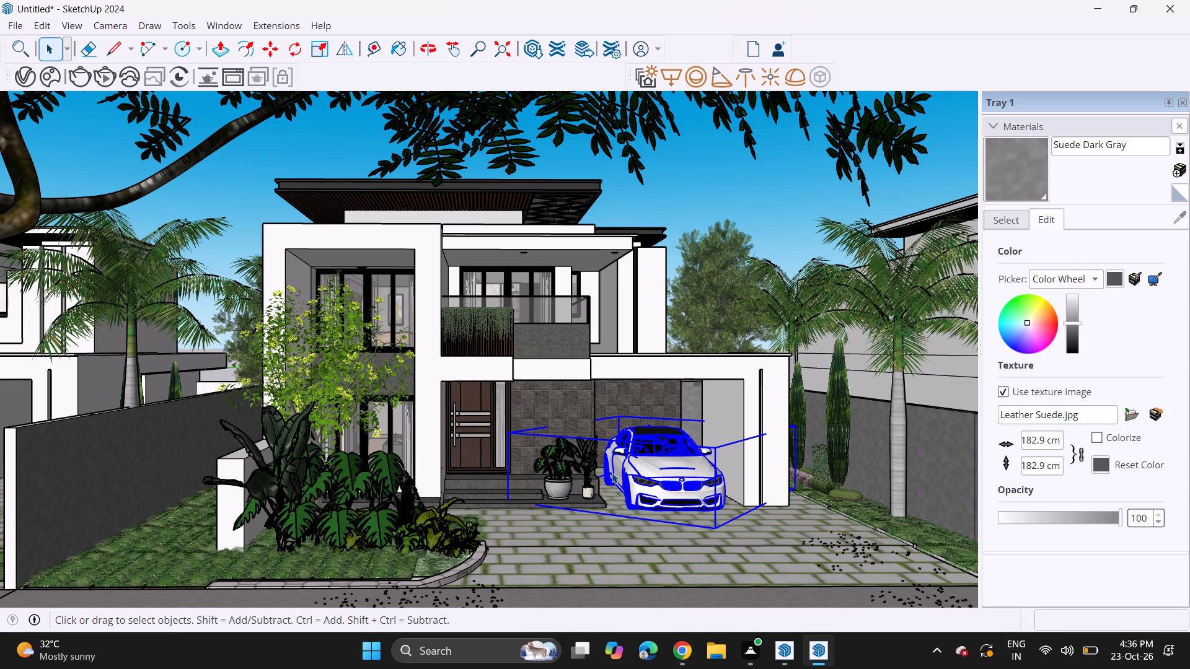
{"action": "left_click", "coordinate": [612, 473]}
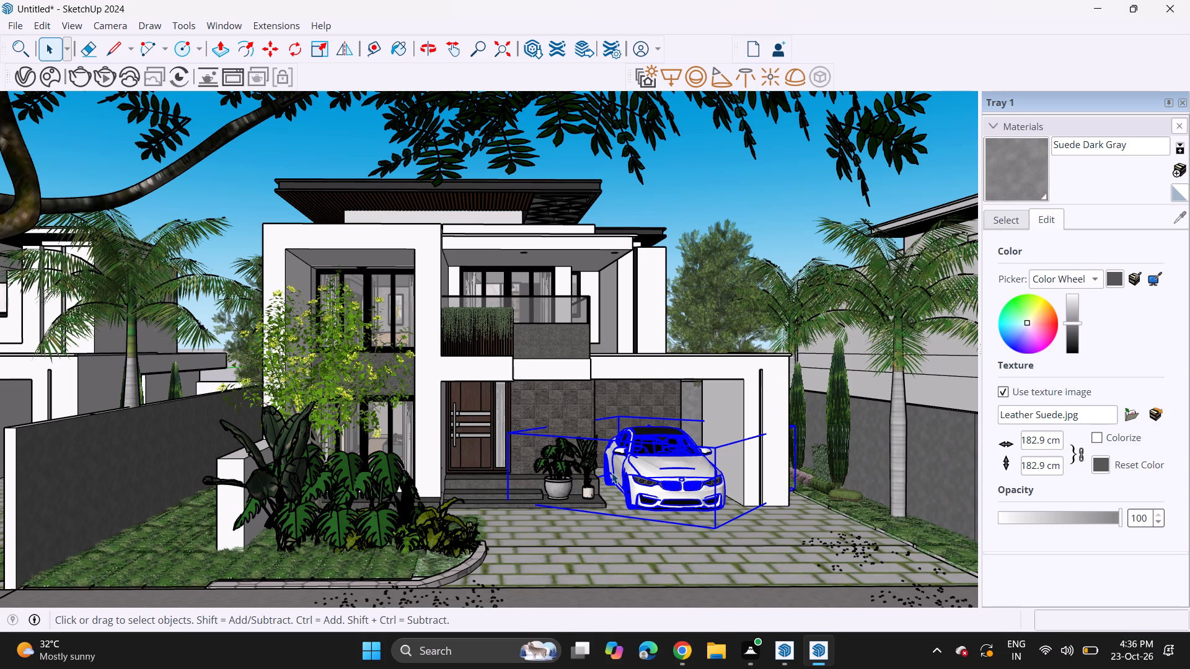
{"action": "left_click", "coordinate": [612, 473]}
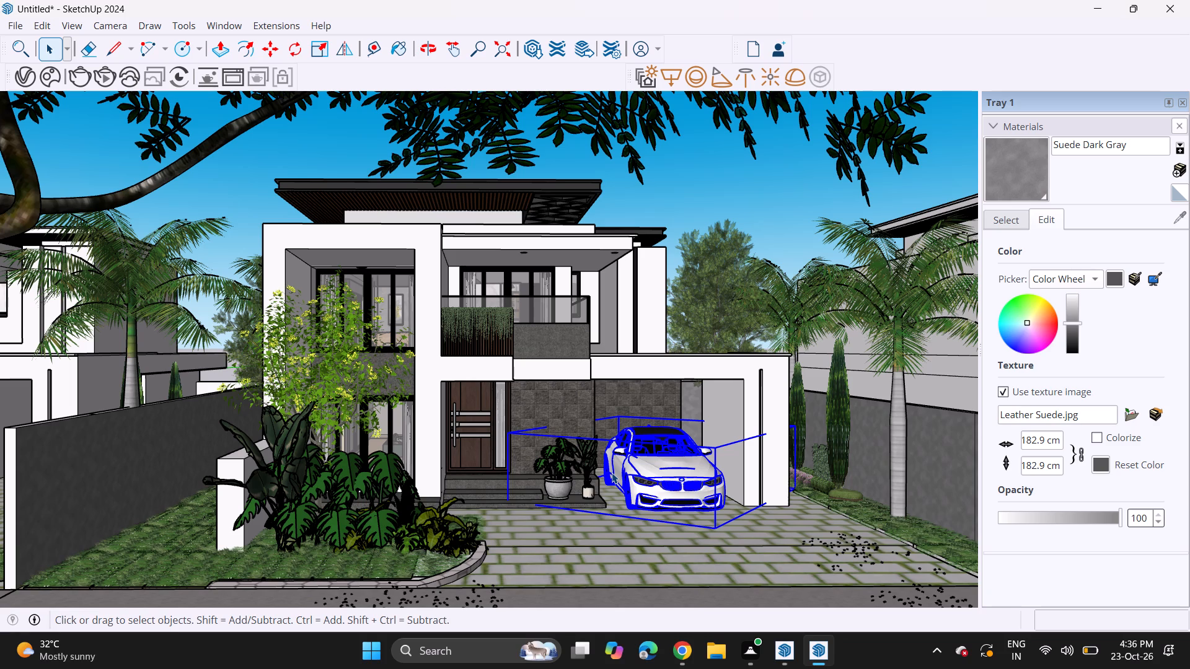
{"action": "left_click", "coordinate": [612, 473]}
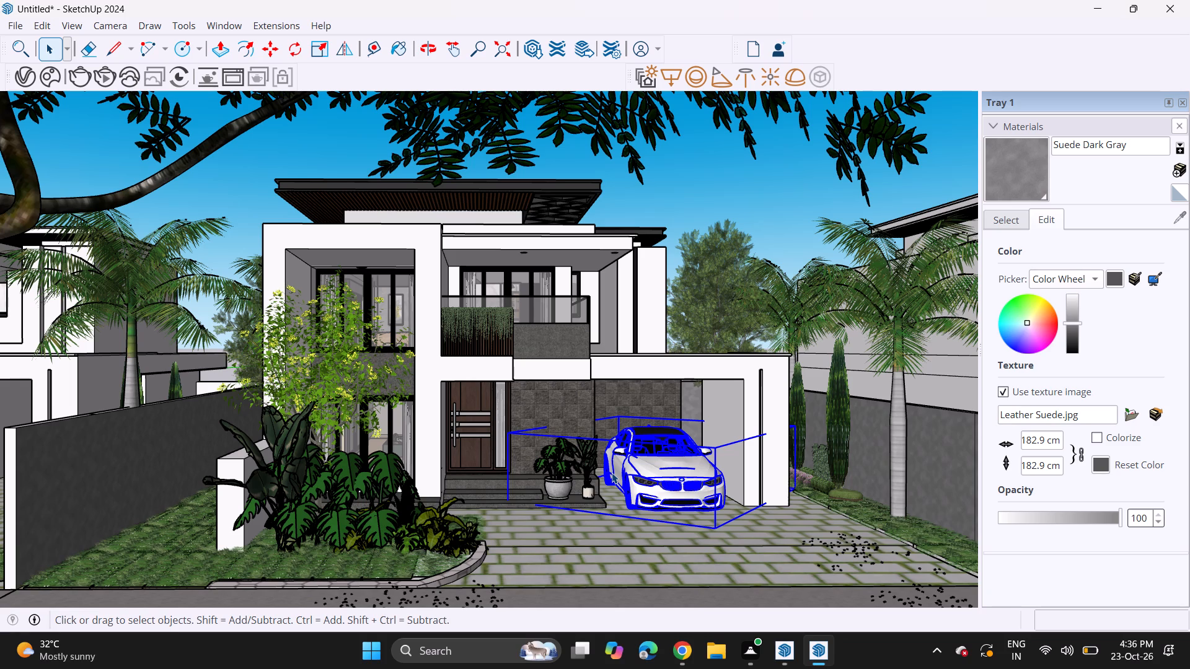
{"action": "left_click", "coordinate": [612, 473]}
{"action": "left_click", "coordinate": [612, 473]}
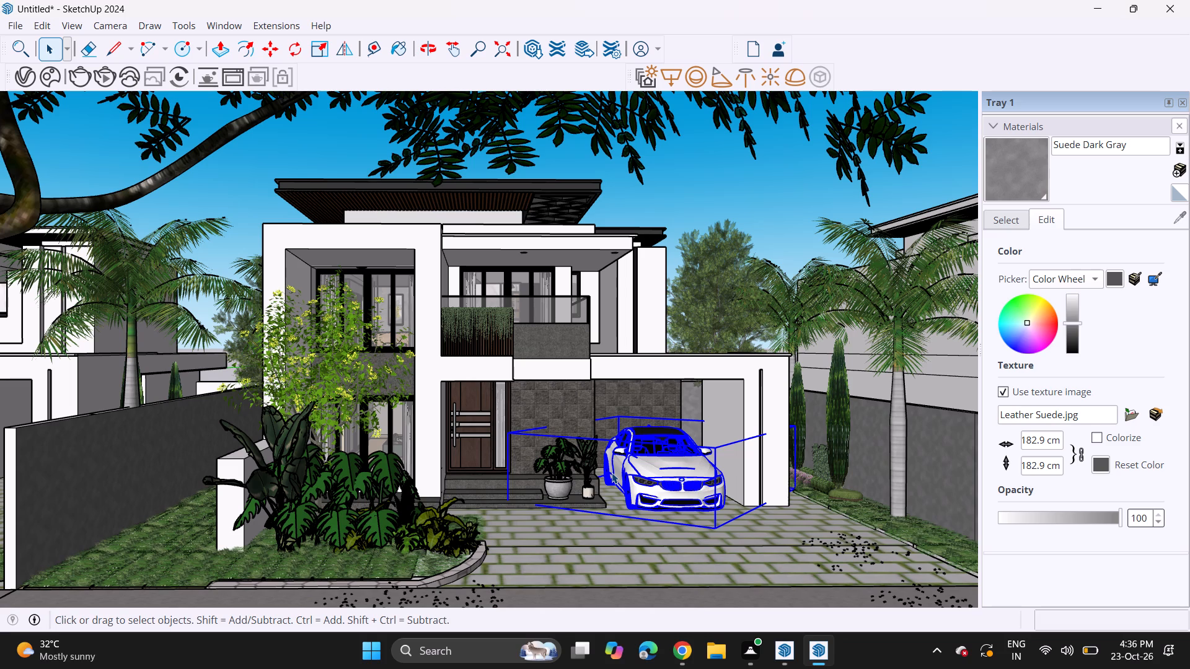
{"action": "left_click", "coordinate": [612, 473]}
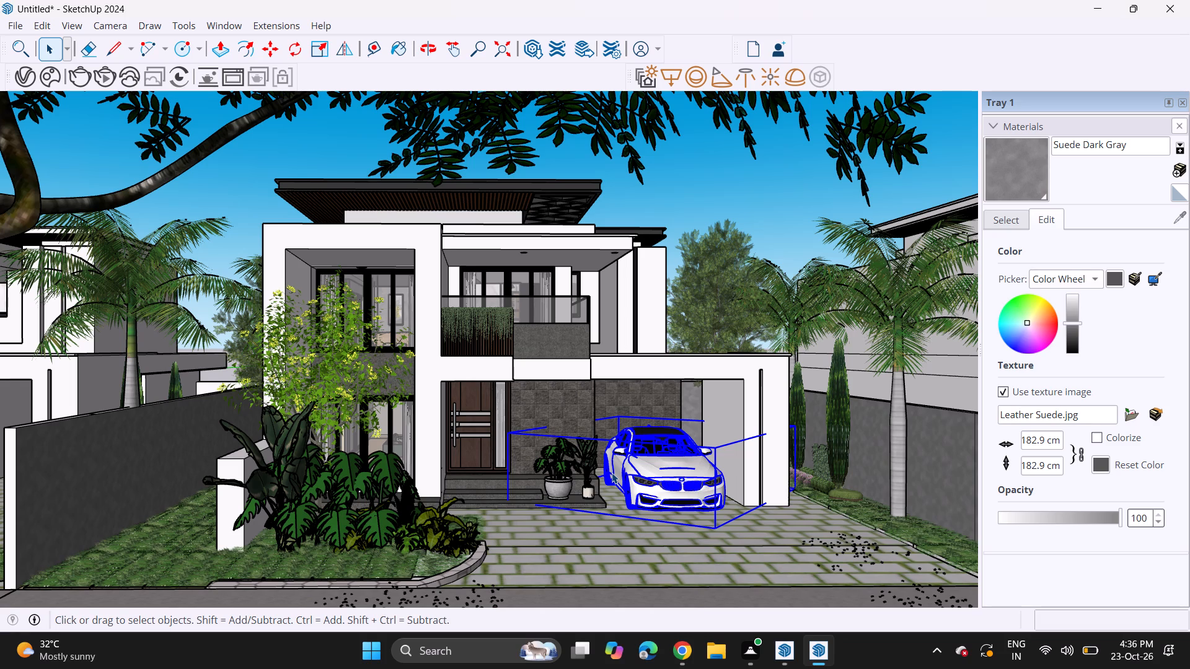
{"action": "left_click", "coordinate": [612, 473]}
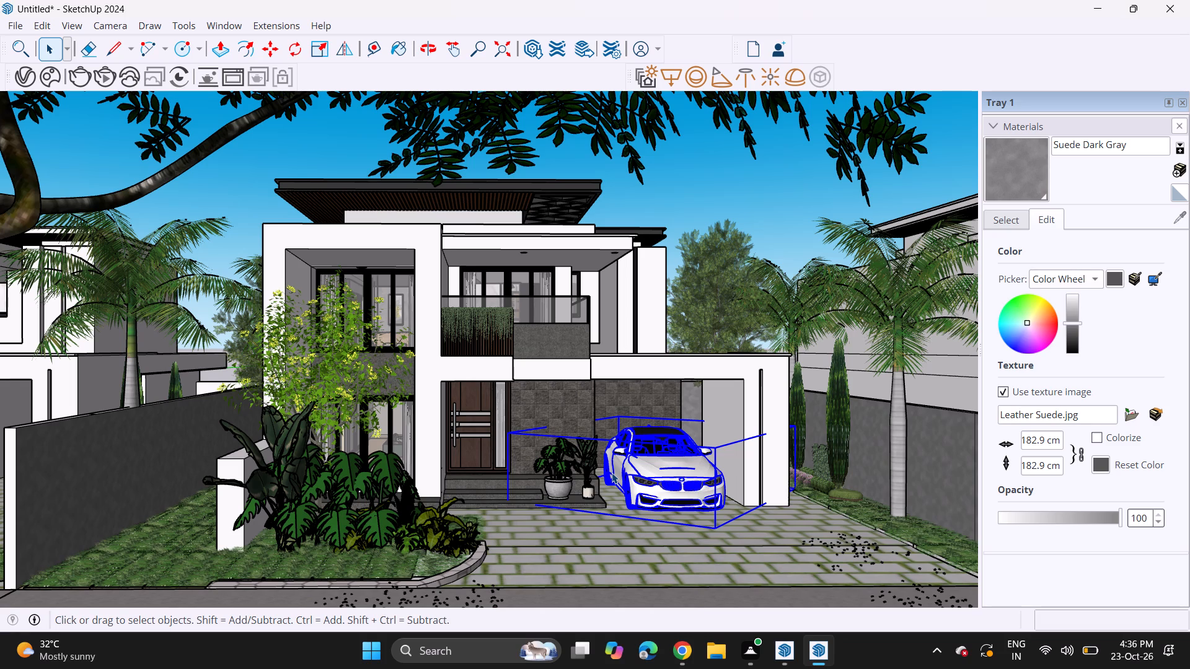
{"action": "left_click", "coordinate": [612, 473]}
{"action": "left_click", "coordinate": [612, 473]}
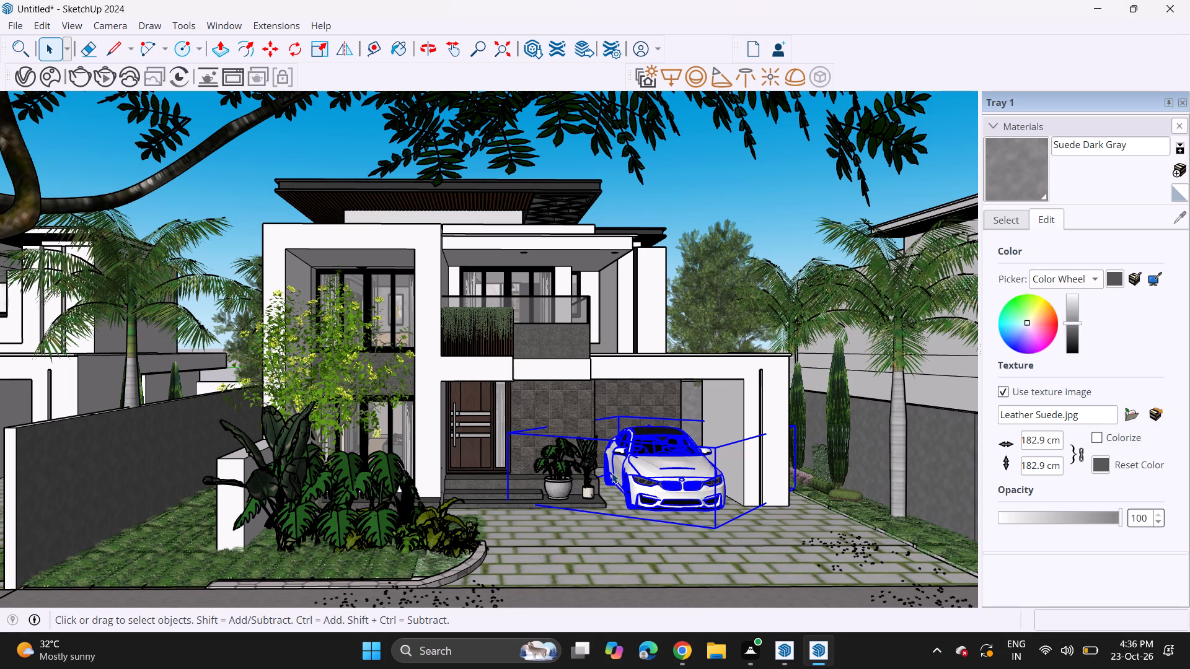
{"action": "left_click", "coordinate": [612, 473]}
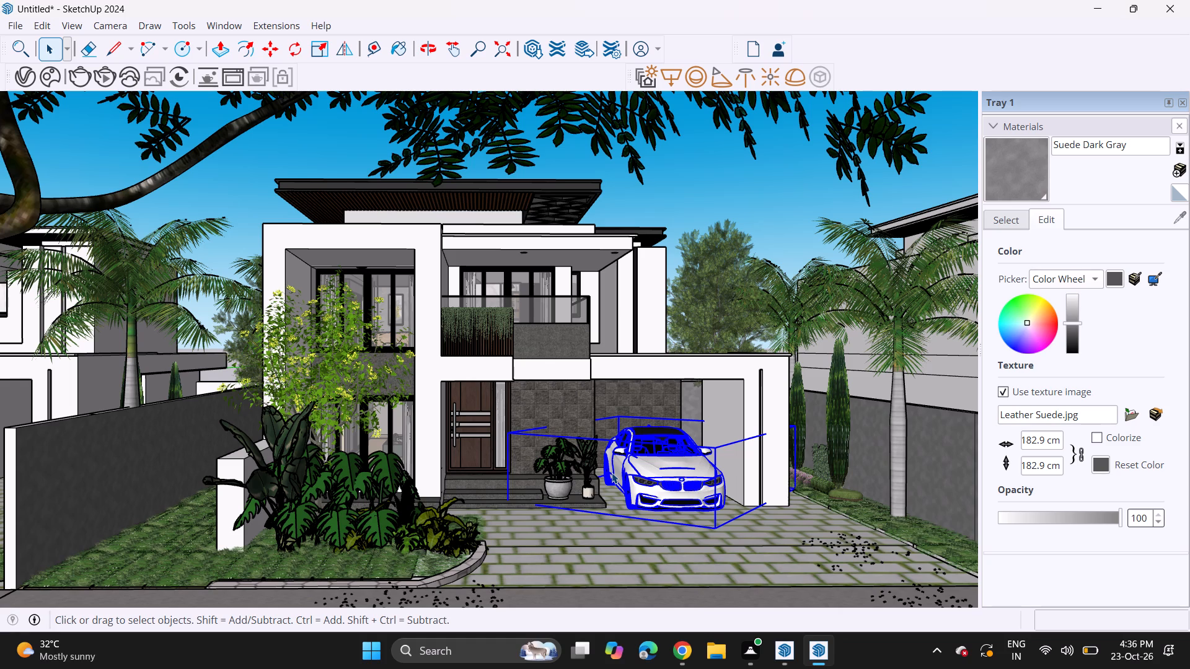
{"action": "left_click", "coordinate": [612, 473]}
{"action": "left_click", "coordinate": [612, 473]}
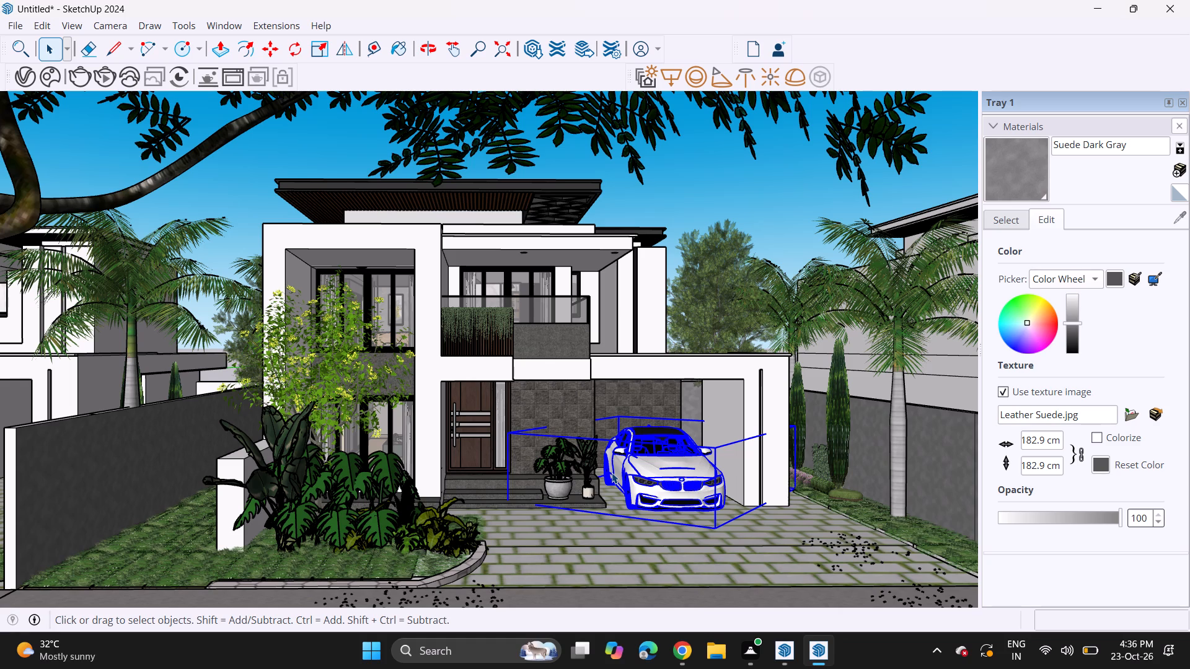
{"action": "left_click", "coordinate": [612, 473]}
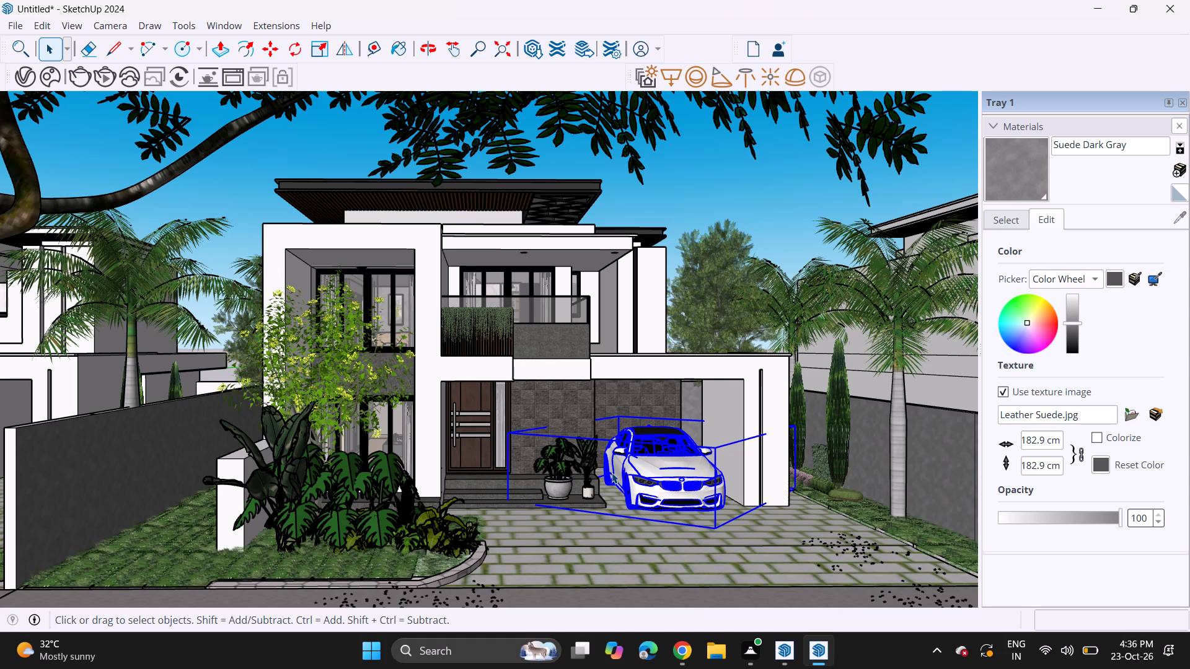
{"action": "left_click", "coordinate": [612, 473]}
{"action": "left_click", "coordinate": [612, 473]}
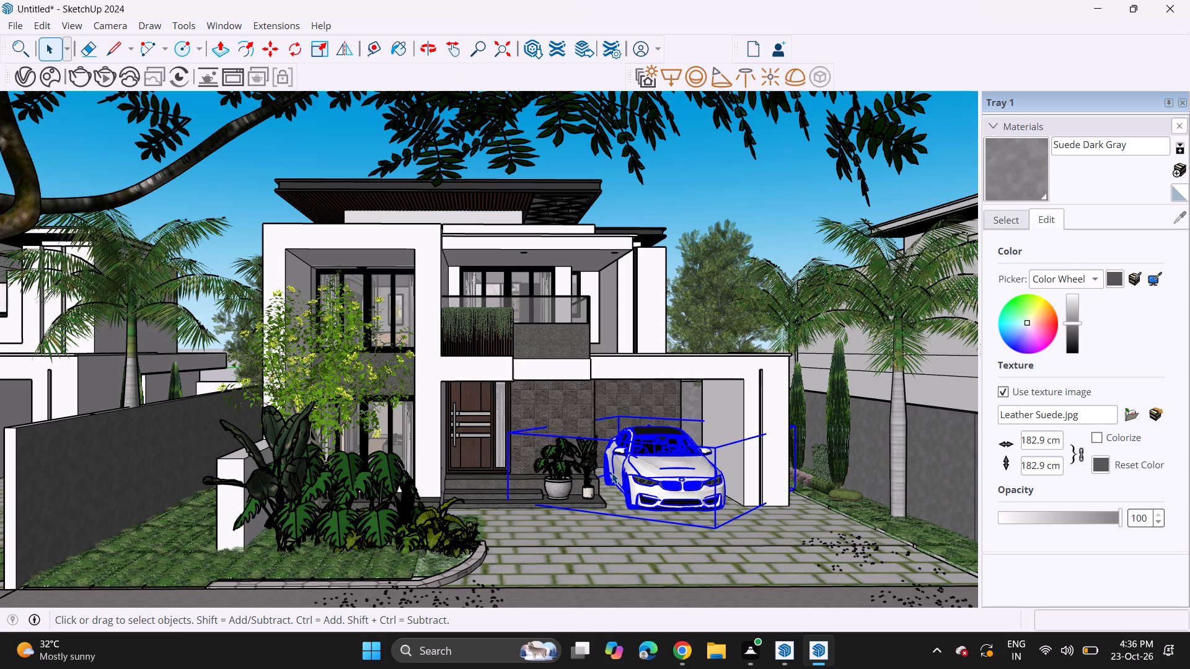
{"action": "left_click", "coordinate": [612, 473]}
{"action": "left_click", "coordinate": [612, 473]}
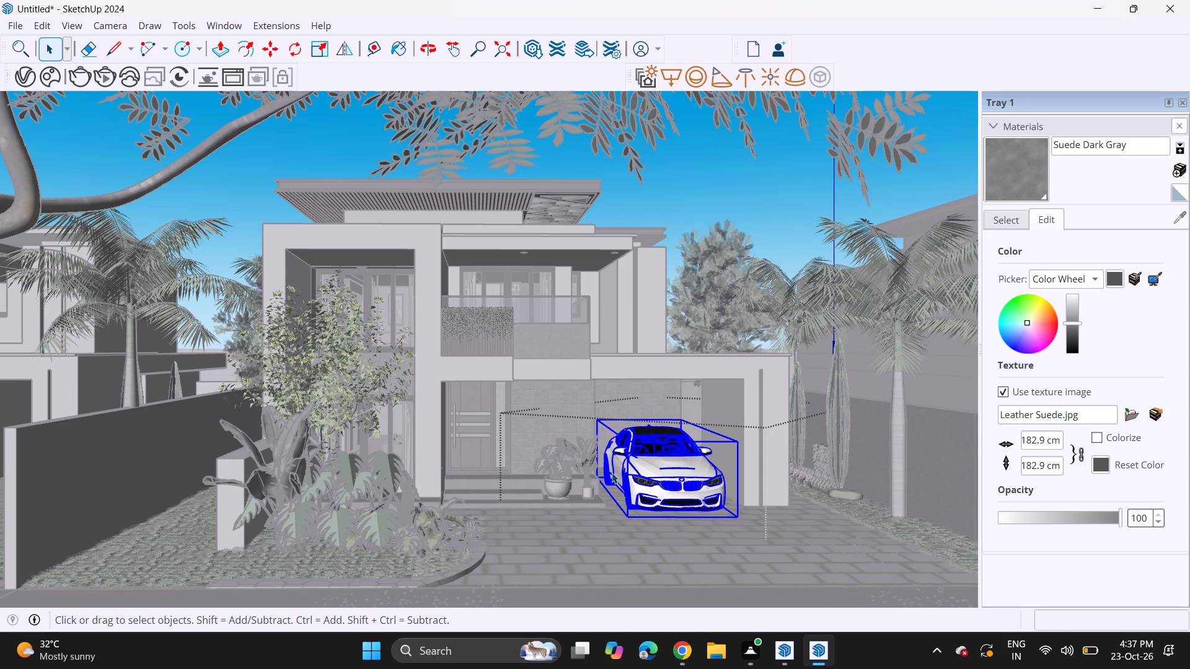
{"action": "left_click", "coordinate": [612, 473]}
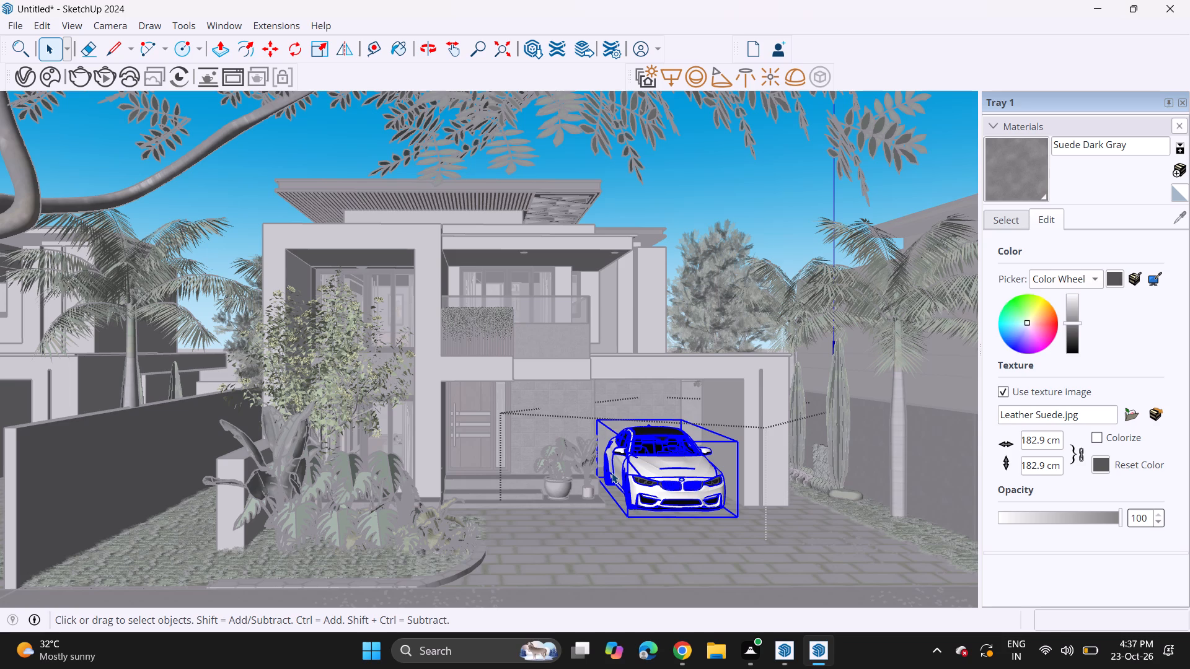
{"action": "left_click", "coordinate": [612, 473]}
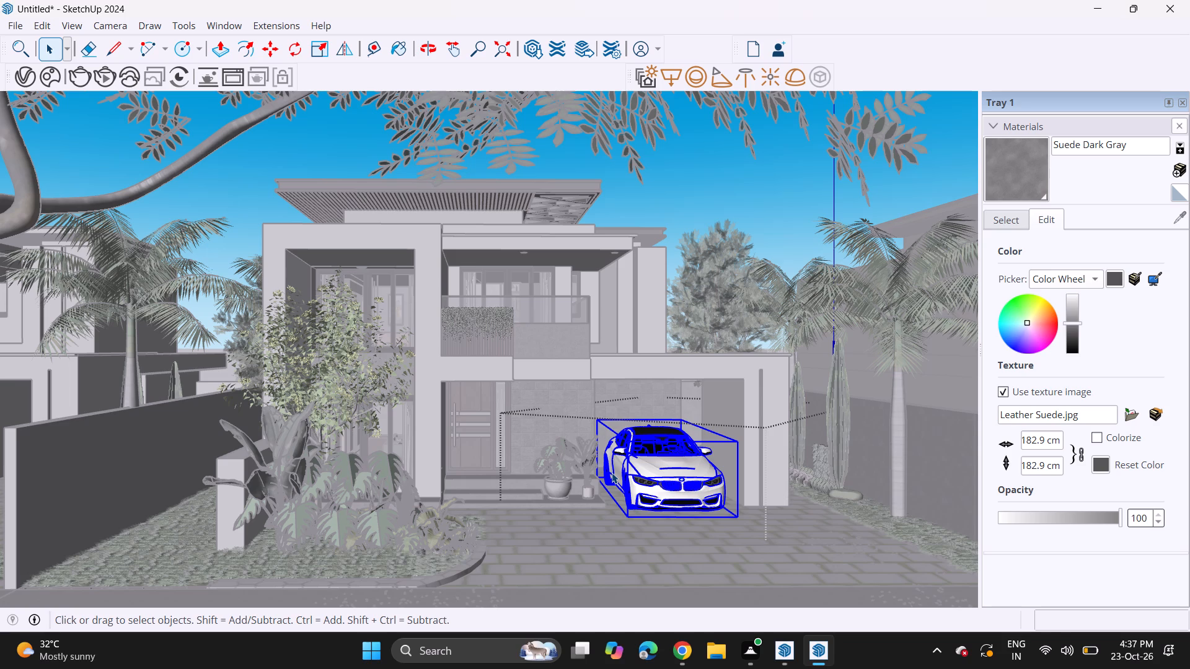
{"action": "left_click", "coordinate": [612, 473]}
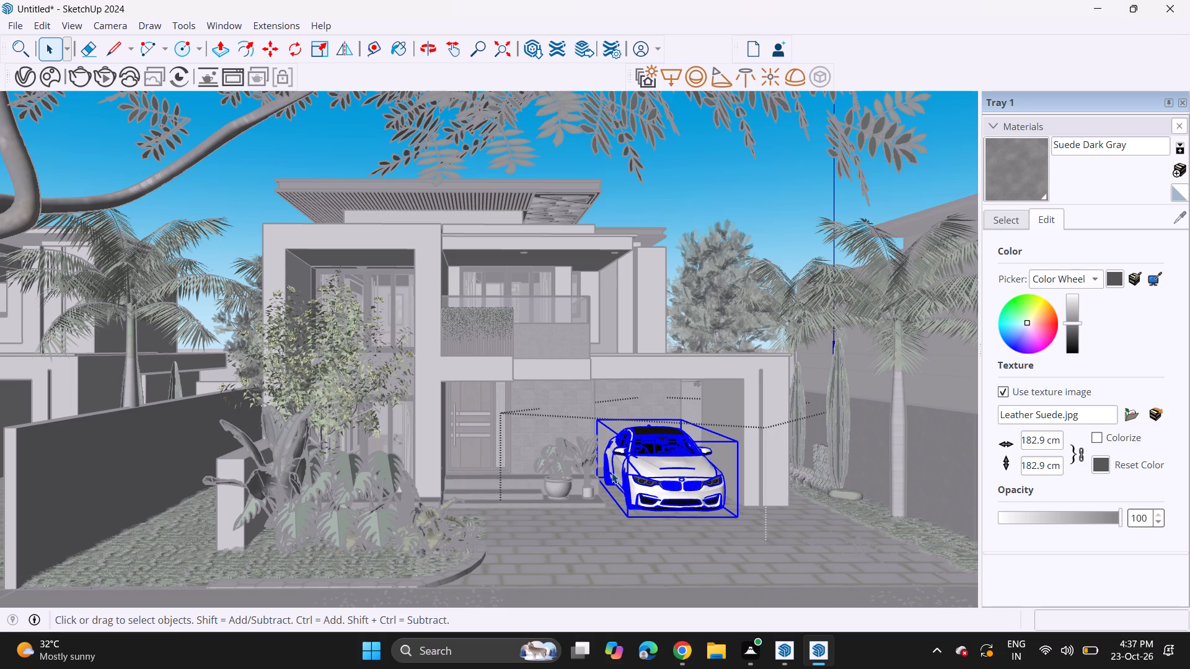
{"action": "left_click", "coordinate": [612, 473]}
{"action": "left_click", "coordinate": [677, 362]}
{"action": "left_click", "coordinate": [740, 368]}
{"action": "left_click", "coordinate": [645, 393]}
Inspect the carport stone wall's vertical edge, the stone wall beside the entrance, the balcony's stone parapet and the front door by selecting each.
{"action": "left_click", "coordinate": [596, 395]}
{"action": "left_click", "coordinate": [596, 395]}
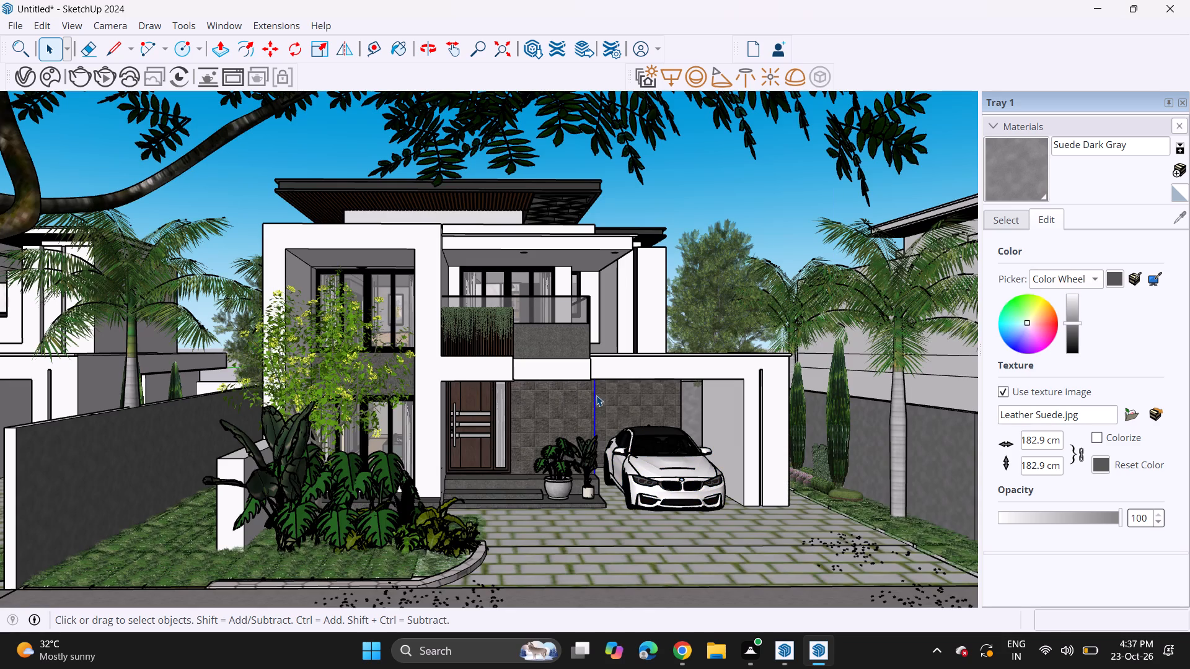
{"action": "left_click", "coordinate": [496, 395]}
{"action": "left_click", "coordinate": [475, 461]}
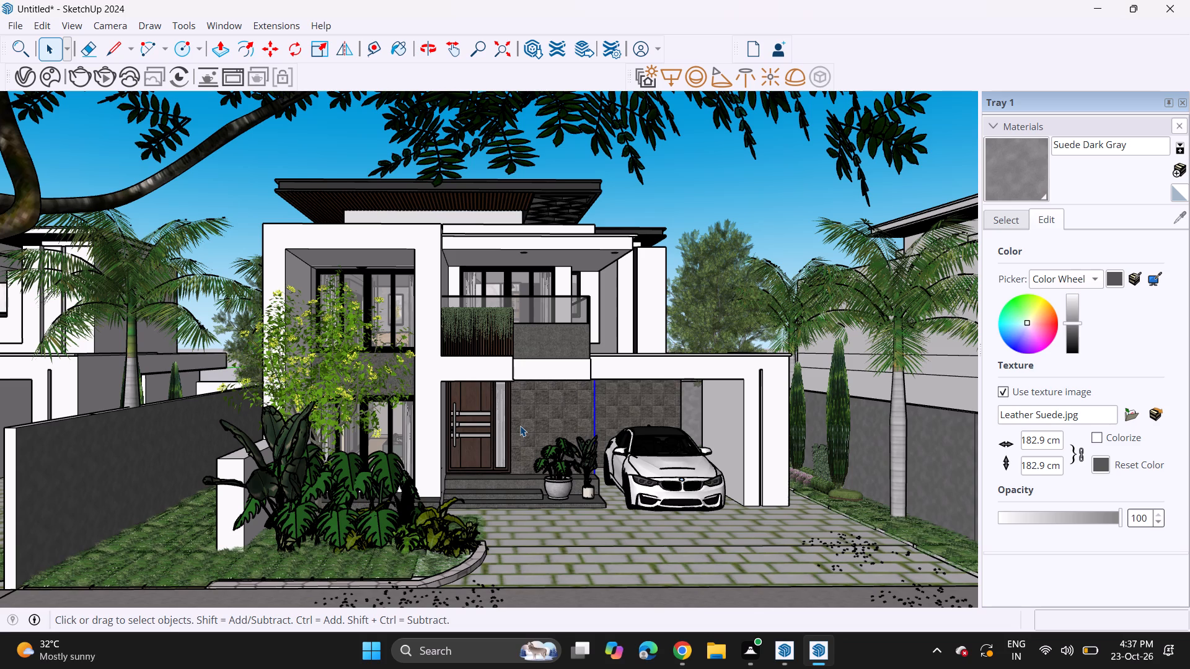
{"action": "left_click", "coordinate": [520, 426]}
{"action": "left_click", "coordinate": [537, 351]}
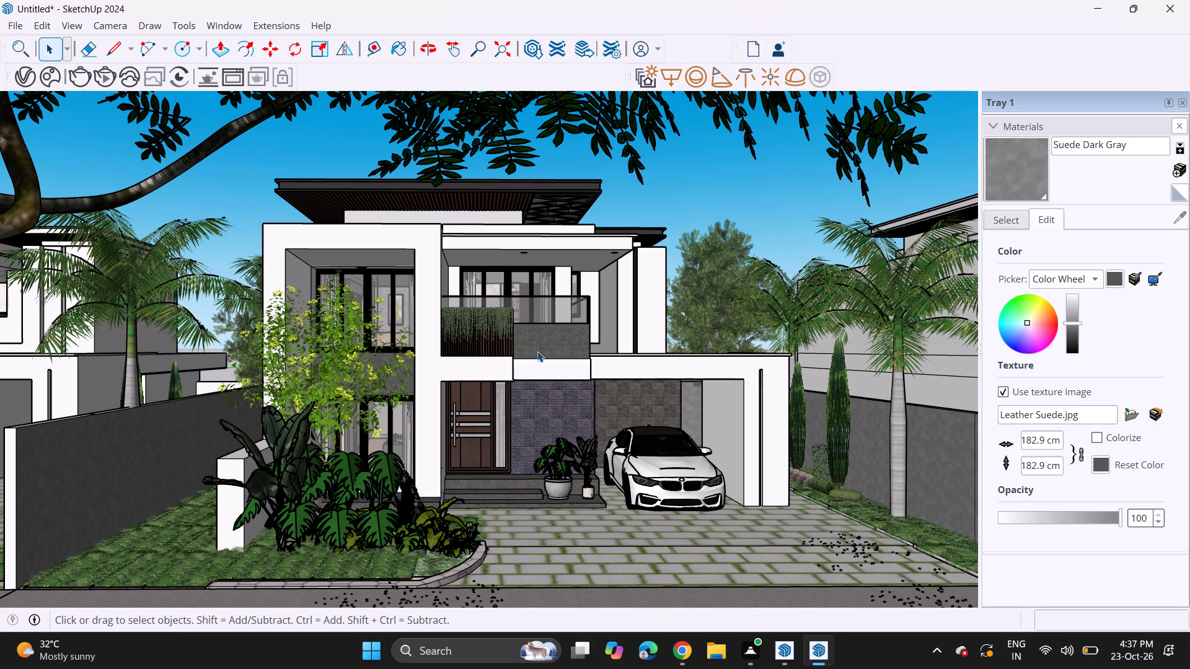
{"action": "left_click", "coordinate": [467, 389]}
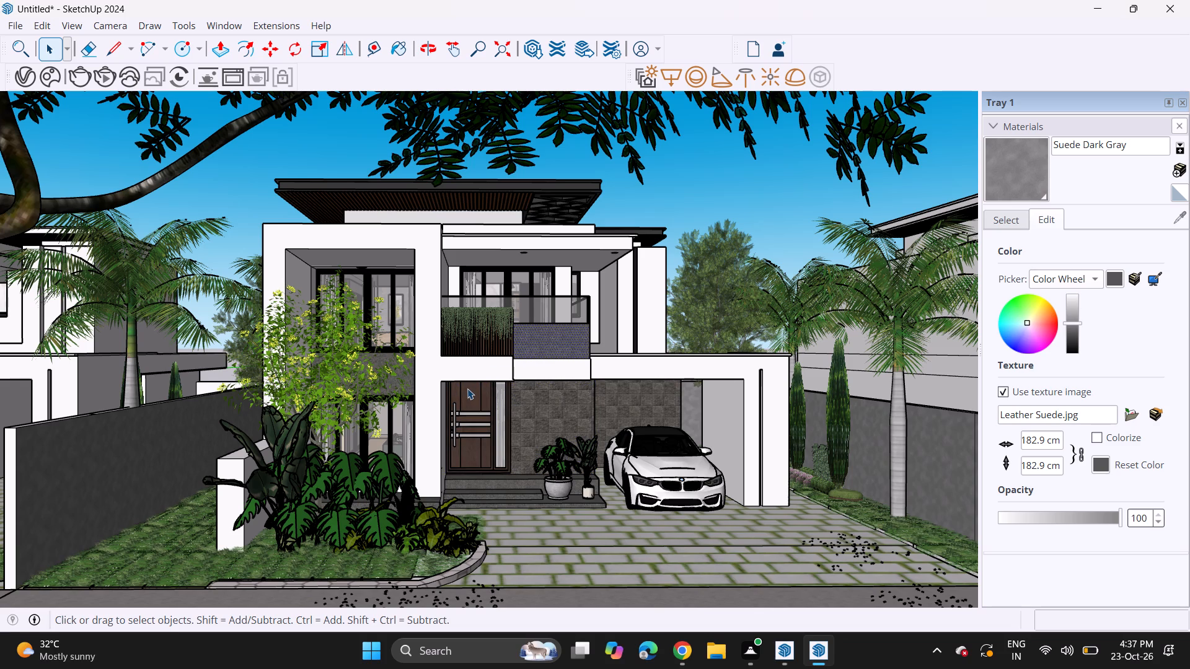
{"action": "left_click", "coordinate": [467, 388]}
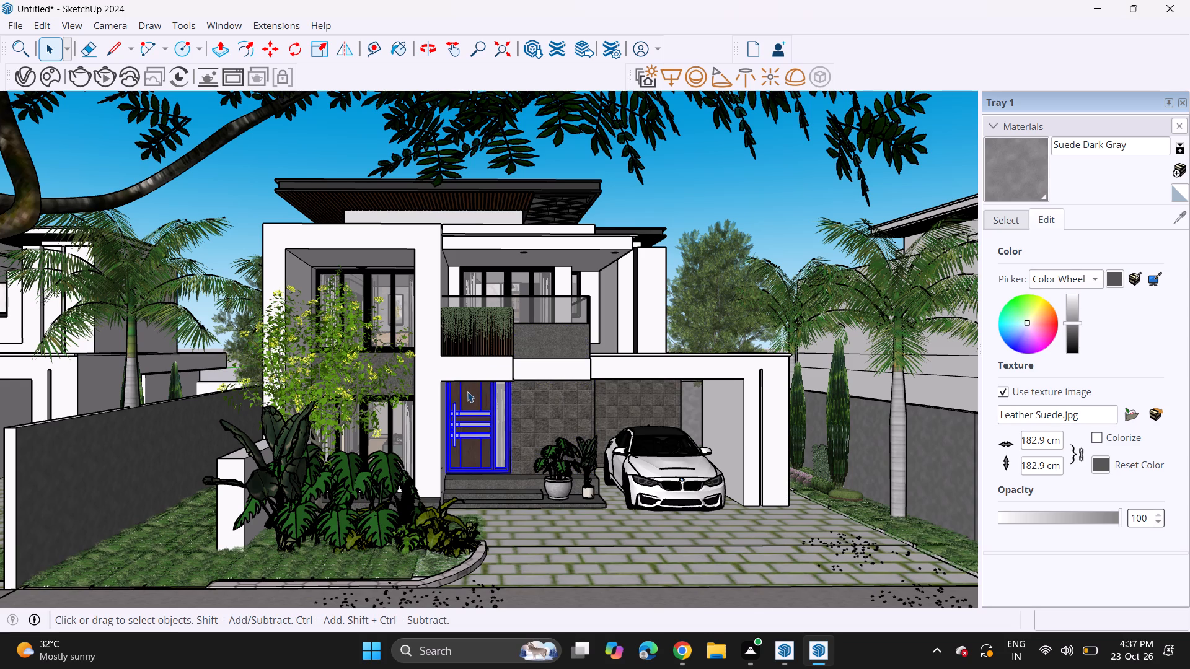
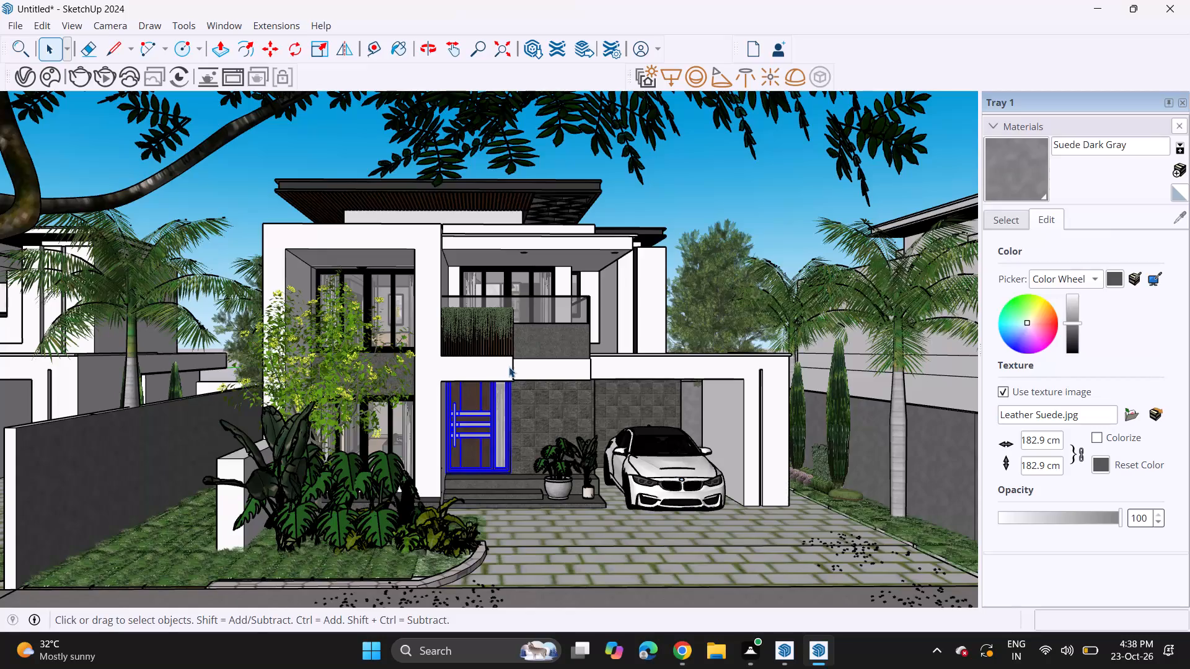
Inspect the white facade frame, the front door's side edge, the entrance stone wall and the ground-floor window by selecting each.
{"action": "left_click", "coordinate": [478, 362]}
{"action": "left_click", "coordinate": [425, 408]}
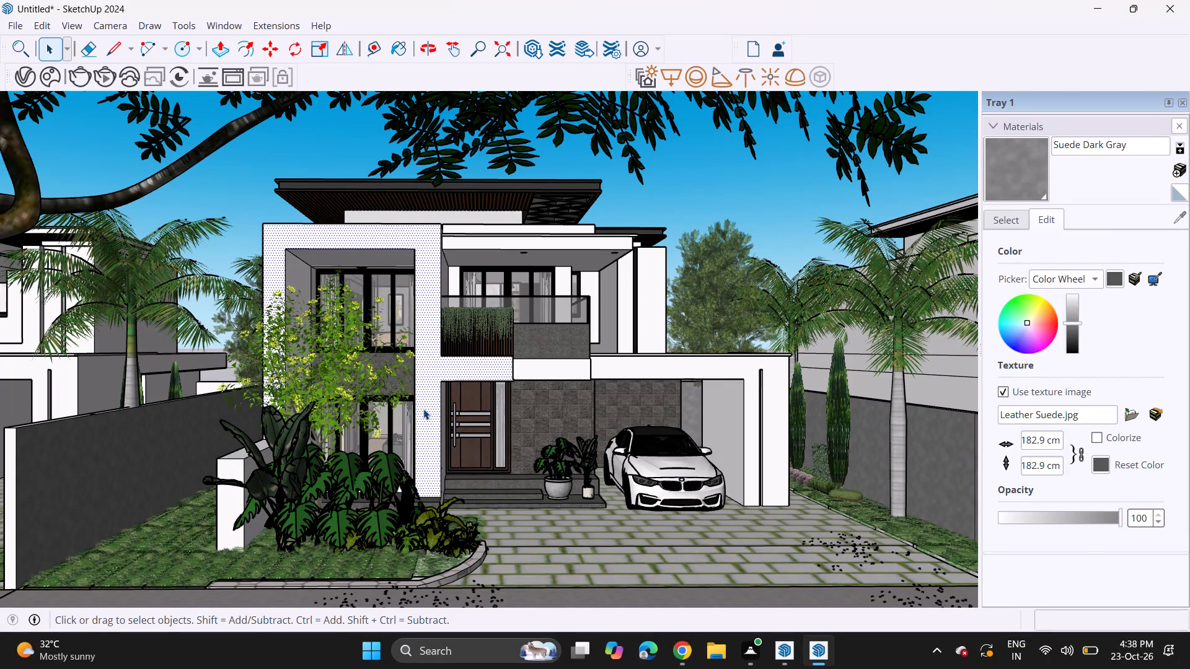
{"action": "left_click", "coordinate": [510, 402]}
{"action": "left_click", "coordinate": [541, 429]}
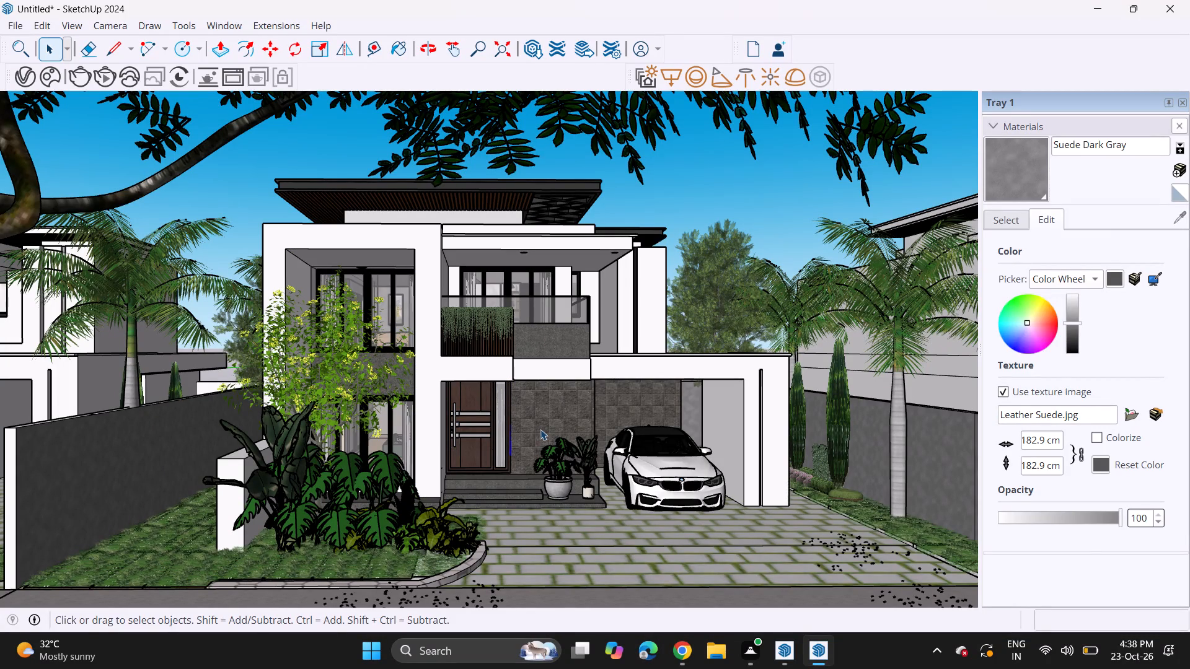
{"action": "left_click", "coordinate": [394, 434]}
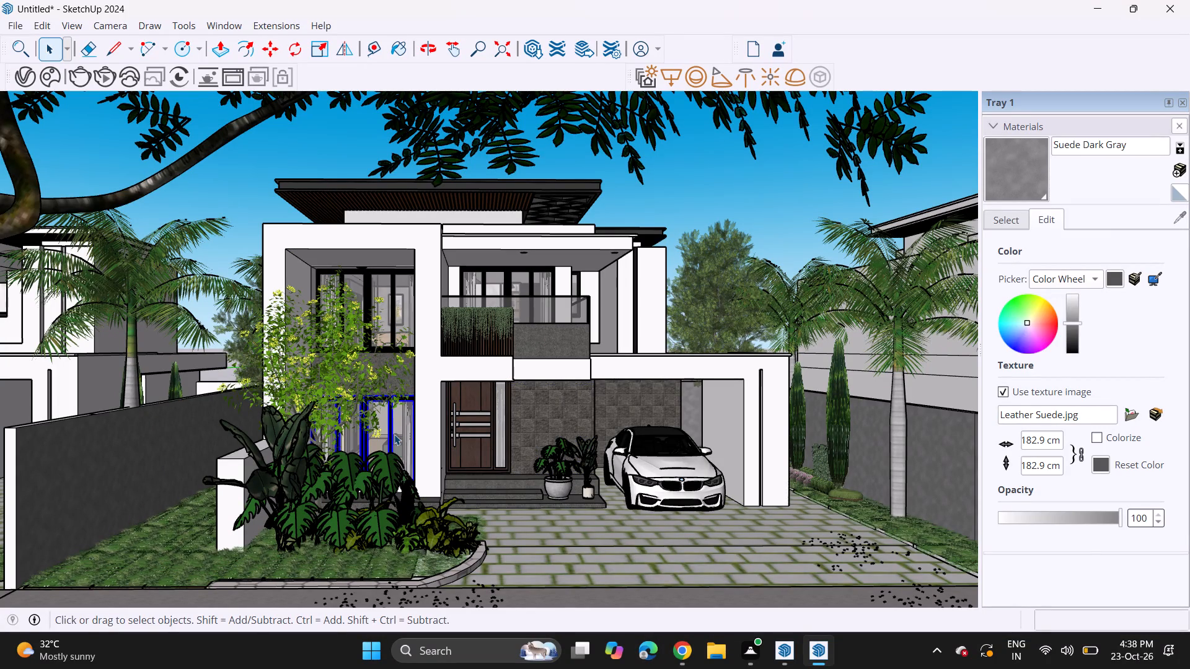
Inspect the broad-leaved garden plants, the yellow-green tree before the facade and the overhanging foliage by selecting each.
{"action": "left_click", "coordinate": [314, 484]}
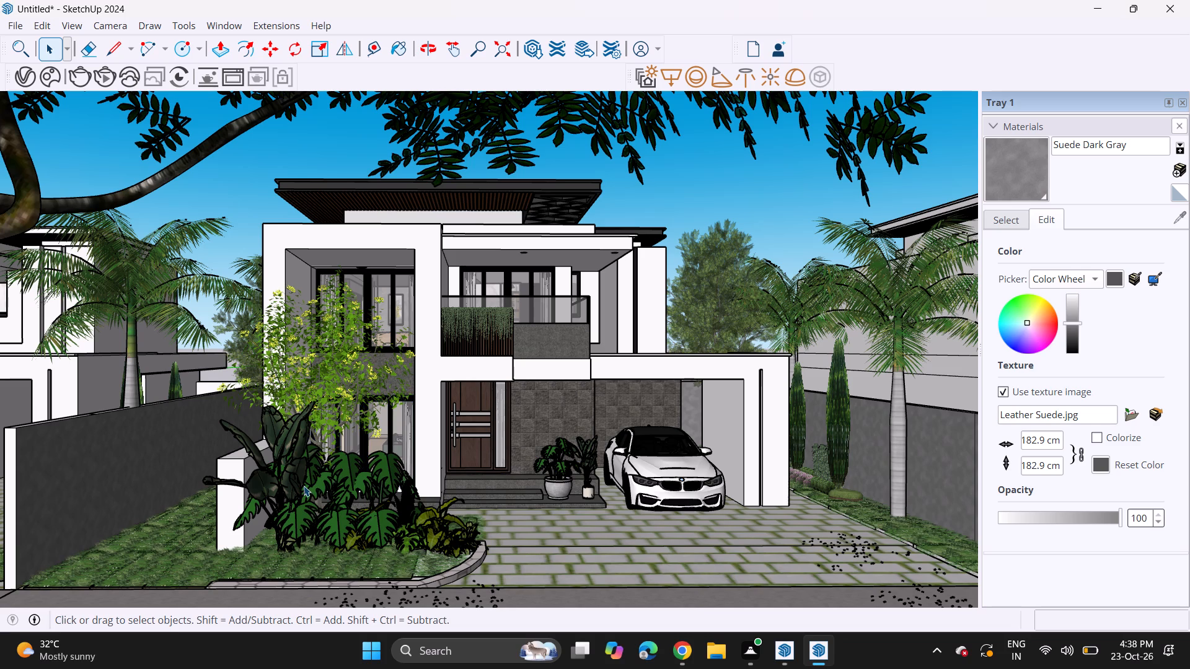
{"action": "left_click", "coordinate": [270, 498]}
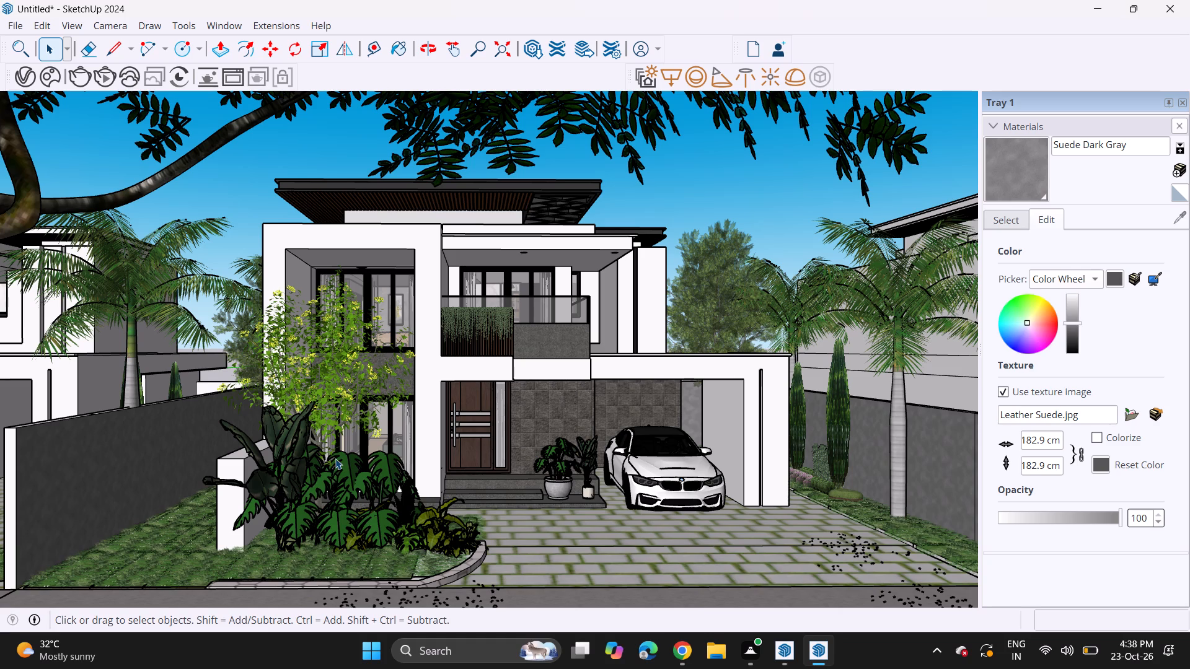
{"action": "left_click", "coordinate": [335, 458]}
{"action": "left_click", "coordinate": [359, 387]}
{"action": "left_click", "coordinate": [705, 208]}
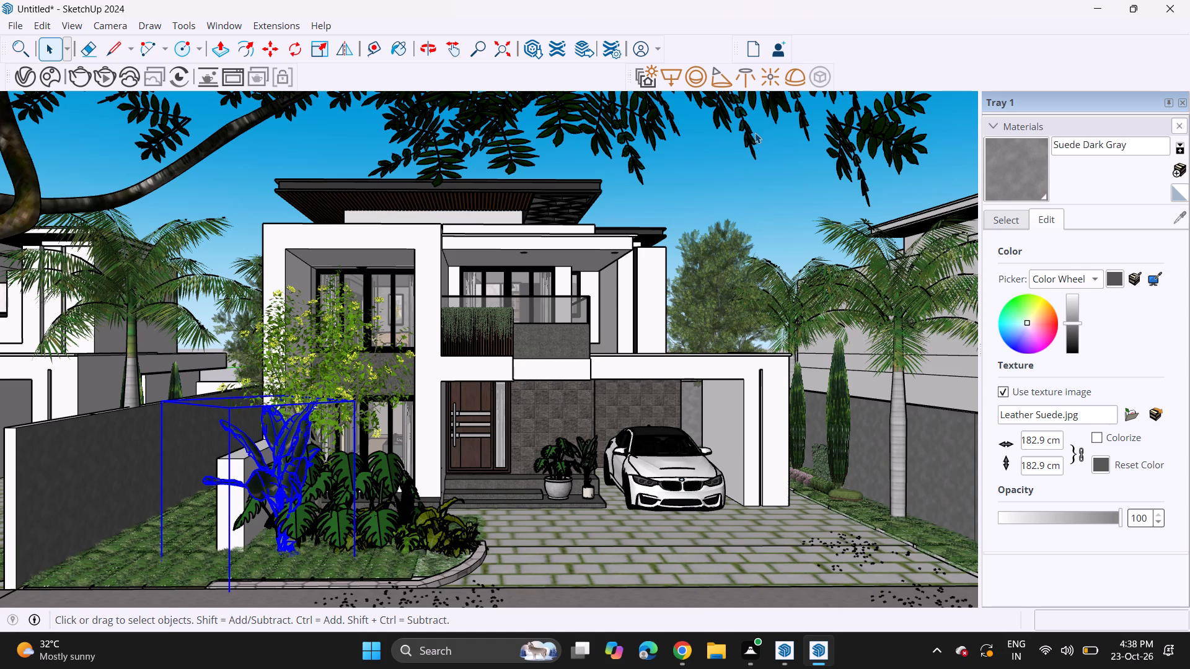
{"action": "left_click", "coordinate": [754, 132]}
{"action": "left_click", "coordinate": [734, 102]}
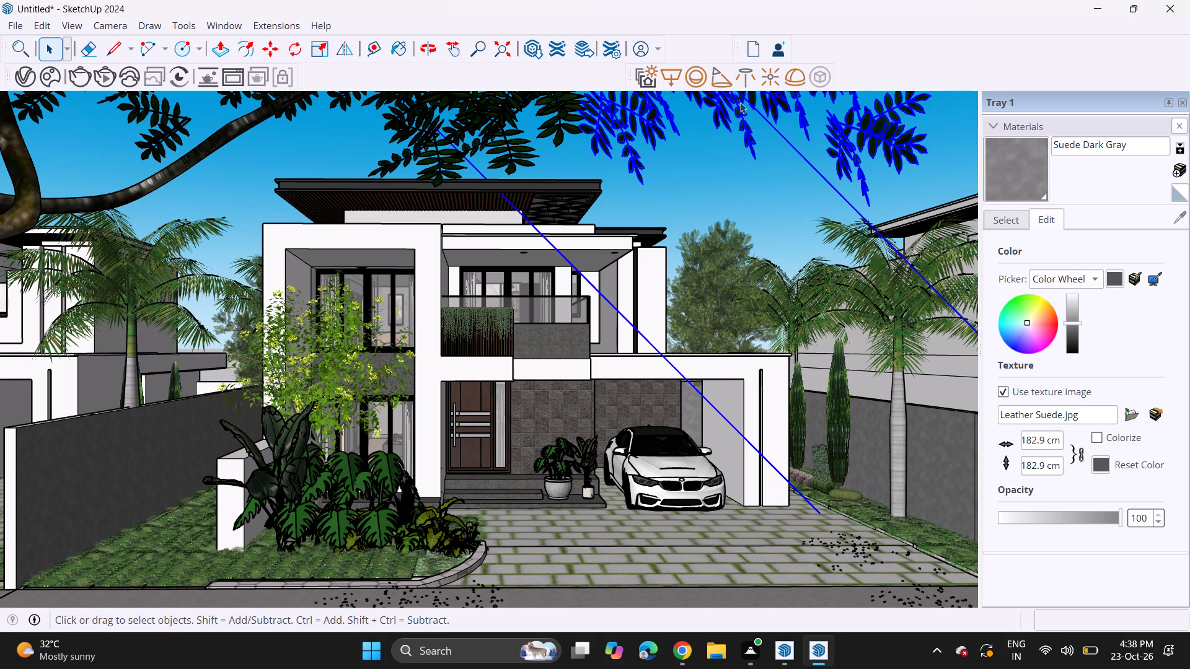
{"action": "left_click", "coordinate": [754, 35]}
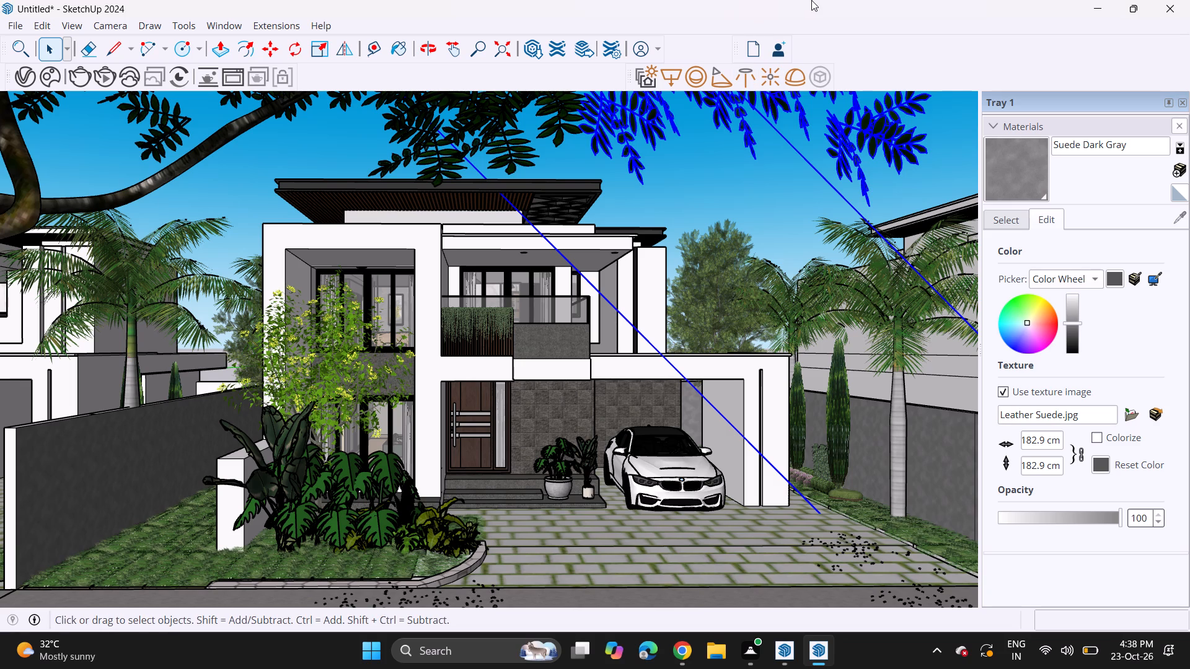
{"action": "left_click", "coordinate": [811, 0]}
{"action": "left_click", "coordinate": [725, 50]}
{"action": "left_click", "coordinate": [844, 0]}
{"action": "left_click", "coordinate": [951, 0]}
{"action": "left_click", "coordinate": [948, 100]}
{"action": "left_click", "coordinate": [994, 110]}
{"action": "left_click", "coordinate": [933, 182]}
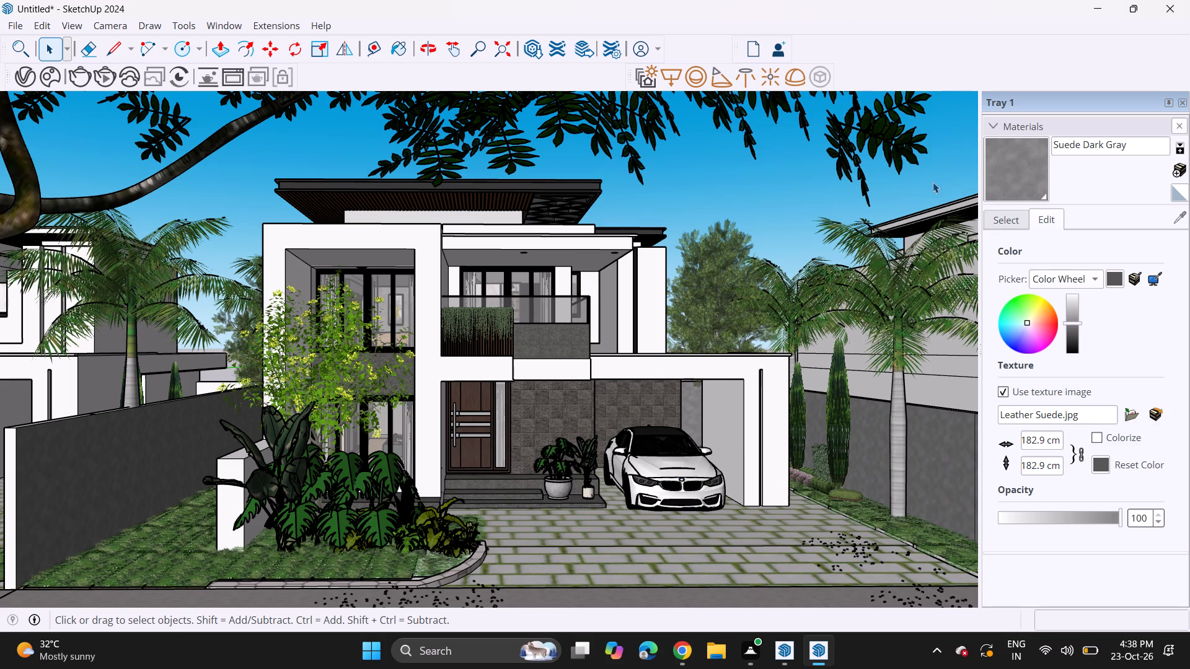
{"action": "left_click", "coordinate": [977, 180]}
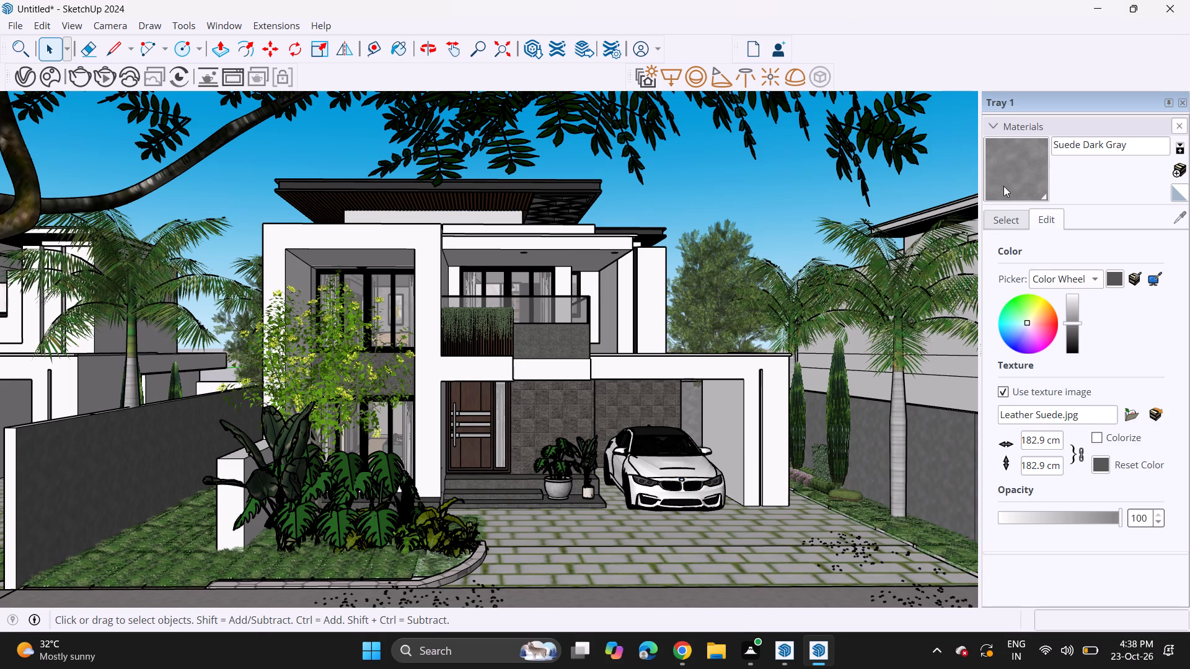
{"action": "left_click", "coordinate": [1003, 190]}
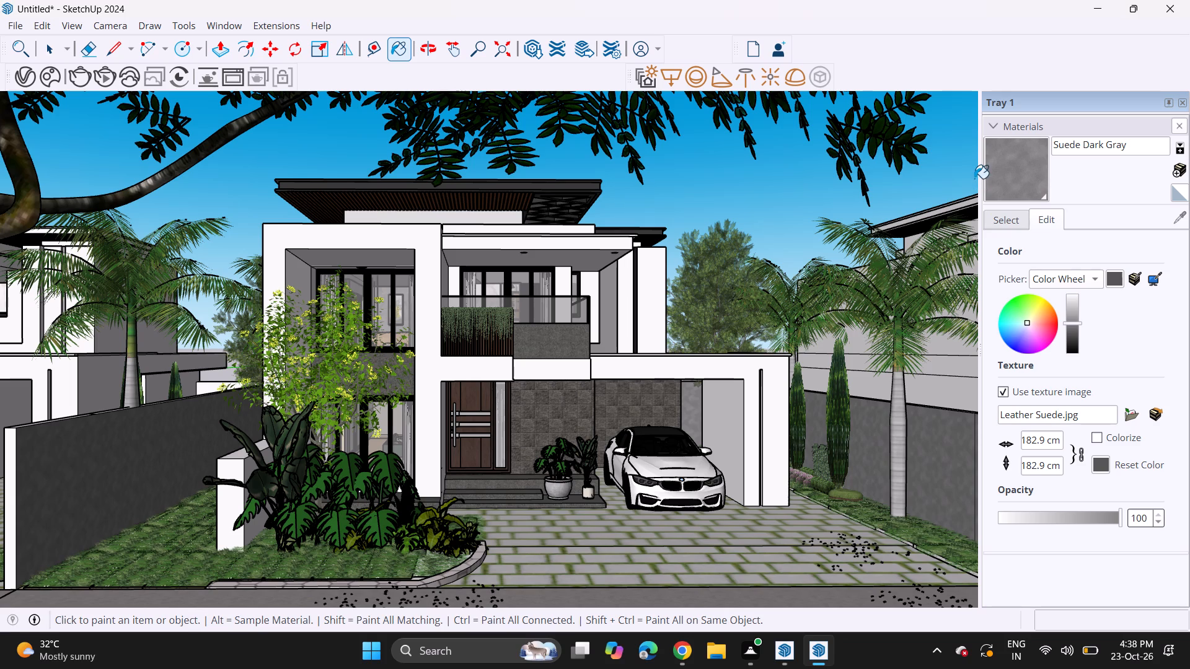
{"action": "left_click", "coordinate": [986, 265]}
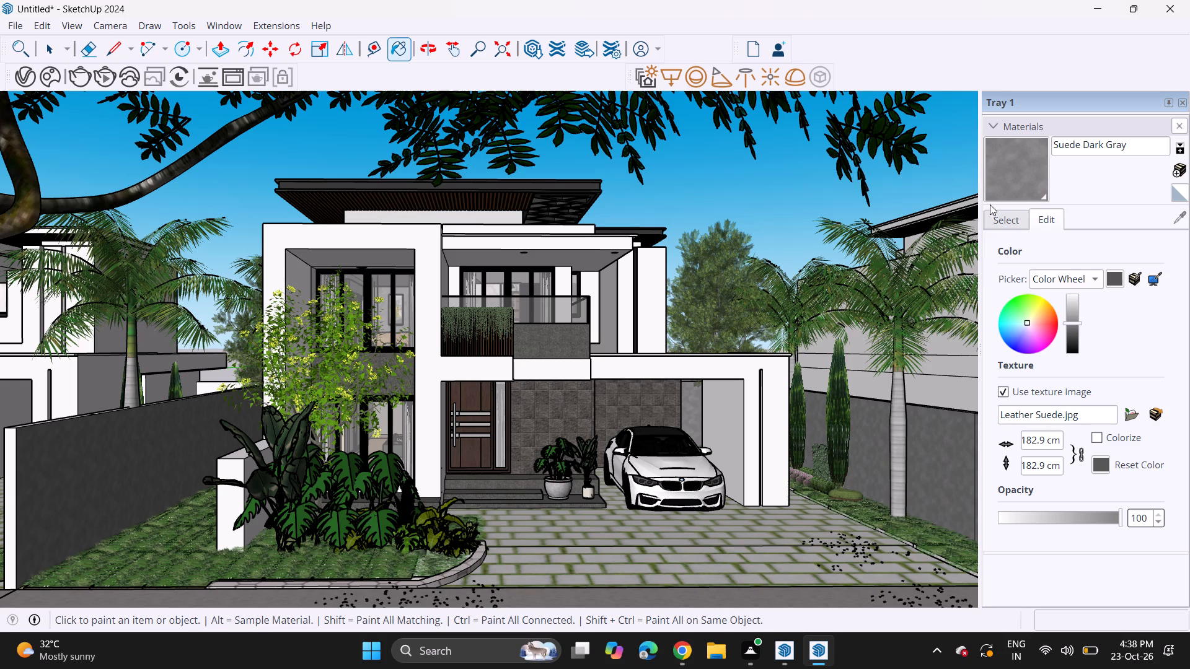
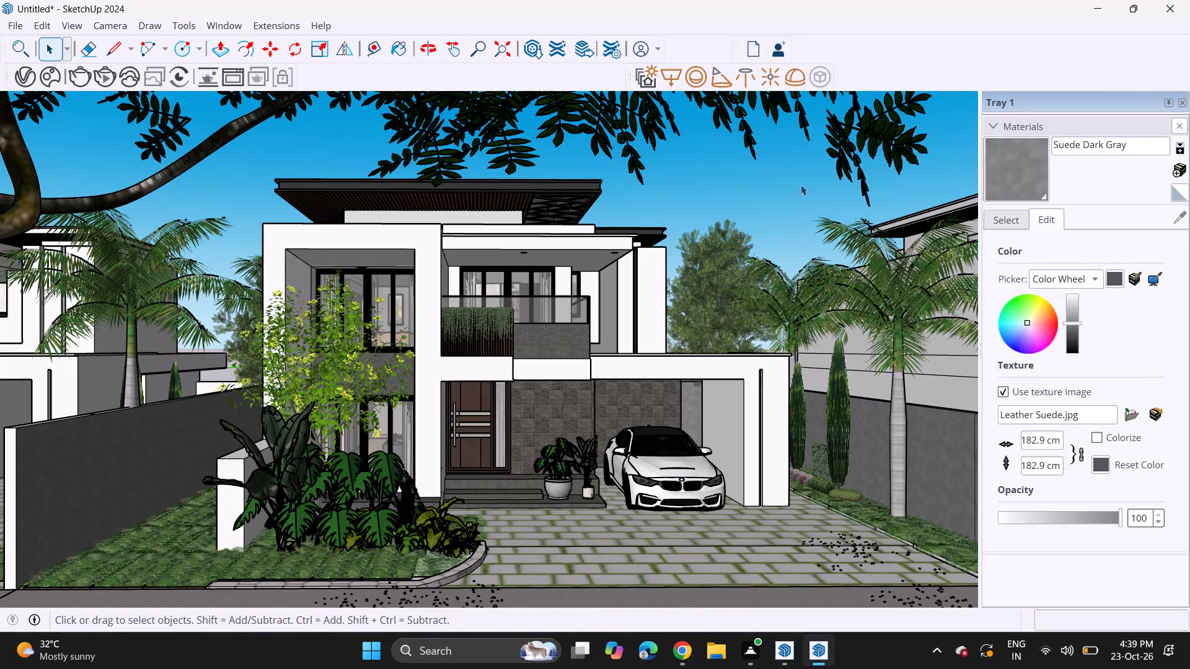
Save the untitled villa model as a SketchUp file in the VAMSHI INTERIOR folder on drive C, replacing the default file name.
{"action": "left_click", "coordinate": [14, 27]}
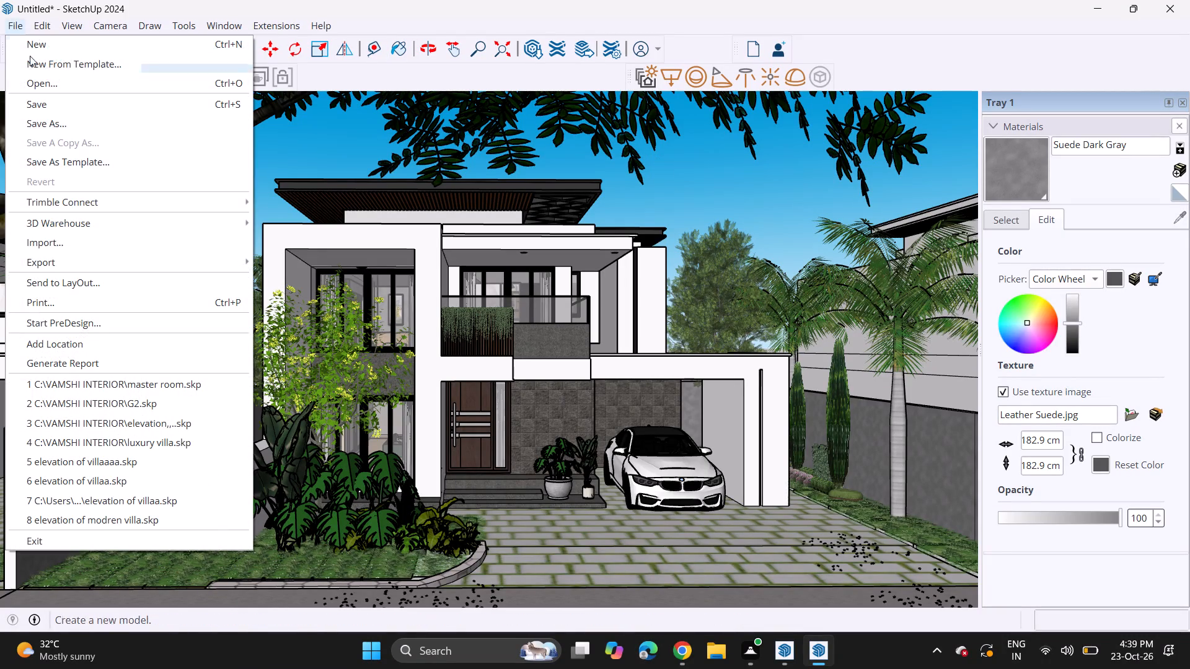
{"action": "left_click", "coordinate": [60, 123]}
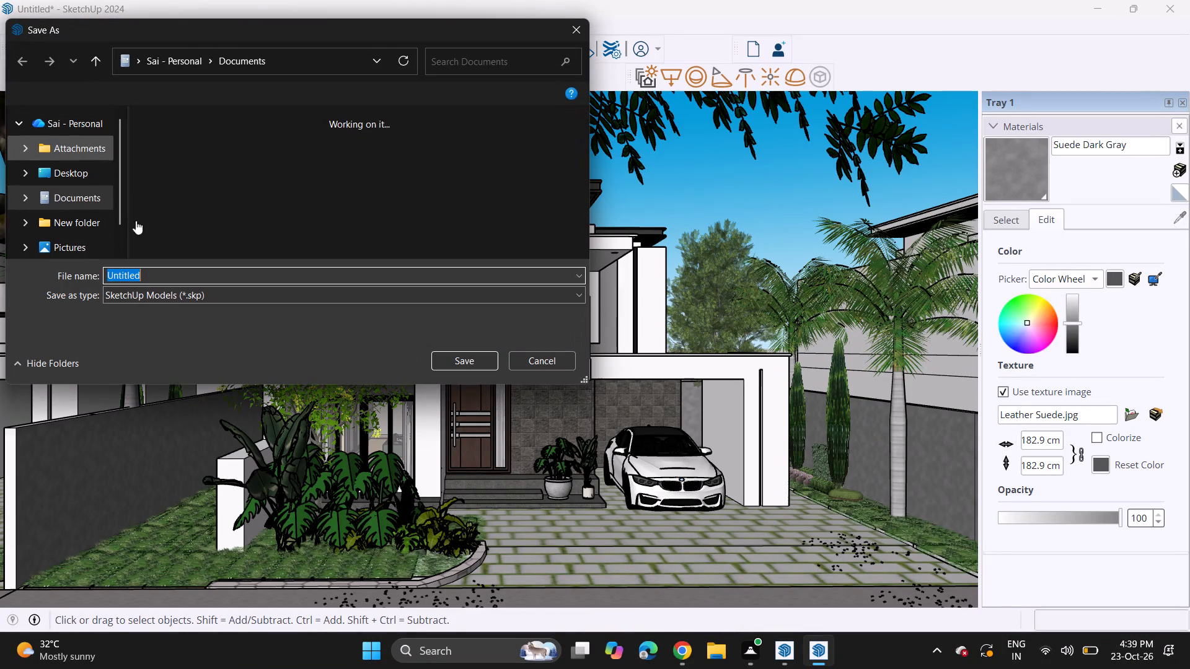
{"action": "left_click", "coordinate": [380, 49]}
{"action": "left_click", "coordinate": [380, 56]}
{"action": "left_click", "coordinate": [376, 64]}
{"action": "scroll", "coordinate": [53, 168], "scroll_direction": "down", "scroll_amount": 10}
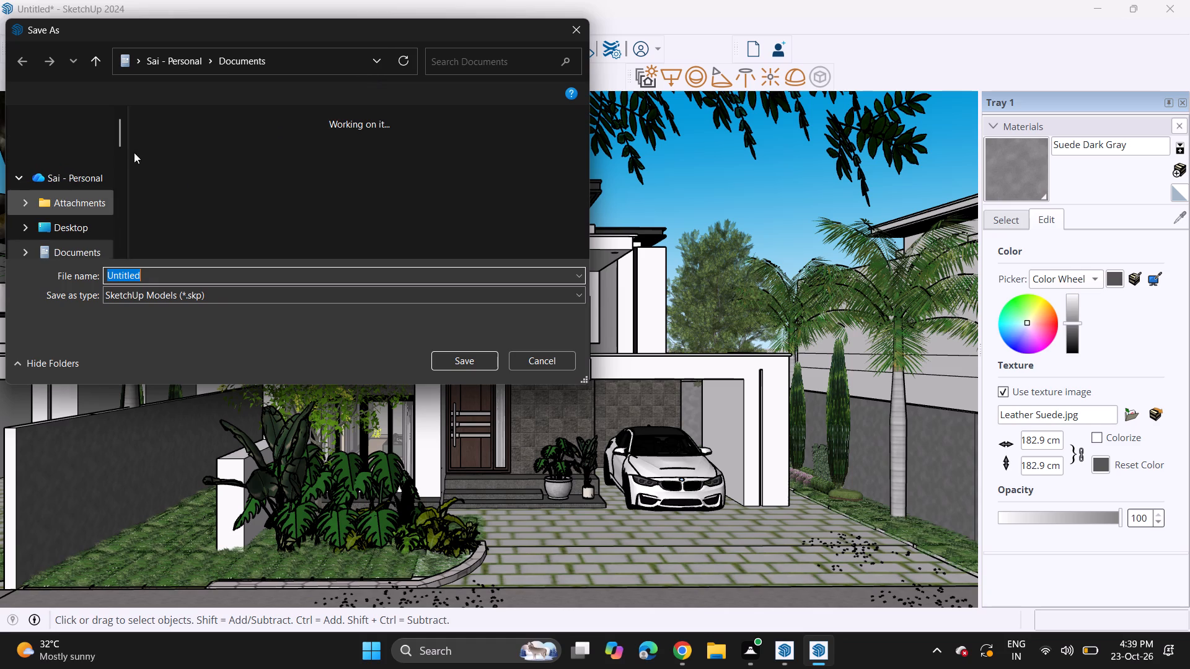
{"action": "left_click", "coordinate": [243, 123]}
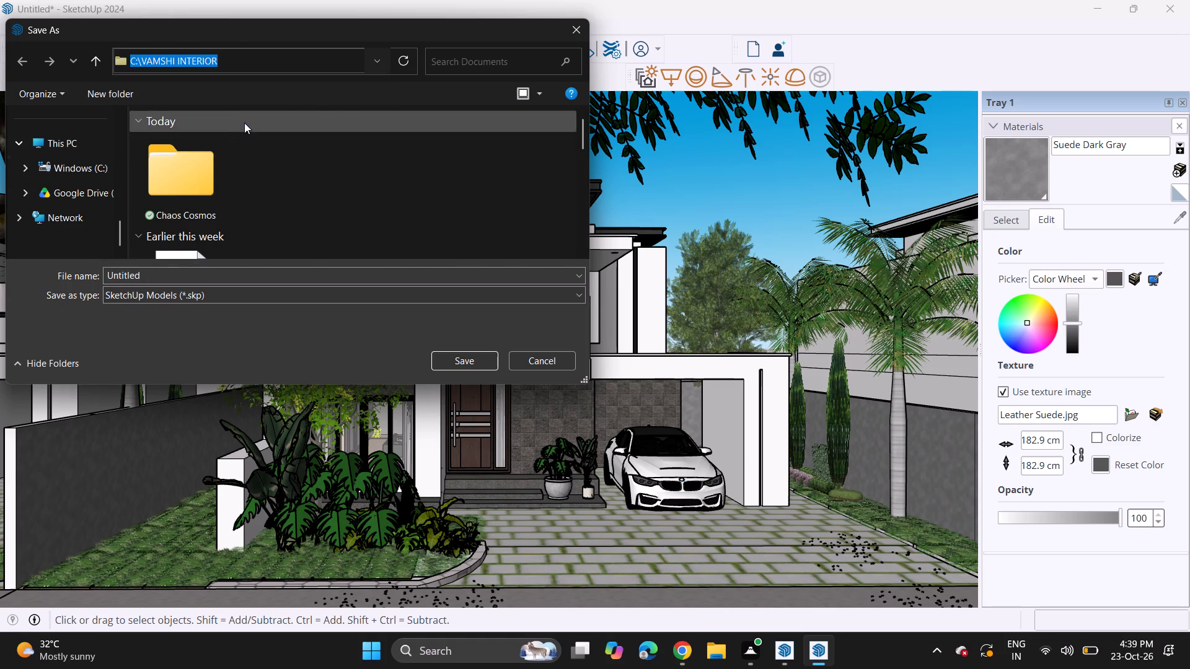
{"action": "left_click", "coordinate": [347, 274]}
{"action": "key", "text": "BackSpace"}
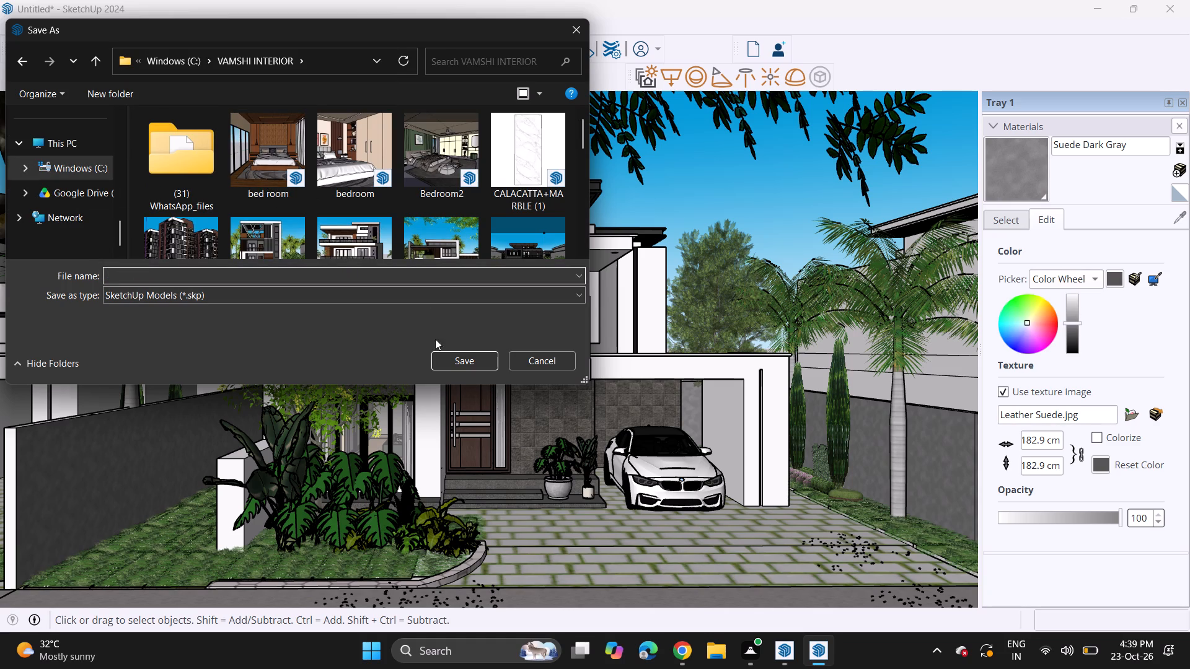
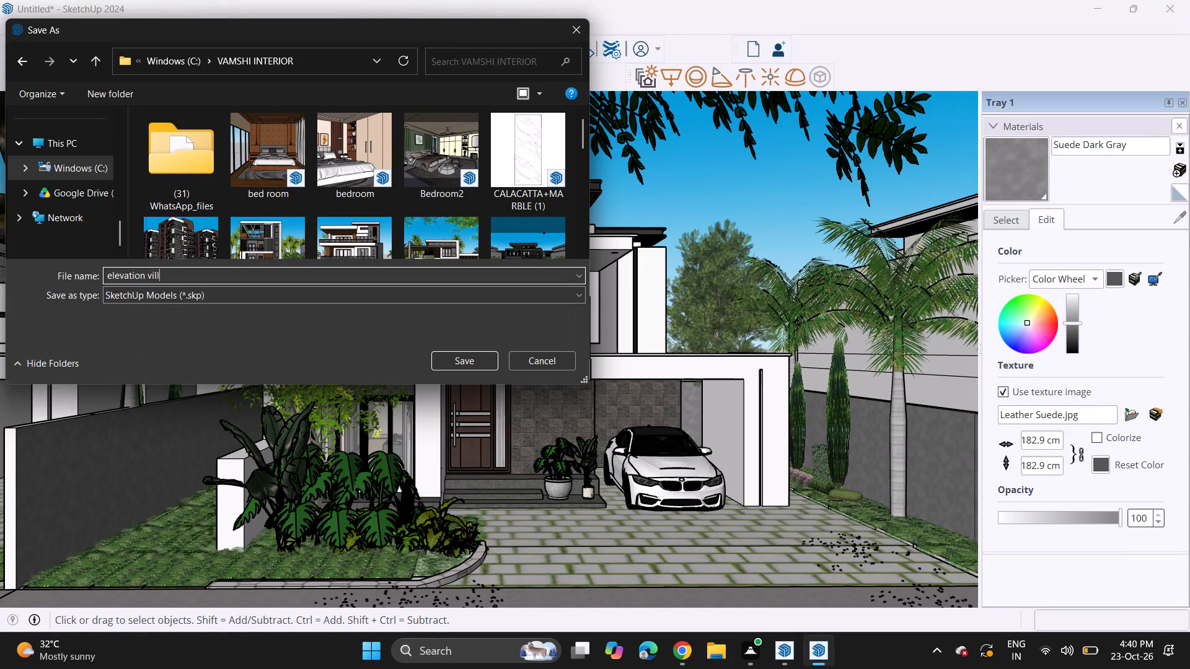
Confirm saving the model as "elevation villa" in SketchUp Models format in the VAMSHI INTERIOR folder.
{"action": "left_click", "coordinate": [449, 358]}
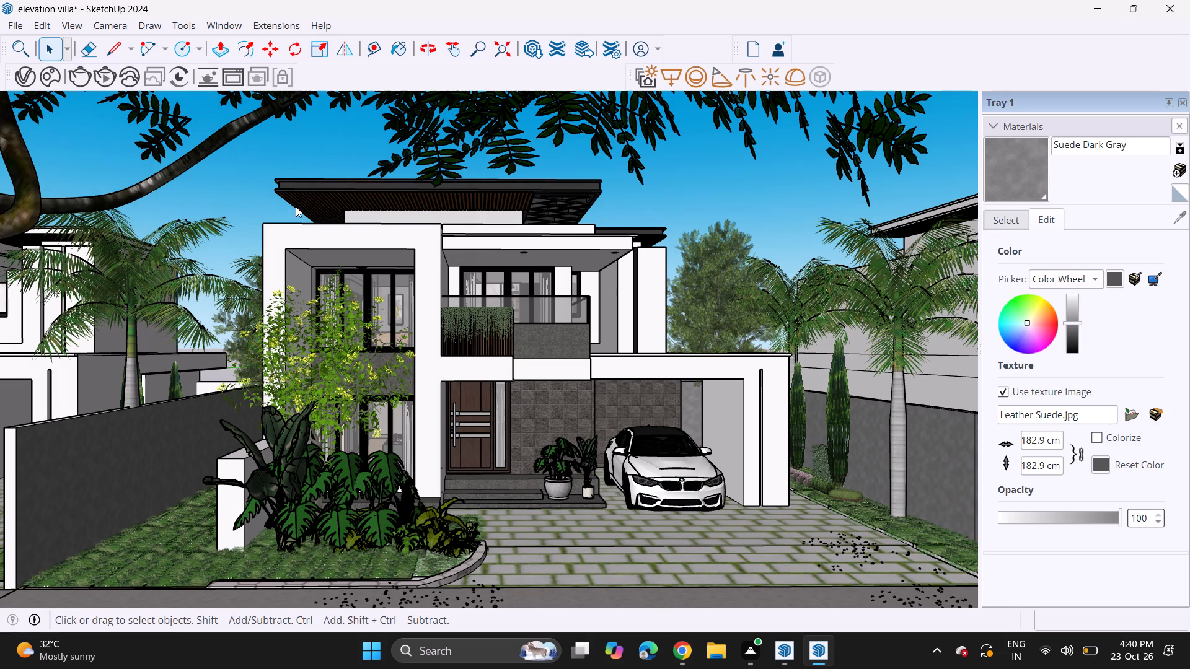
Start a 2D graphic export of the villa's front exterior view.
{"action": "left_click", "coordinate": [15, 21]}
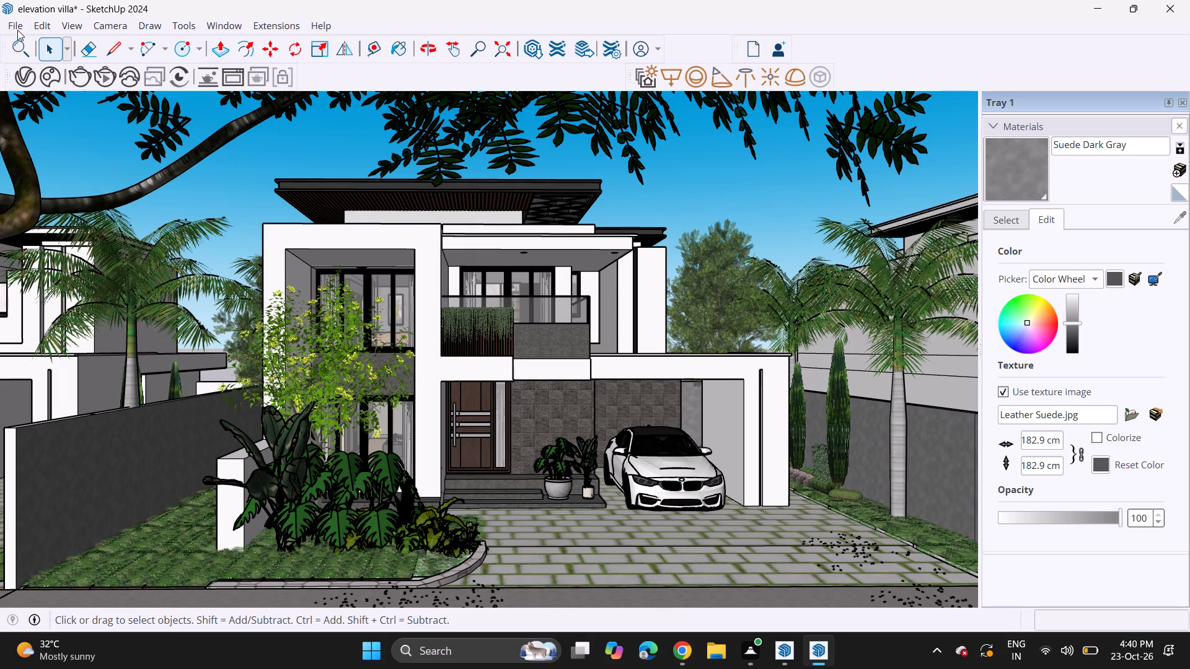
{"action": "left_click", "coordinate": [17, 30]}
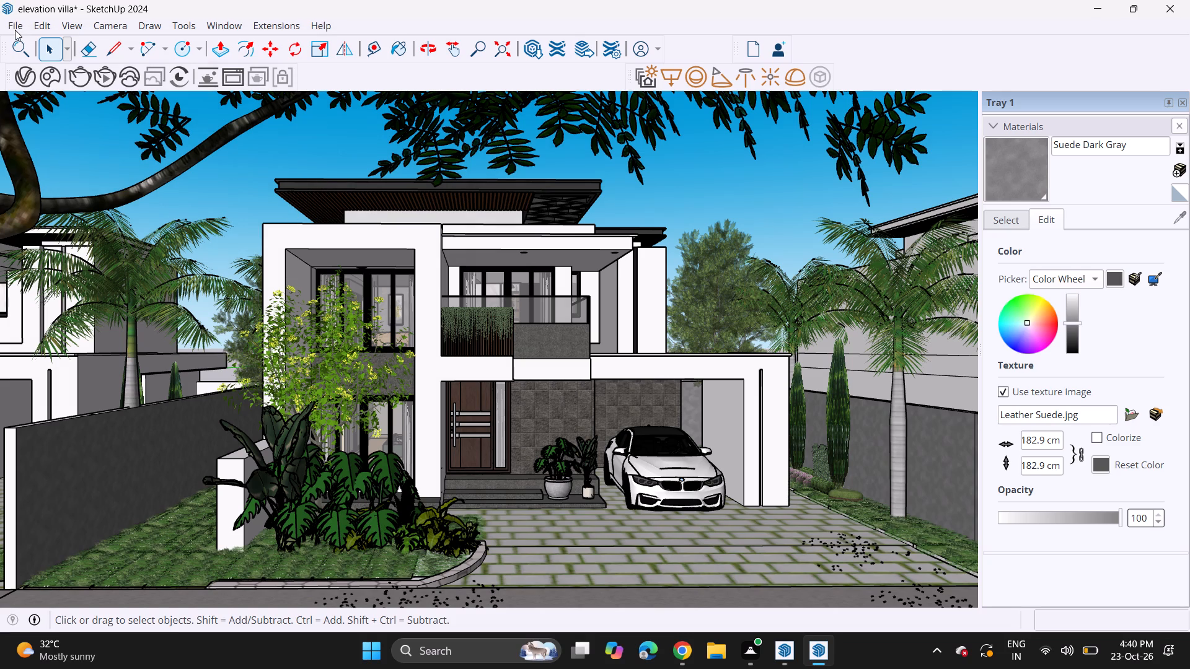
{"action": "left_click", "coordinate": [15, 28]}
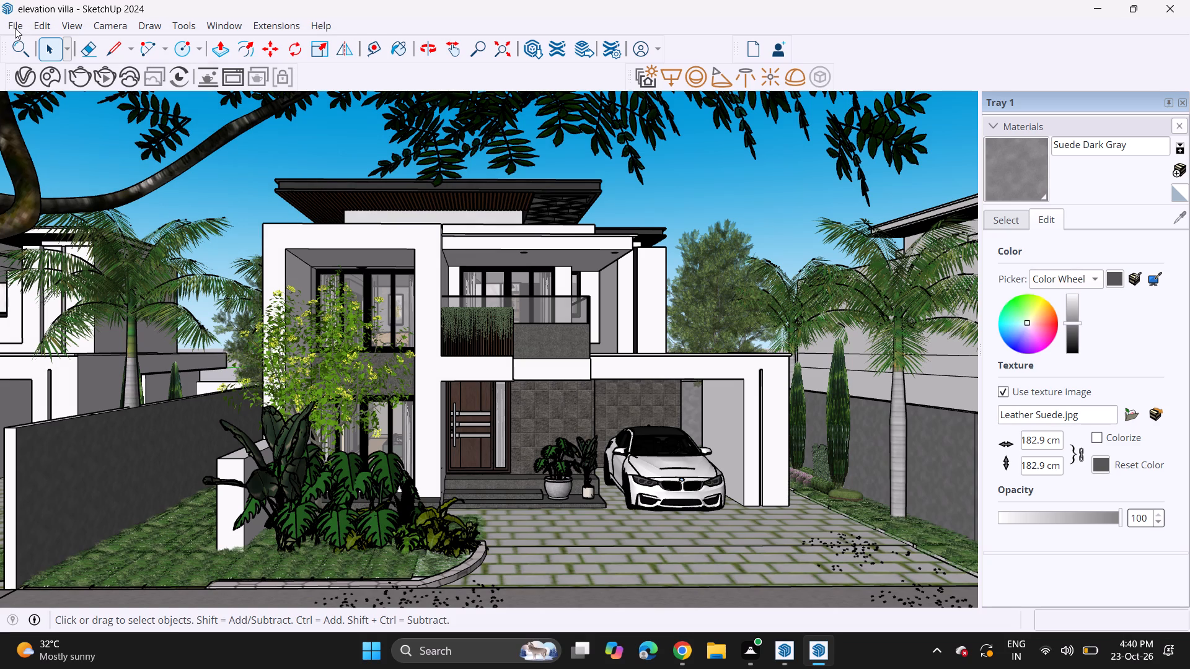
{"action": "left_click", "coordinate": [11, 28]}
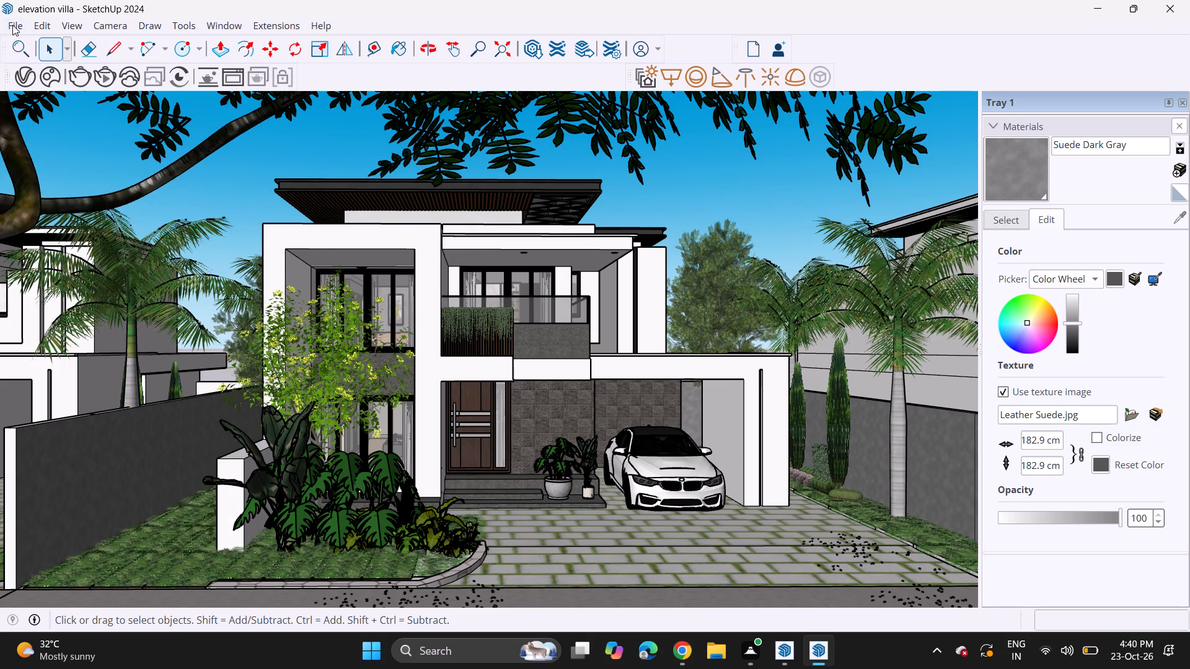
{"action": "left_click", "coordinate": [12, 25]}
{"action": "left_click", "coordinate": [55, 258]}
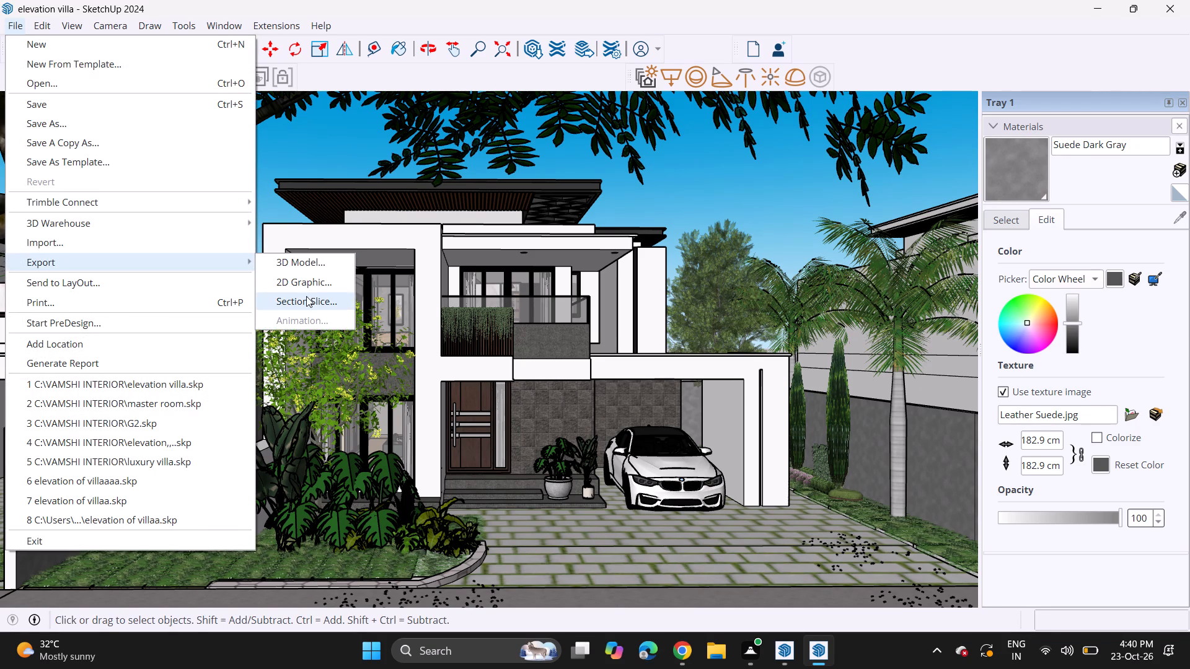
{"action": "left_click", "coordinate": [306, 284]}
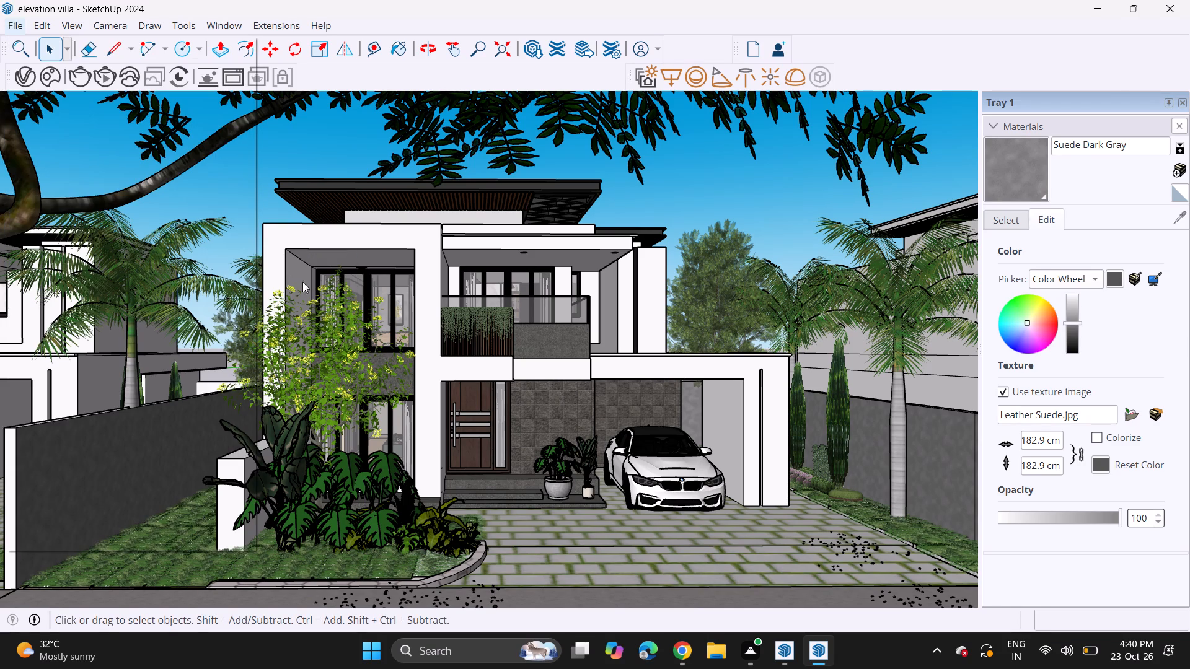
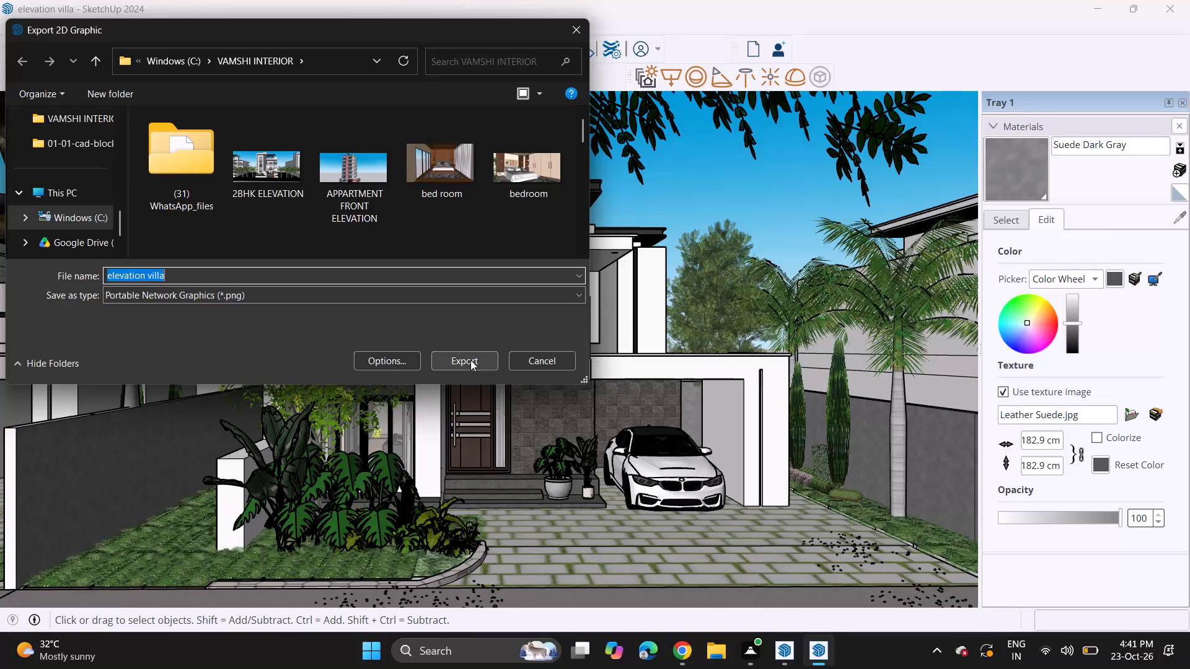
Export the villa's front exterior view as a PNG named "elevation villa" in the VAMSHI INTERIOR folder.
{"action": "left_click", "coordinate": [470, 360]}
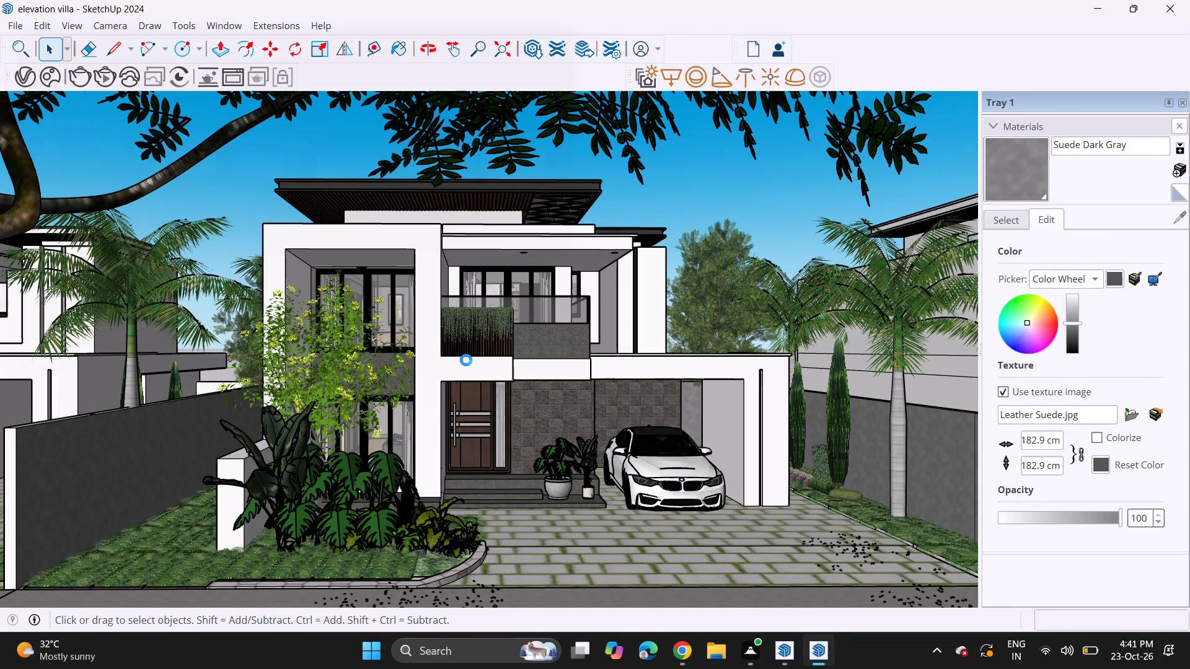
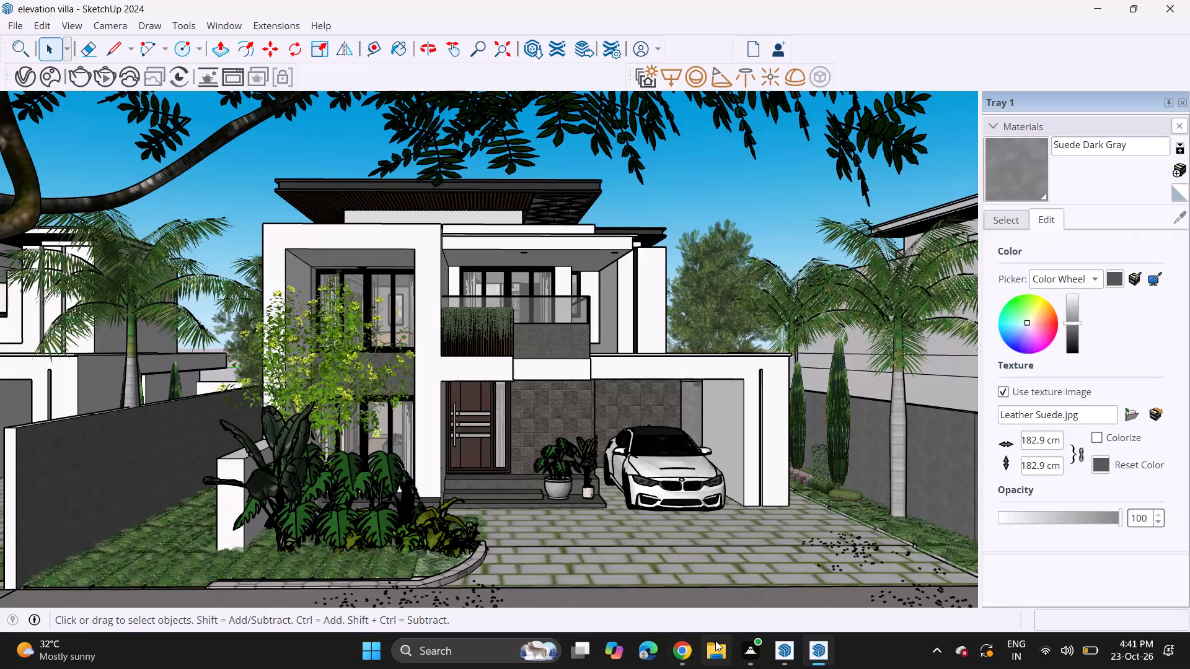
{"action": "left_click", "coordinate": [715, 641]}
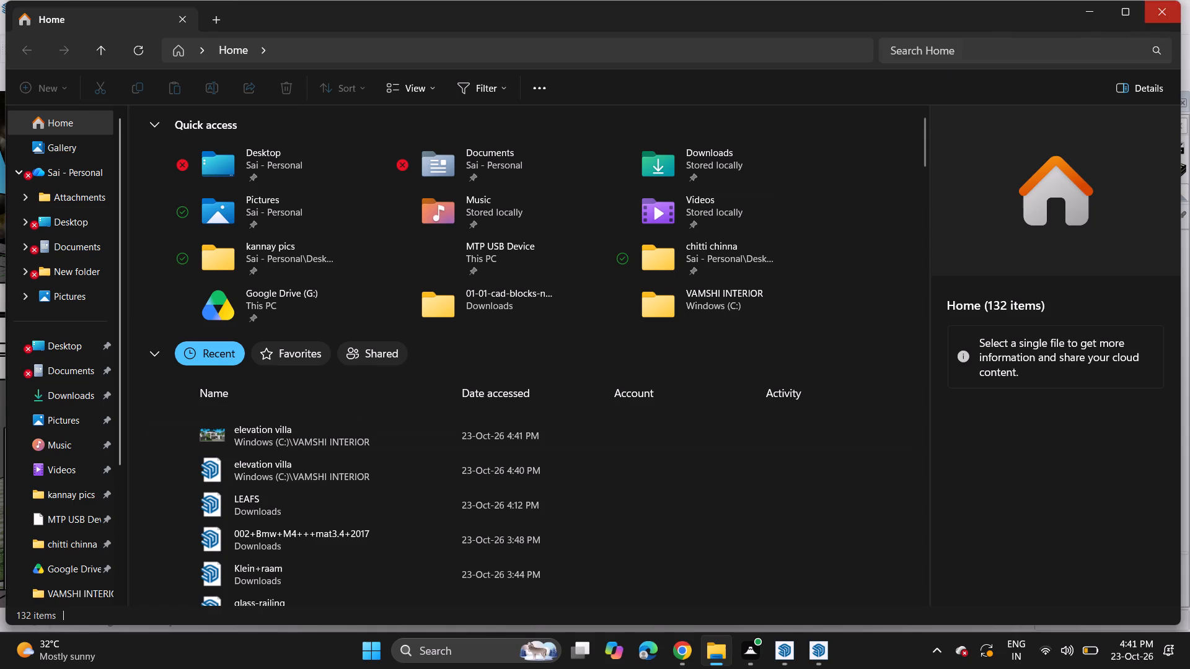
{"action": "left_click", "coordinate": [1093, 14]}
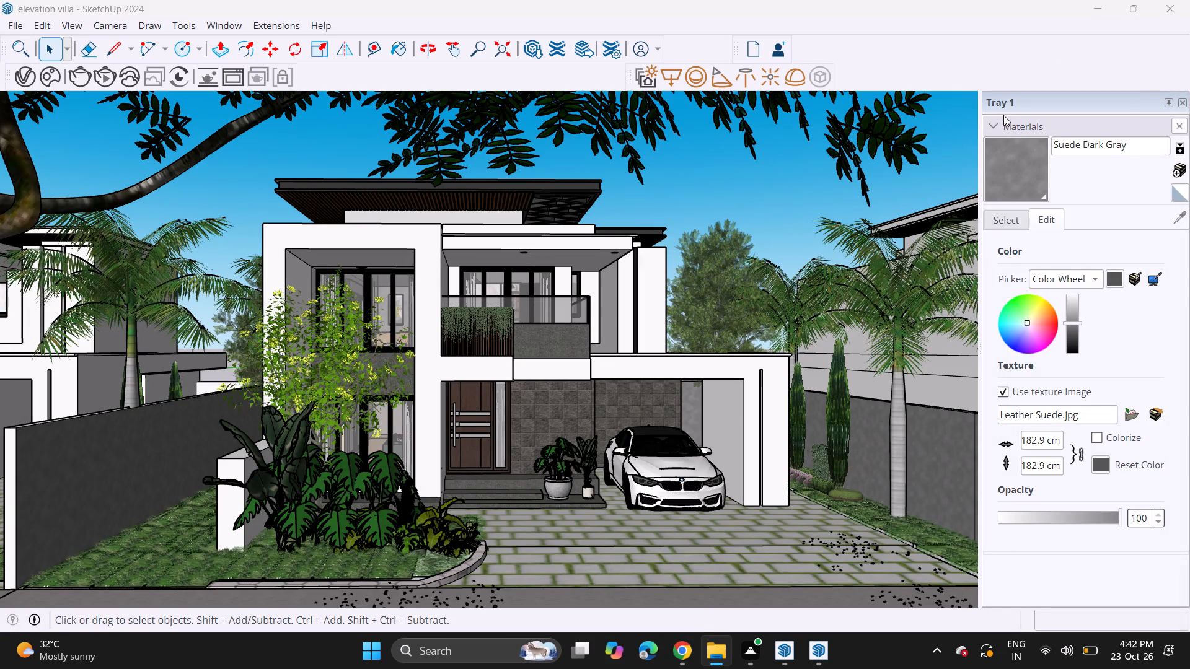
Open the V-Ray Asset Editor for the villa exterior model.
{"action": "left_click", "coordinate": [28, 77]}
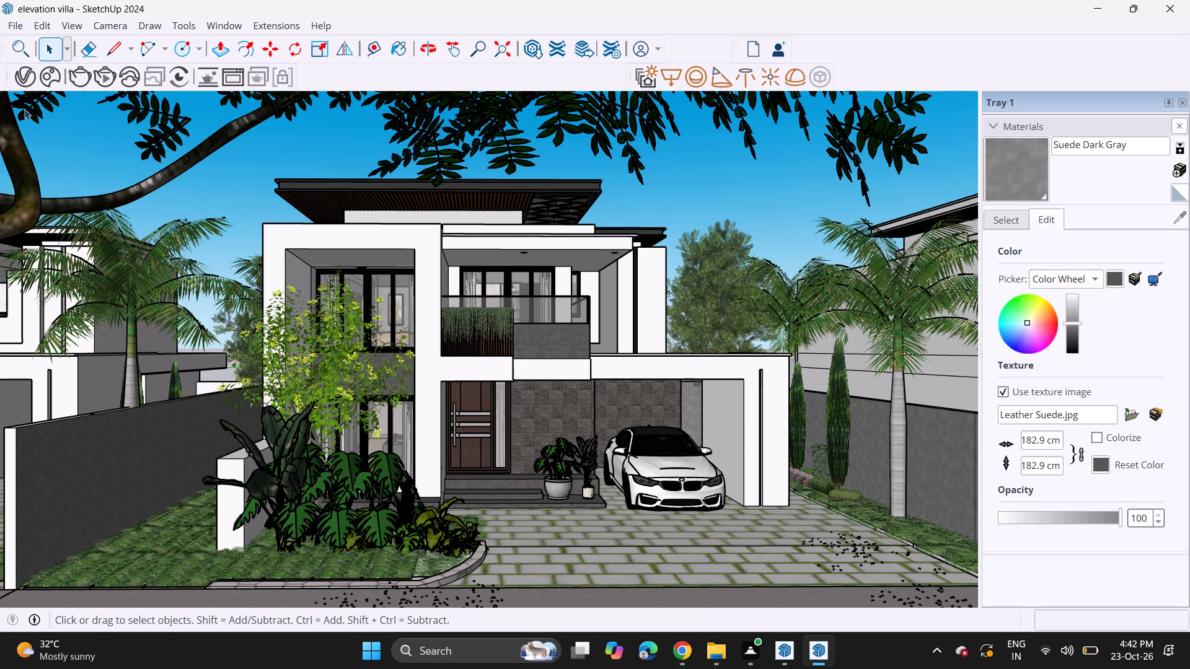
{"action": "left_click", "coordinate": [20, 76]}
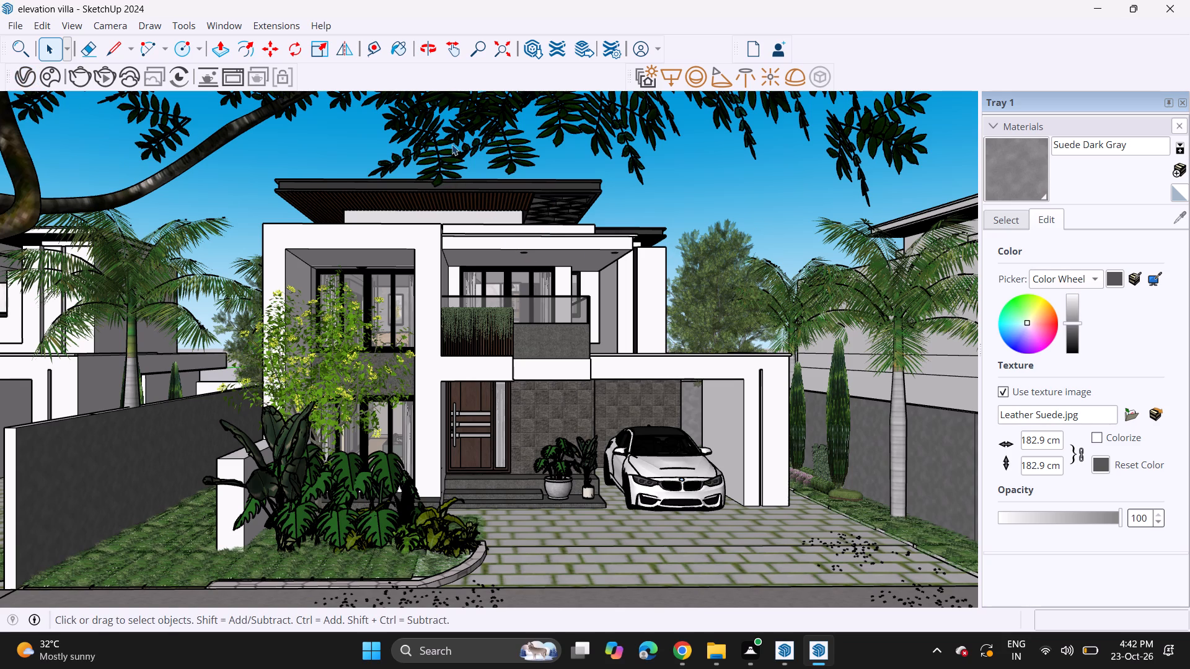
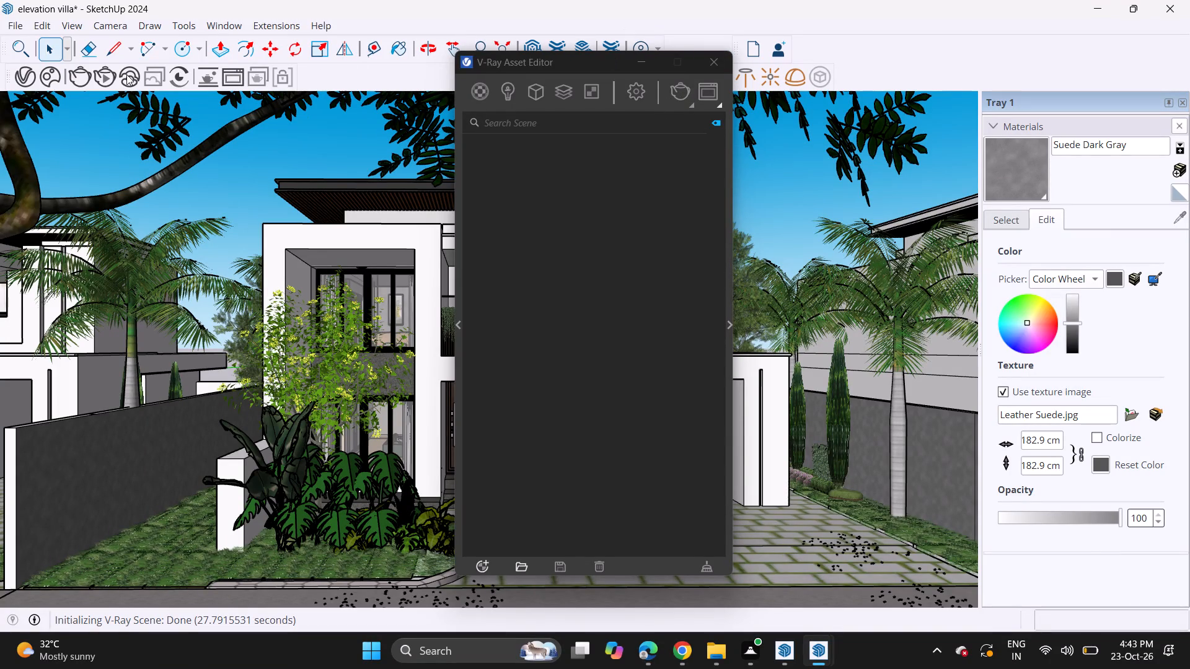
Try to show the render settings in the V-Ray Asset Editor, and close and reopen the editor.
{"action": "left_click_drag", "start_coordinate": [549, 61], "coordinate": [657, 45]}
{"action": "scroll", "coordinate": [820, 269], "scroll_direction": "down", "scroll_amount": 3}
{"action": "left_click", "coordinate": [578, 64]}
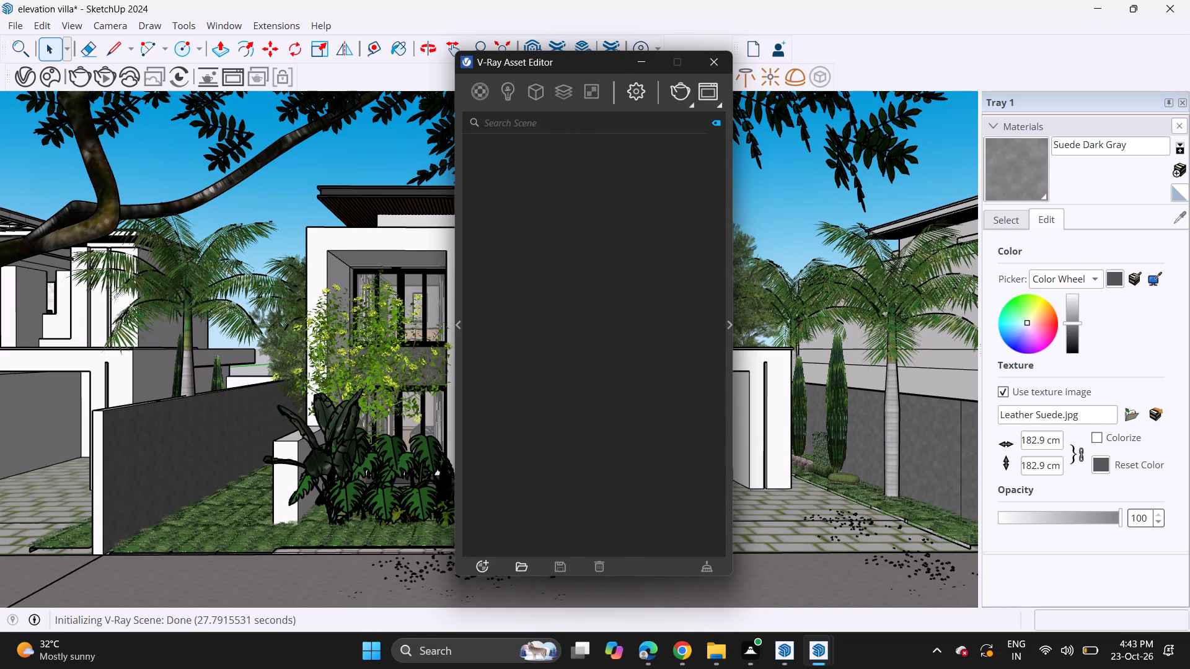
{"action": "left_click", "coordinate": [635, 97]}
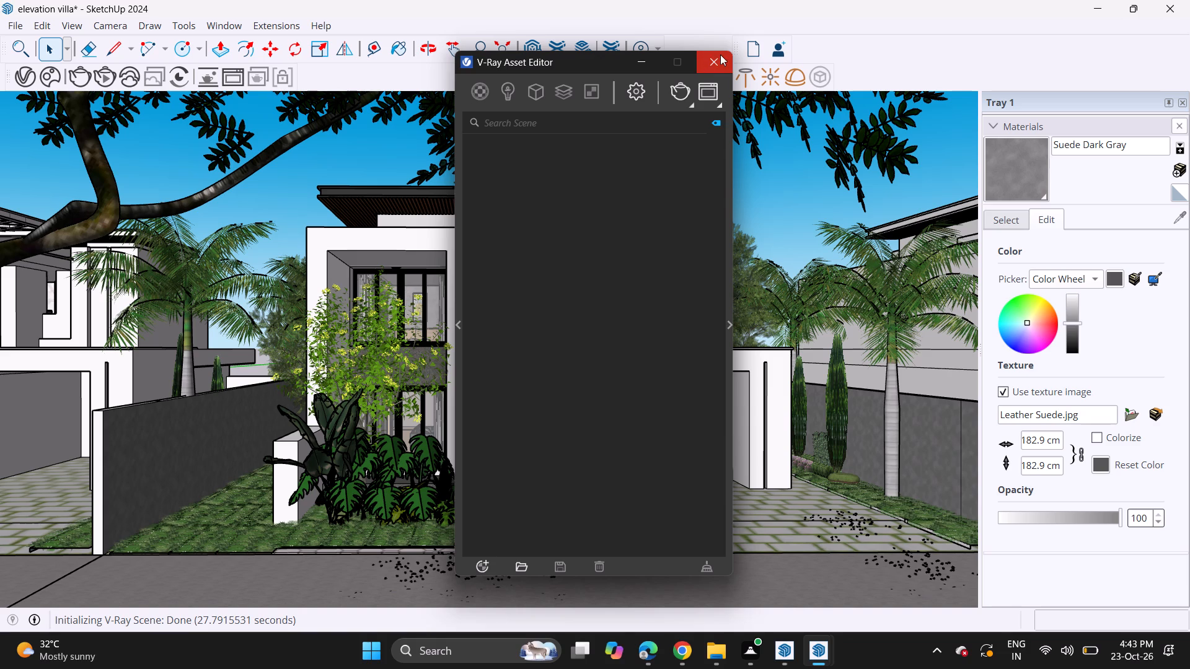
{"action": "left_click", "coordinate": [705, 65]}
{"action": "left_click", "coordinate": [32, 77]}
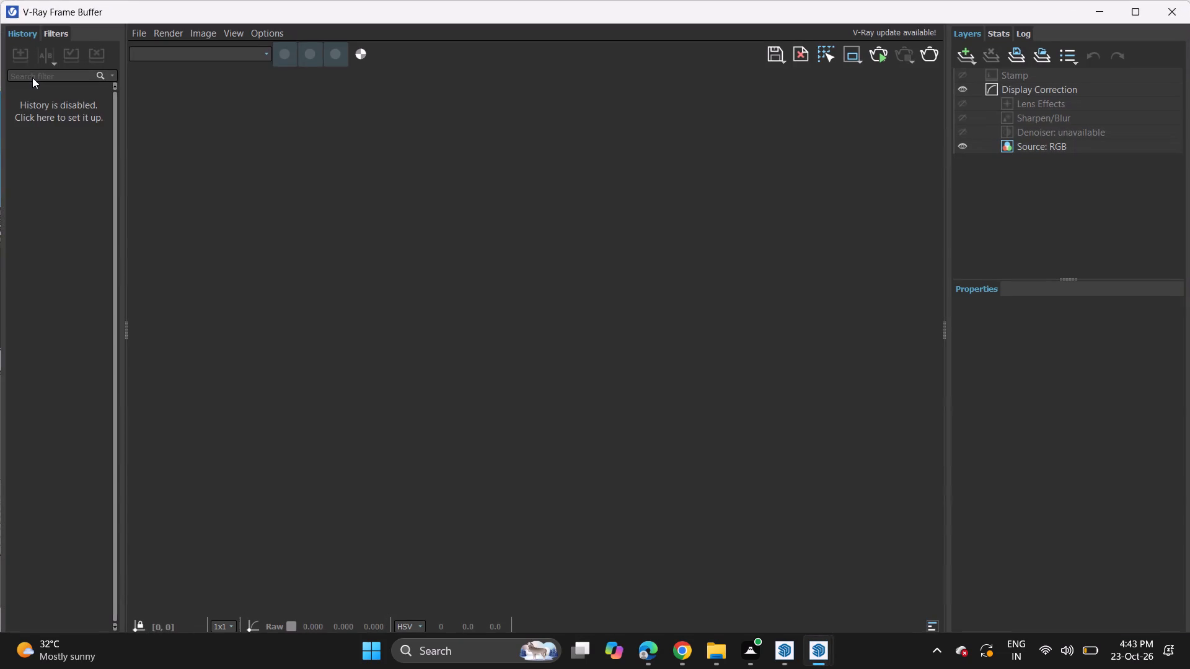
Close the empty V-Ray Frame Buffer window to return to the villa exterior model.
{"action": "left_click", "coordinate": [1098, 12]}
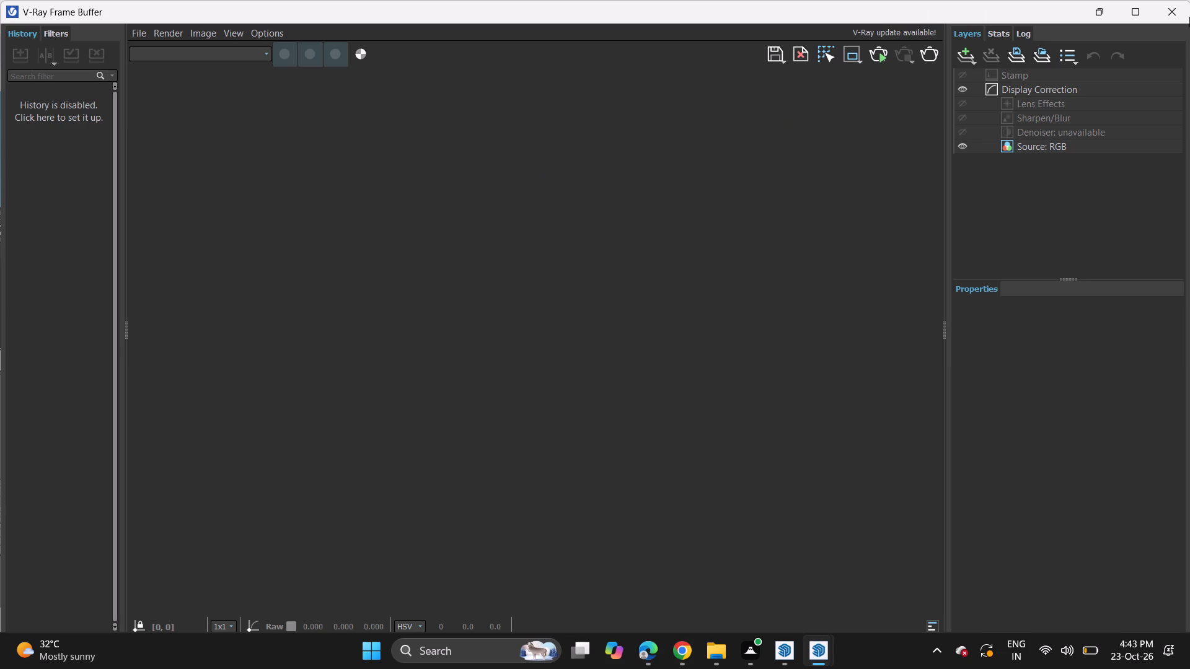
{"action": "left_click", "coordinate": [1170, 14]}
{"action": "left_click", "coordinate": [1179, 12]}
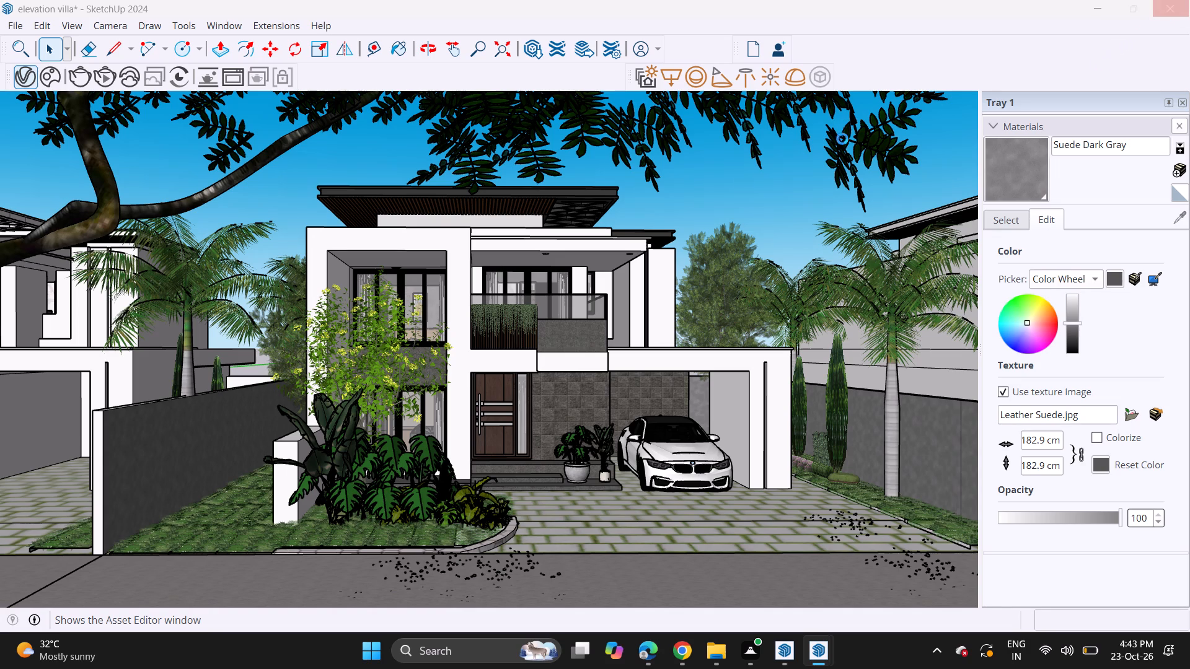